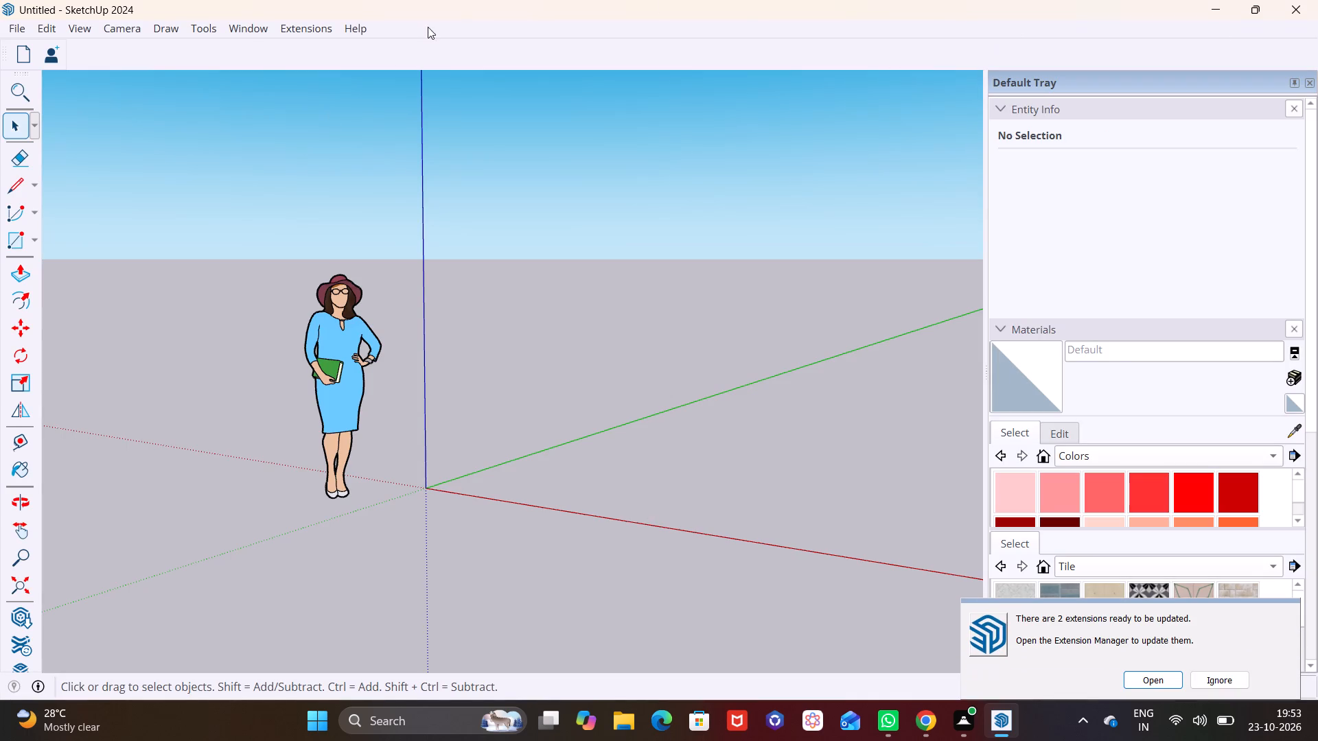
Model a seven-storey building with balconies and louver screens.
Delete the default person figure standing near the origin.
click(329, 331)
key(Delete)
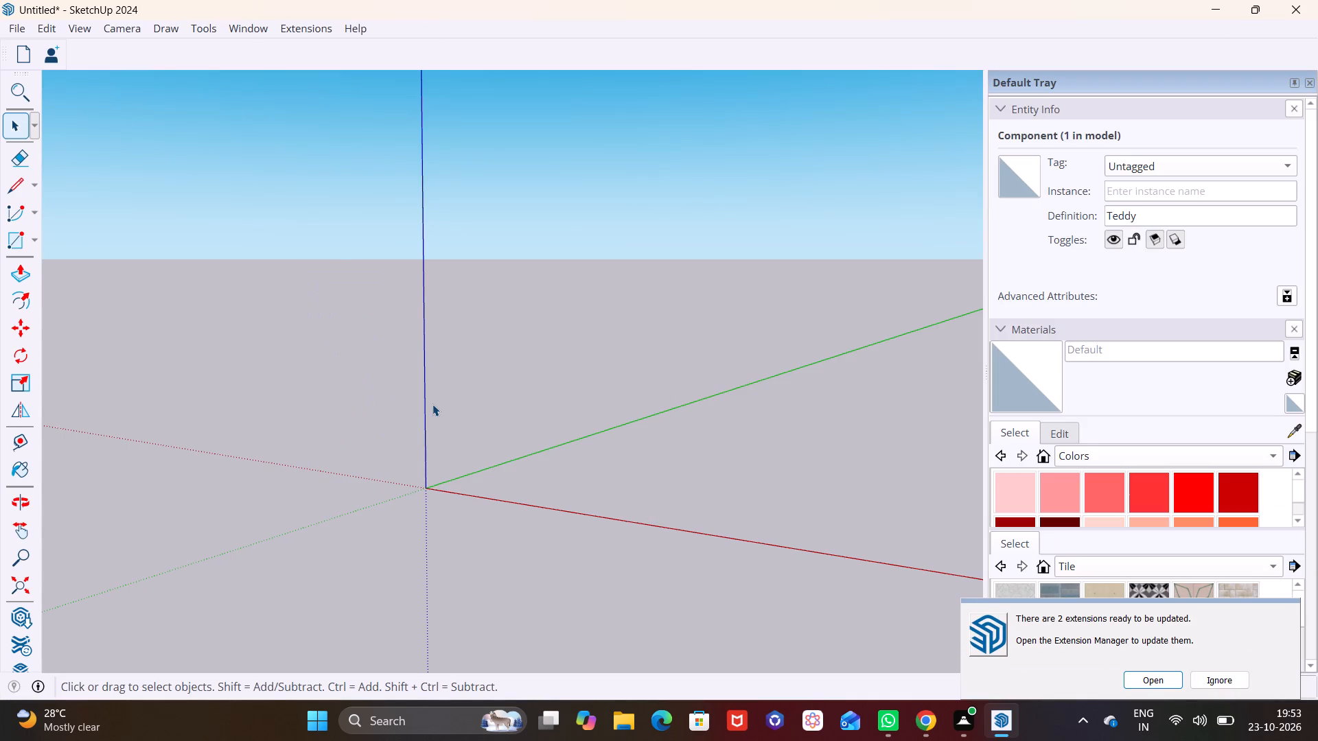
Dismiss the extension update notification without updating the extensions.
middle_drag(432, 404, 500, 450)
scroll(500, 444, down, 11)
shift+middle_drag(499, 423, 174, 328)
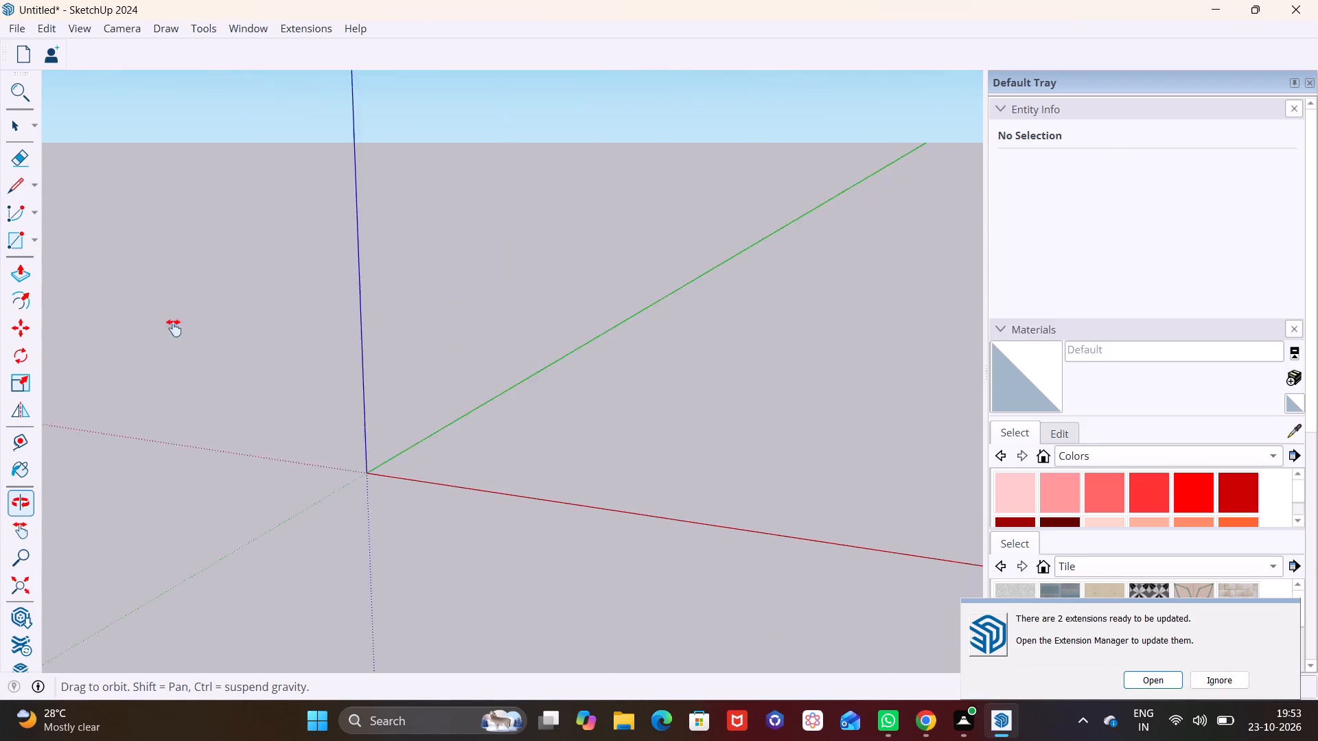
shift+middle_drag(174, 328, 85, 311)
middle_drag(285, 406, 432, 453)
scroll(406, 420, down, 7)
shift+middle_drag(325, 377, 186, 379)
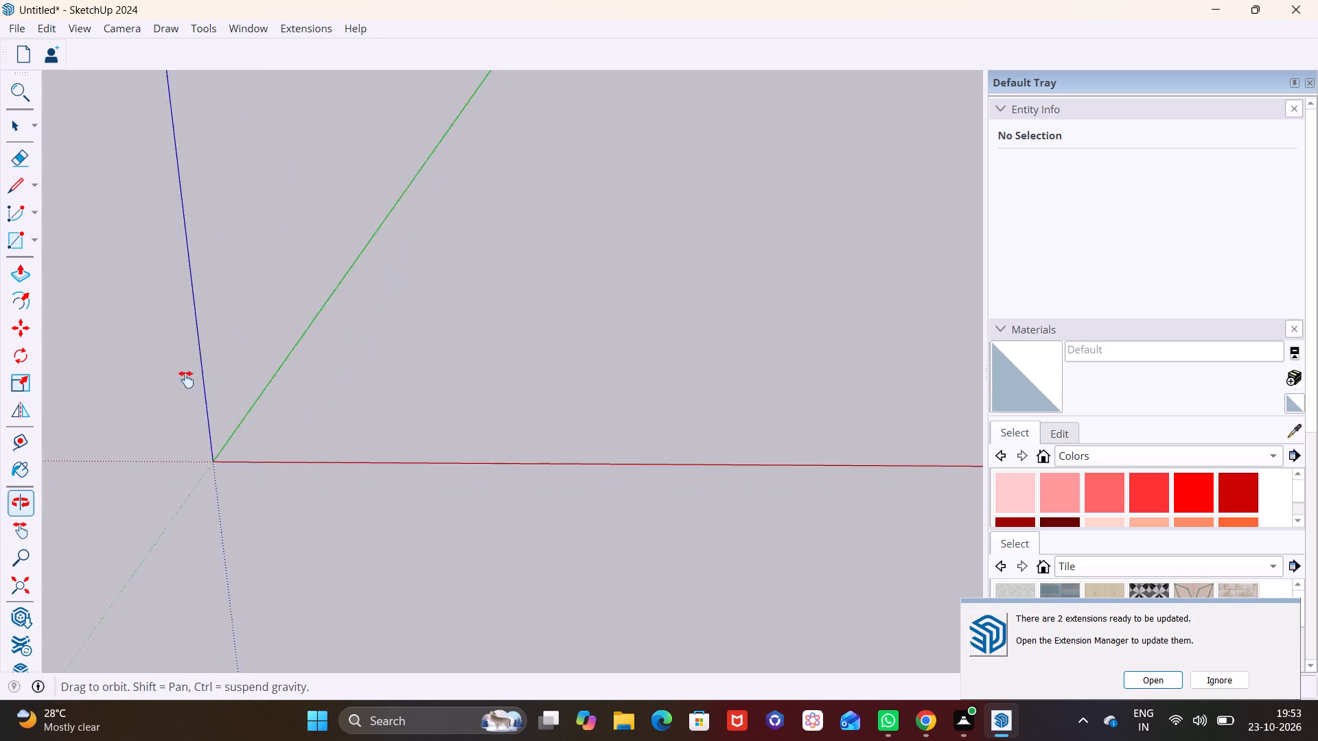
shift+middle_drag(186, 379, 41, 421)
shift+middle_drag(509, 424, 608, 494)
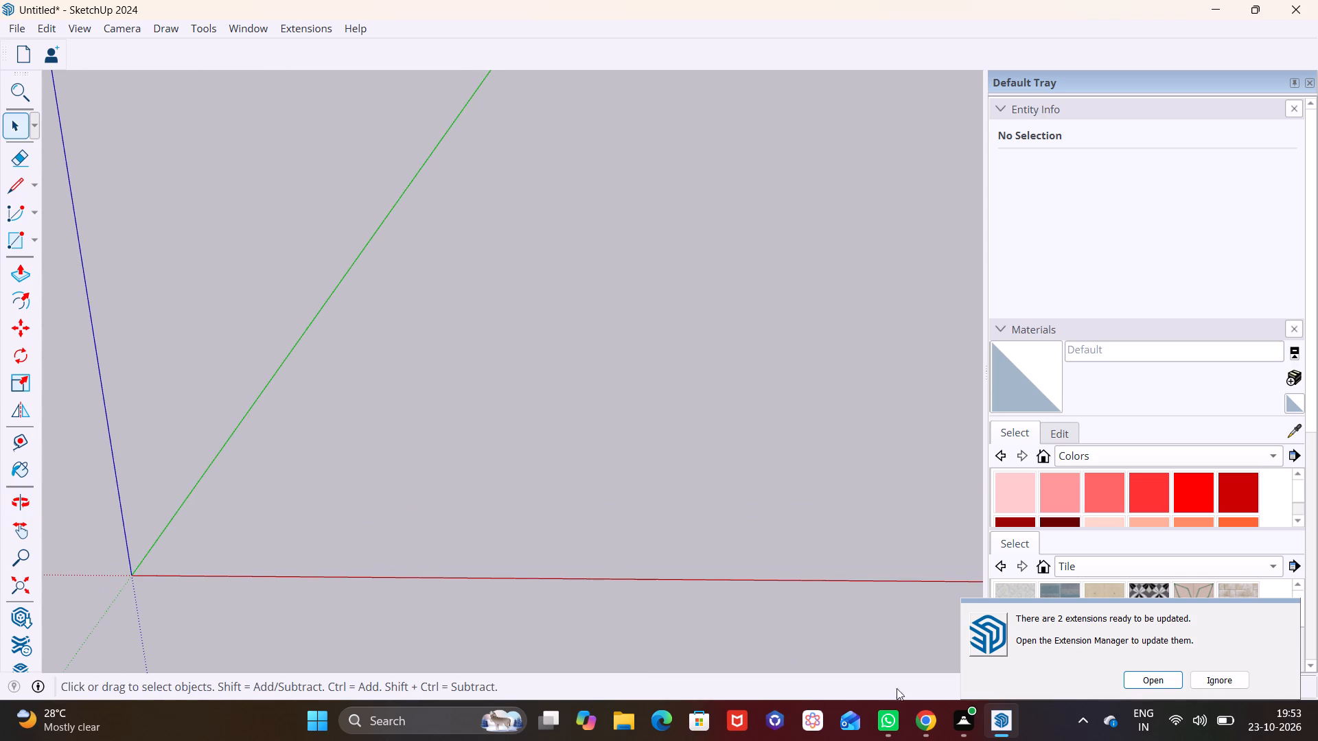
click(1212, 673)
Draw a 30' by 30' rectangle on the ground plane, between the red and green axes.
shift+middle_drag(654, 471, 622, 491)
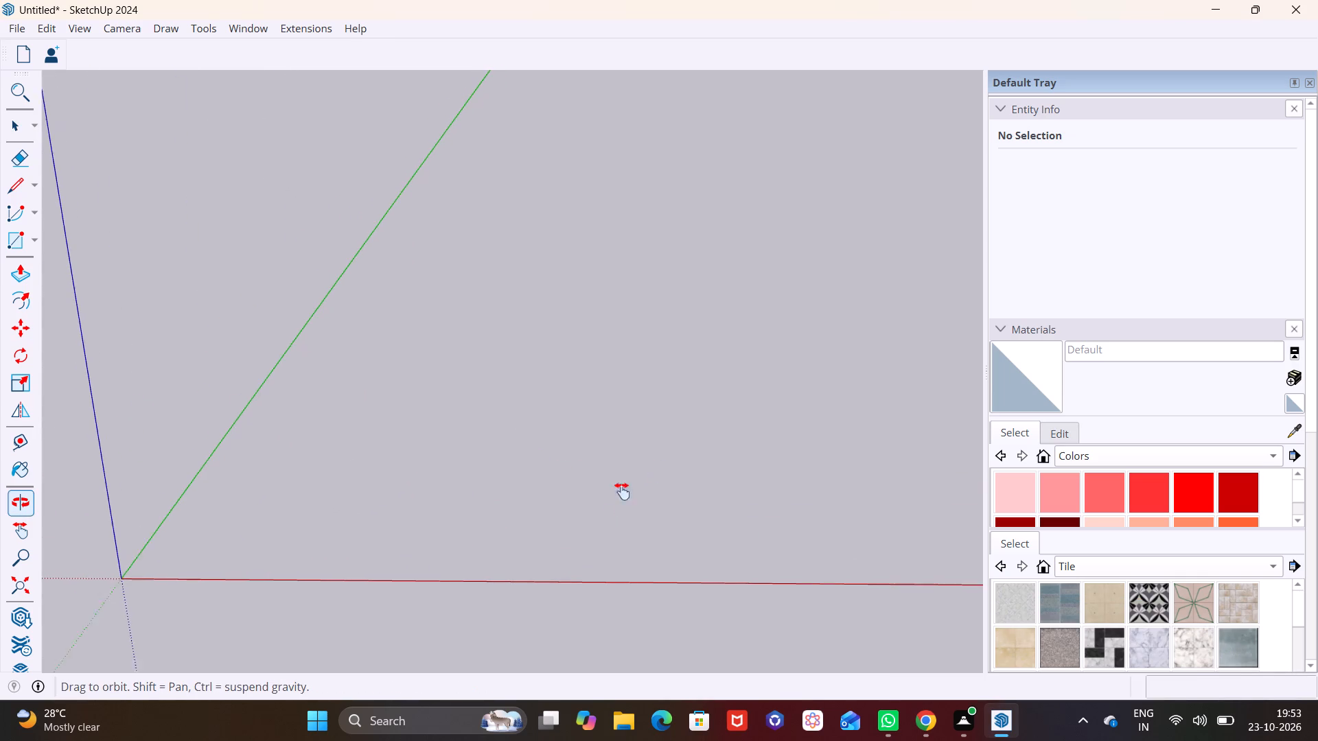
shift+middle_drag(622, 491, 599, 505)
scroll(575, 500, up, 2)
middle_drag(580, 500, 613, 464)
scroll(581, 500, up, 1)
scroll(599, 467, down, 3)
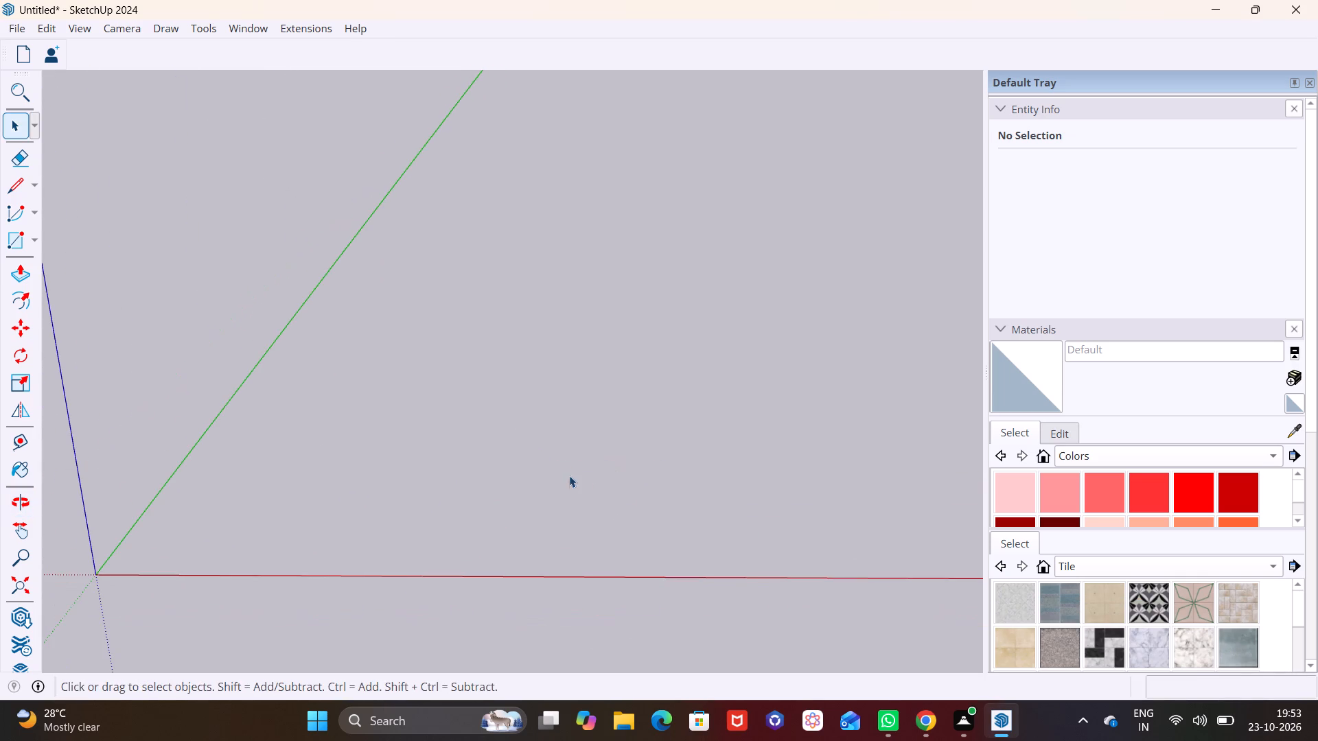
shift+middle_drag(568, 475, 573, 453)
middle_drag(577, 468, 562, 478)
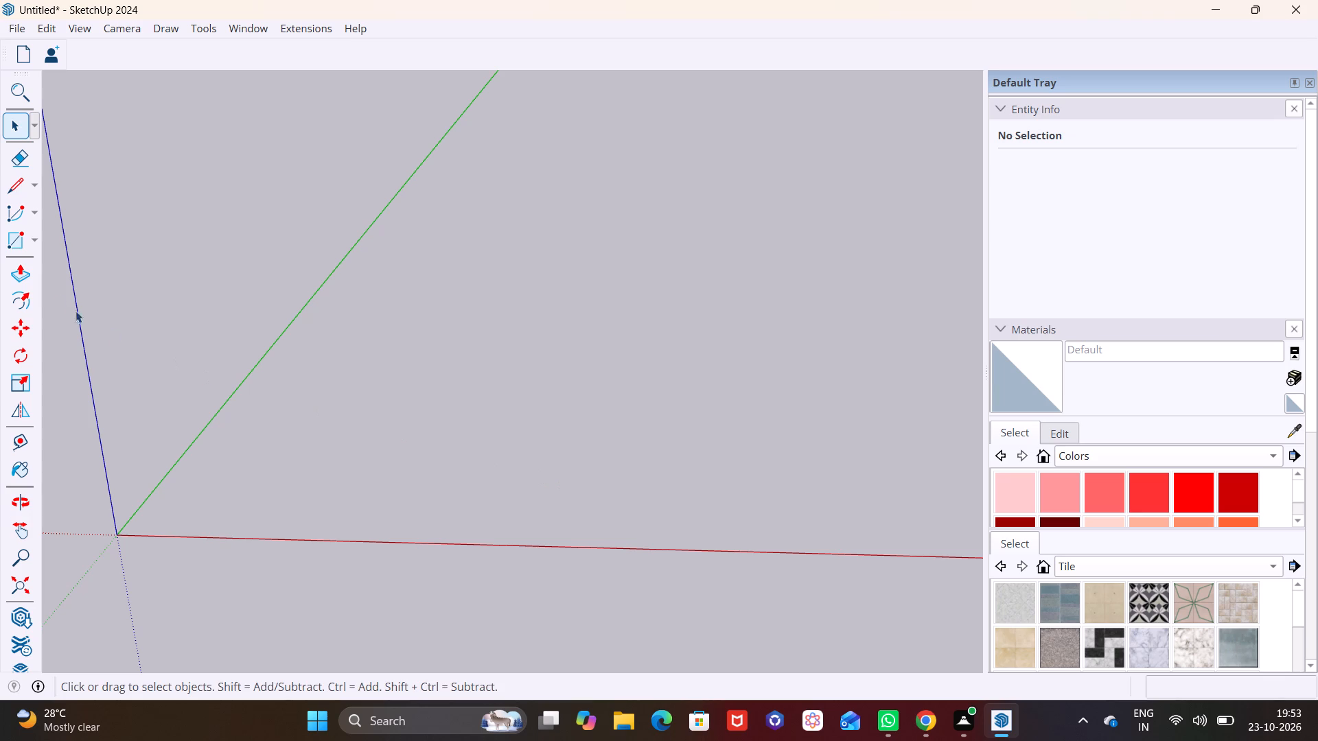
click(31, 239)
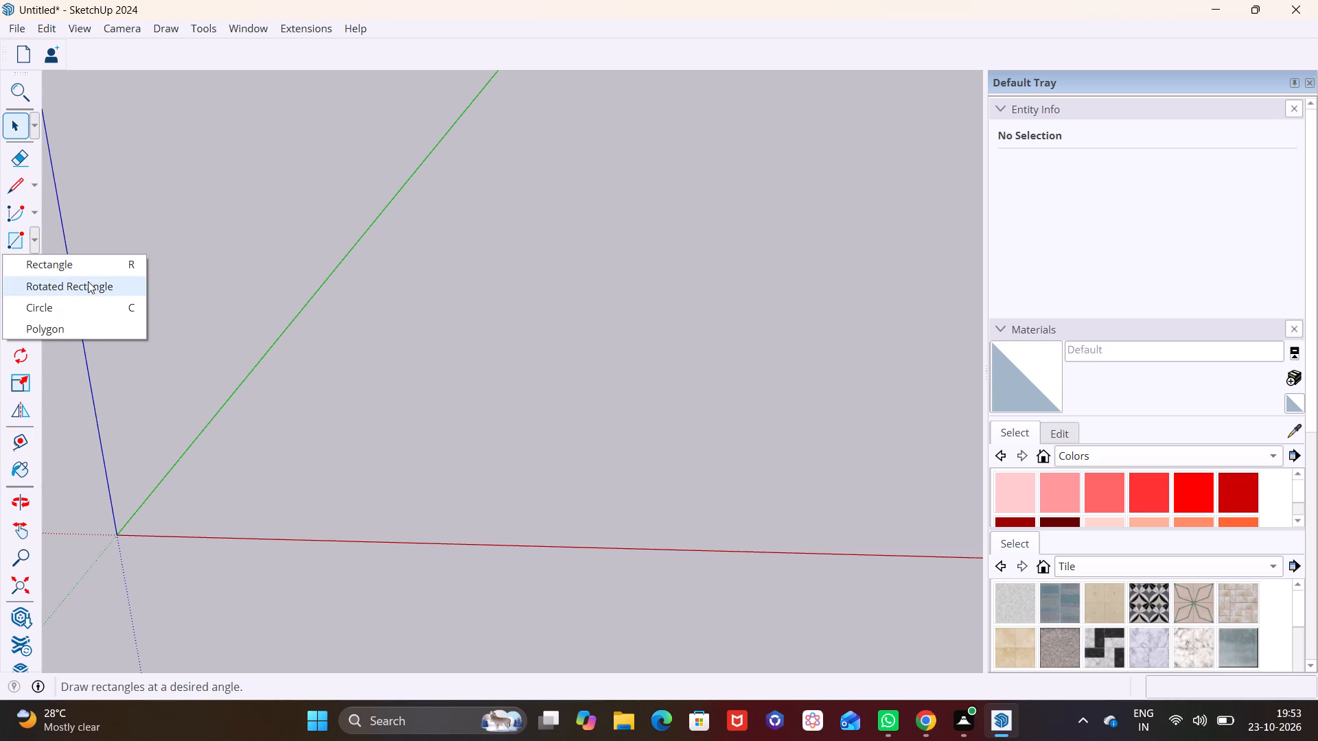
click(84, 266)
click(455, 308)
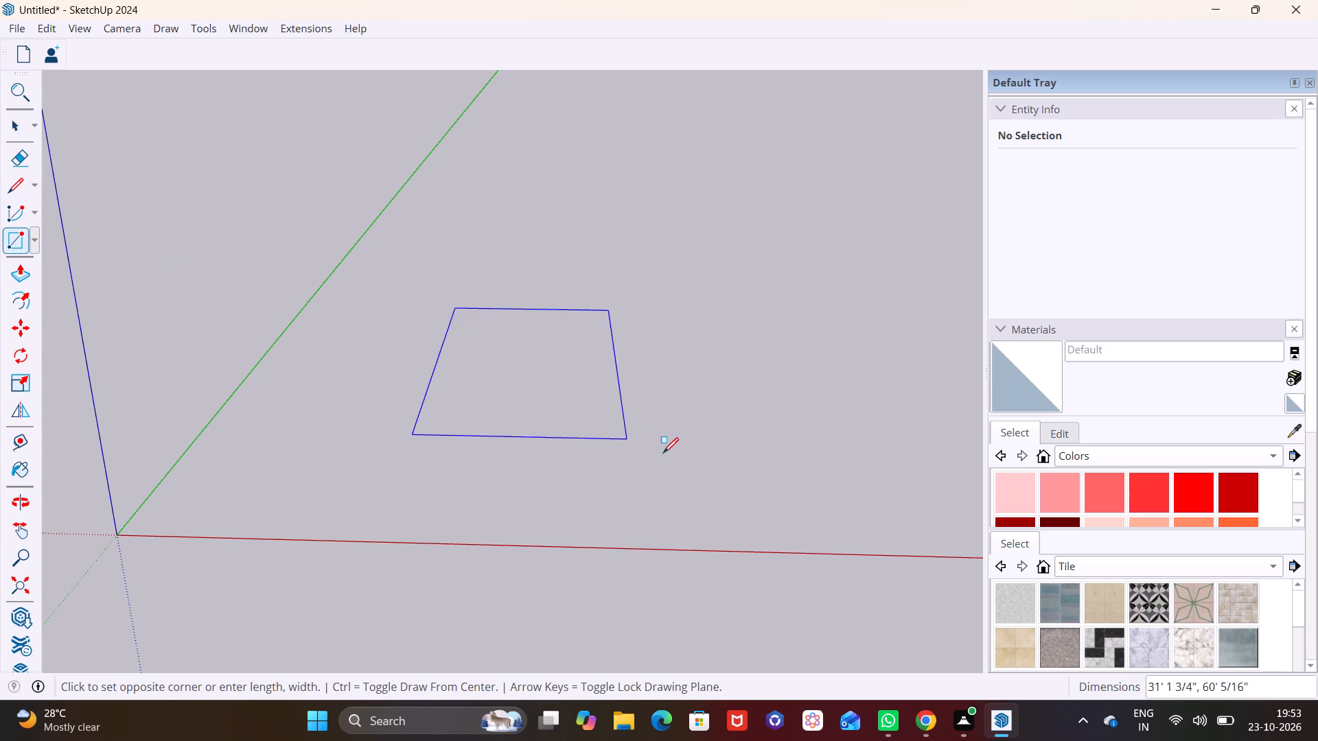
click(668, 454)
text(30',)
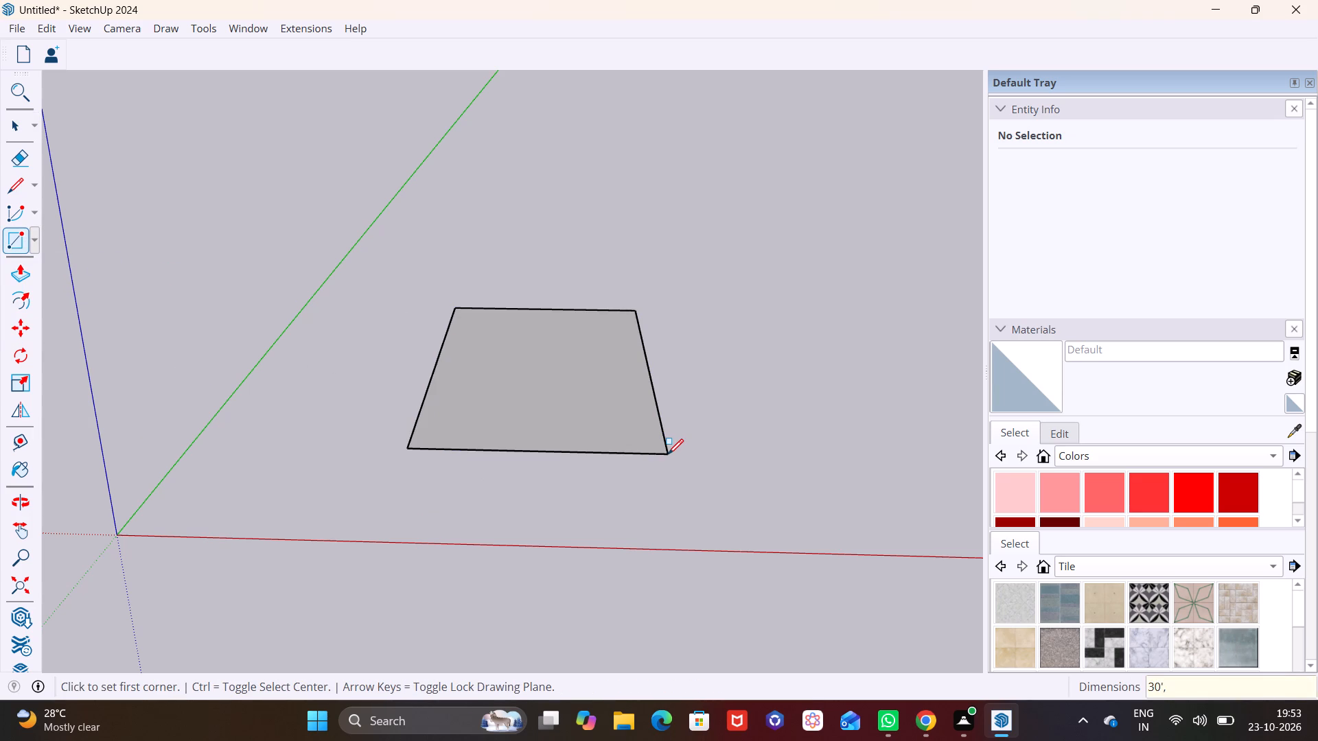
text(30')
key(Return)
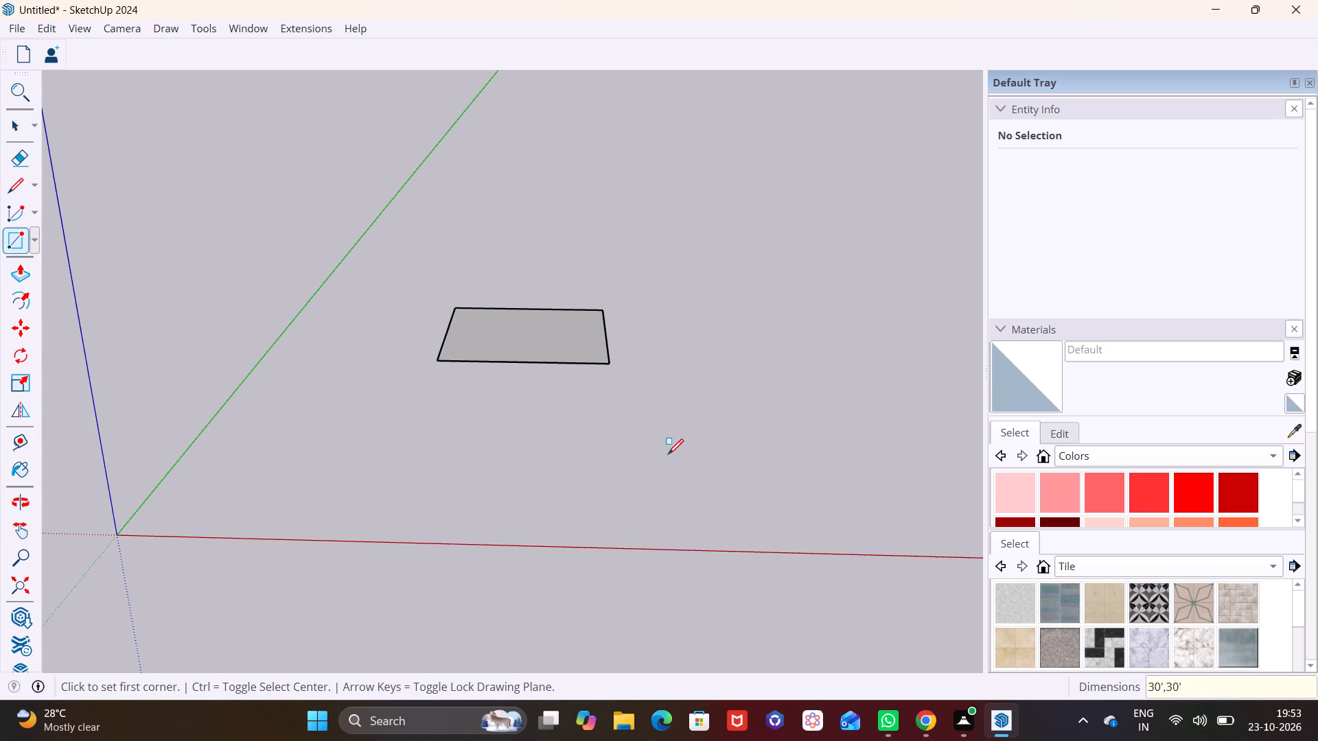
key(space)
Offset the square face's outline 9" inward to form the wall thickness.
drag(465, 330, 428, 328)
middle_drag(312, 244, 241, 419)
scroll(514, 329, up, 8)
shift+middle_drag(491, 382, 441, 434)
middle_drag(472, 484, 491, 494)
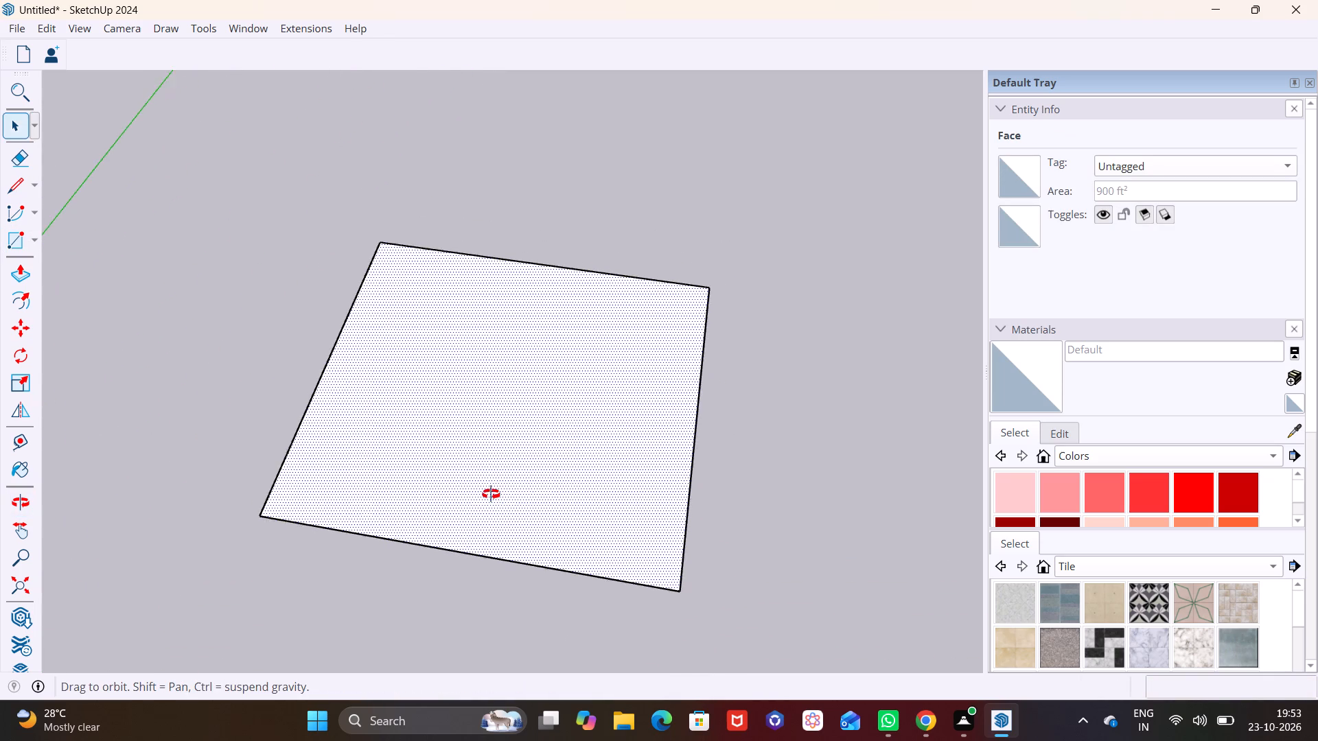
middle_drag(491, 494, 494, 495)
middle_drag(452, 443, 478, 461)
click(472, 436)
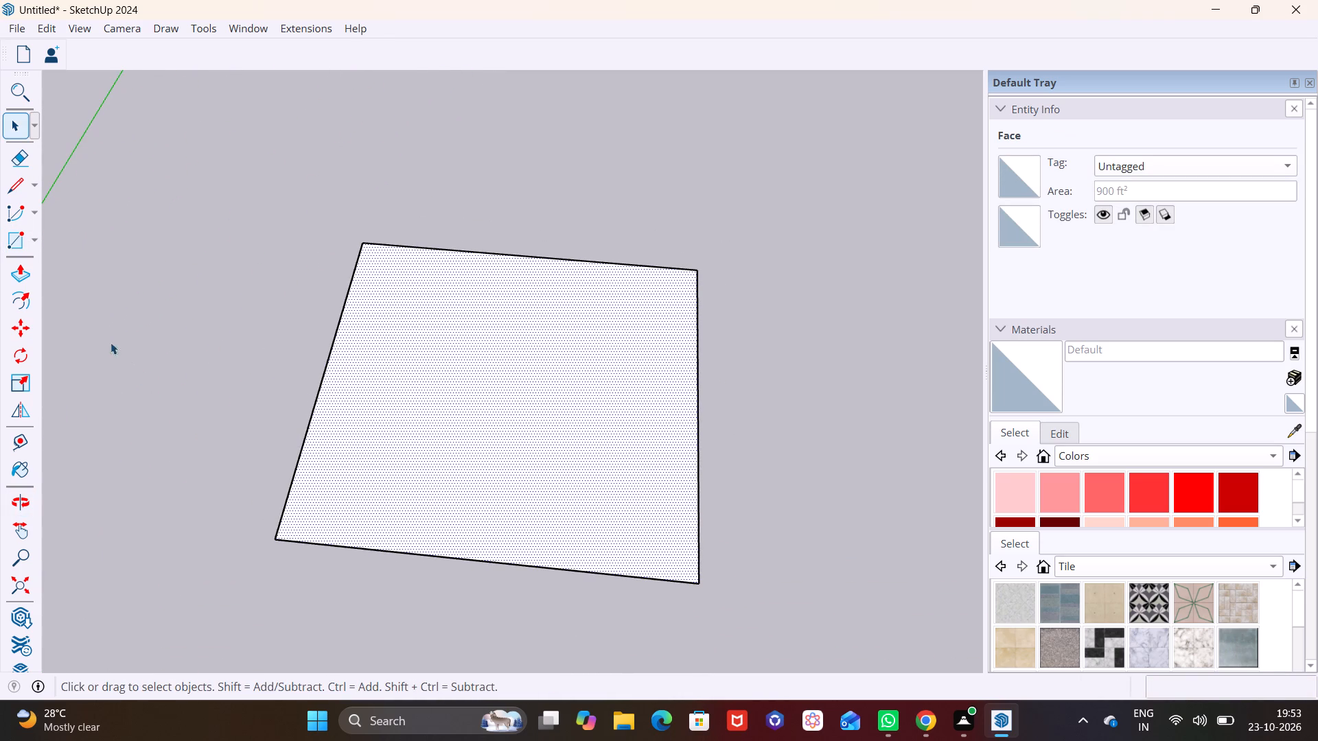
click(27, 301)
click(372, 386)
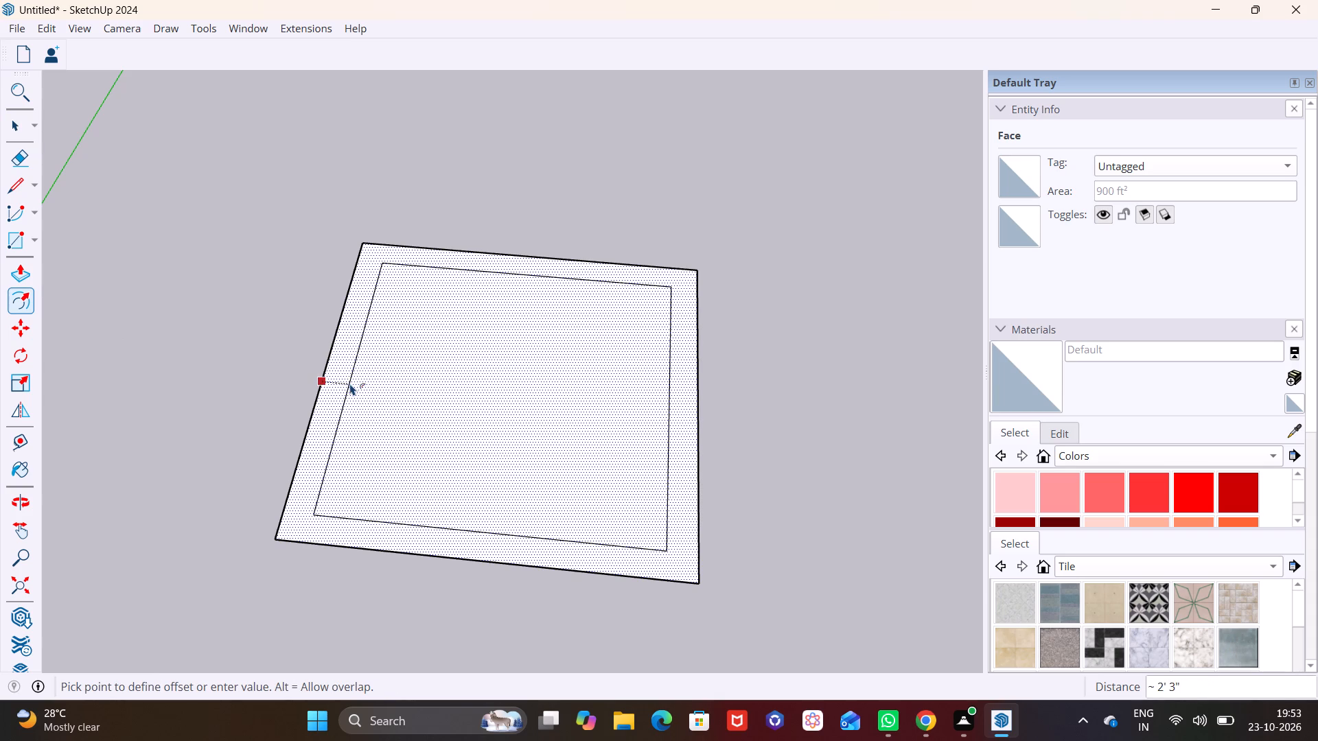
text(9")
key(Return)
key(space)
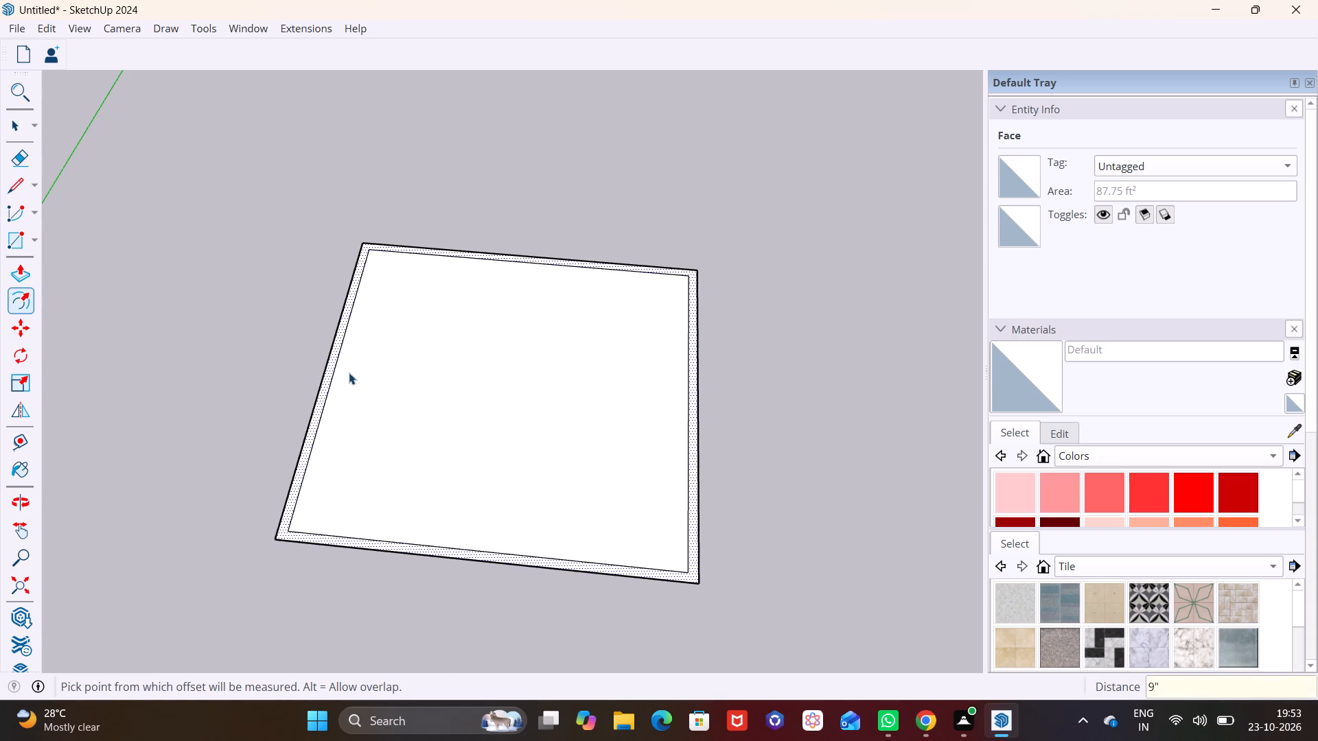
Extrude the narrow border face up 10' with Push/Pull to raise the four walls.
click(325, 383)
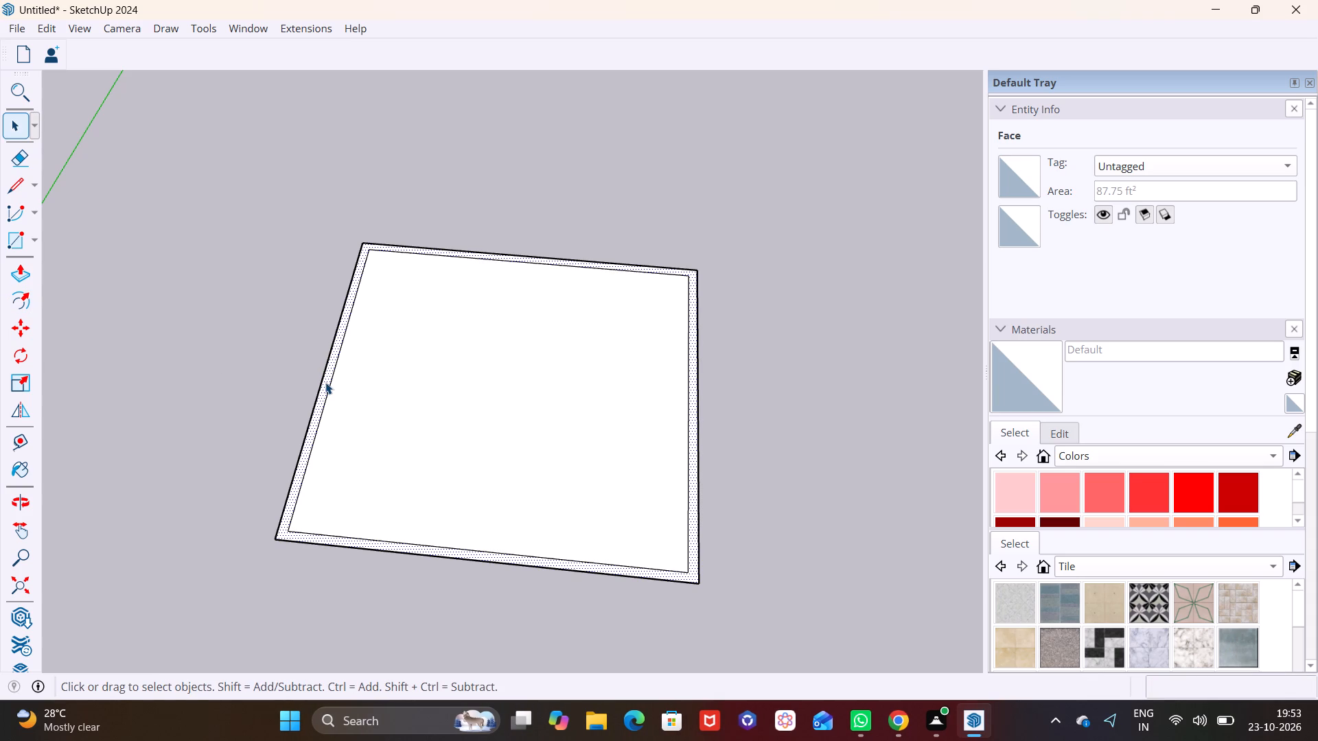
scroll(342, 386, down, 2)
middle_drag(367, 425, 412, 446)
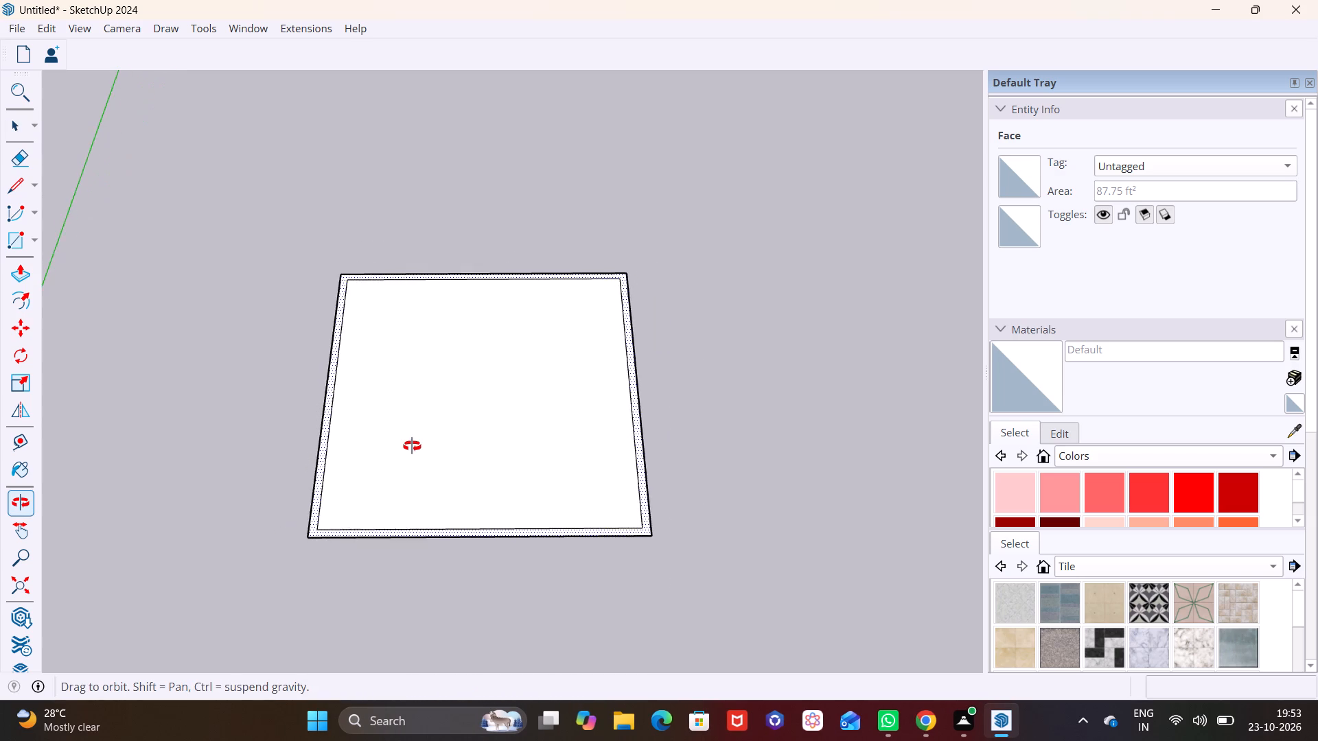
middle_drag(412, 446, 354, 447)
click(19, 187)
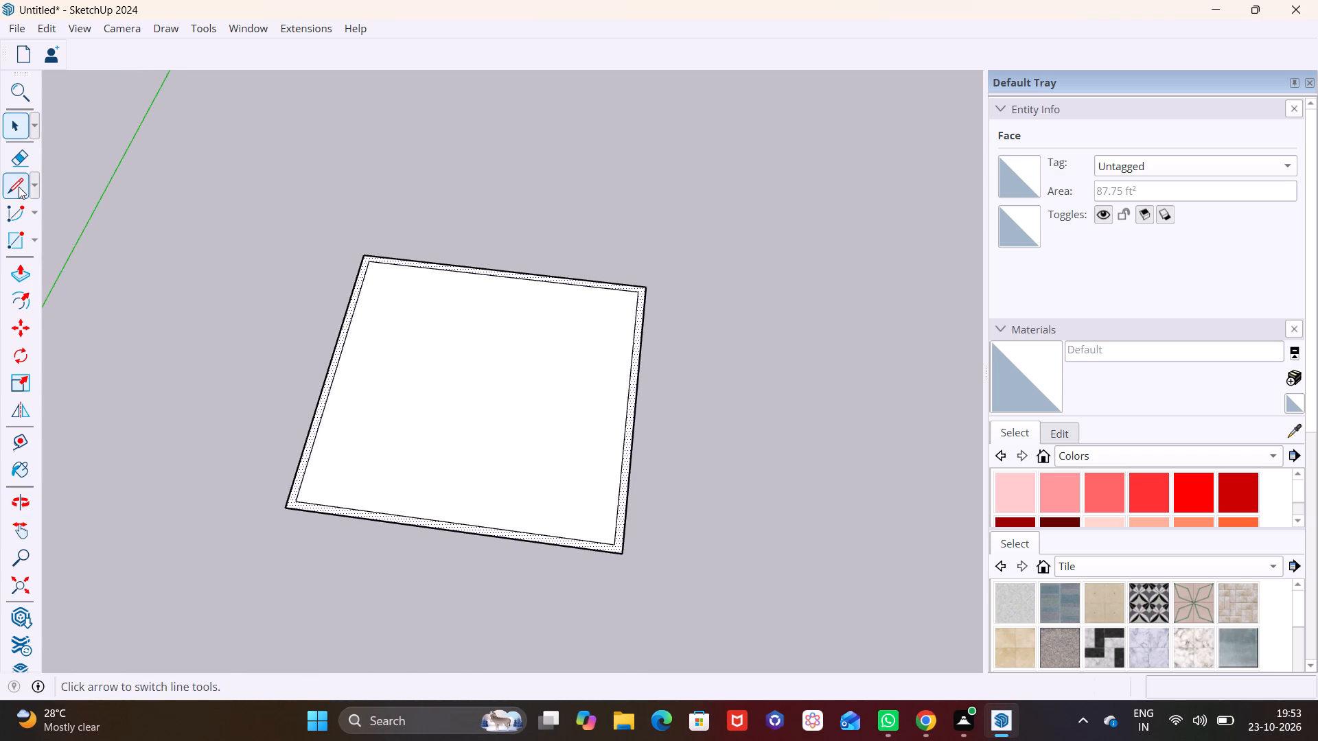
middle_drag(402, 430, 362, 428)
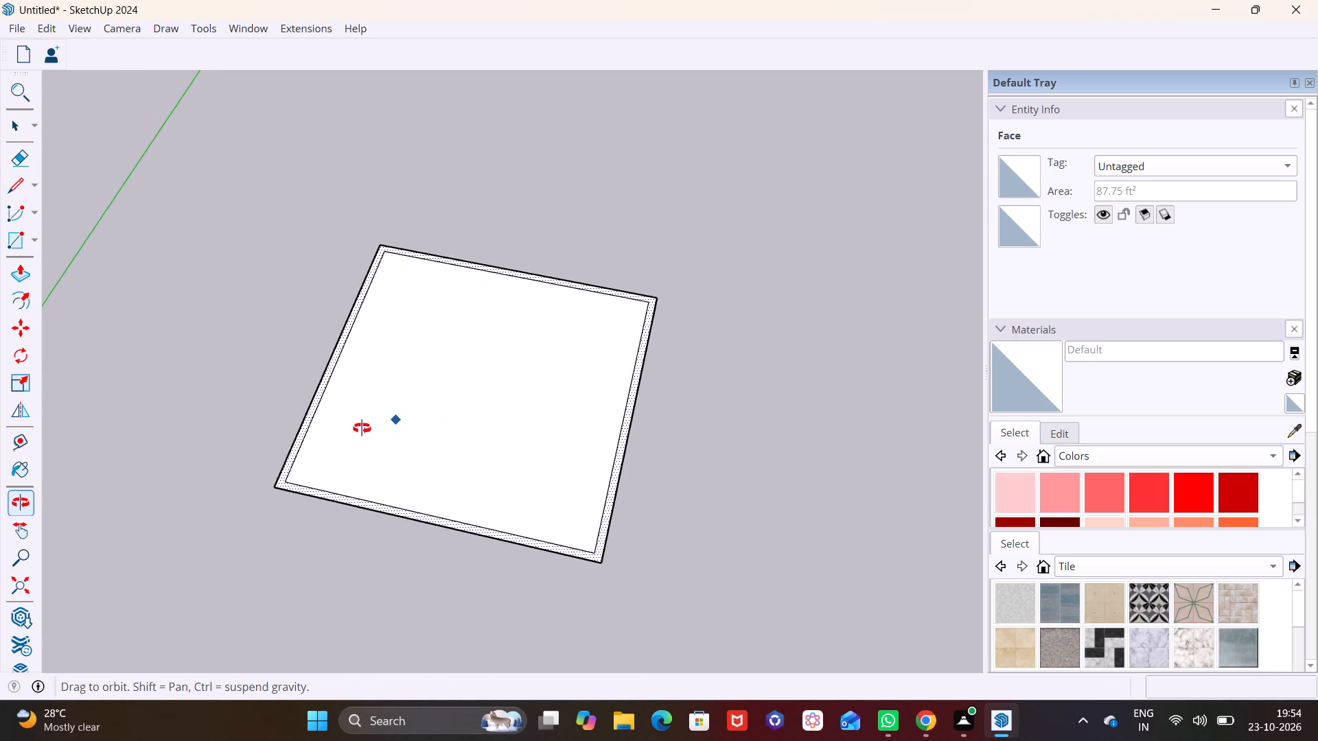
middle_drag(362, 428, 357, 395)
scroll(351, 394, down, 1)
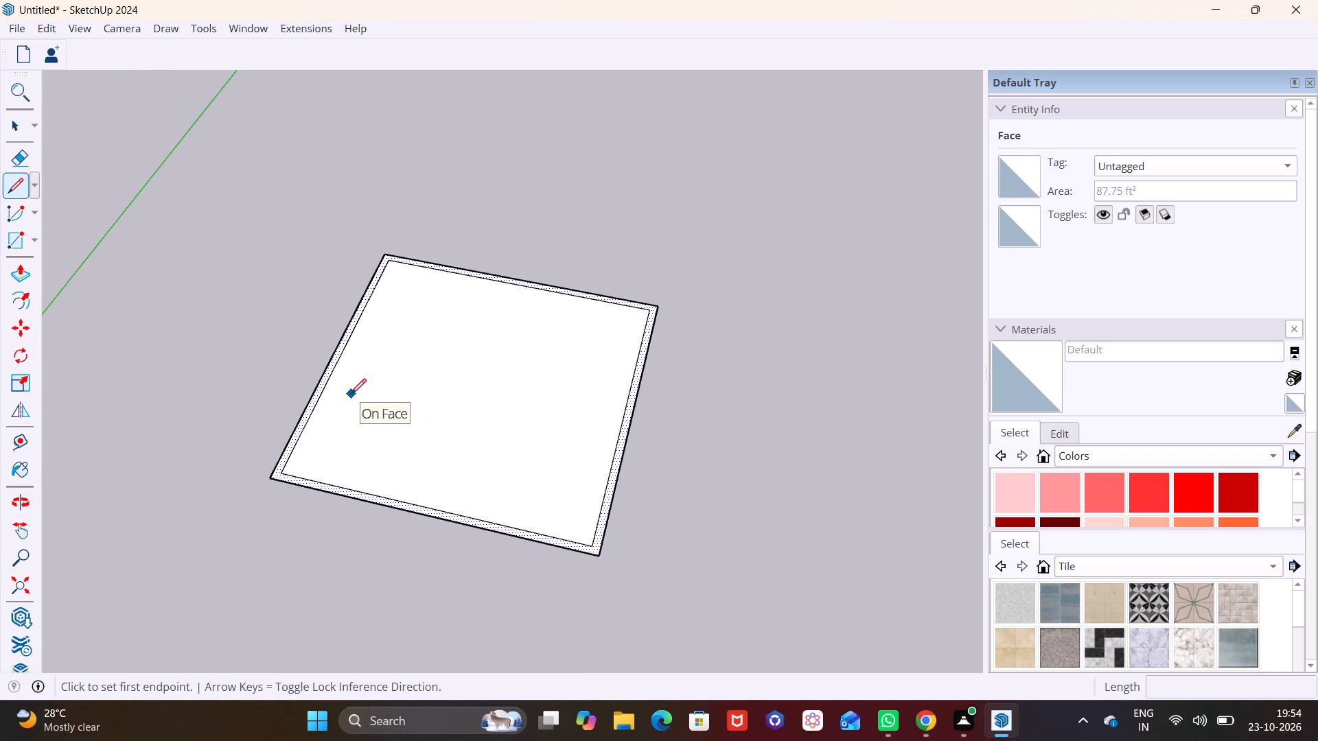
middle_drag(354, 397, 381, 362)
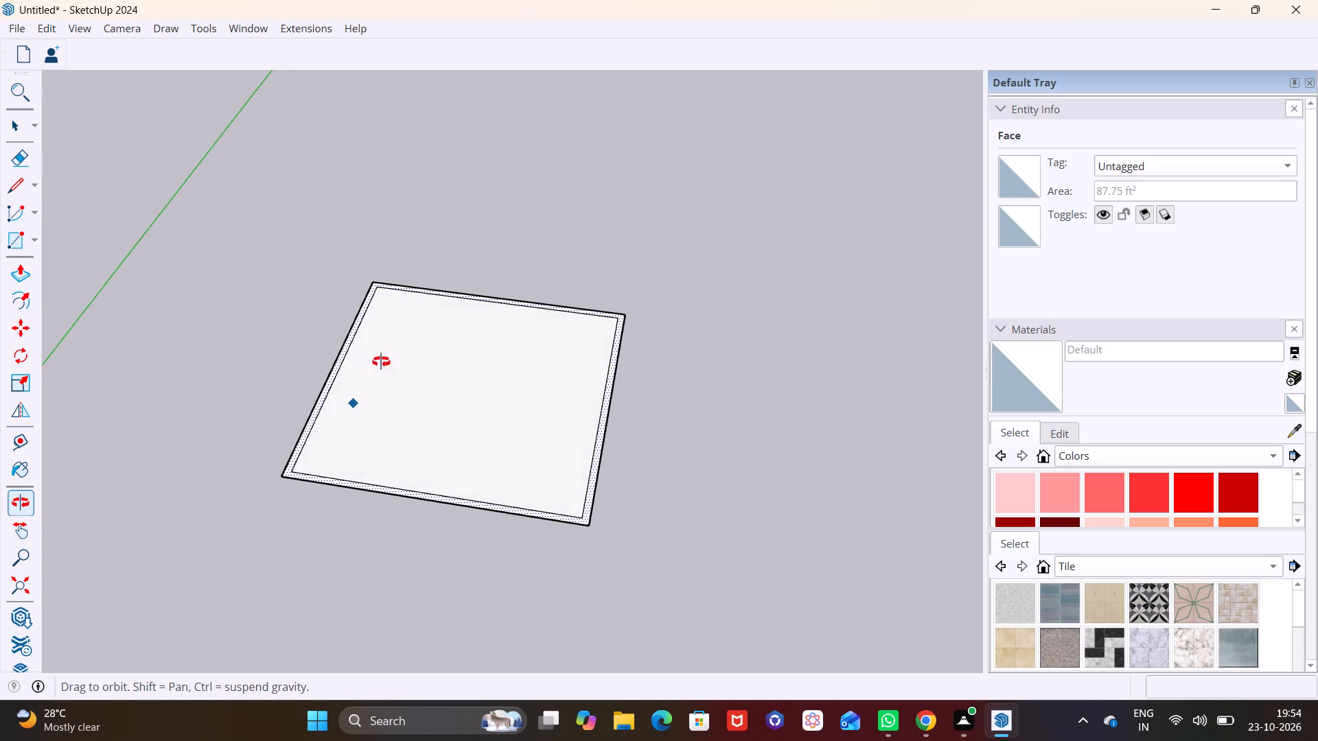
middle_drag(381, 362, 406, 383)
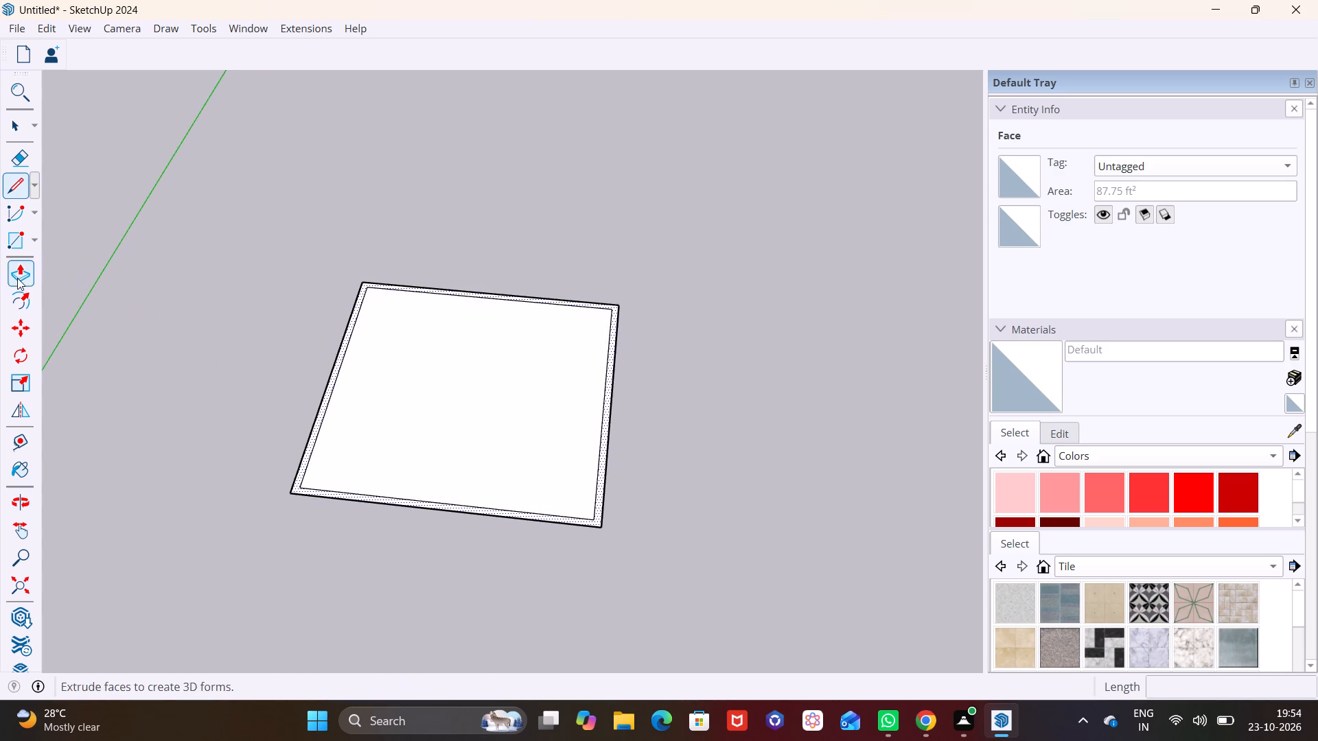
click(17, 278)
click(301, 462)
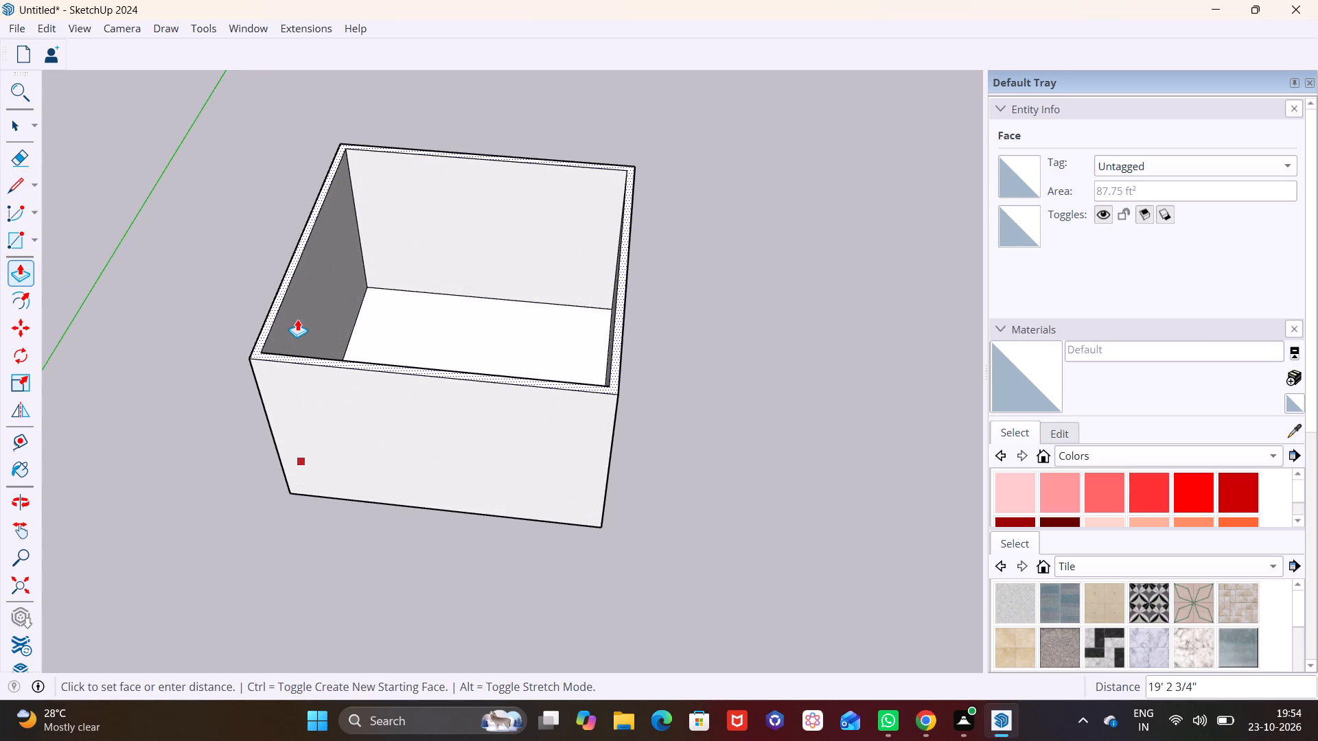
text(10')
key(Return)
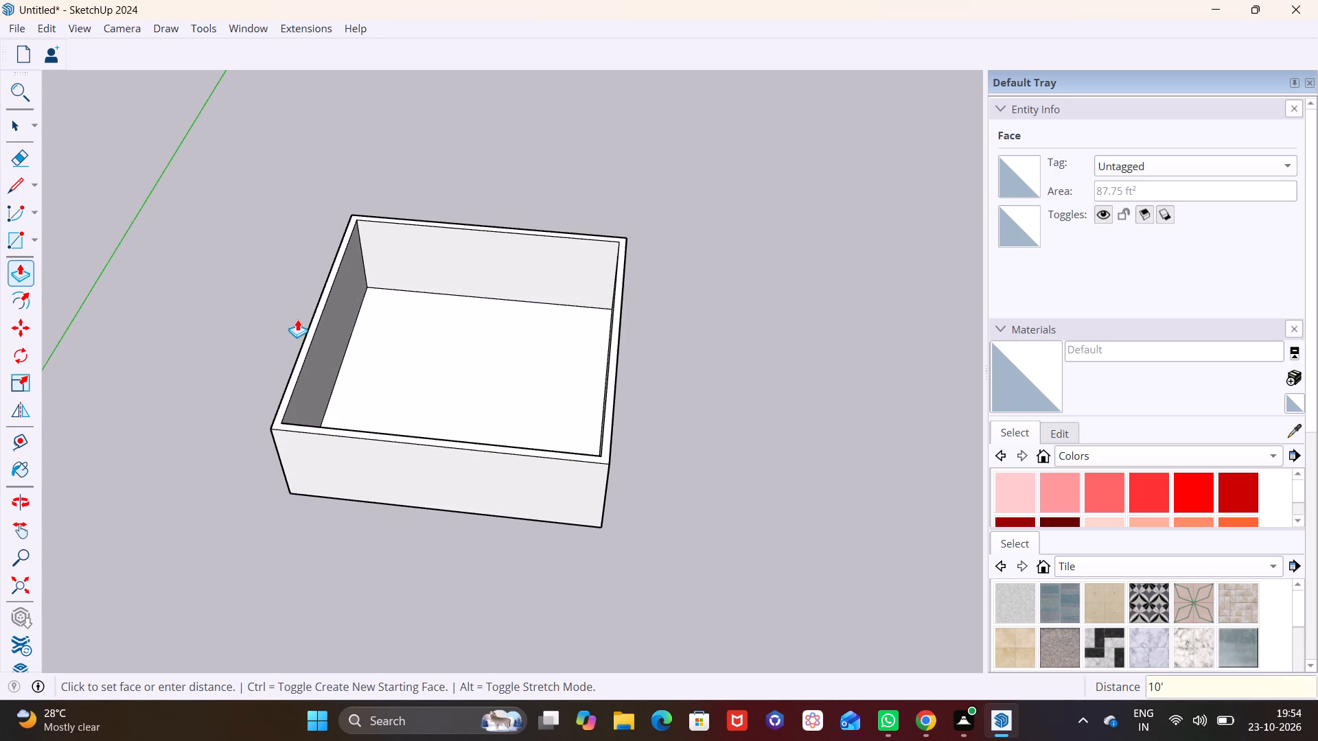
key(space)
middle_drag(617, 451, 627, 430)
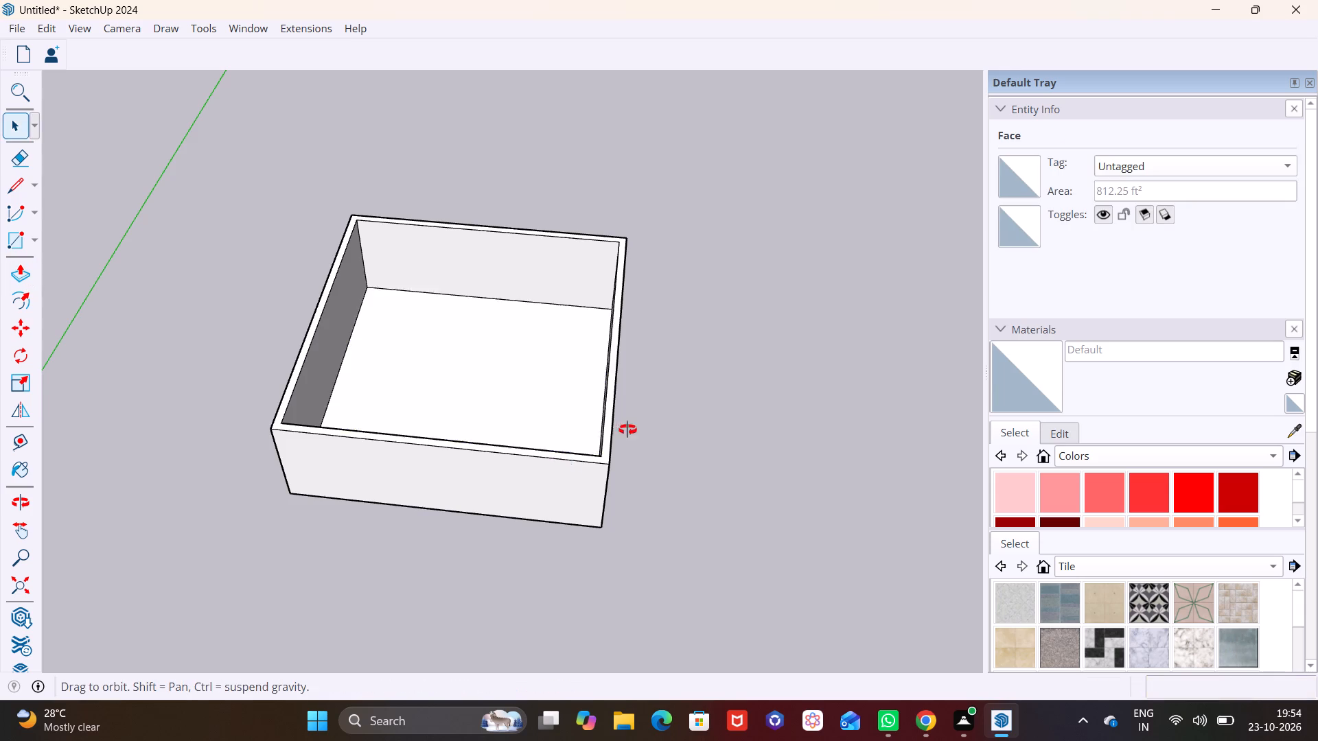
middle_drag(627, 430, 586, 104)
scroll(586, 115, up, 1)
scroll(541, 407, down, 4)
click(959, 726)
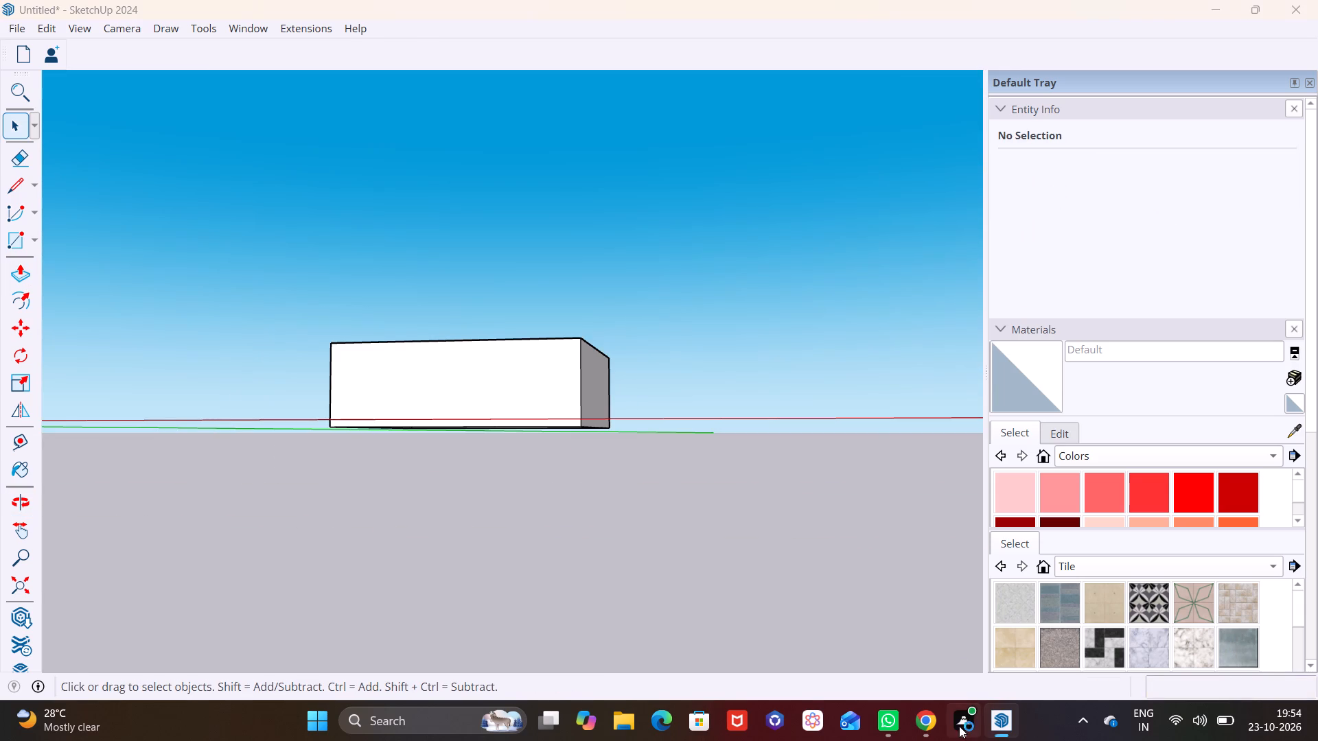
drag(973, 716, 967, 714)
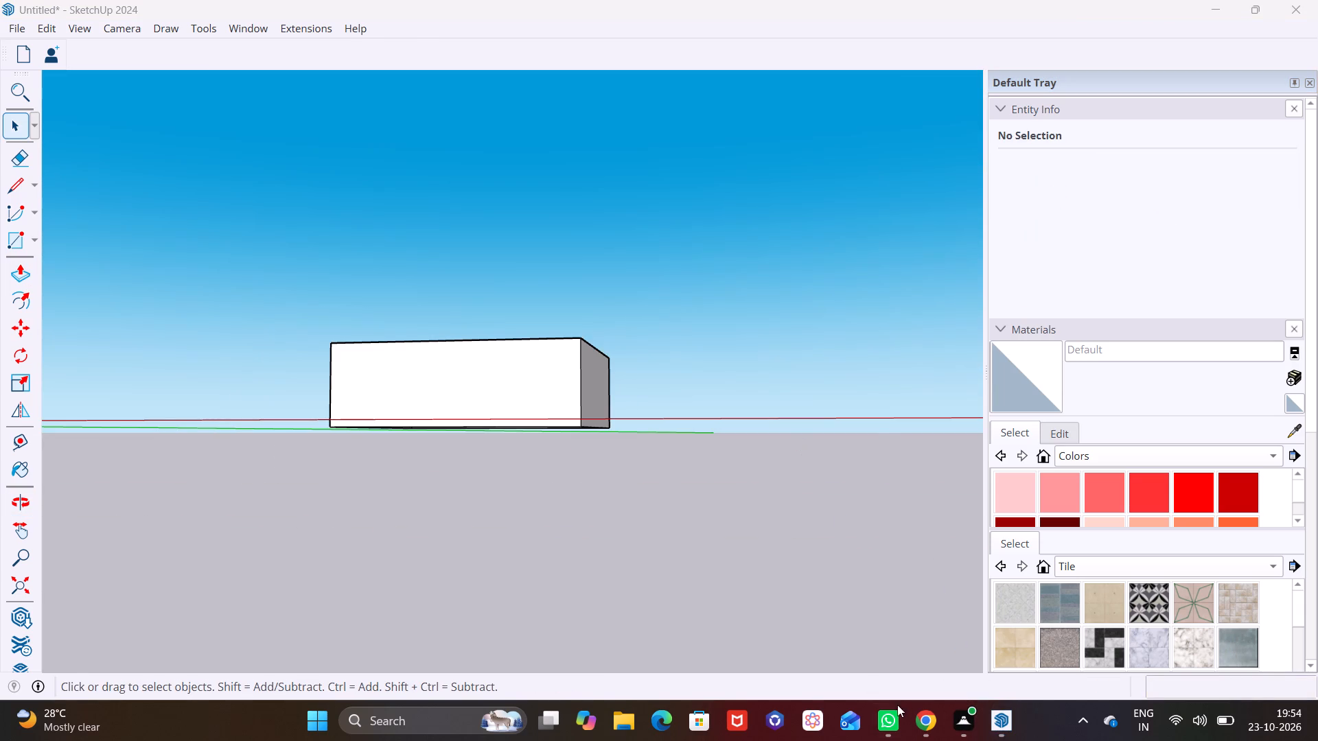
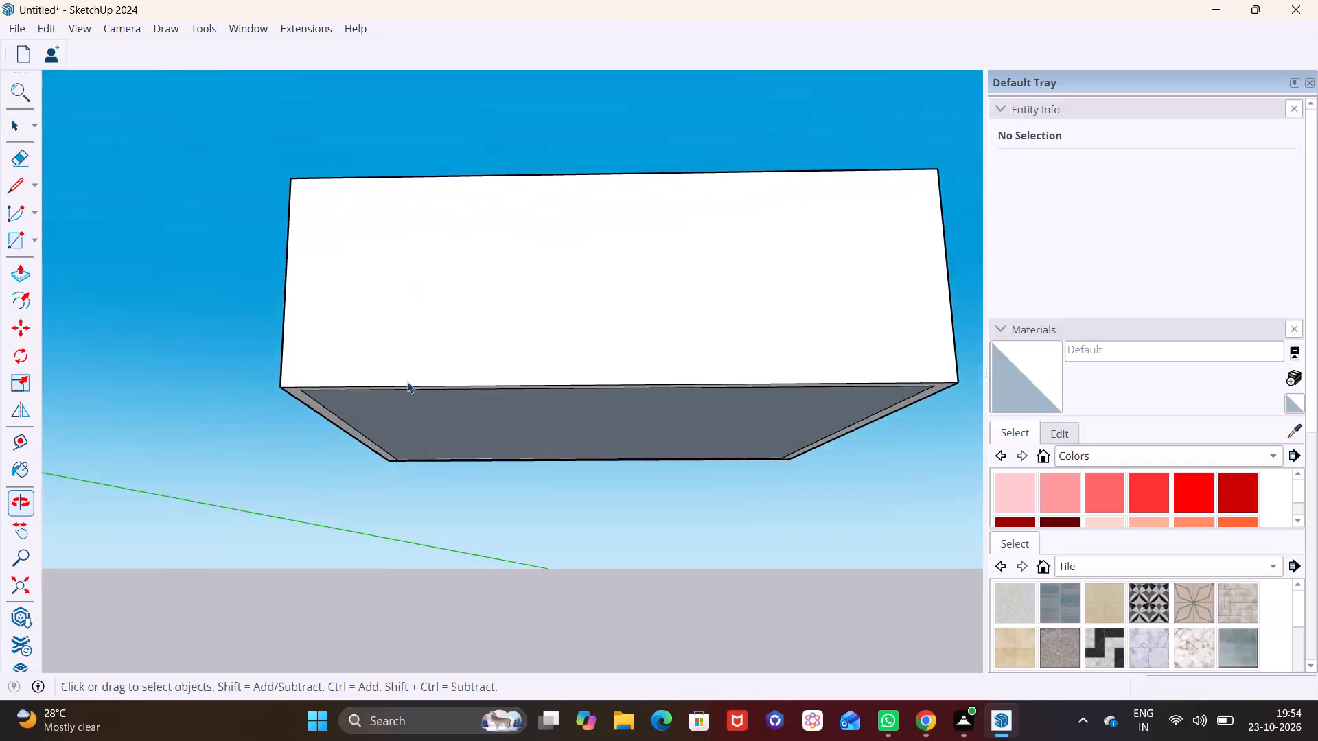
Draw a 30' by 1' rotated rectangle hanging vertically down from one outer bottom edge of the building.
scroll(407, 381, up, 1)
middle_drag(407, 381, 413, 264)
middle_drag(453, 475, 441, 416)
scroll(453, 469, up, 1)
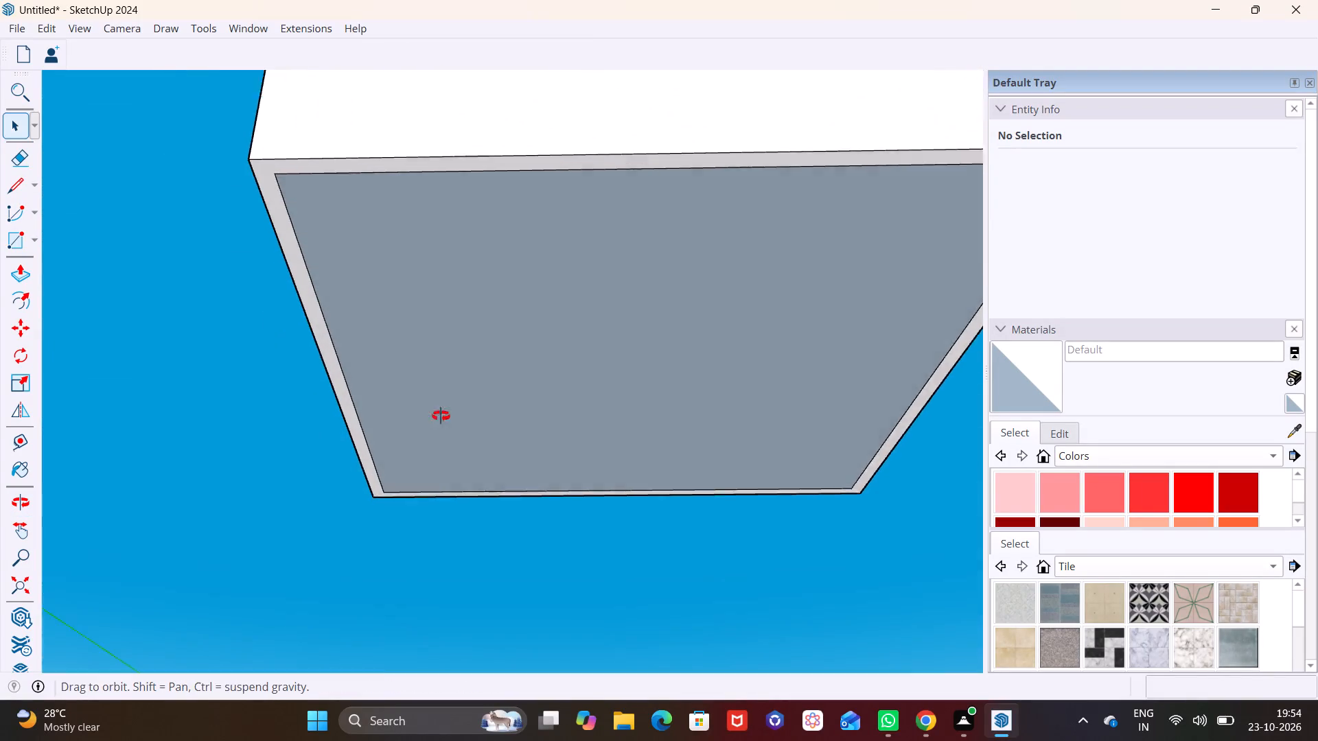
middle_drag(441, 416, 415, 360)
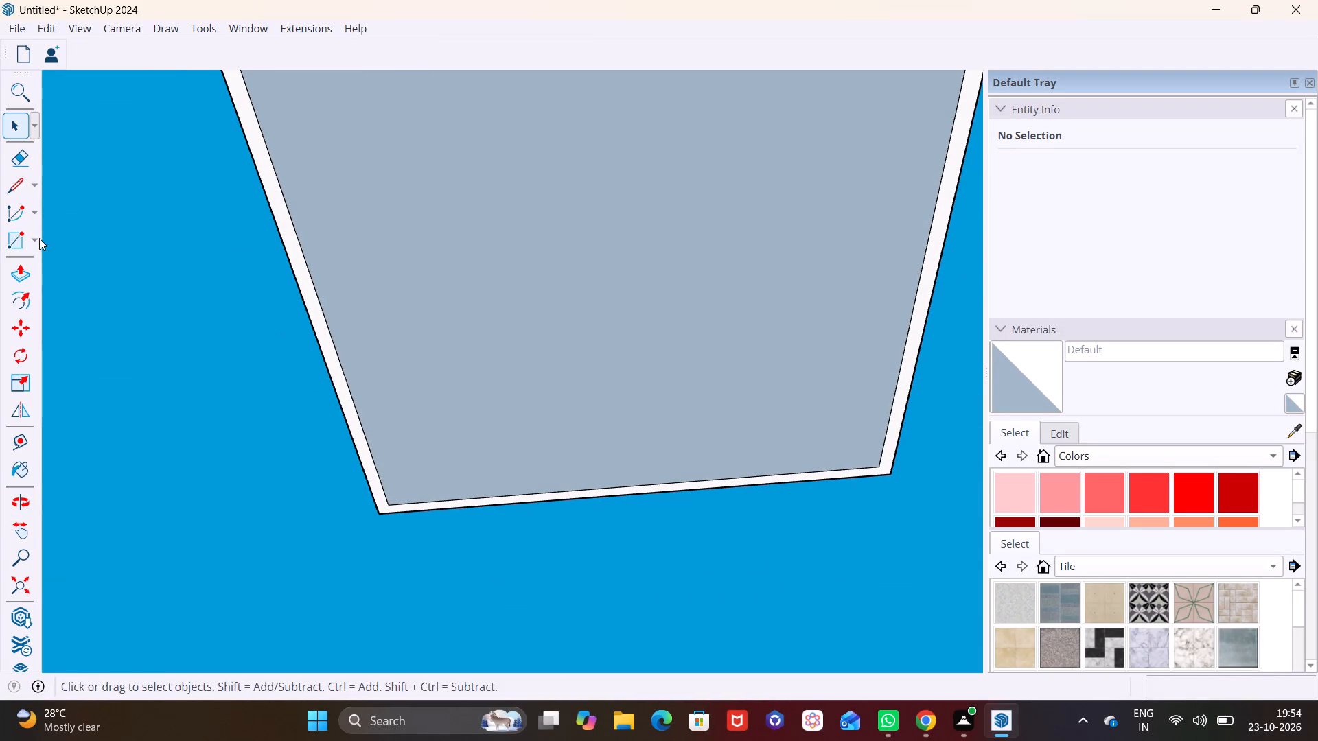
click(39, 238)
click(36, 242)
click(47, 280)
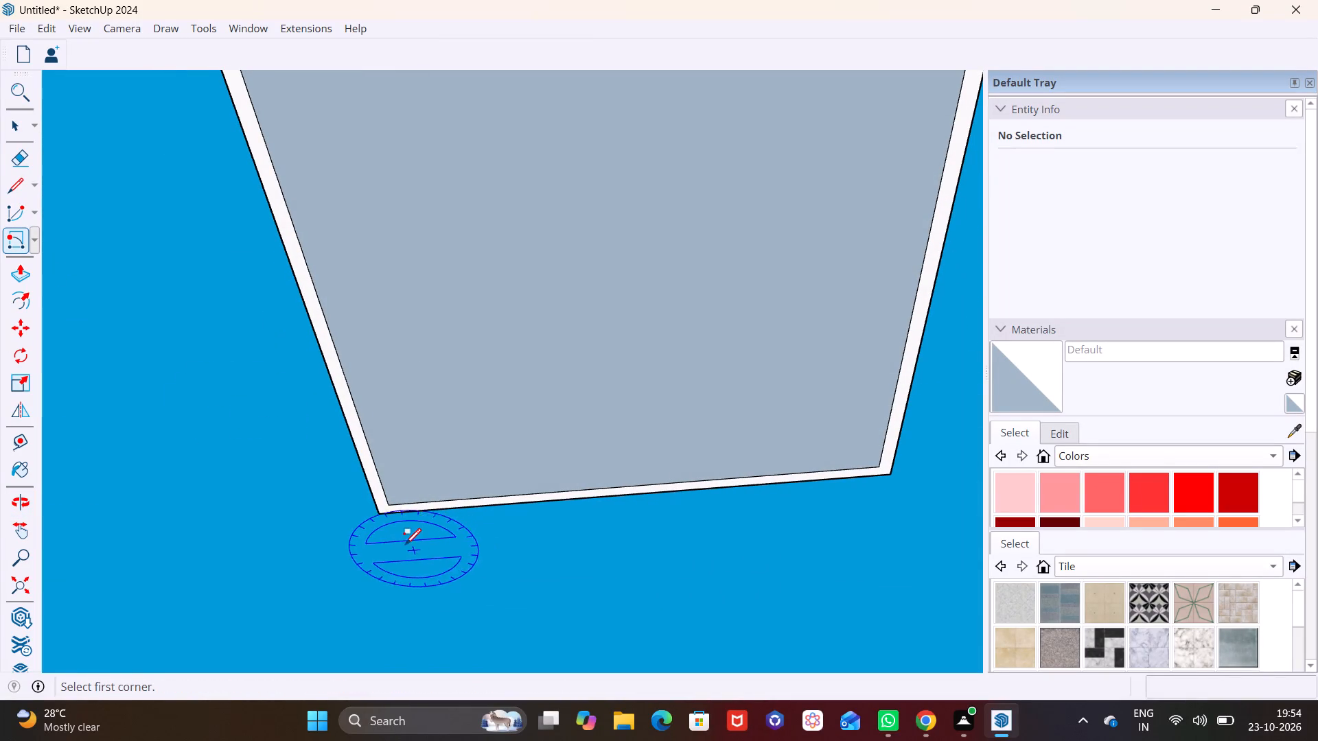
click(382, 515)
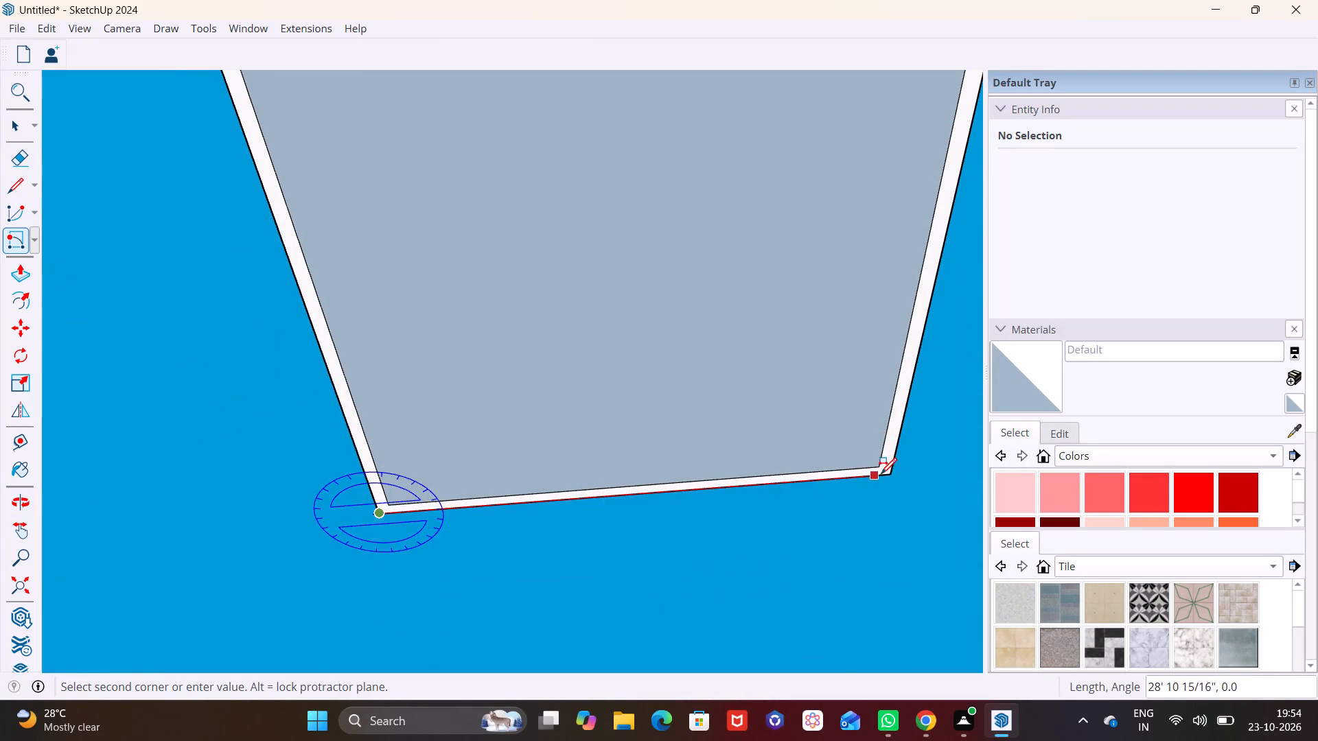
click(888, 473)
middle_drag(843, 490, 923, 714)
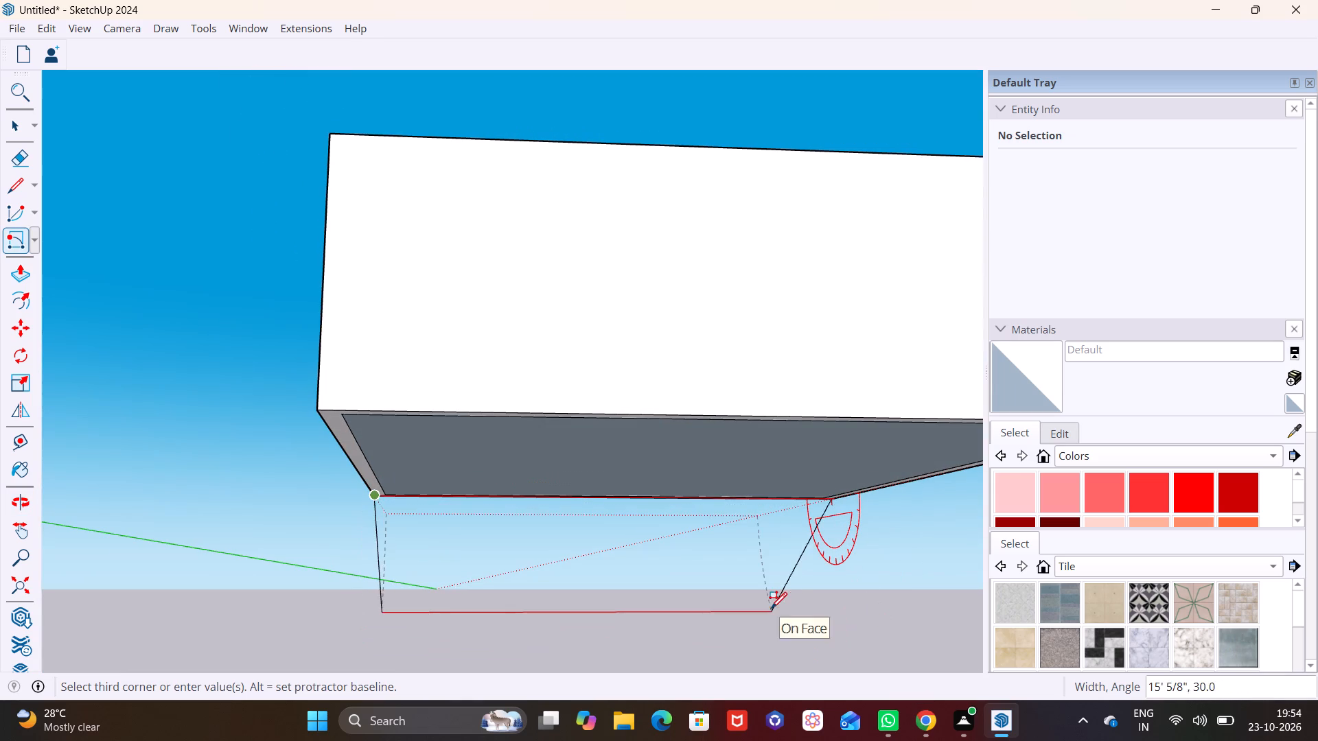
middle_drag(700, 578, 946, 666)
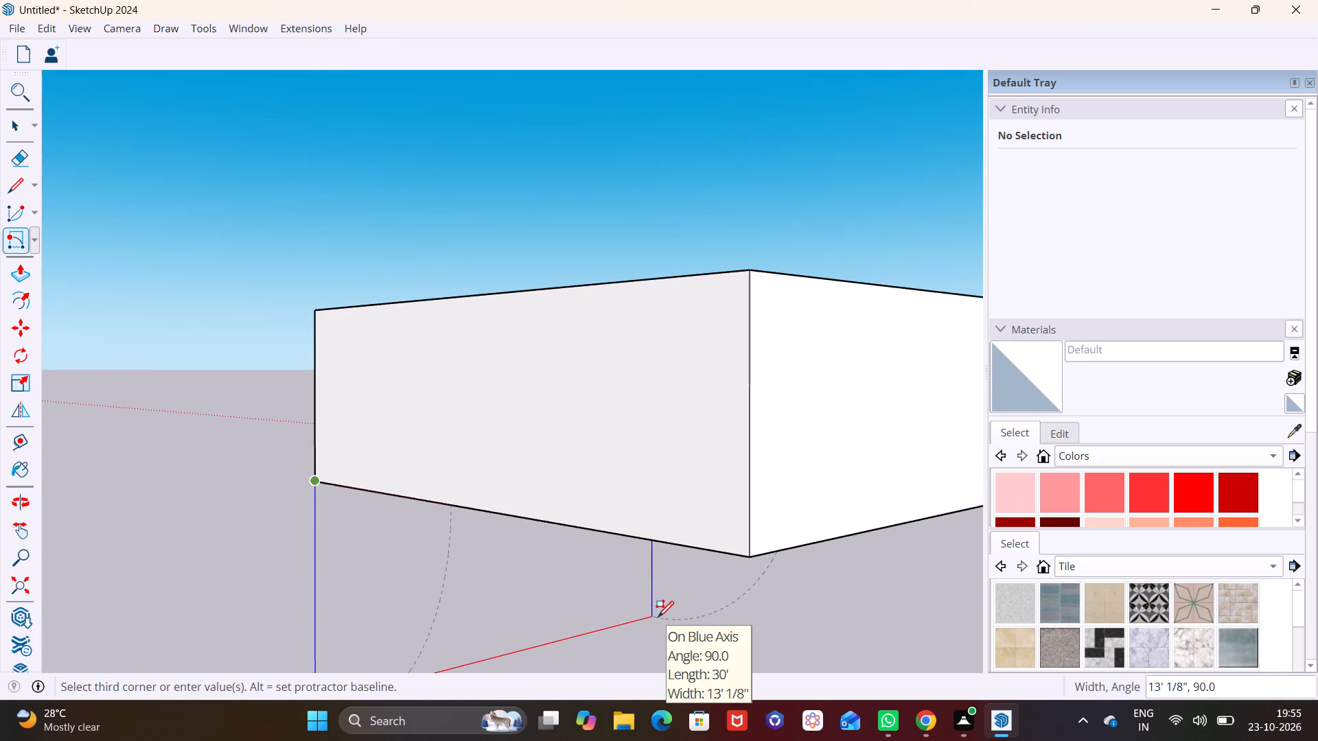
text(1')
key(Return)
Make the 1' high vertical strip under the wall, including its edges, into a group.
scroll(761, 649, up, 3)
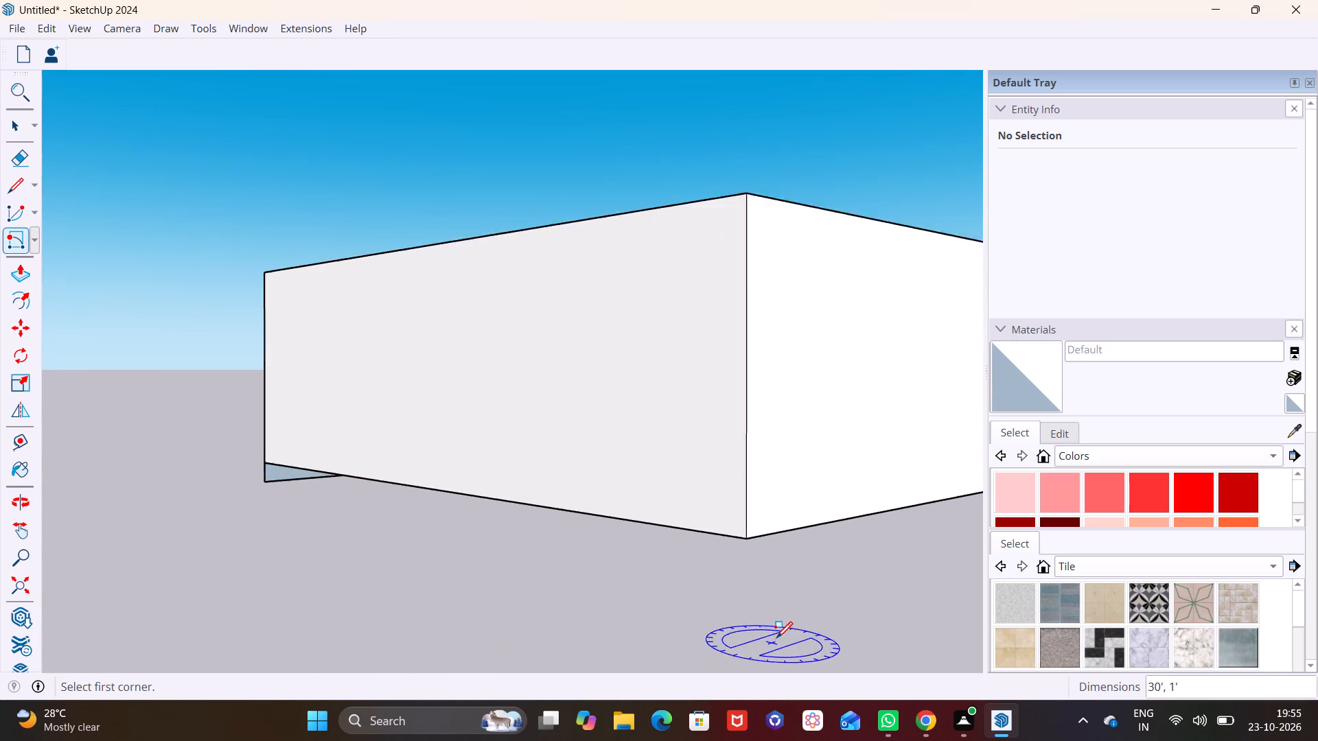
middle_drag(776, 587, 654, 468)
scroll(709, 515, up, 1)
key(space)
double_click(569, 543)
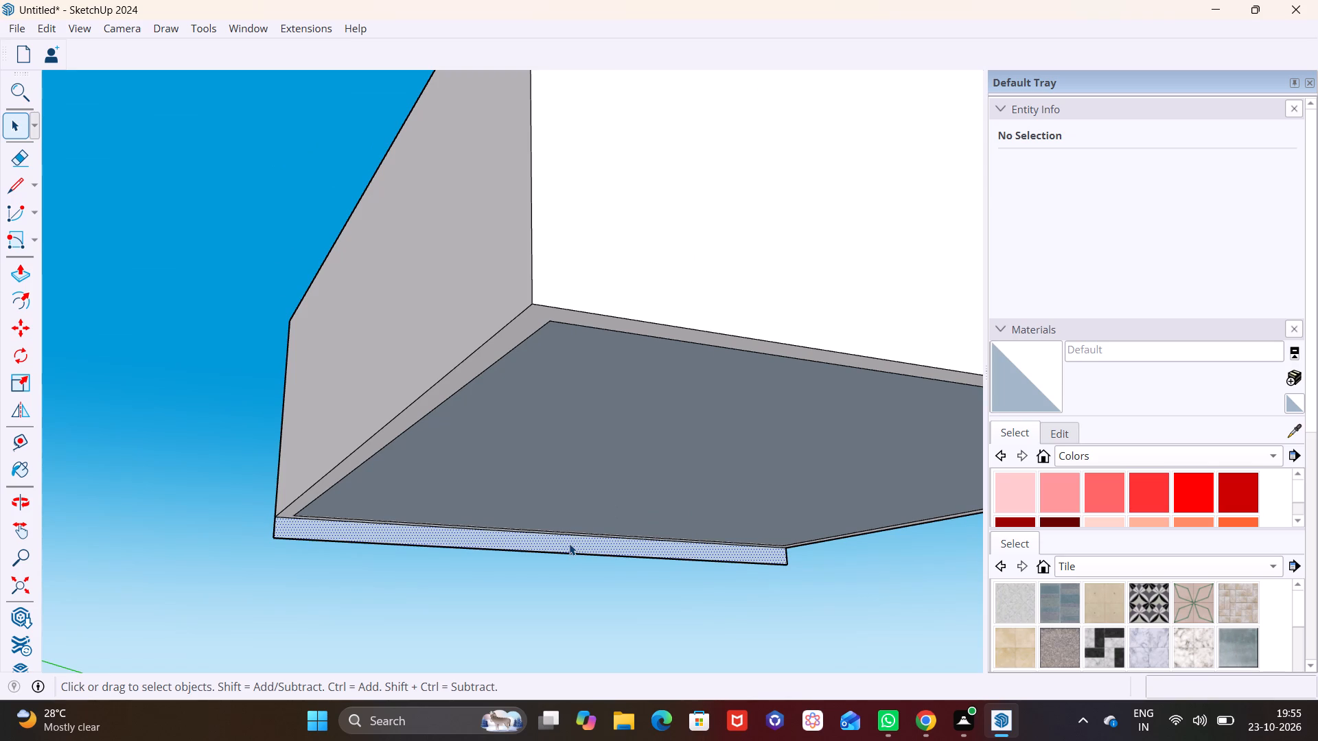
right_click(568, 543)
click(624, 430)
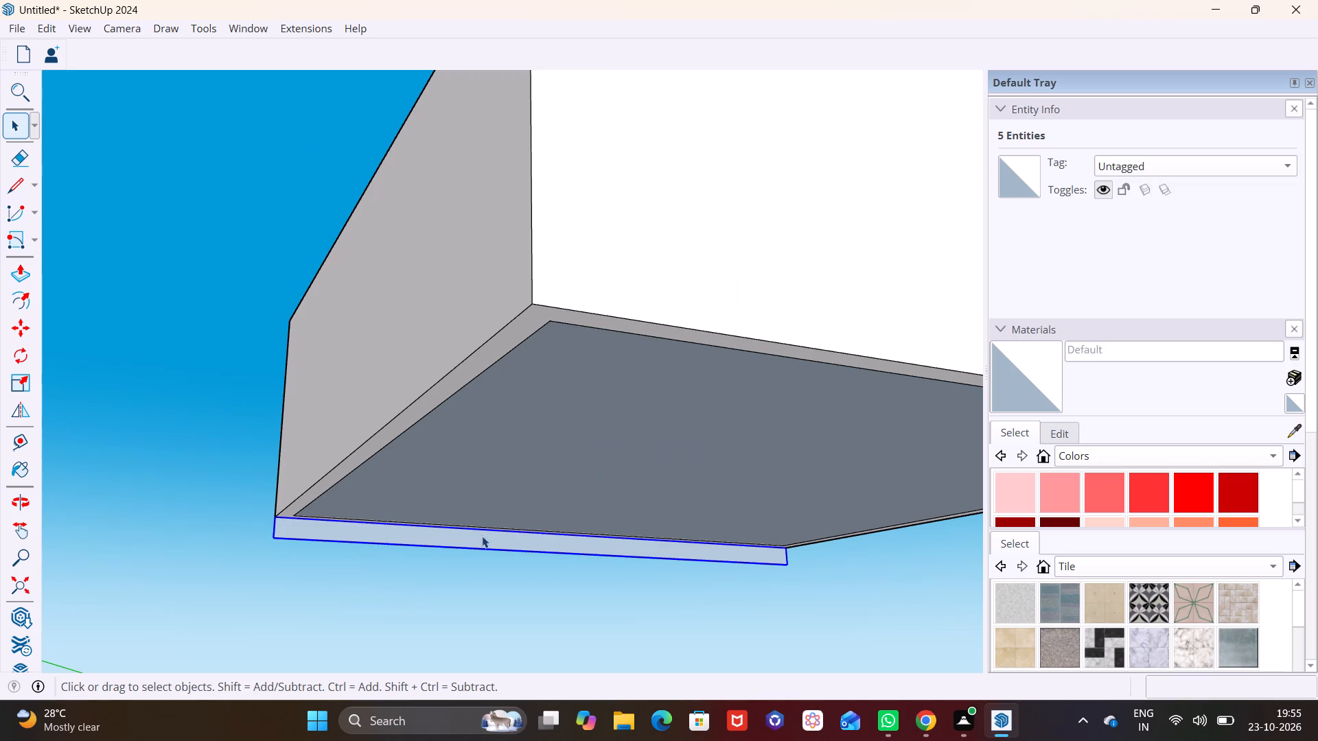
Inside the strip's group, extrude its face 30' across the underside to form a base slab, and close the group.
triple_click(481, 541)
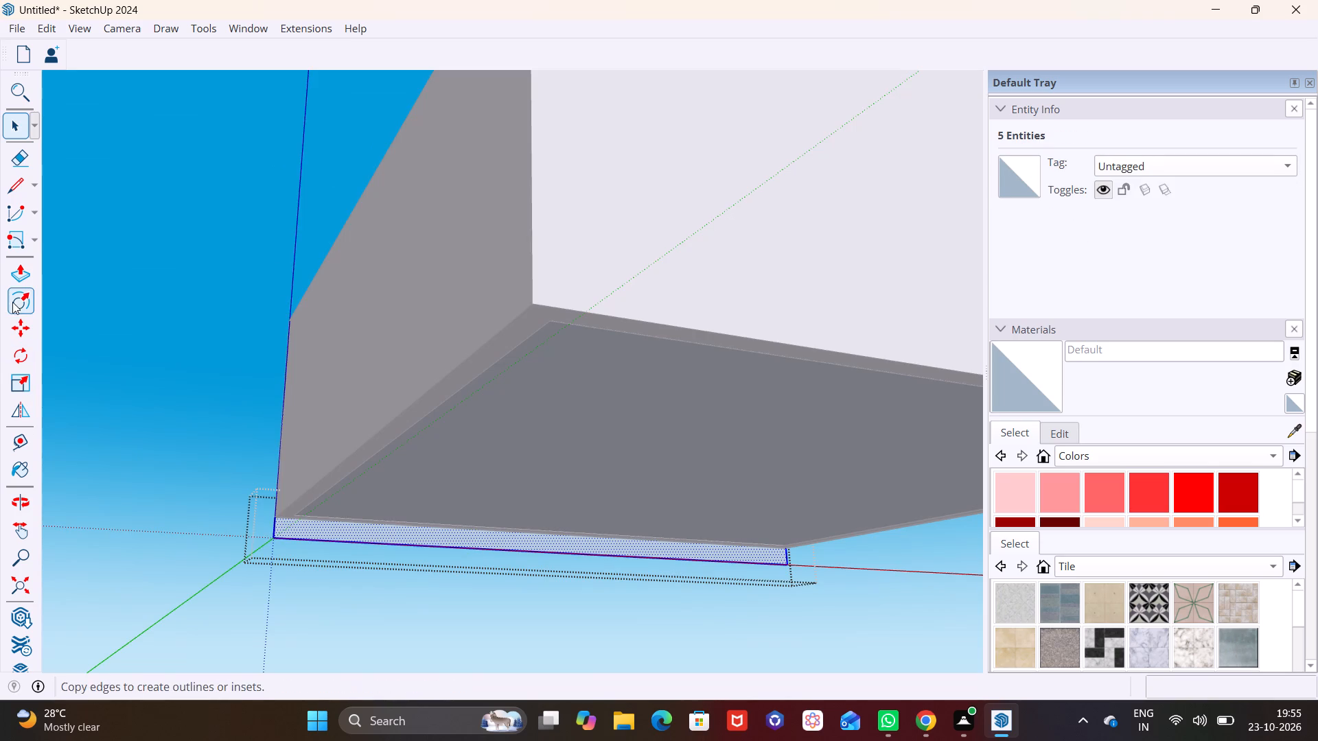
click(13, 277)
click(315, 529)
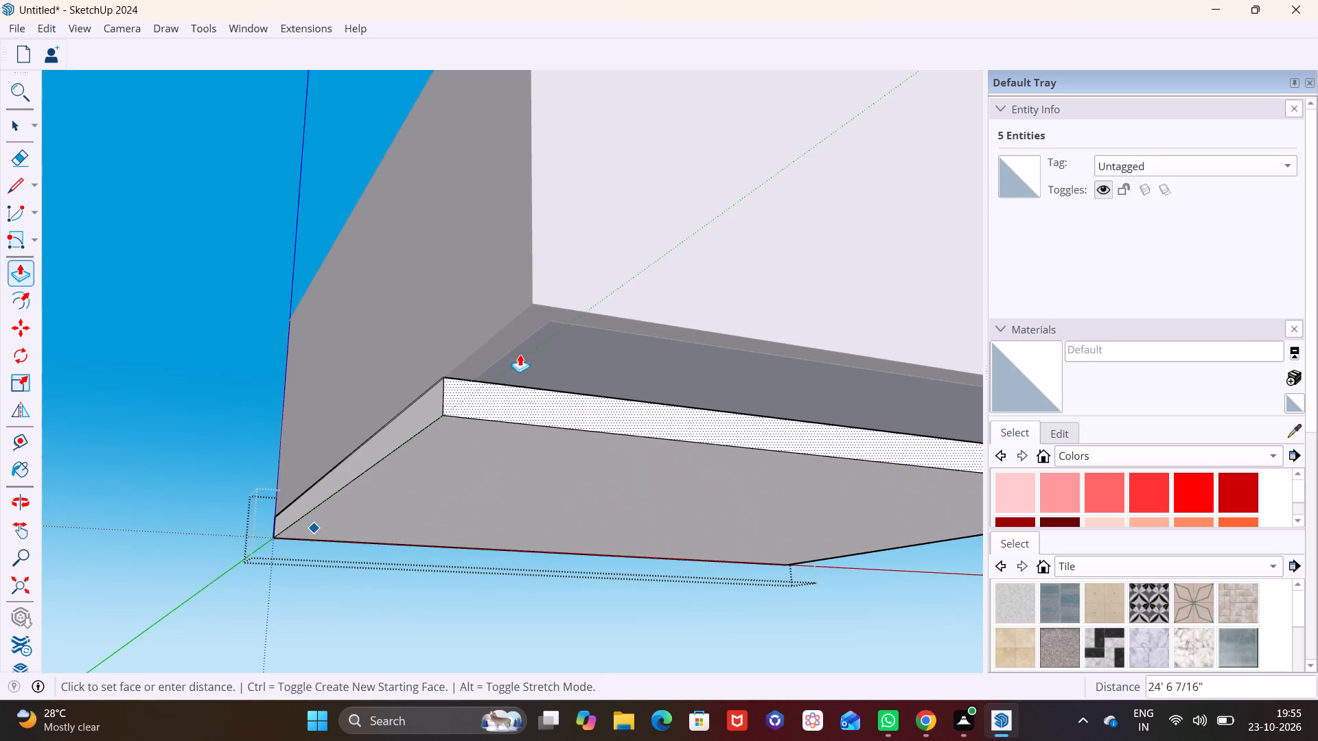
click(529, 264)
scroll(625, 348, down, 4)
middle_drag(633, 321, 568, 454)
scroll(568, 433, down, 3)
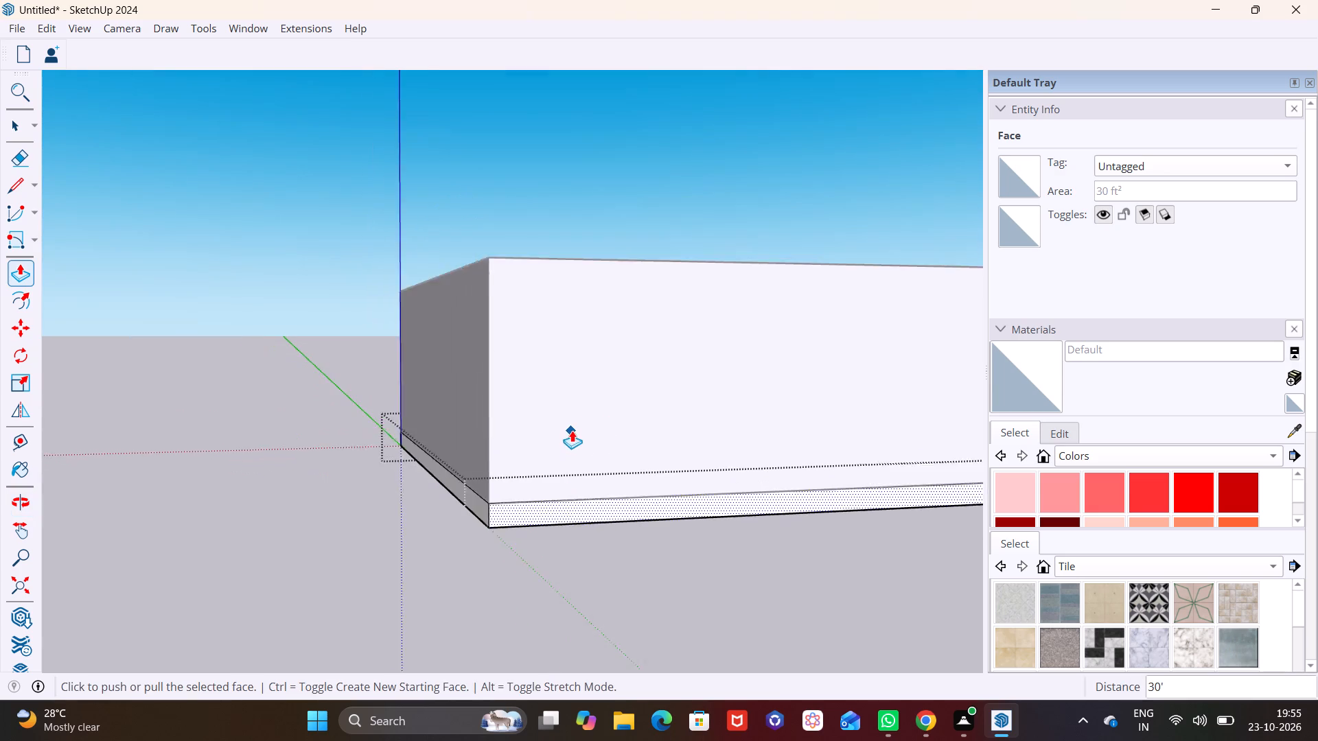
scroll(572, 430, down, 11)
key(space)
click(884, 386)
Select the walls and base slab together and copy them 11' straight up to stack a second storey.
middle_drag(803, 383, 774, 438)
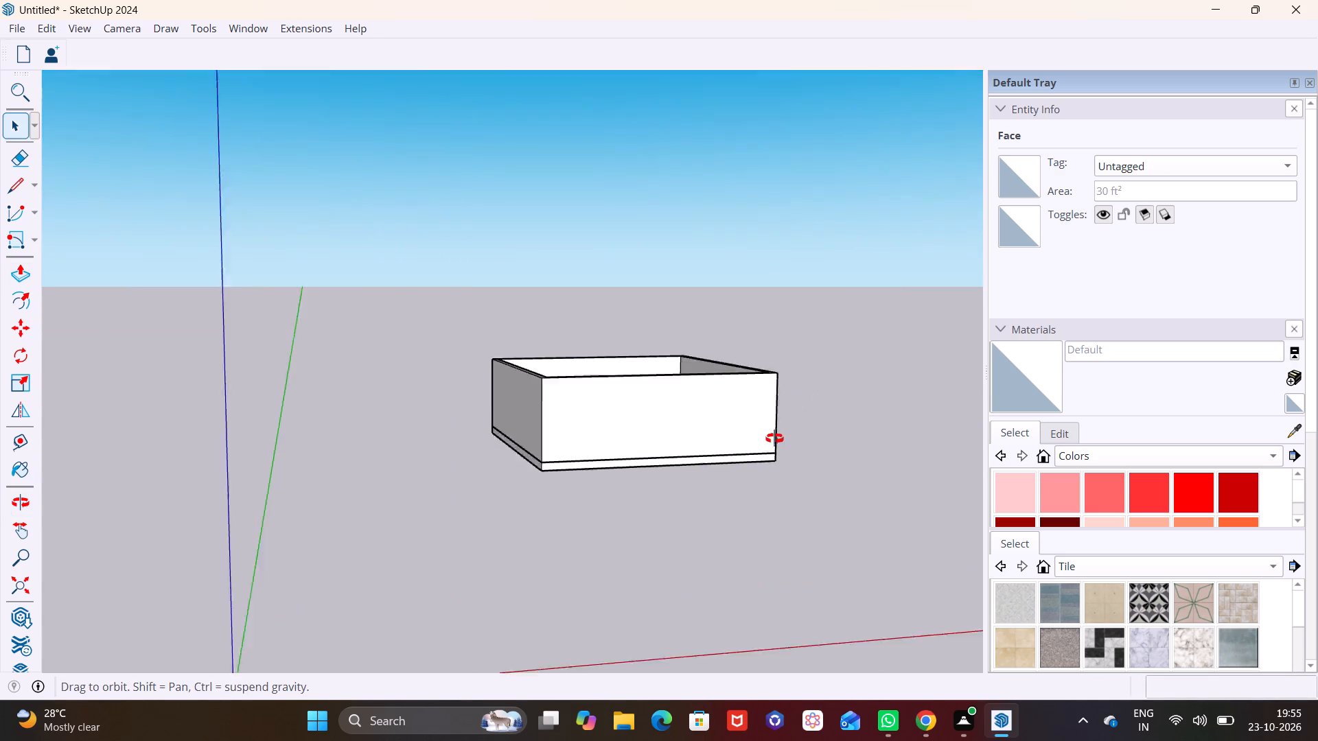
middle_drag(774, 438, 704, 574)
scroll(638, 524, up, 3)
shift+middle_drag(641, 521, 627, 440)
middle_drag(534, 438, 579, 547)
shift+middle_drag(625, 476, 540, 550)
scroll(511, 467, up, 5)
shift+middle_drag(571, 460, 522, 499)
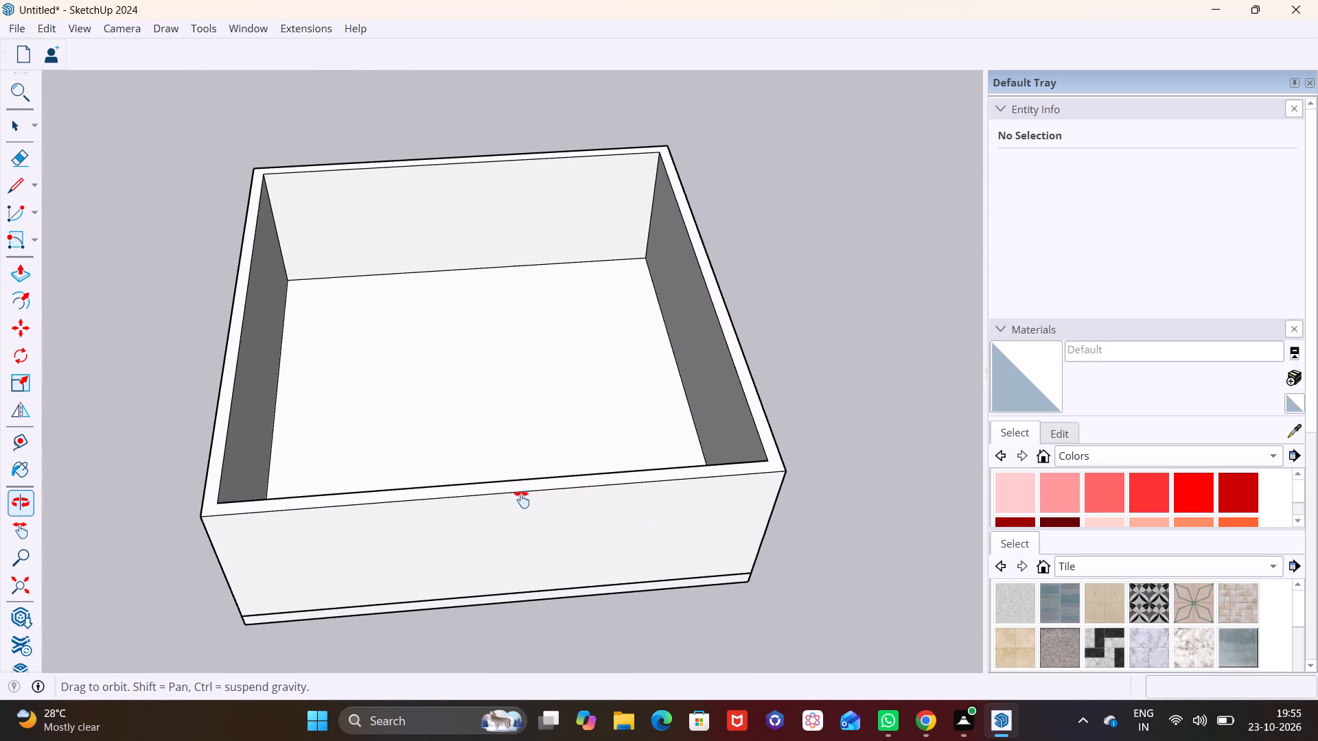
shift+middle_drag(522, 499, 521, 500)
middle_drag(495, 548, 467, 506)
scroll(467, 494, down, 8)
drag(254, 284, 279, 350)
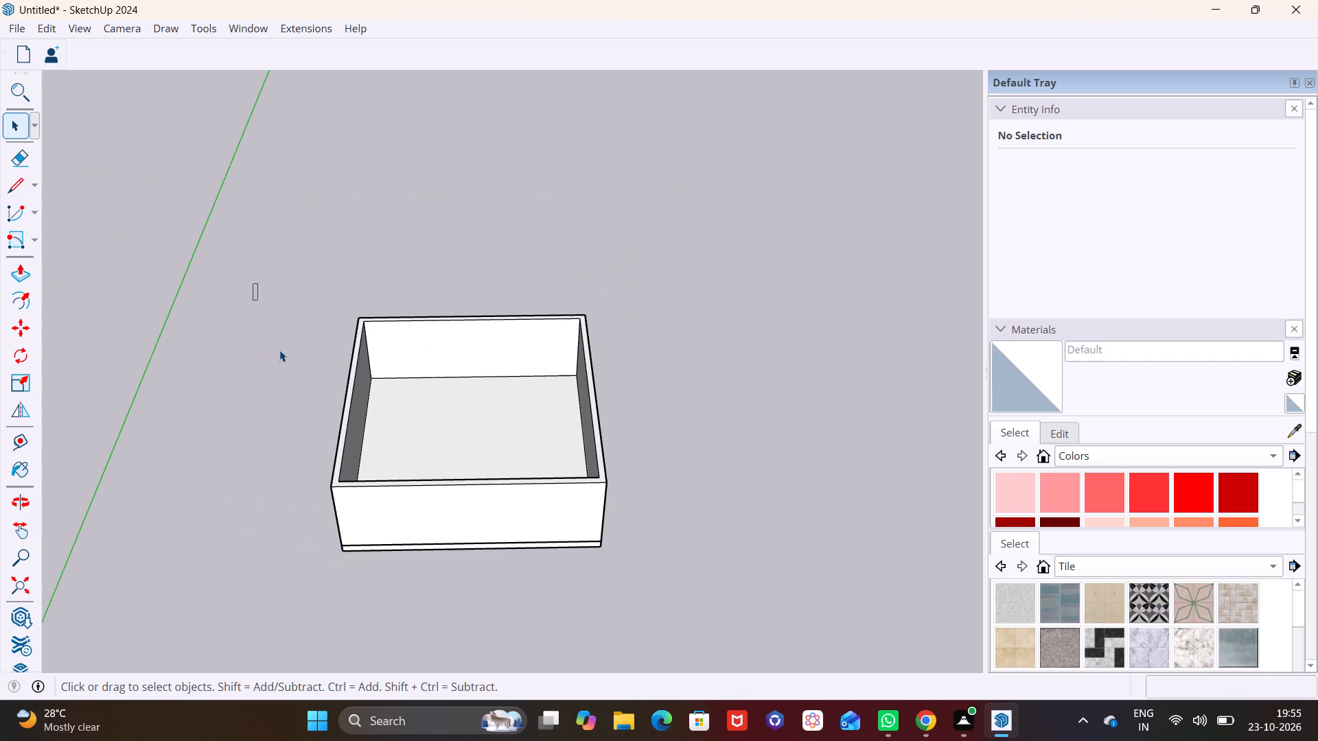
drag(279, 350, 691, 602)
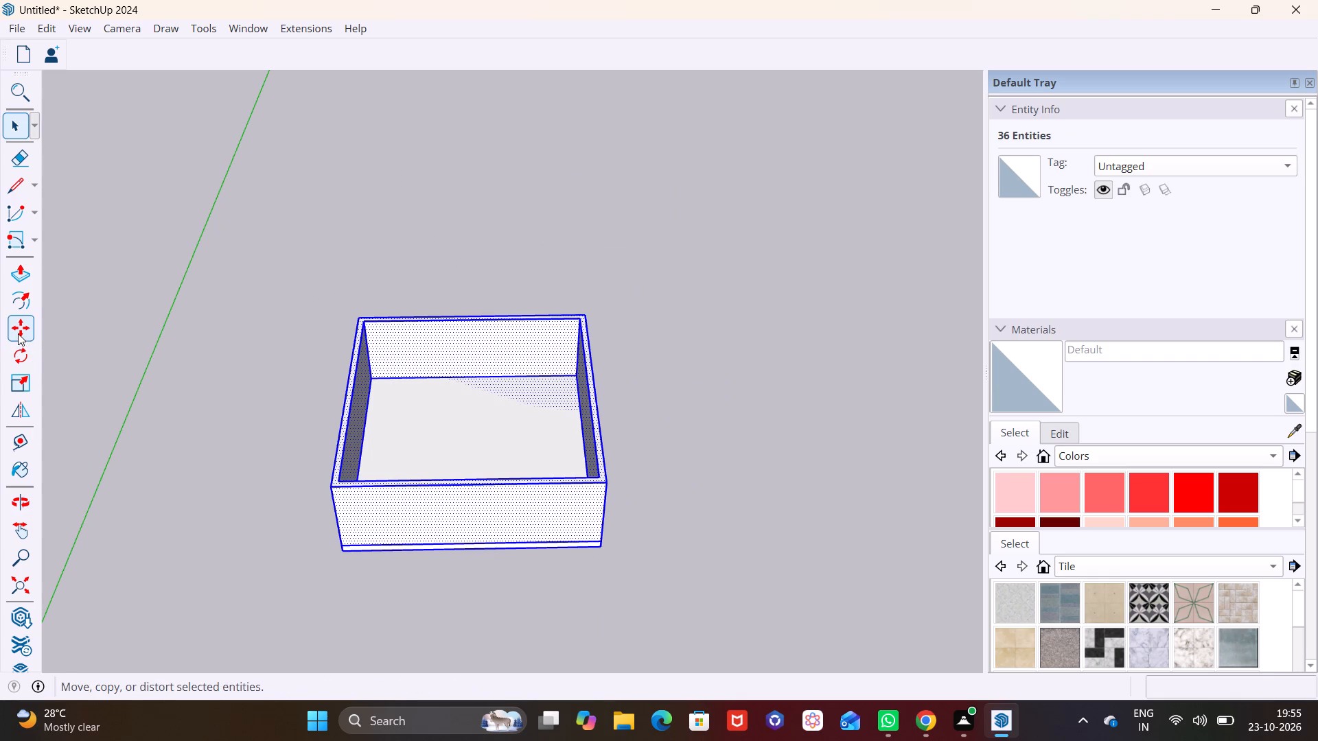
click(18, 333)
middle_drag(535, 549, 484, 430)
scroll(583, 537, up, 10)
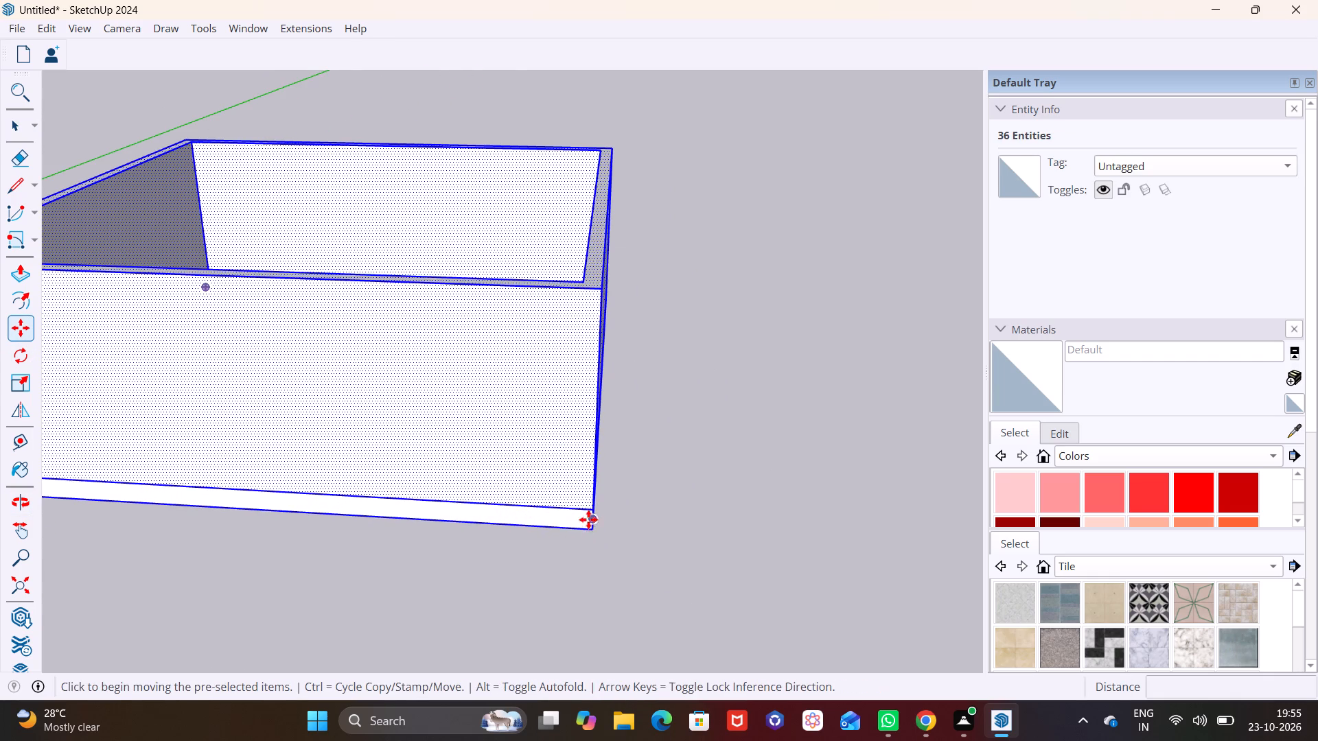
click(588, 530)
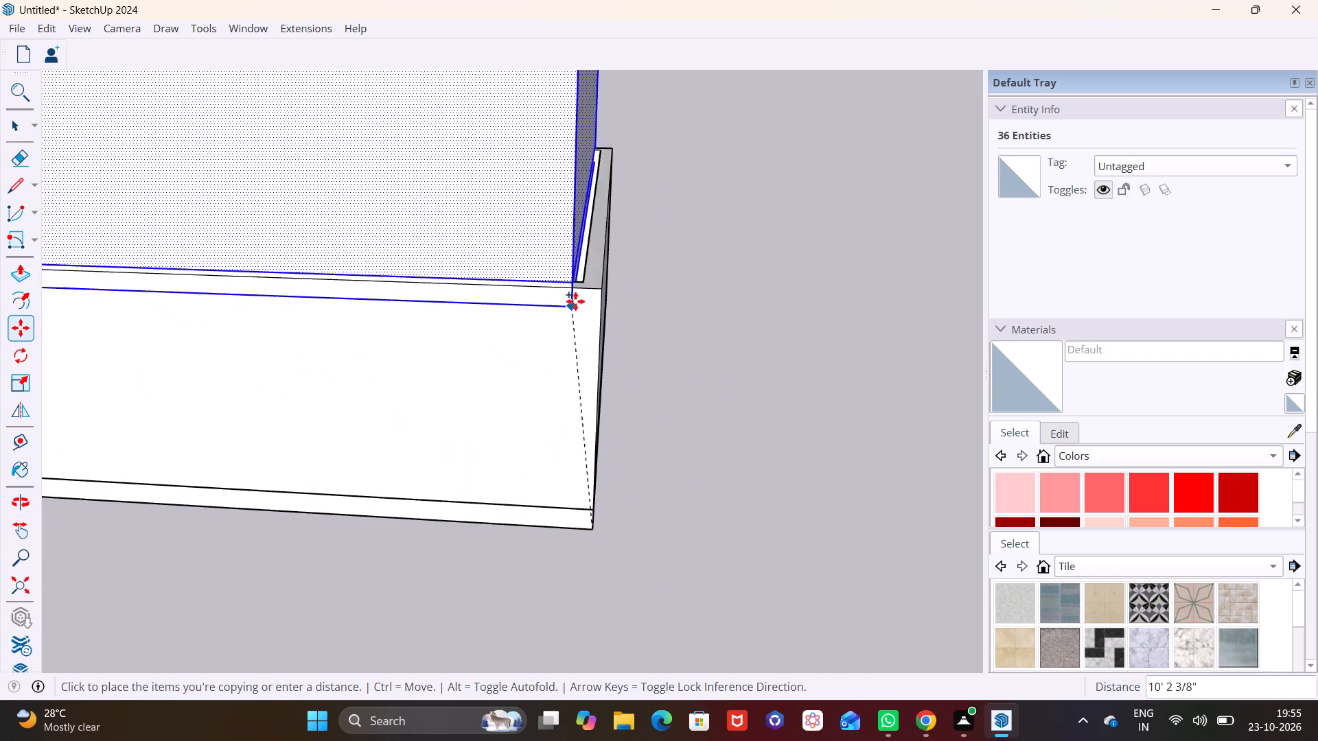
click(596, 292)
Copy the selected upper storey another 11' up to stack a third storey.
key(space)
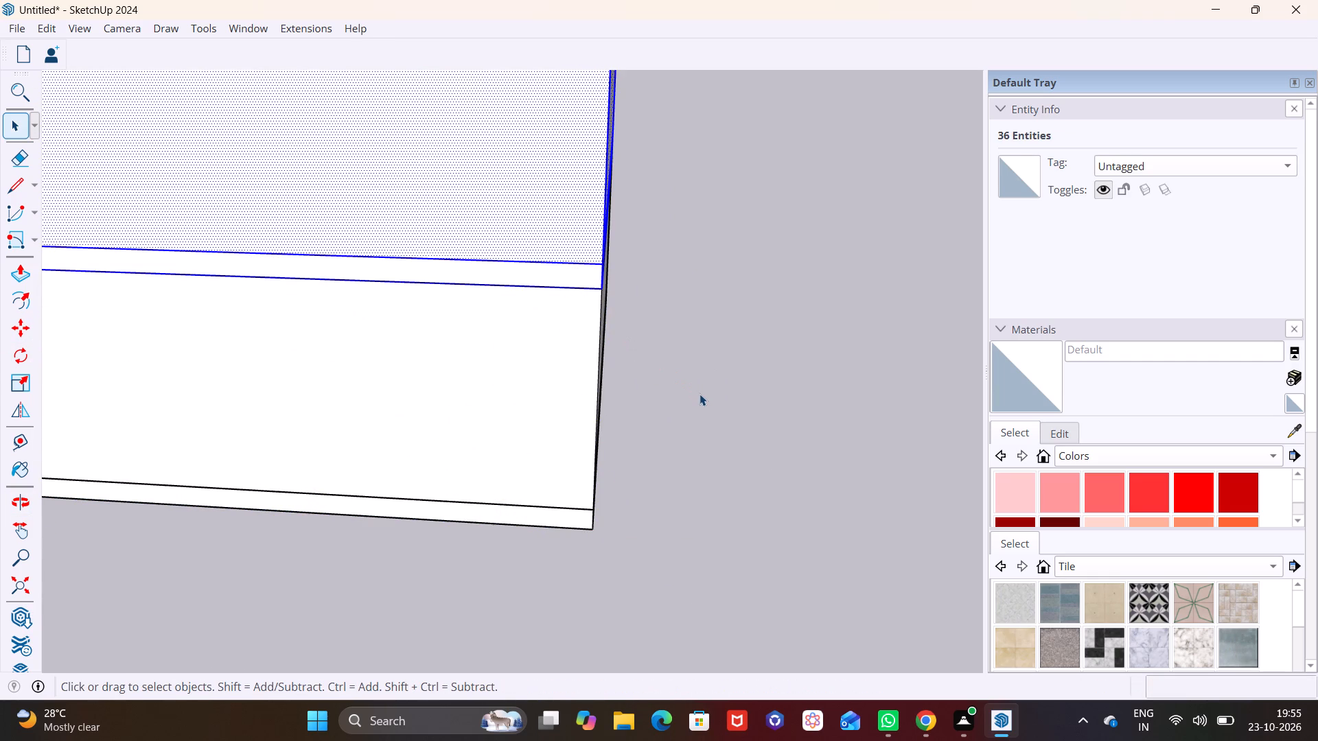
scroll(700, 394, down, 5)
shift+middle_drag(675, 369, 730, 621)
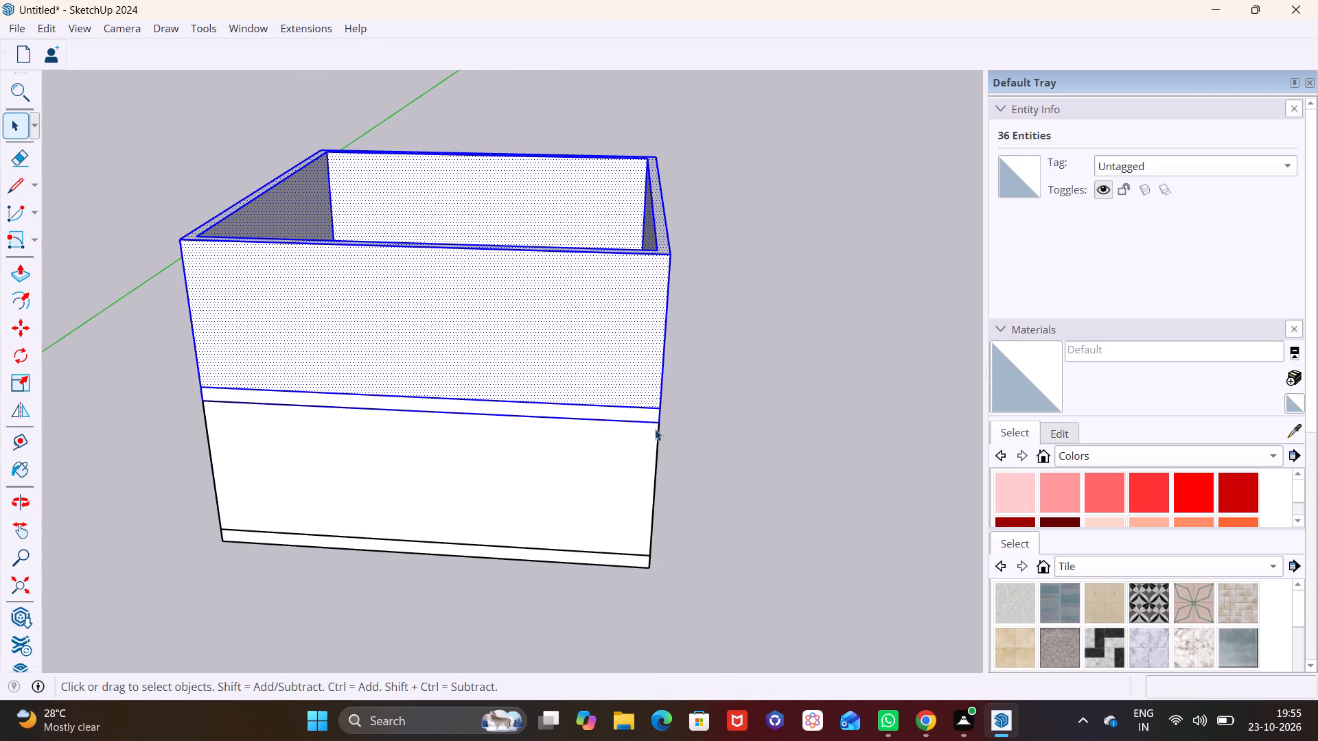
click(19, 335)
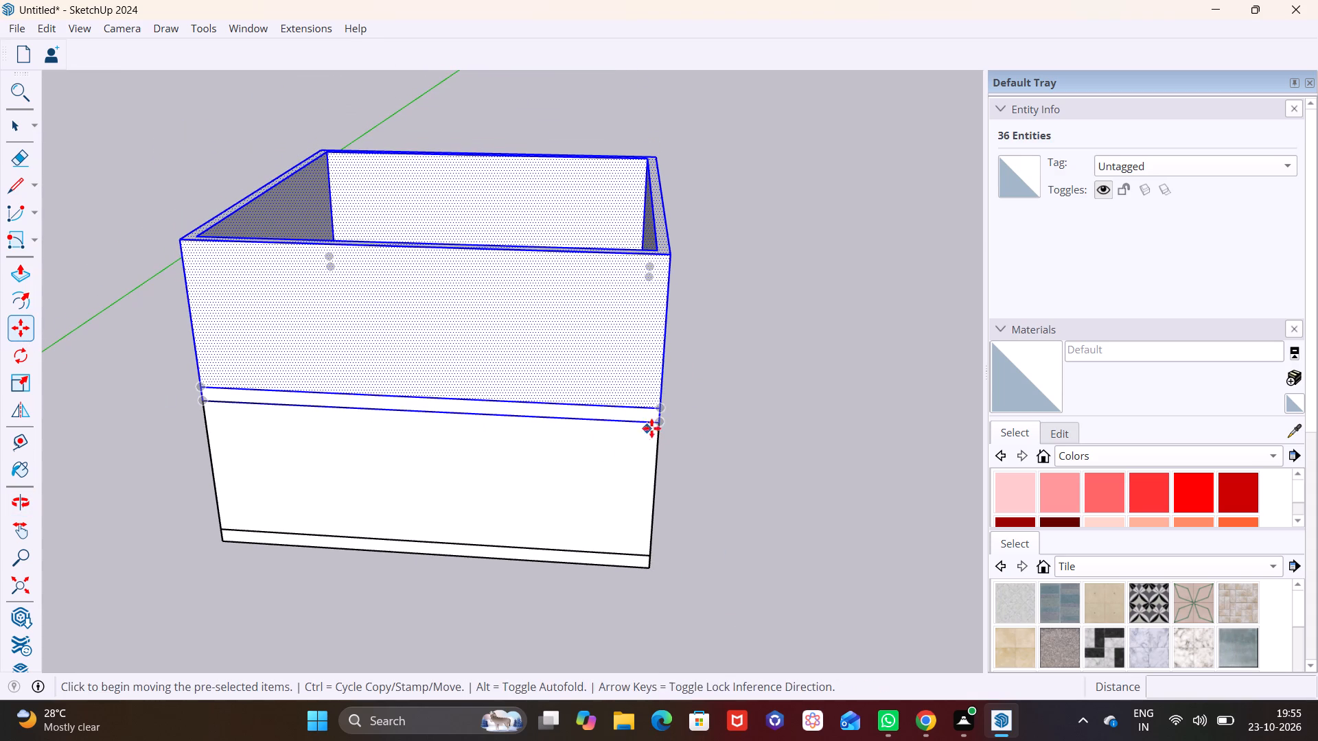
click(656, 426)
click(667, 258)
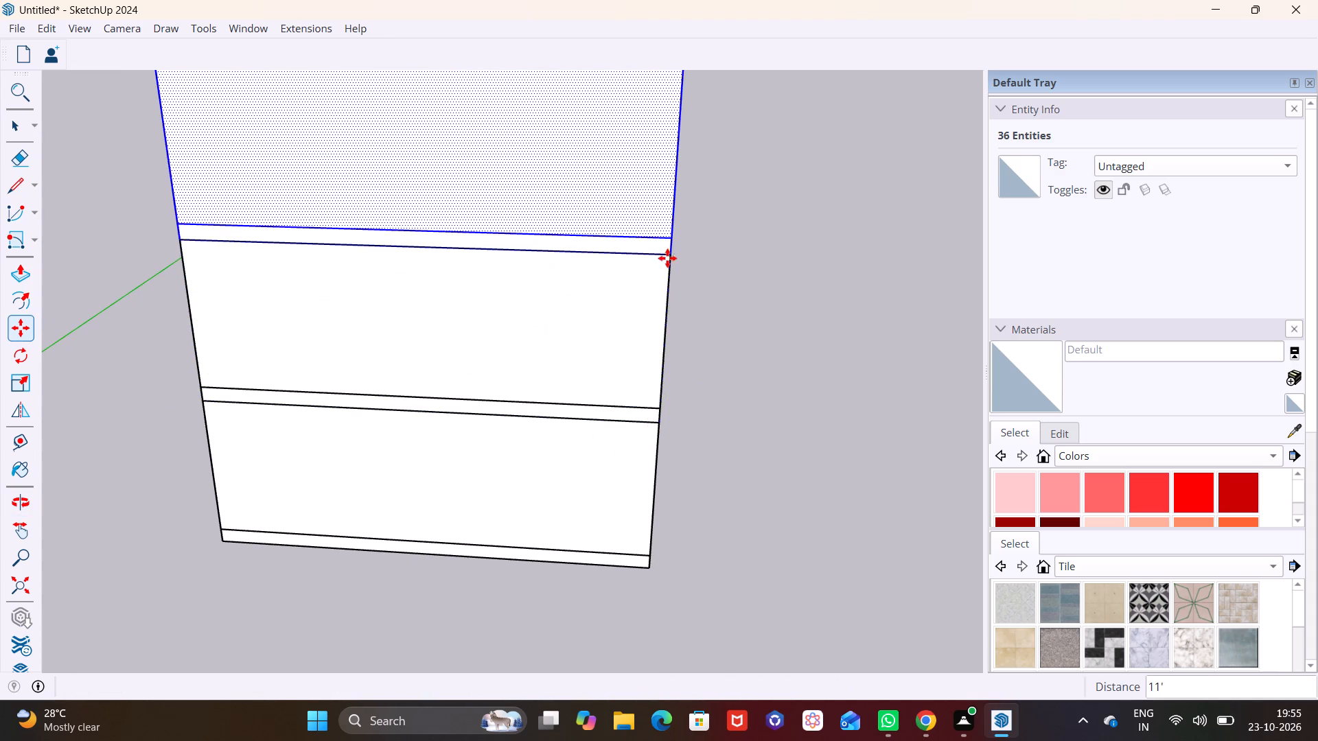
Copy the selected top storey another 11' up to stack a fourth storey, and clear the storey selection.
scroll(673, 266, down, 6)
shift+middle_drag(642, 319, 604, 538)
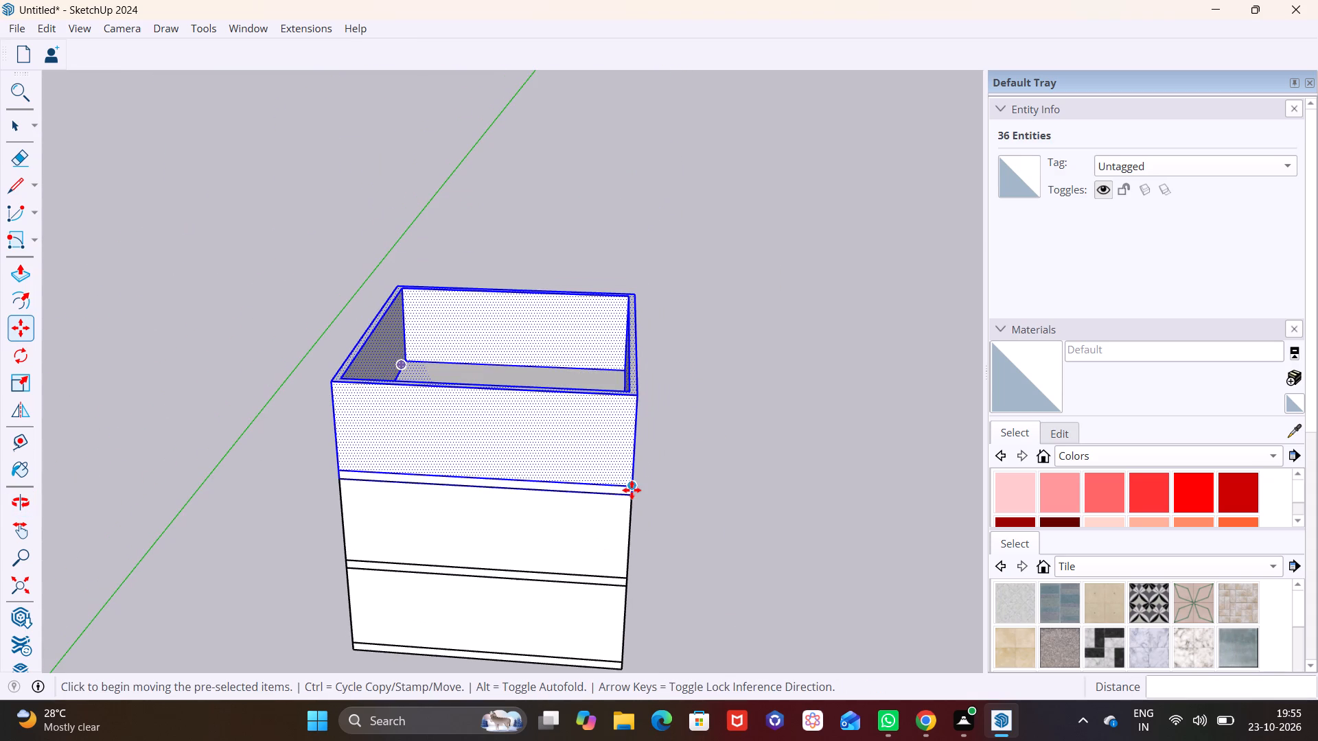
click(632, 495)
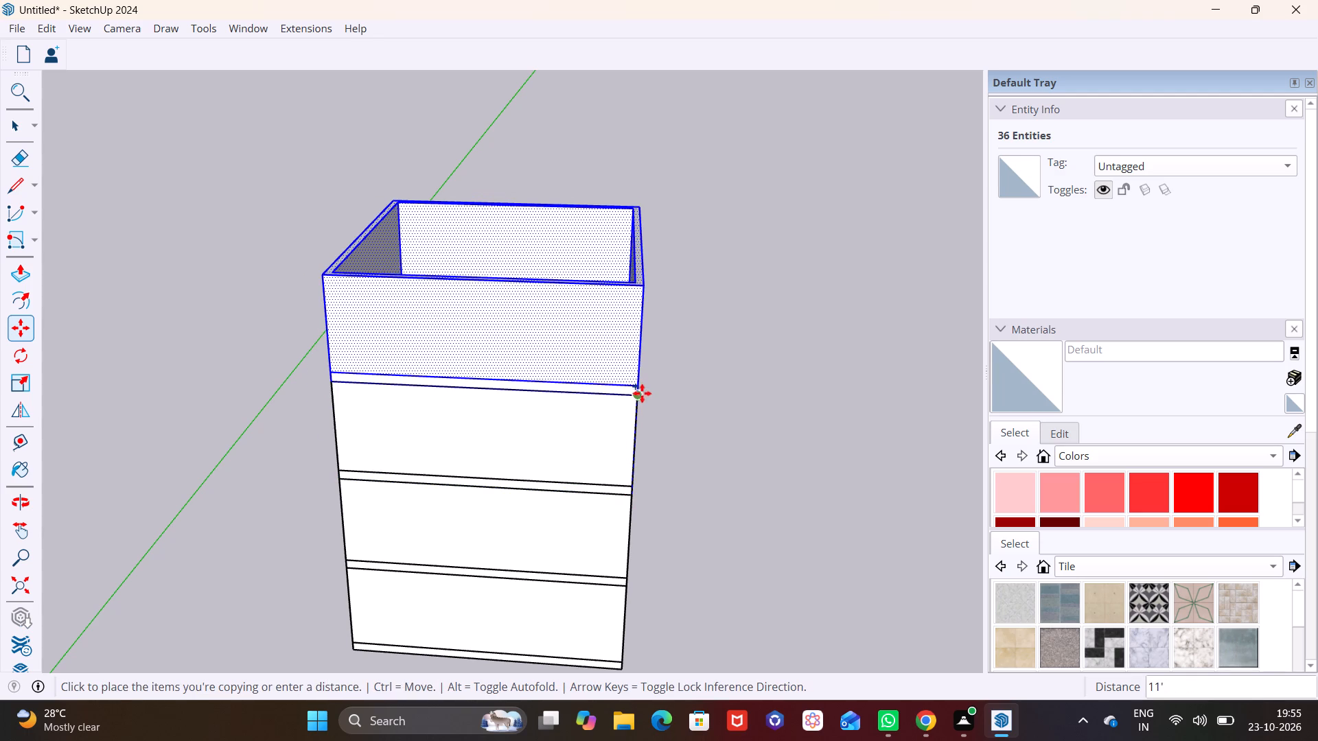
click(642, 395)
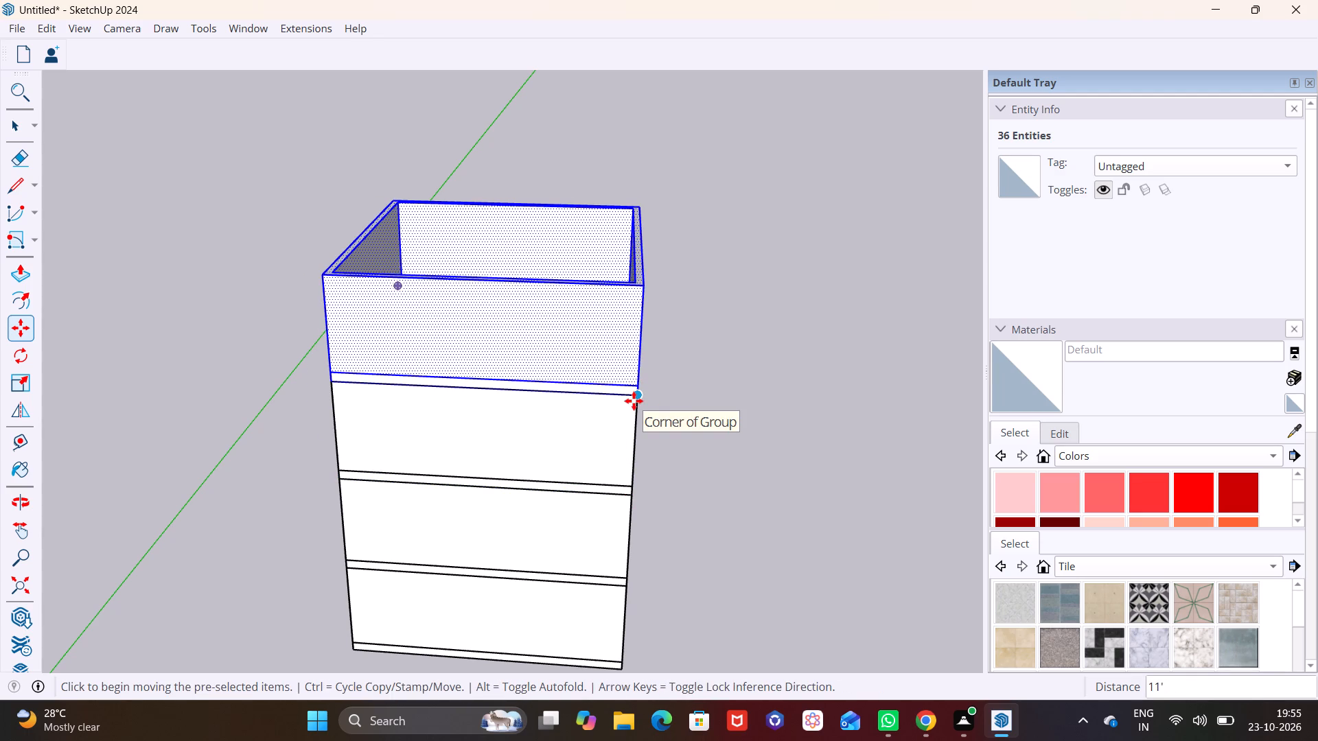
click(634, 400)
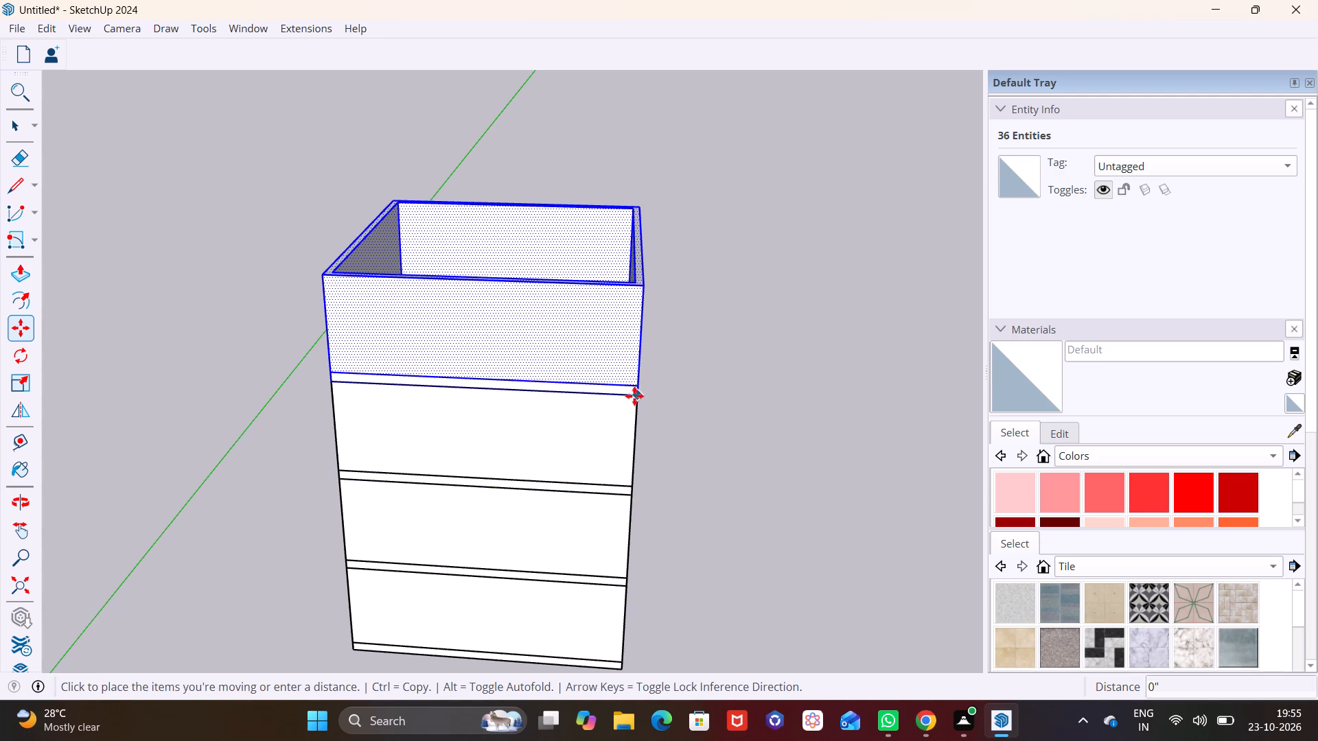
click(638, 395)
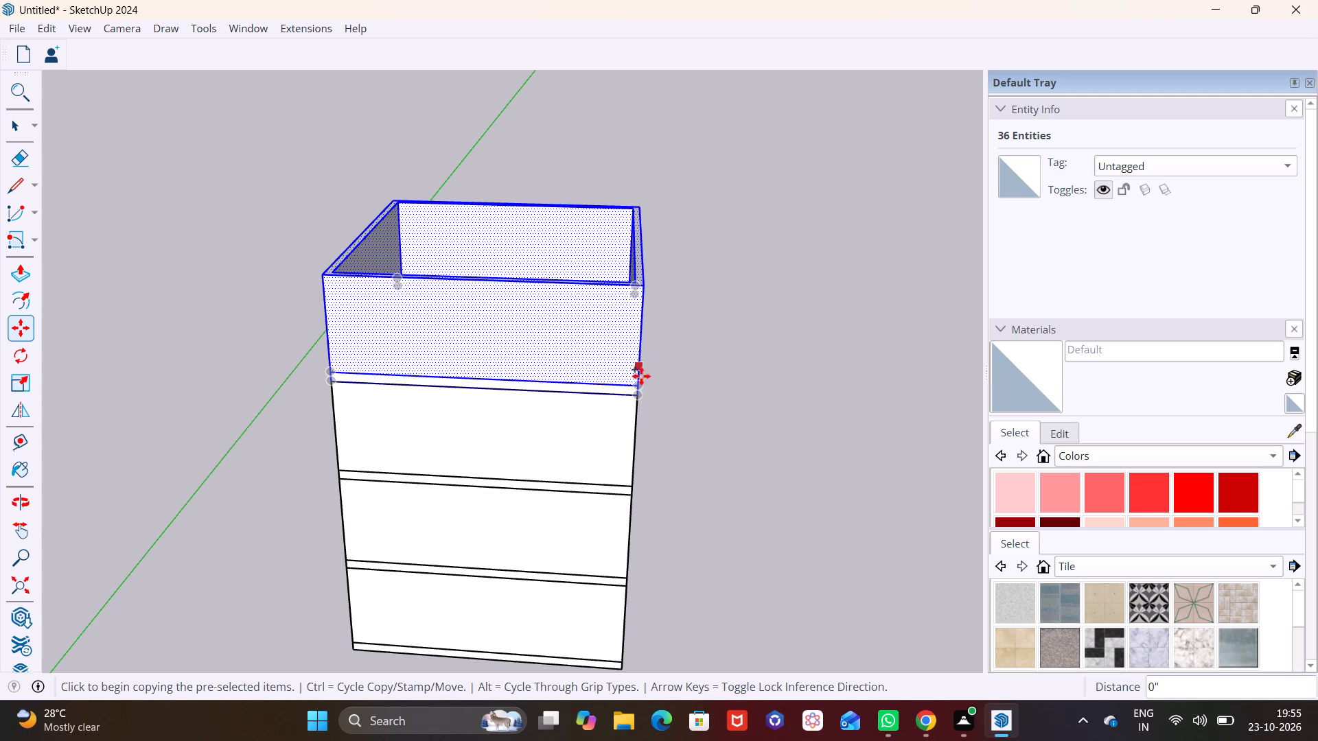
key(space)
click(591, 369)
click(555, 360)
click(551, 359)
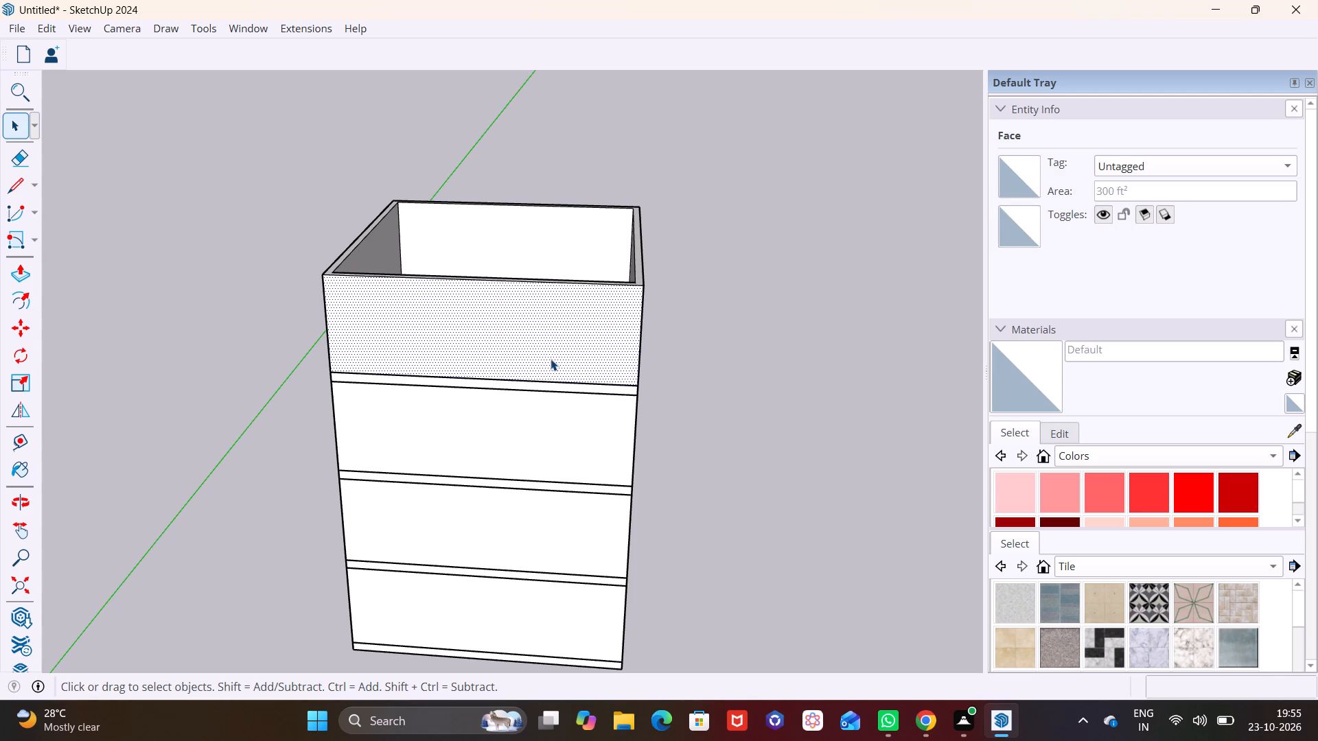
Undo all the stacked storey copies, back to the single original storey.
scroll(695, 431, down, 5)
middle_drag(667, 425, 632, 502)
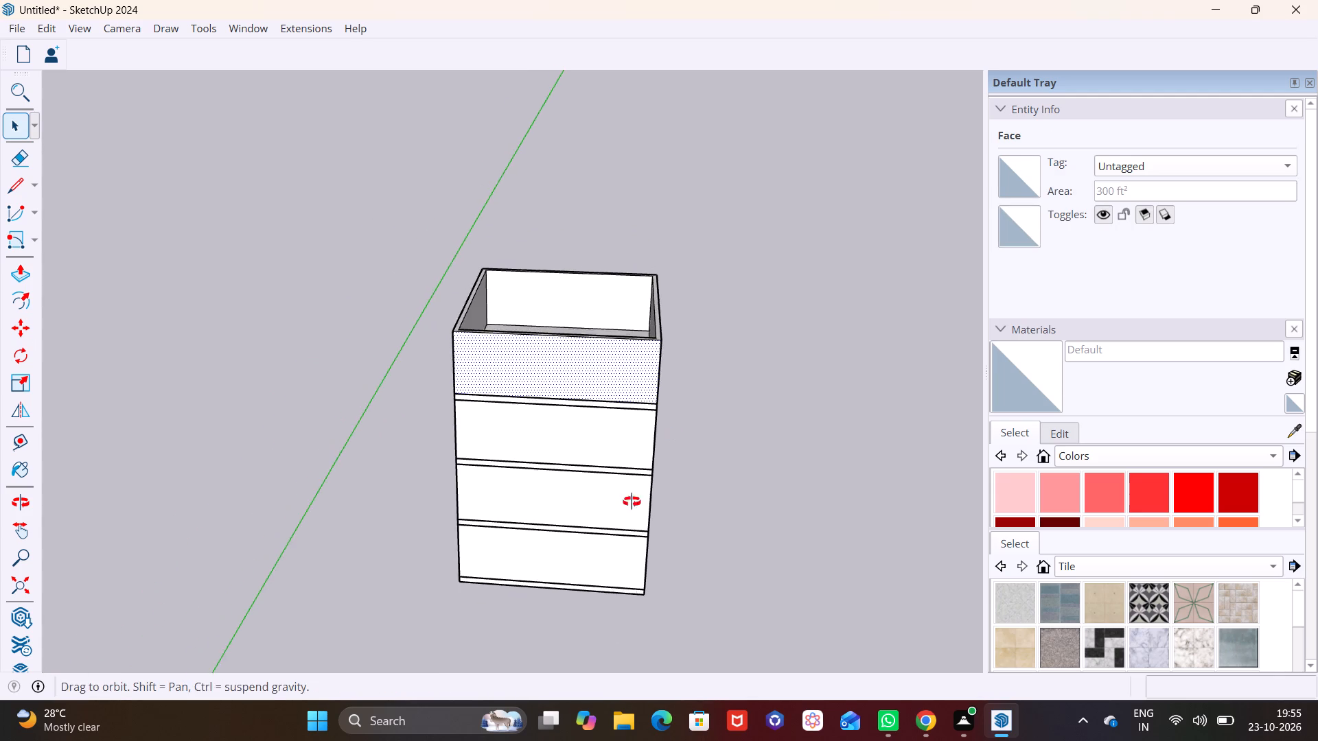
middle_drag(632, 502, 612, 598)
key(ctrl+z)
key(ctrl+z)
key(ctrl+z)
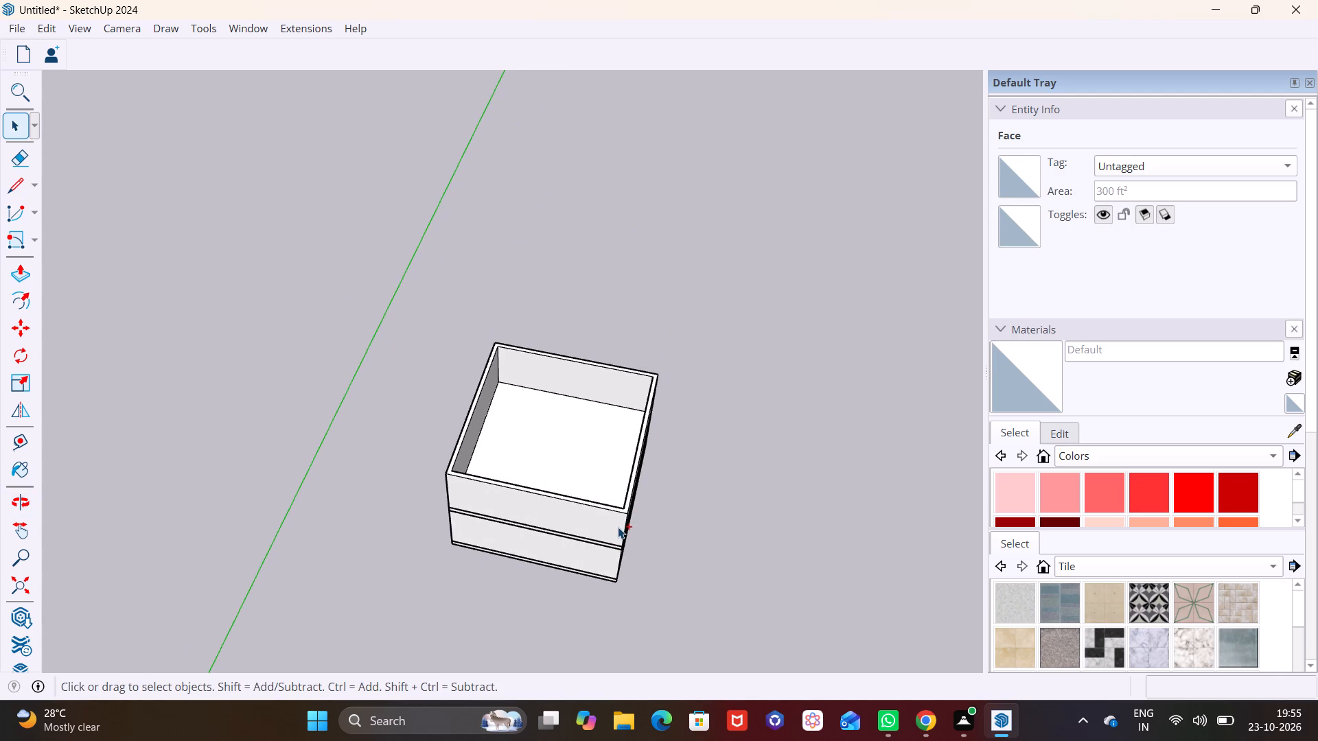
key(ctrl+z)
Select the whole storey, walls and base slab, and copy it 11' up from its bottom corner to the top corner.
middle_drag(601, 526, 651, 585)
drag(430, 331, 632, 581)
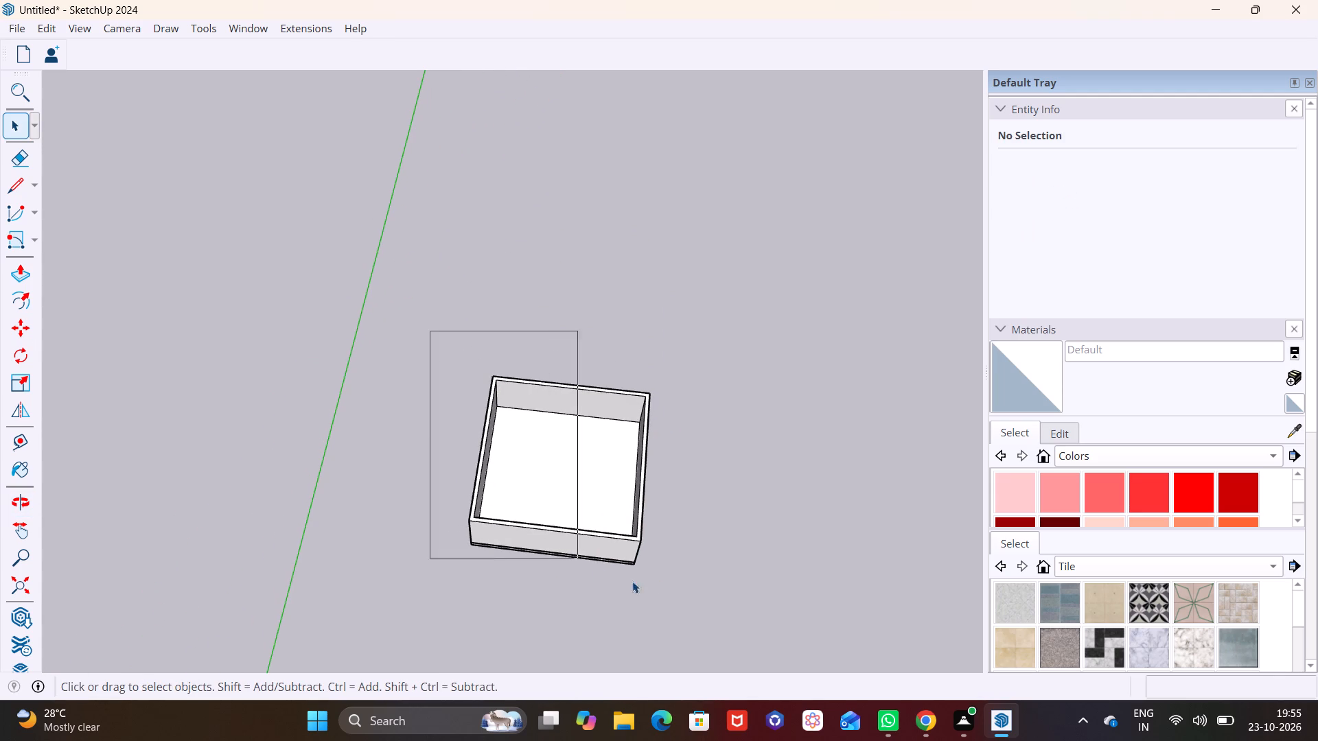
drag(632, 581, 706, 613)
middle_drag(661, 583, 600, 327)
scroll(592, 435, up, 7)
middle_drag(665, 530, 670, 526)
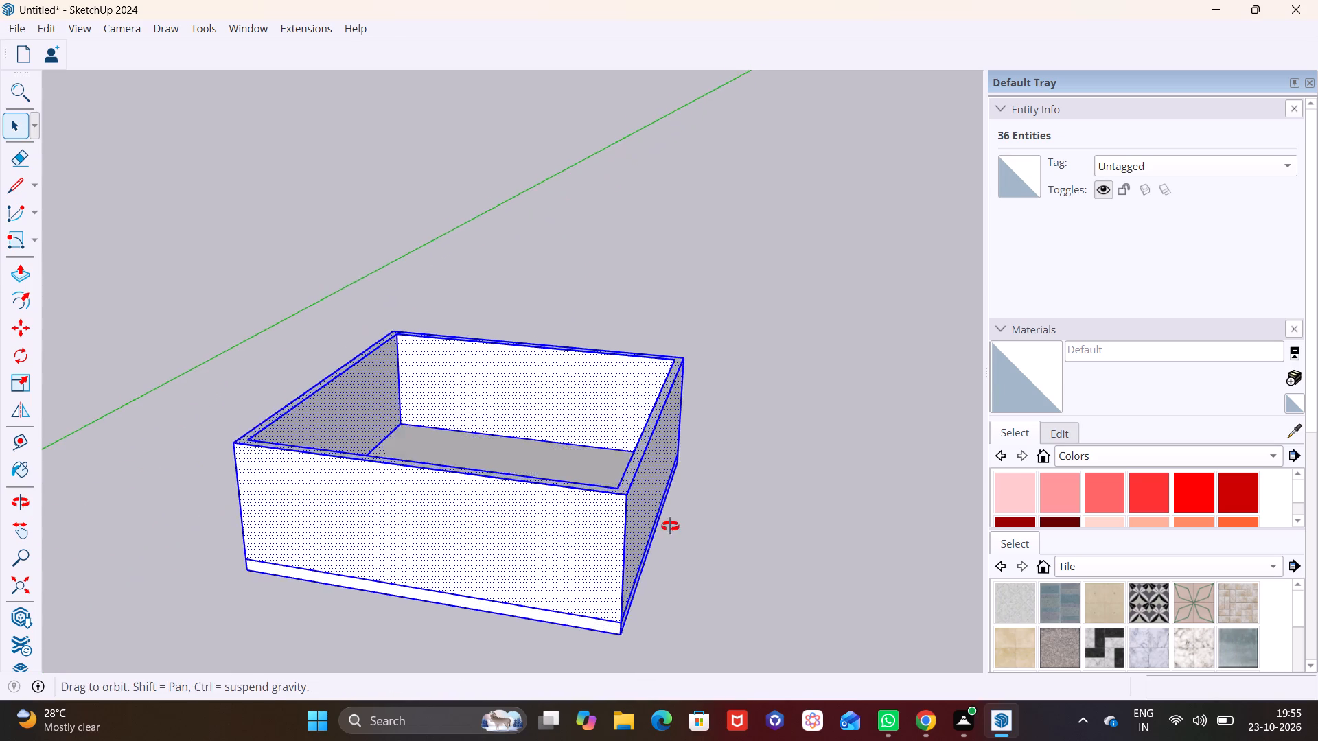
middle_drag(670, 526, 737, 525)
key(m)
click(677, 617)
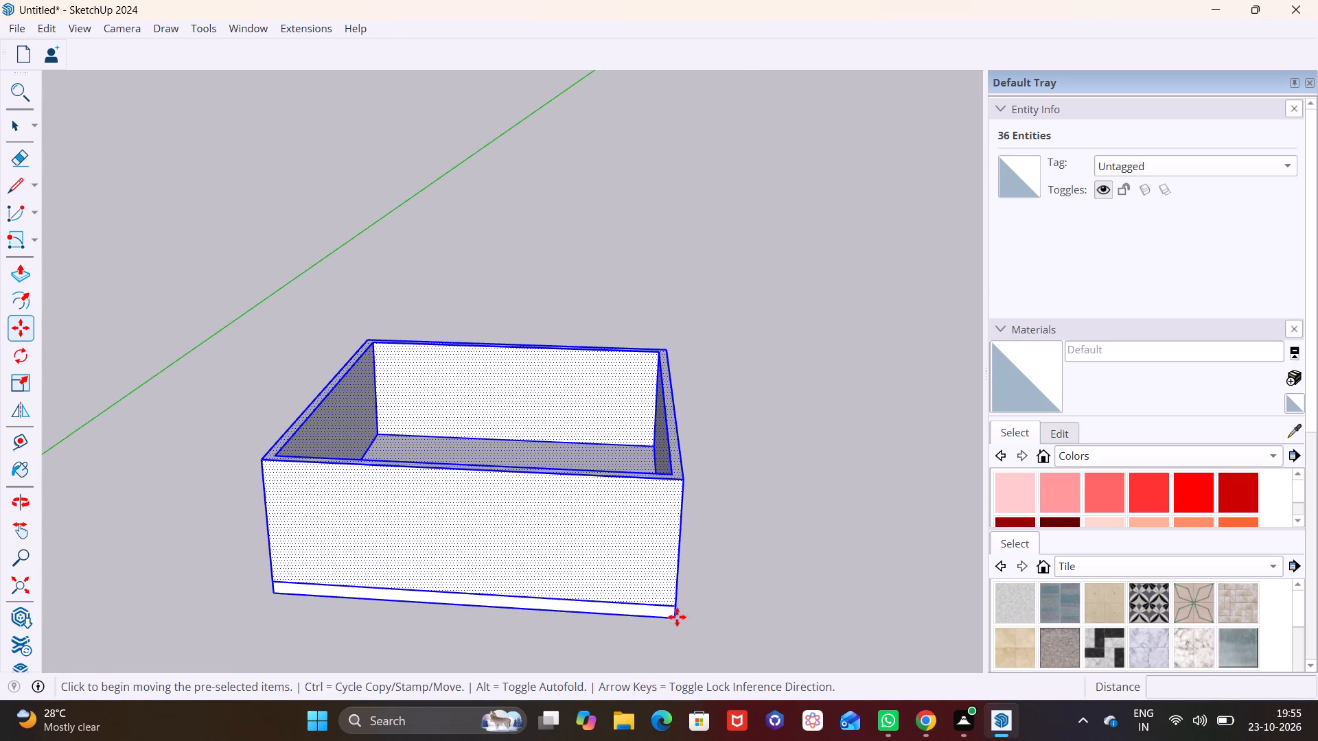
click(684, 477)
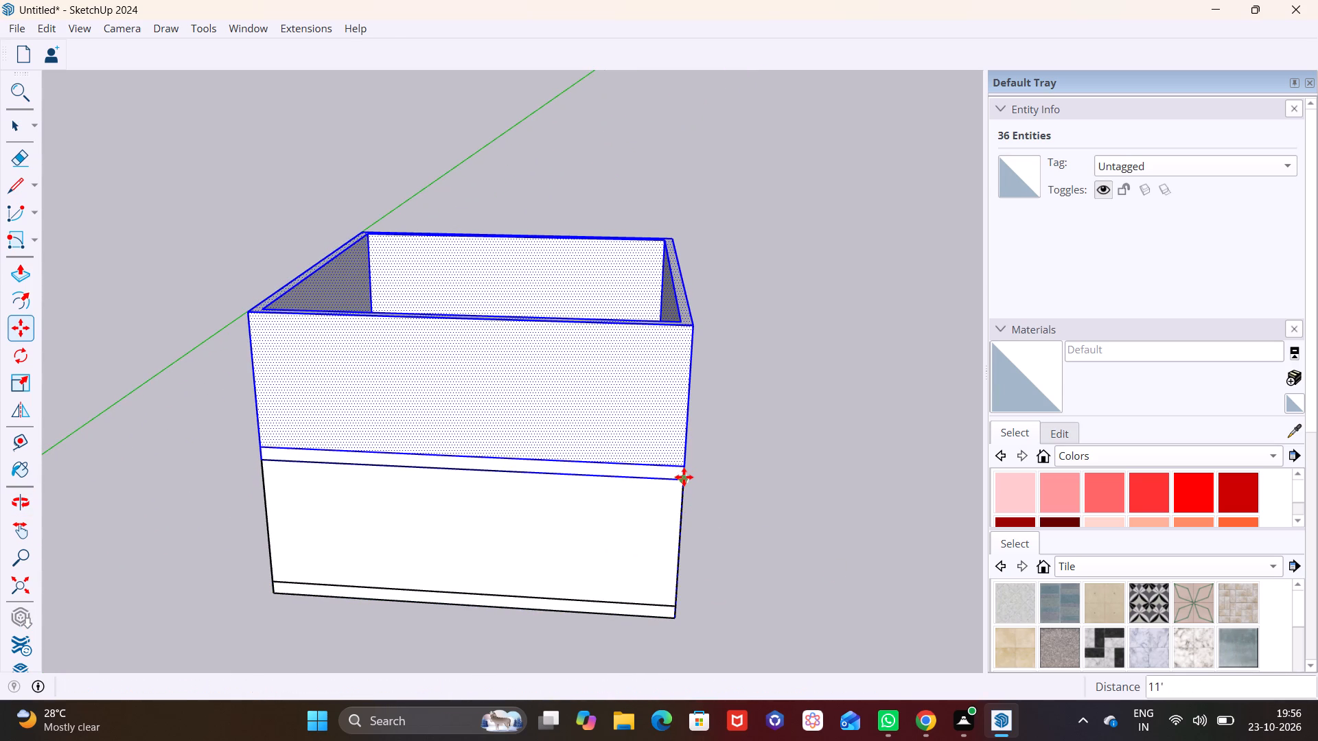
Copy the selected second storey another 11' up to stack a third storey on top.
click(684, 477)
click(692, 323)
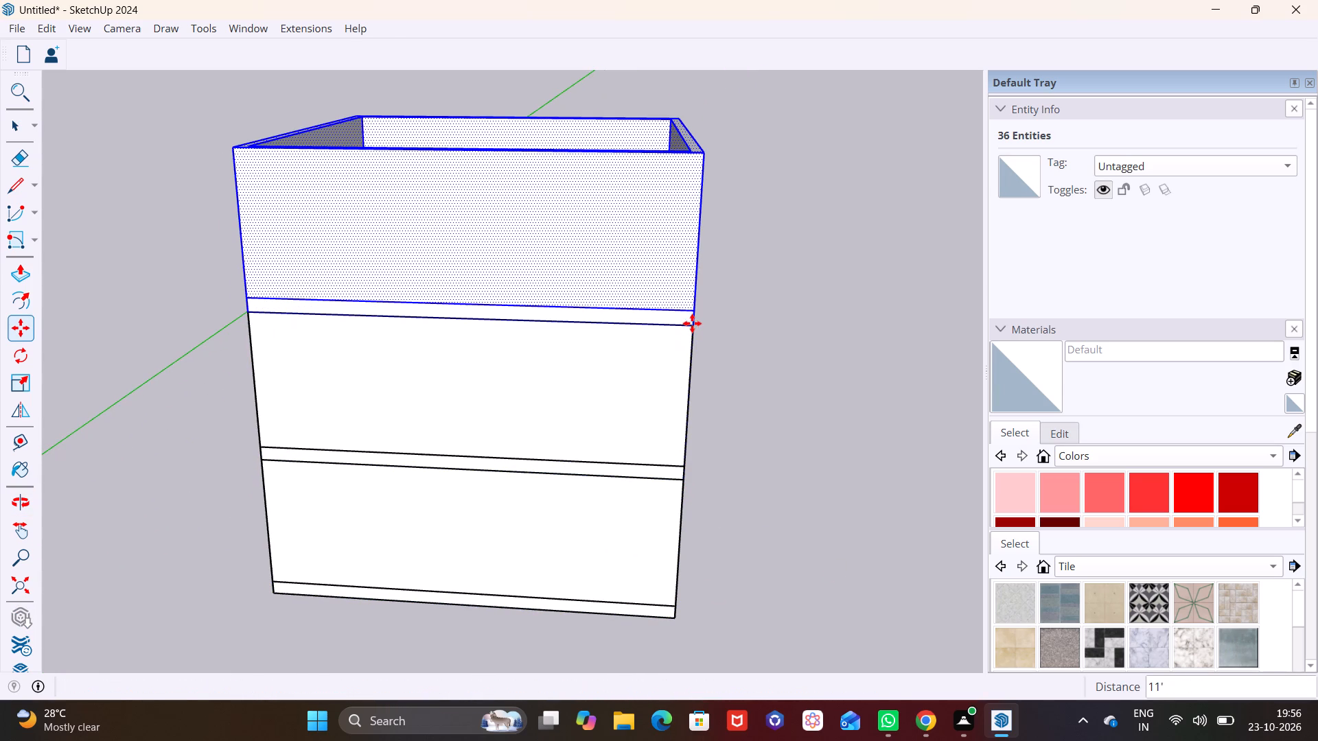
Copy the selected third storey 11' up from its bottom corner to stack a fourth storey.
click(692, 323)
click(695, 325)
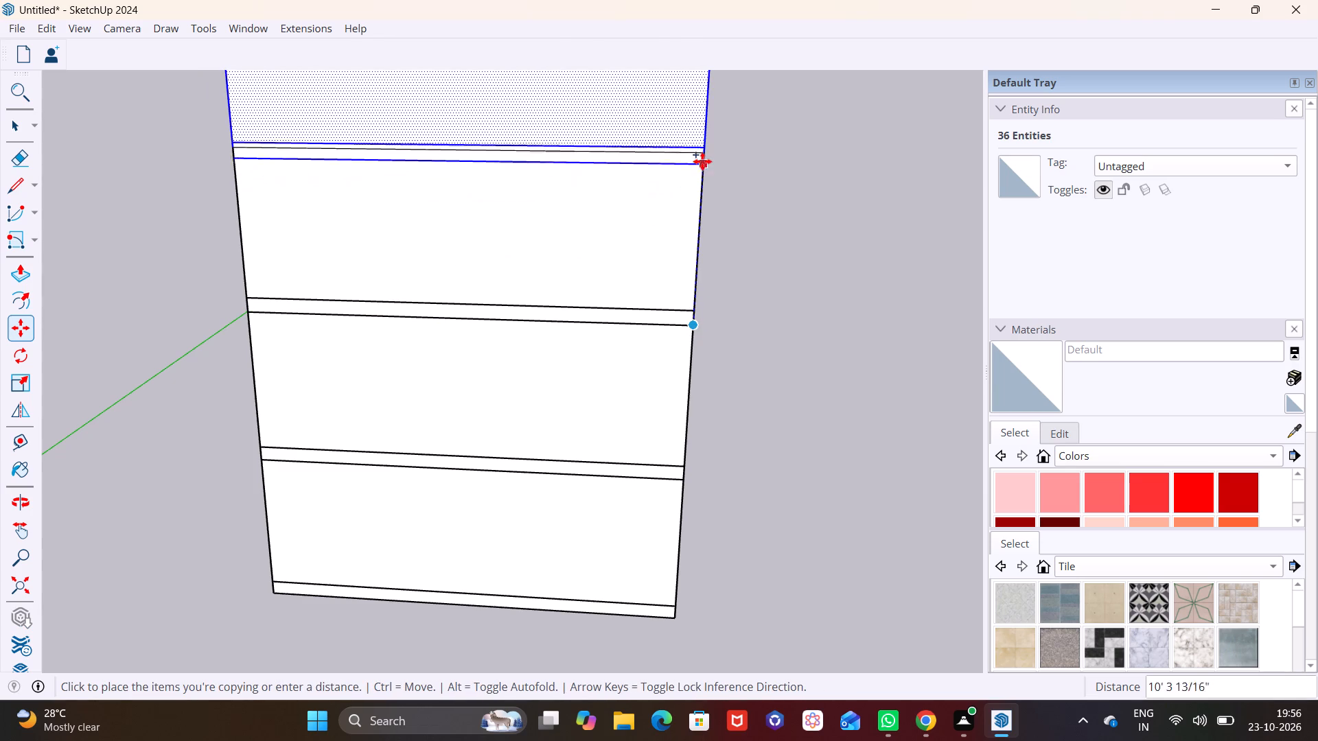
click(703, 160)
Copy the selected top storey another 11' up to stack a fifth storey, and clear the selection.
scroll(732, 264, down, 4)
shift+middle_drag(719, 255, 725, 310)
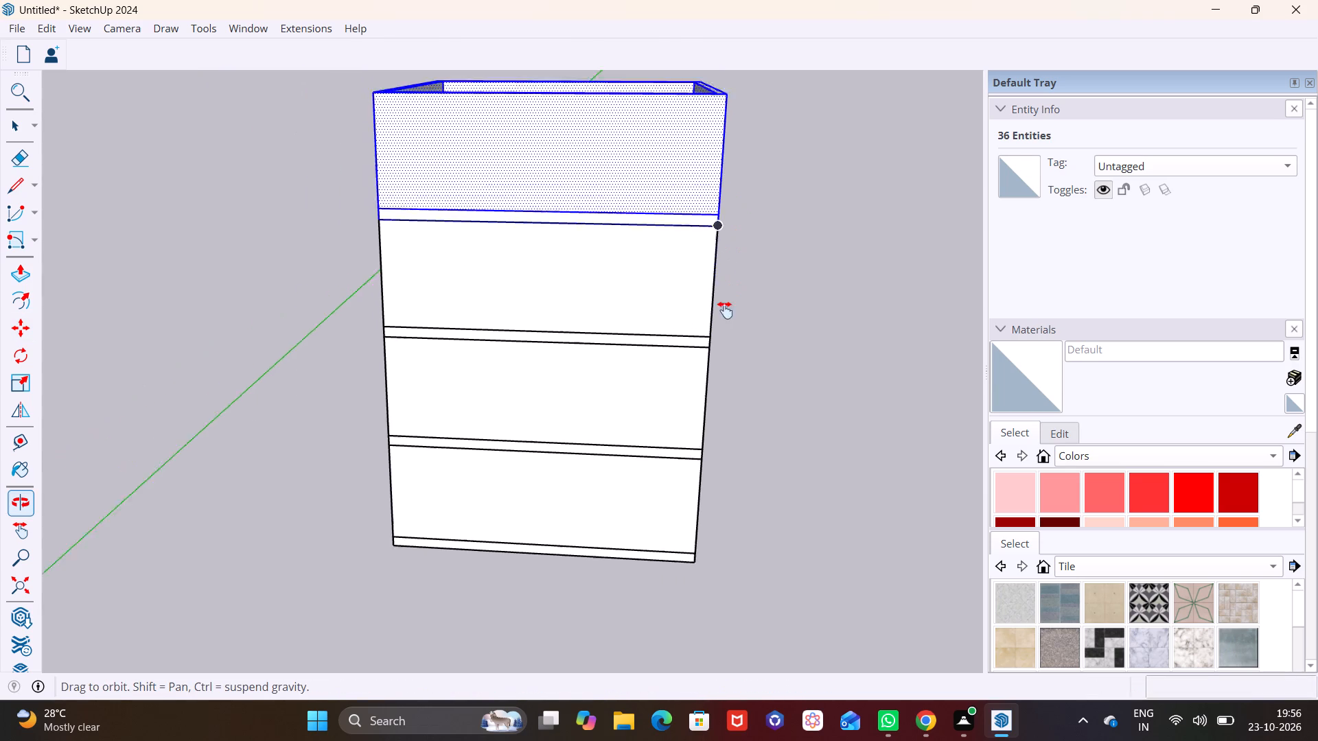
shift+middle_drag(725, 310, 679, 539)
click(676, 449)
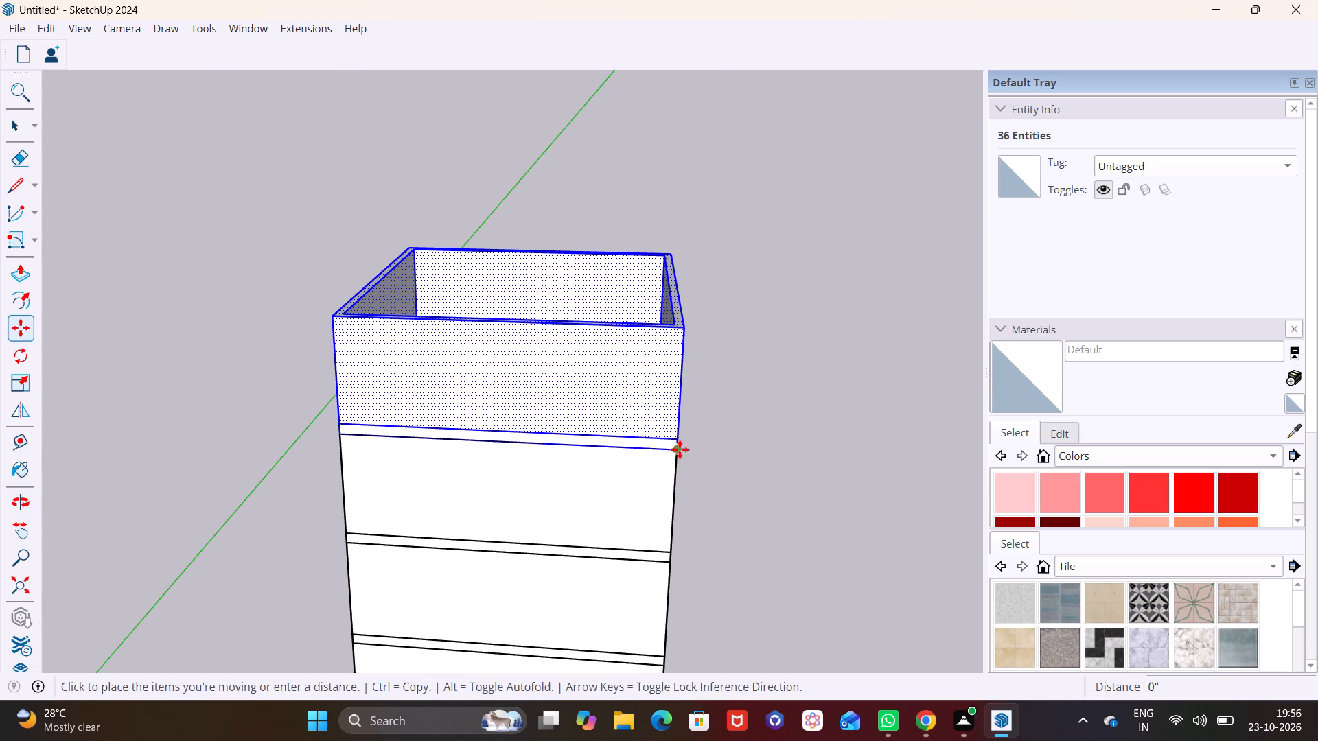
click(681, 324)
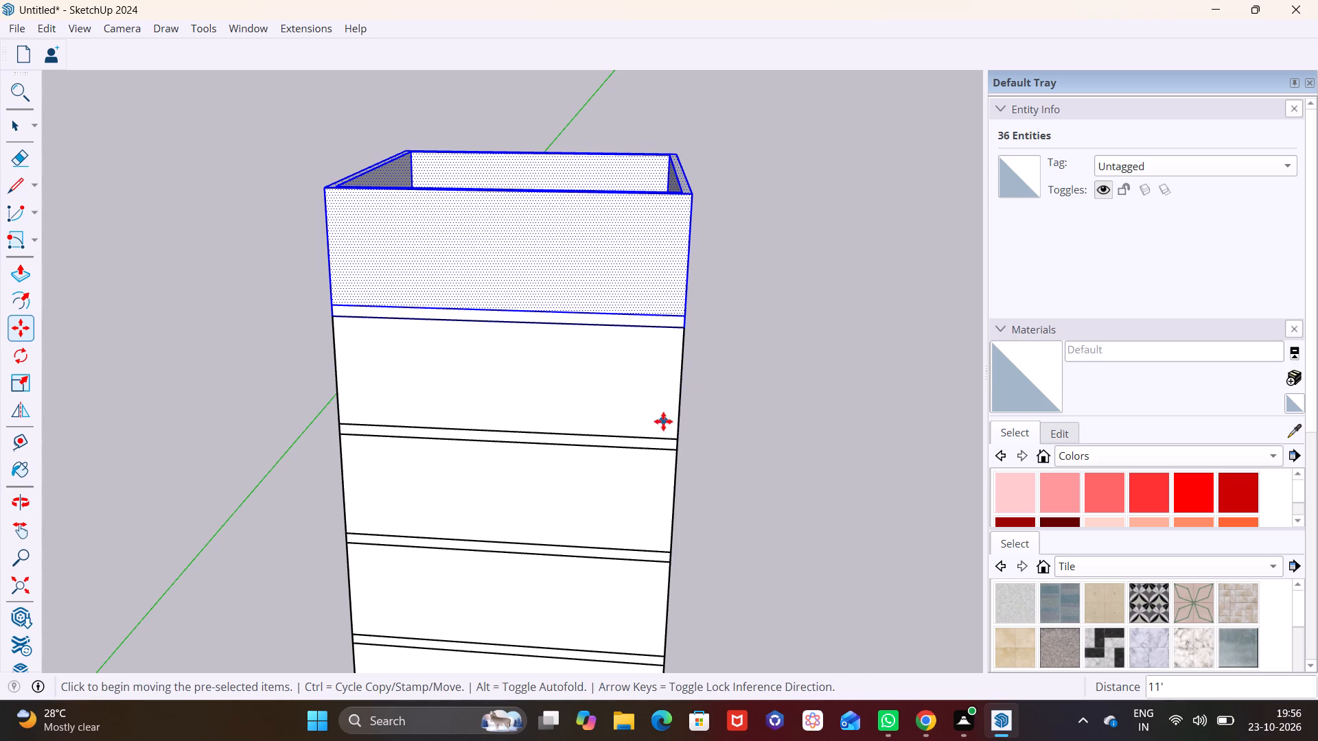
scroll(662, 434, down, 4)
shift+middle_drag(661, 488, 657, 309)
shift+drag(660, 317, 634, 427)
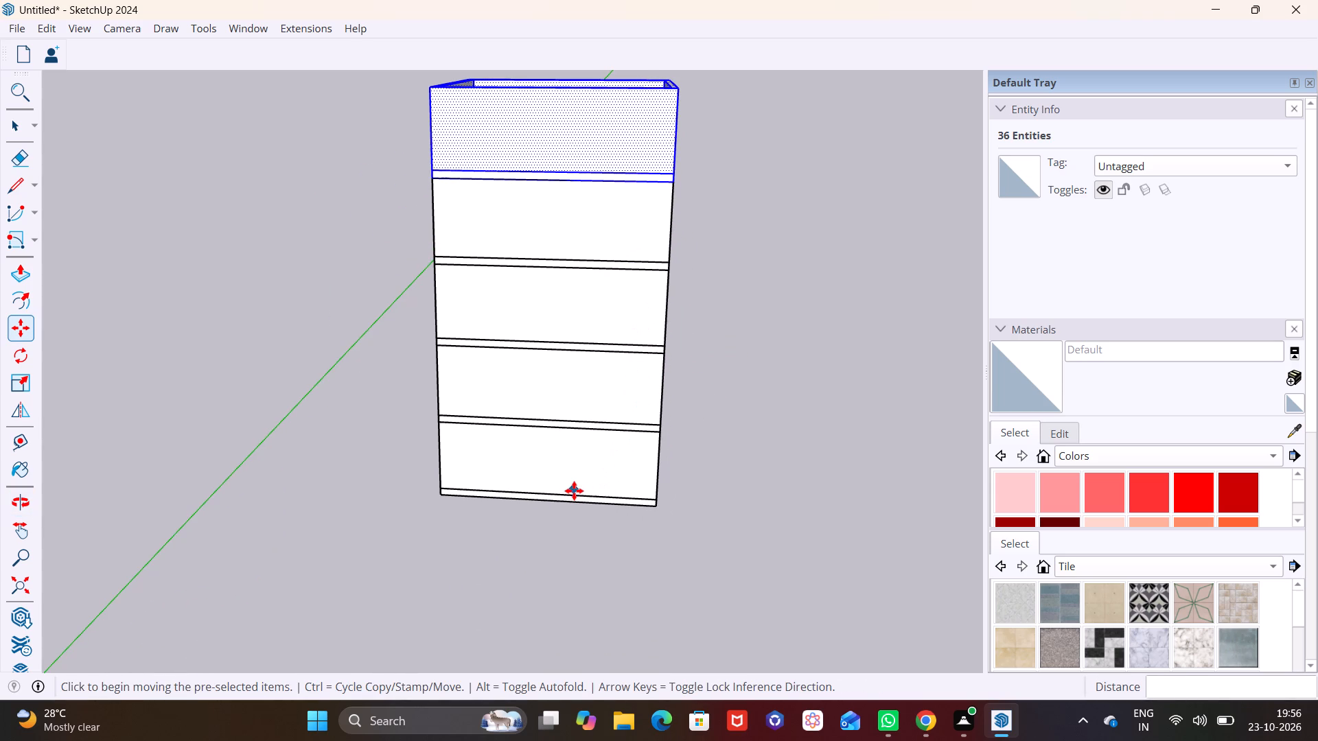
click(576, 491)
scroll(578, 491, down, 1)
click(578, 491)
scroll(579, 491, down, 2)
shift+middle_drag(594, 448, 616, 525)
key(space)
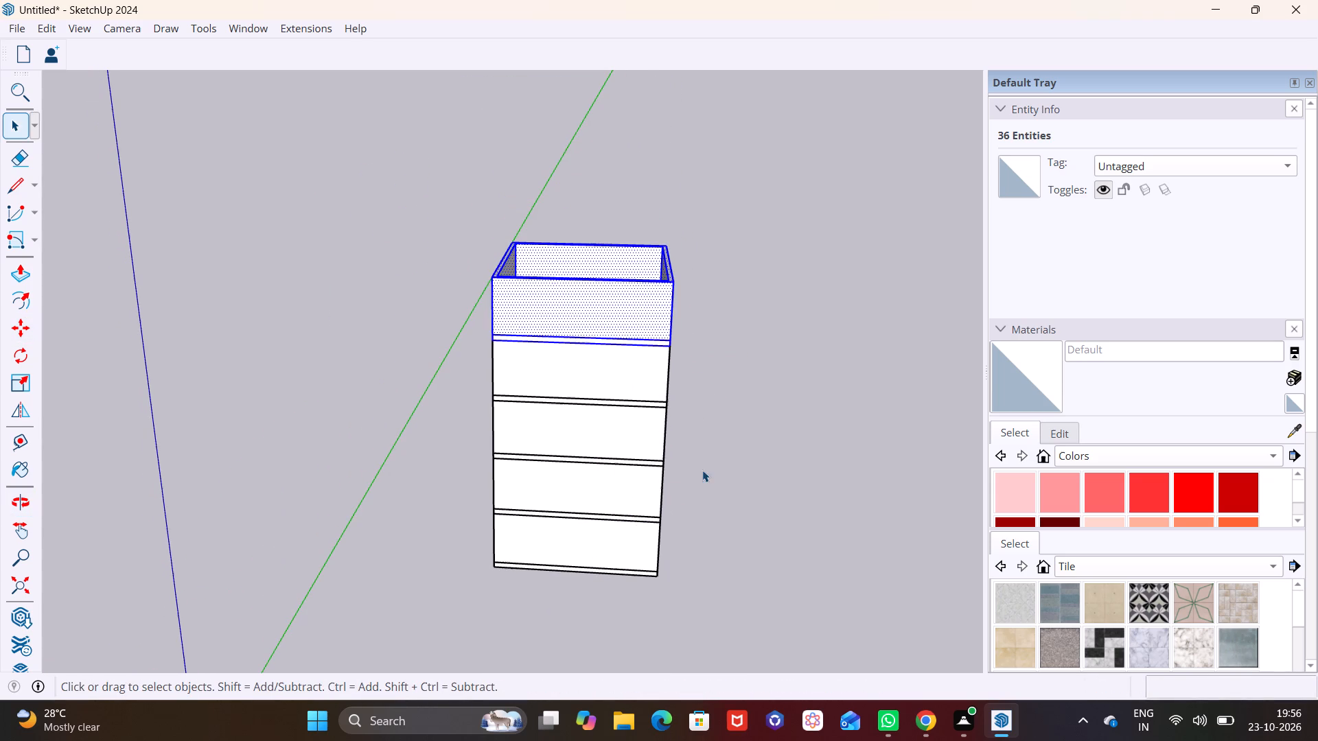
click(704, 469)
Draw a vertical rotated rectangle, 30' long and 1' high, standing along the far outer top edge of the fifth storey's walls.
middle_drag(581, 399, 607, 604)
scroll(536, 328, down, 2)
middle_drag(536, 328, 524, 493)
scroll(547, 456, up, 6)
shift+middle_drag(564, 466, 555, 329)
middle_drag(529, 434, 551, 576)
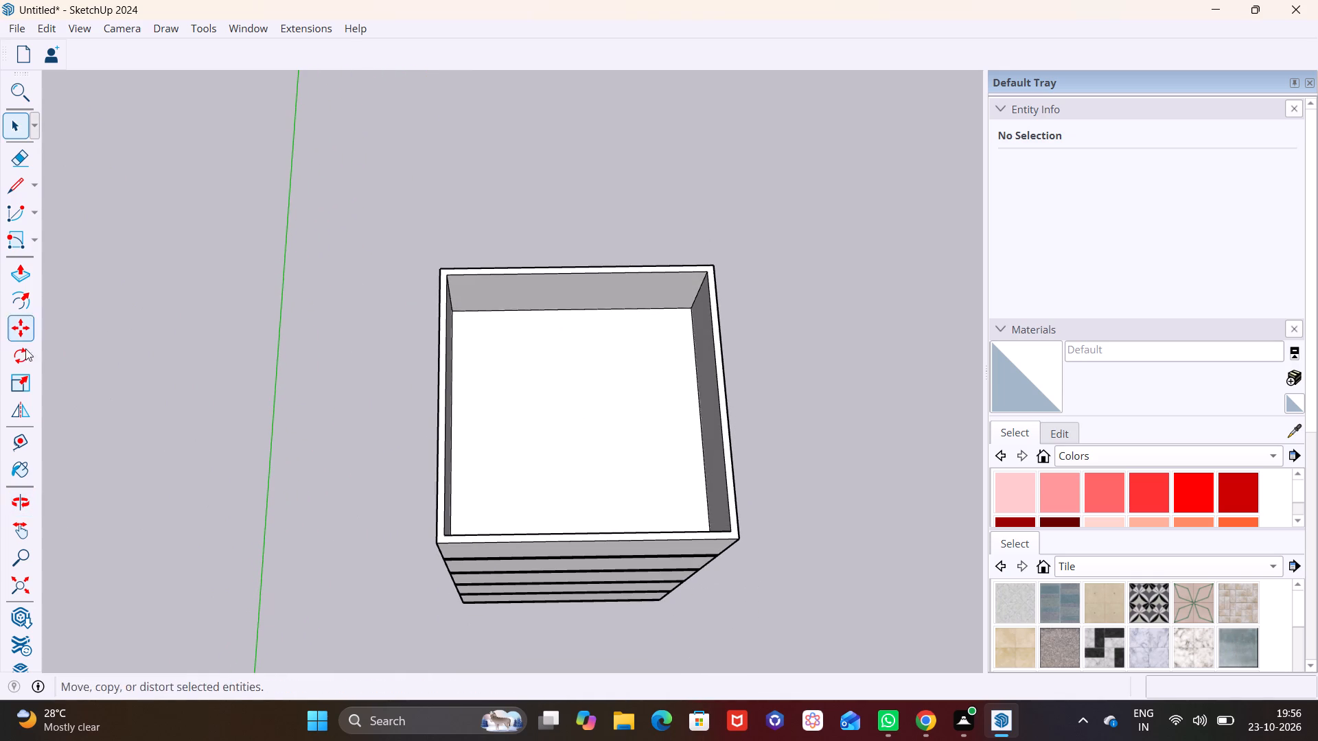
click(38, 237)
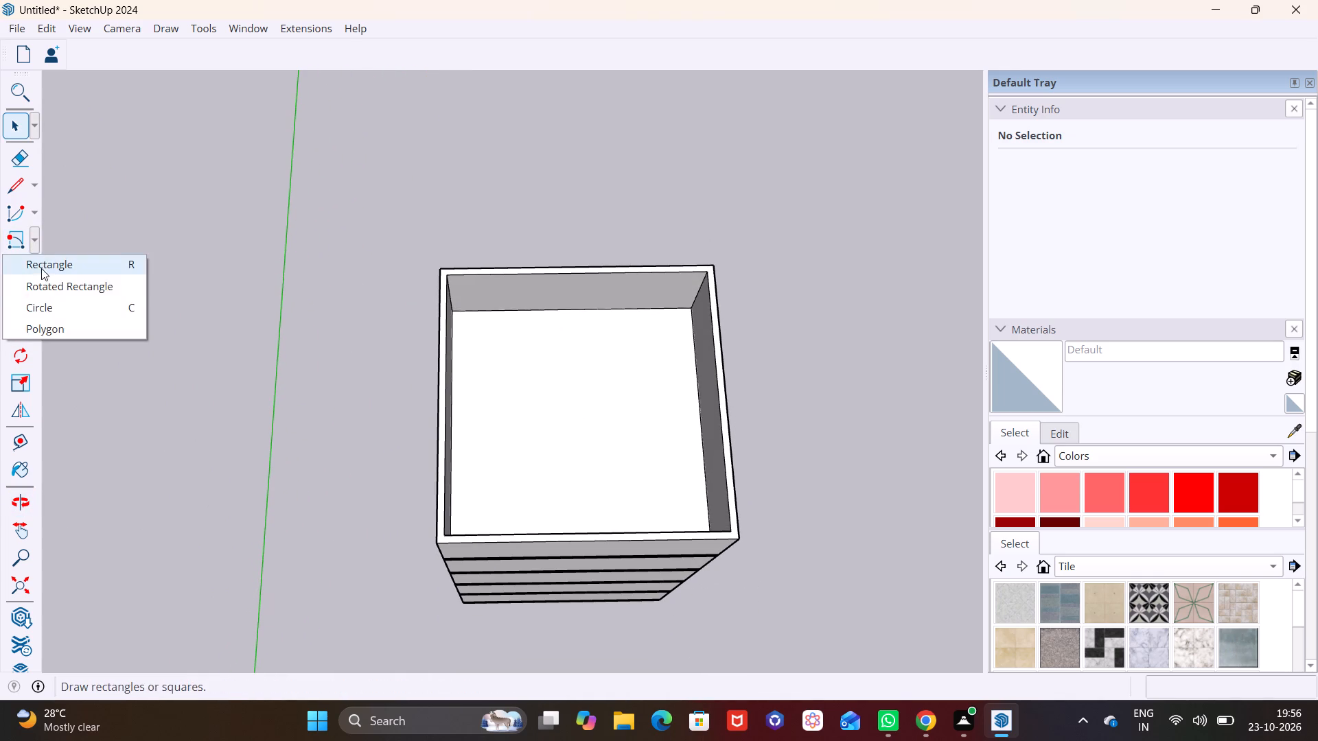
click(44, 284)
click(441, 267)
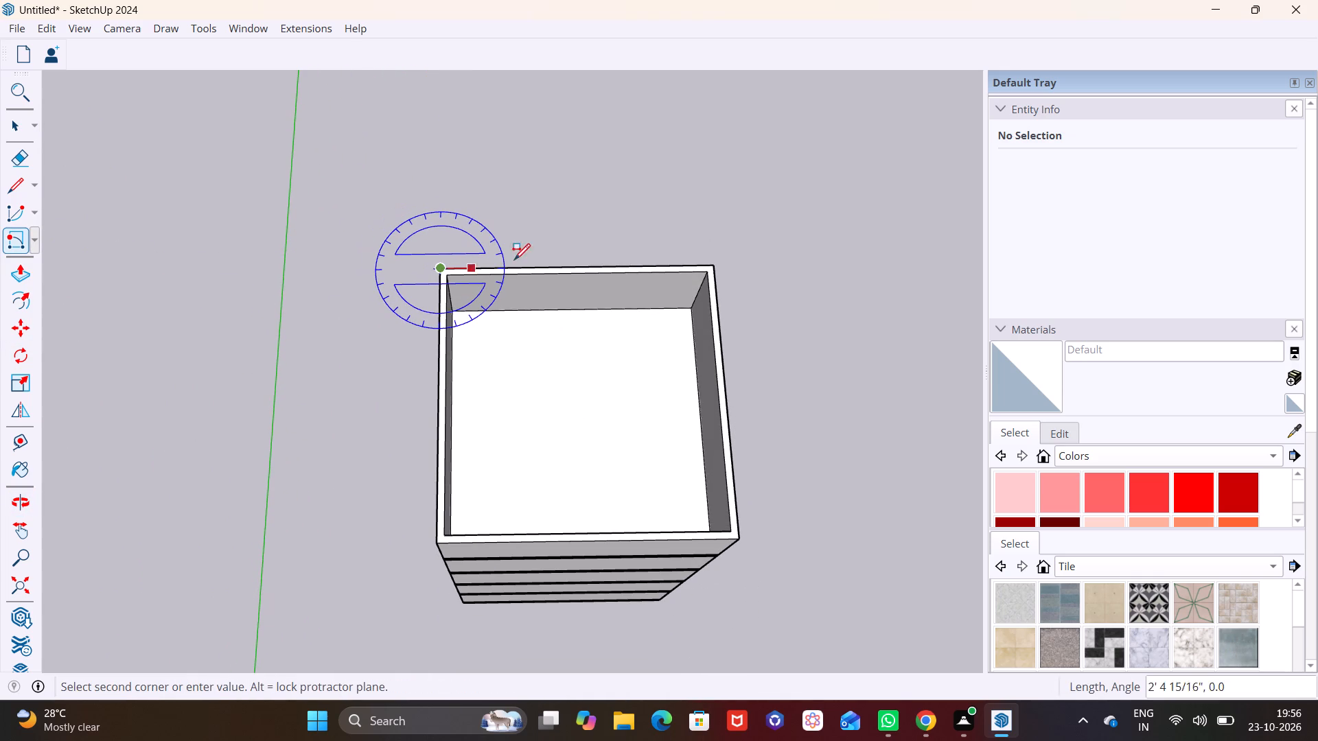
click(708, 266)
middle_drag(673, 352, 719, 146)
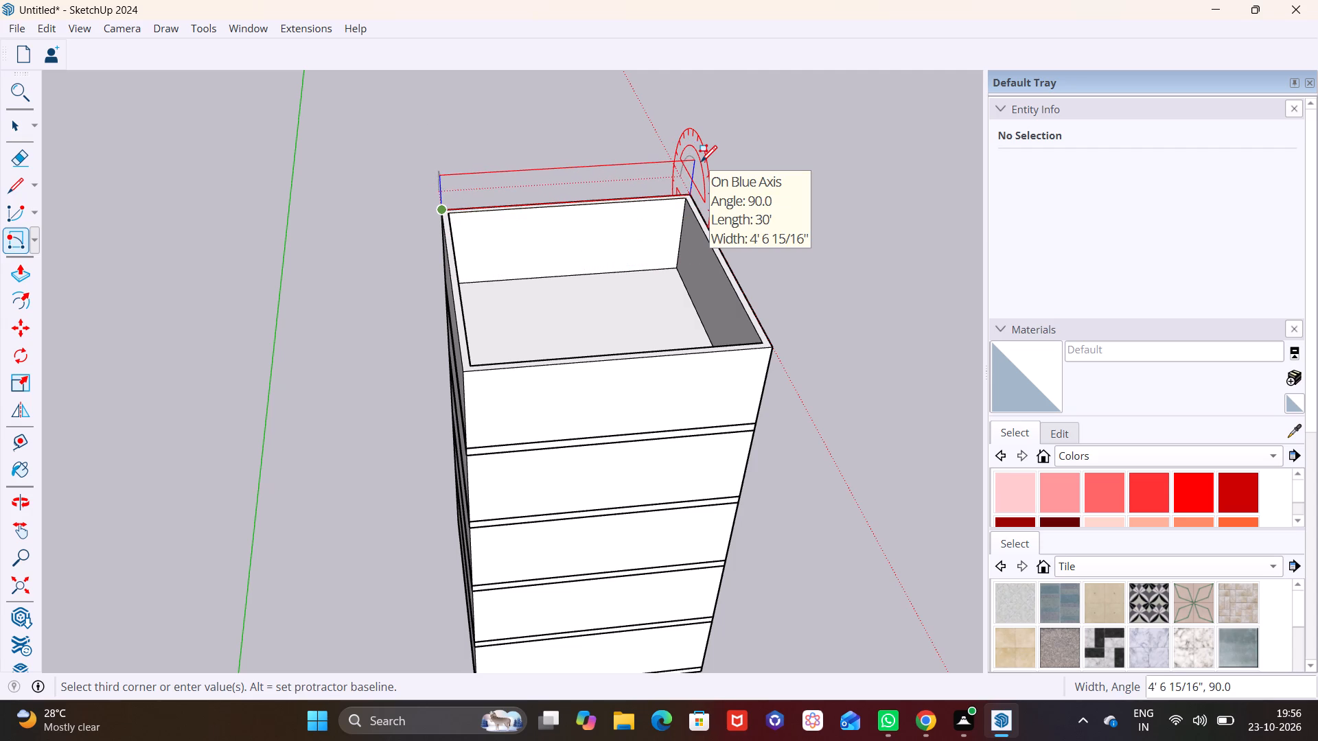
text(1')
key(Return)
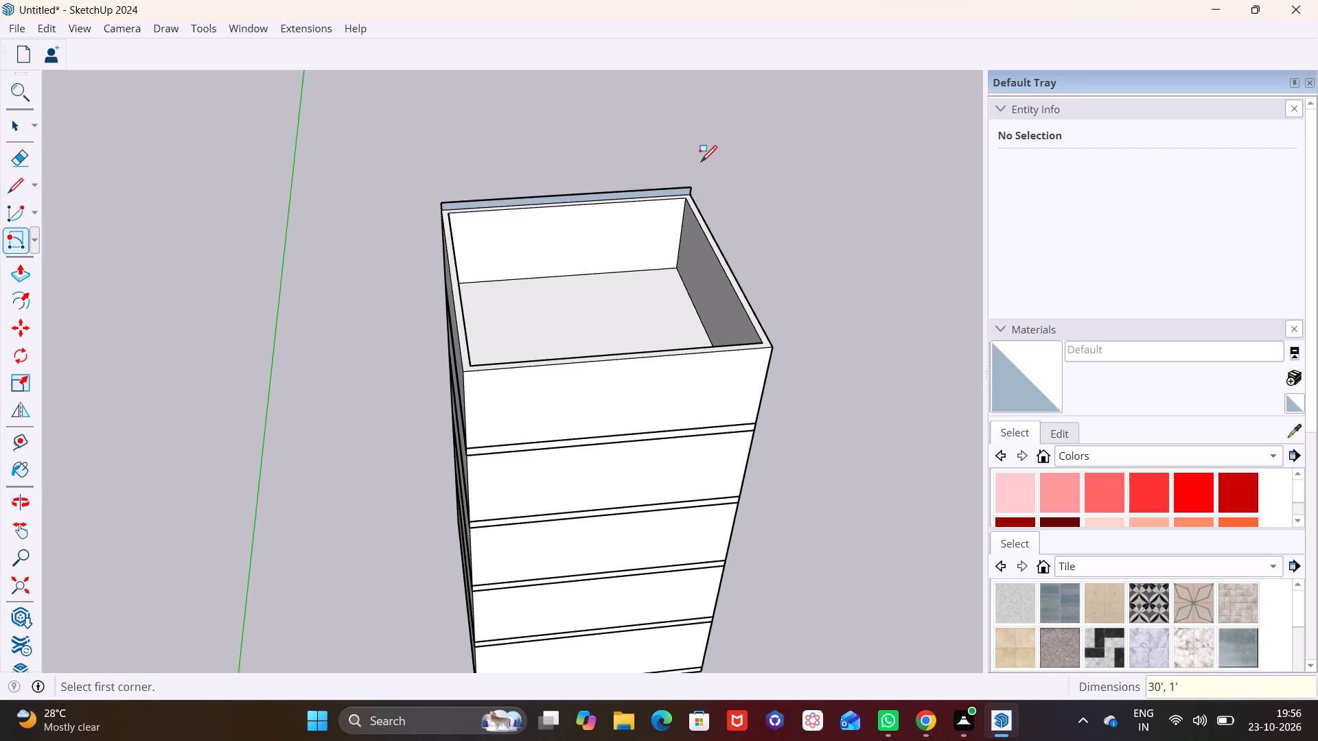
Make the 30' by 1' rectangle, face and edges, a group.
key(space)
scroll(683, 172, up, 8)
double_click(586, 204)
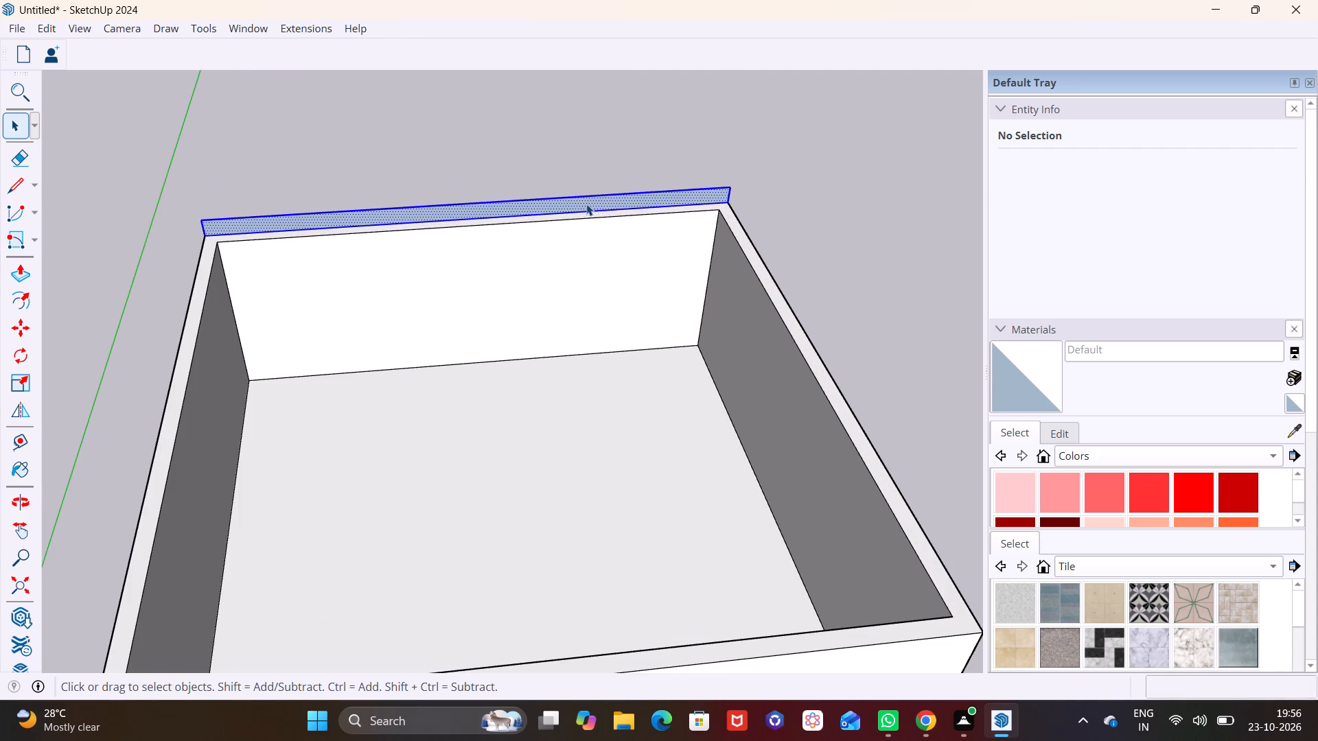
right_click(586, 203)
click(660, 366)
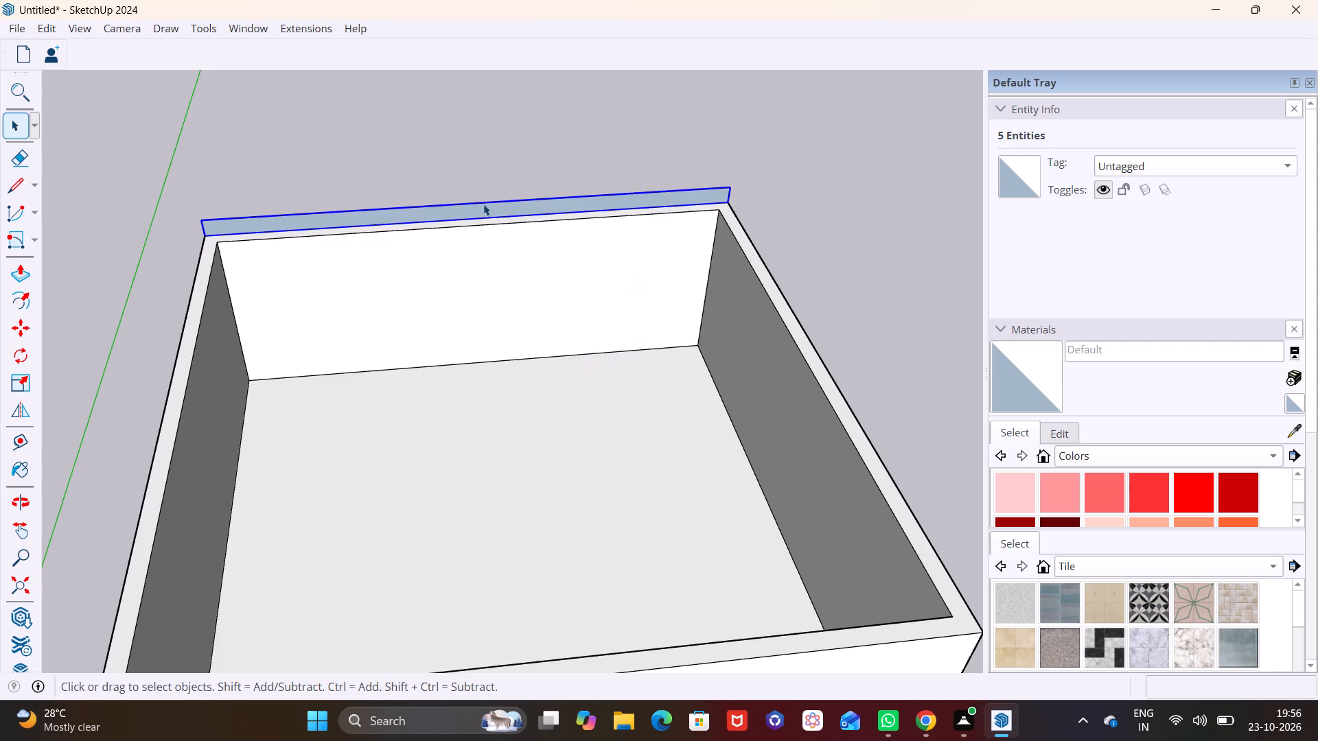
Inside the strip's group, push/pull its face 30' across the walls to form the roof slab, and close the group.
triple_click(483, 207)
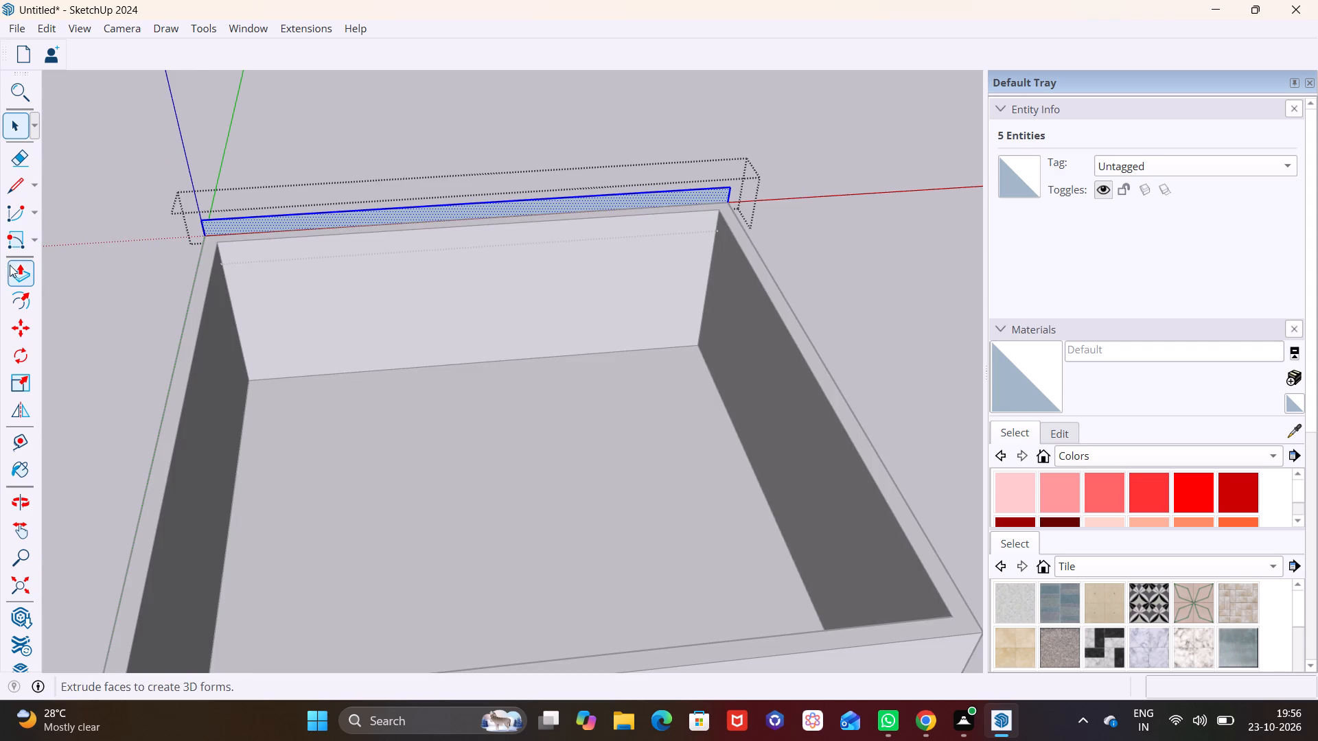
click(14, 266)
click(341, 213)
scroll(343, 285, down, 5)
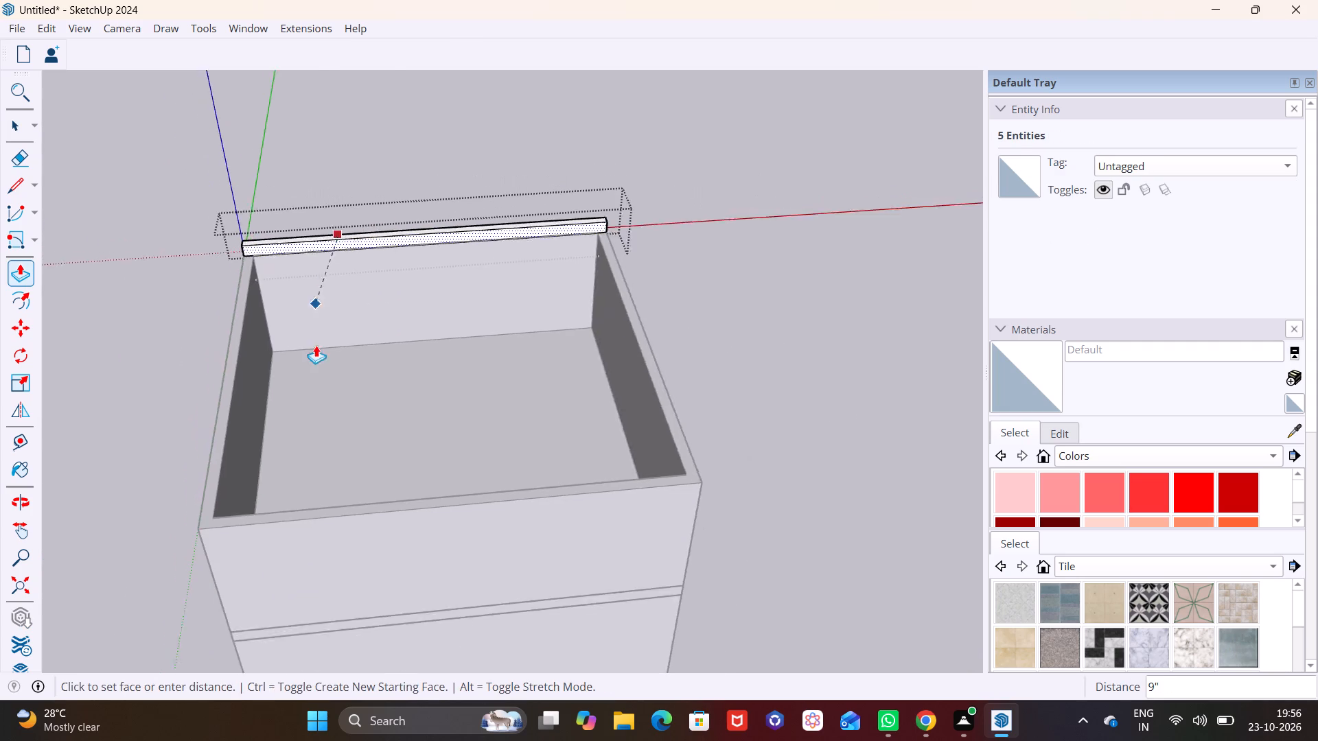
scroll(316, 345, down, 1)
click(238, 519)
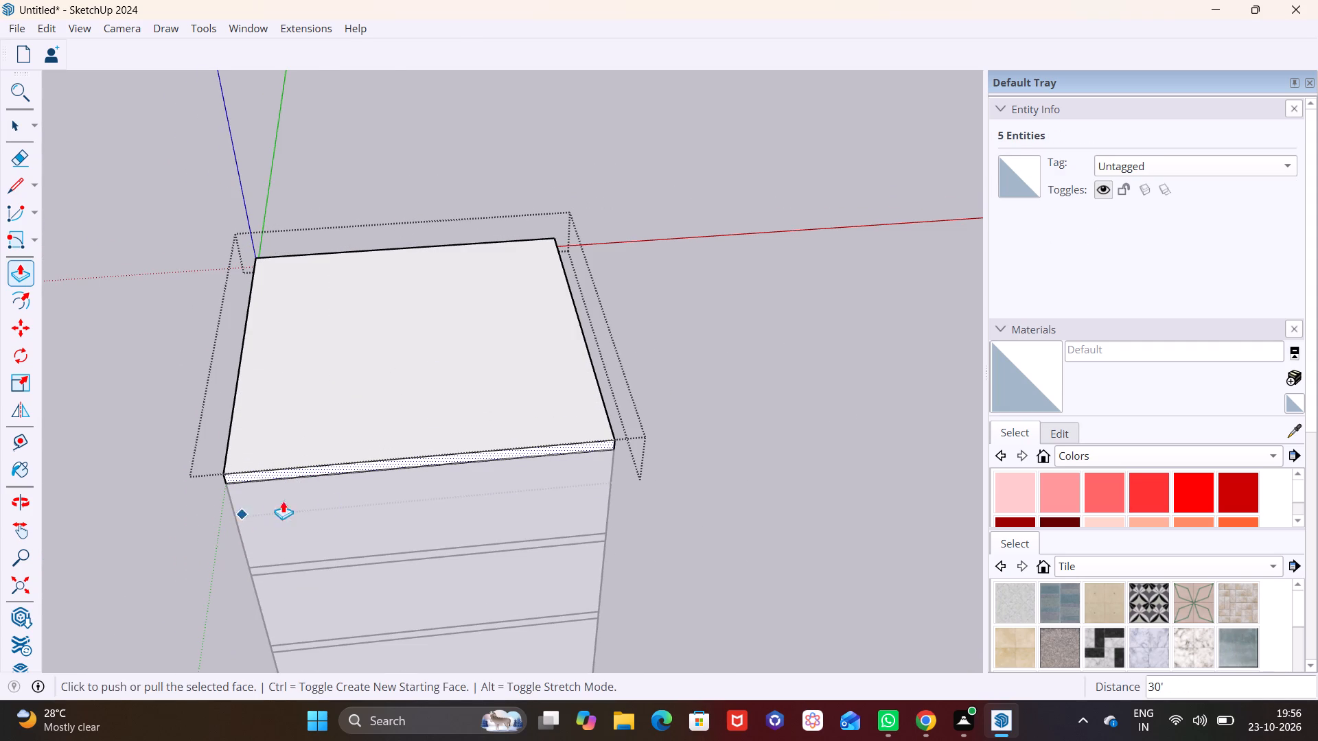
key(space)
click(680, 498)
Draw a small rectangle on the underside of the bottom storey's base slab, just inside one corner.
scroll(595, 476, down, 8)
middle_drag(557, 496, 535, 310)
scroll(537, 313, up, 1)
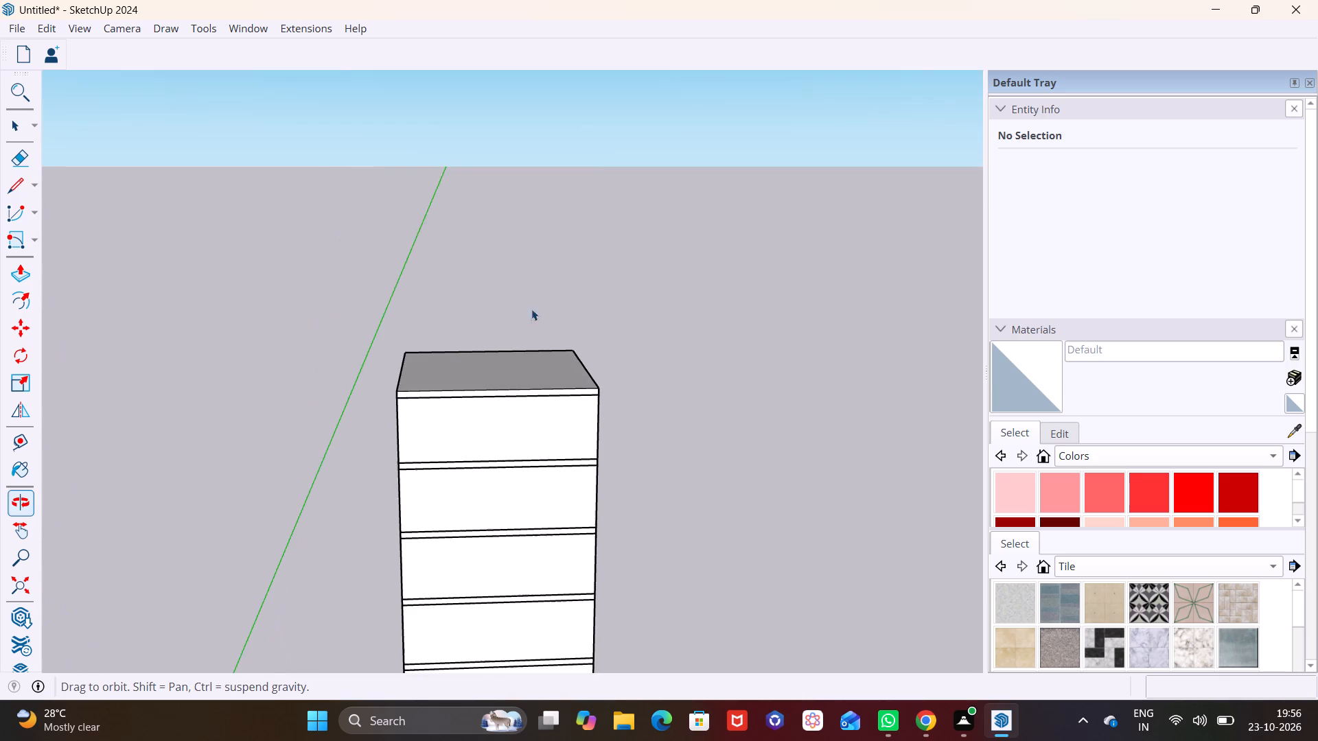
shift+middle_drag(553, 491, 545, 338)
scroll(498, 440, up, 3)
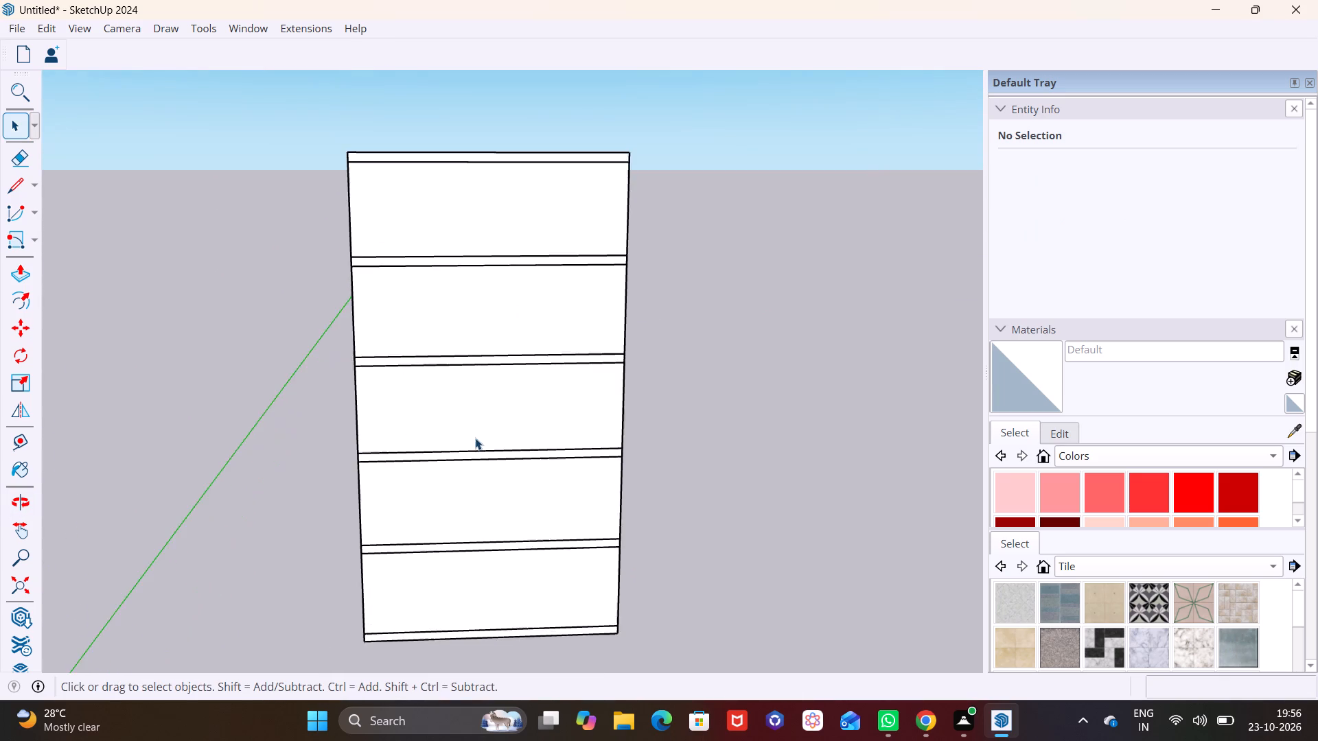
middle_drag(472, 438, 456, 258)
shift+scroll(467, 489, up, 1)
shift+middle_drag(454, 483, 419, 384)
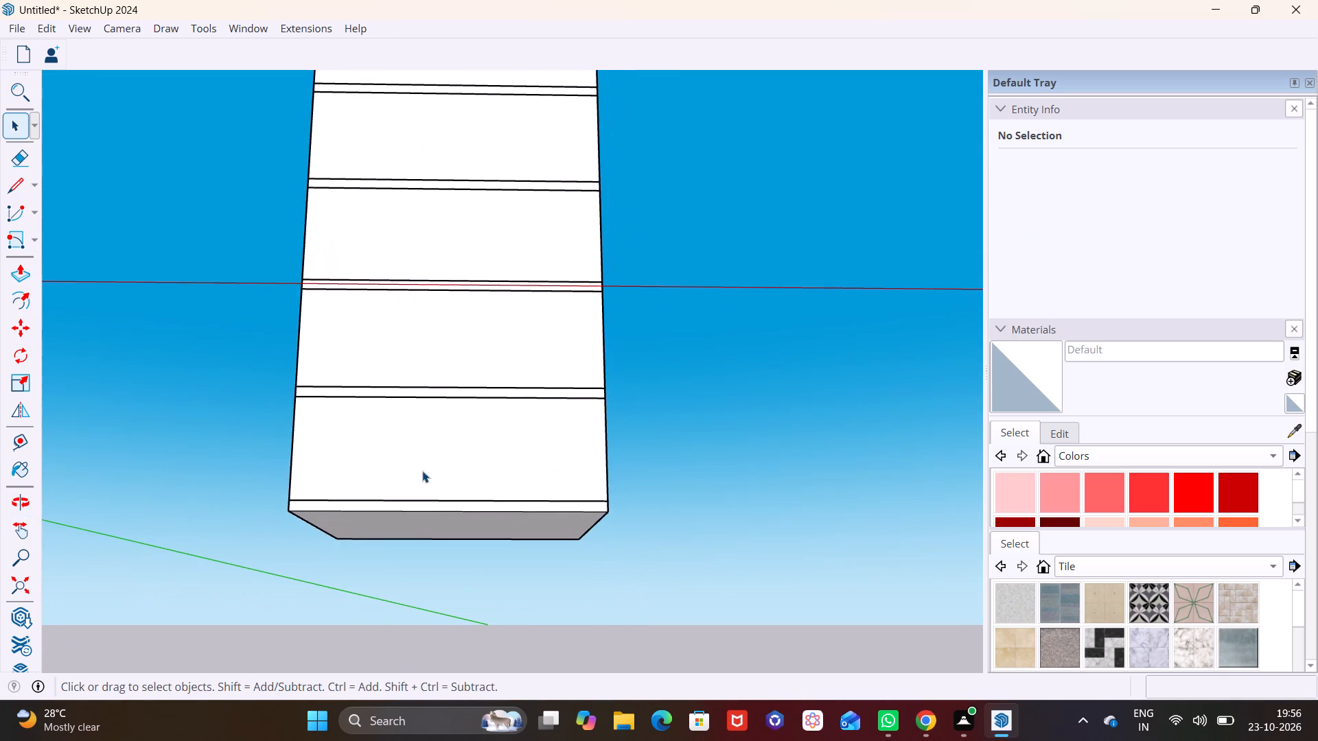
scroll(429, 480, up, 1)
middle_drag(429, 480, 411, 279)
scroll(476, 401, up, 2)
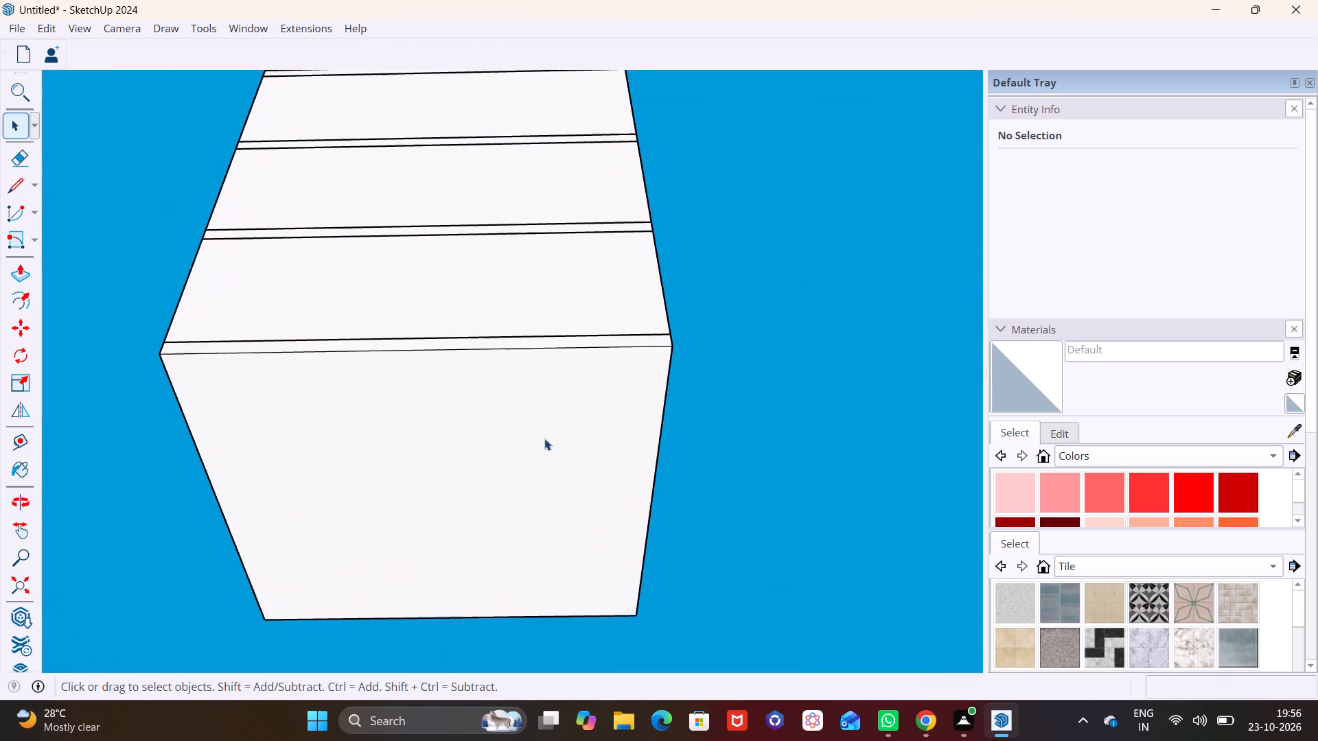
scroll(544, 438, up, 2)
shift+middle_drag(545, 437, 570, 392)
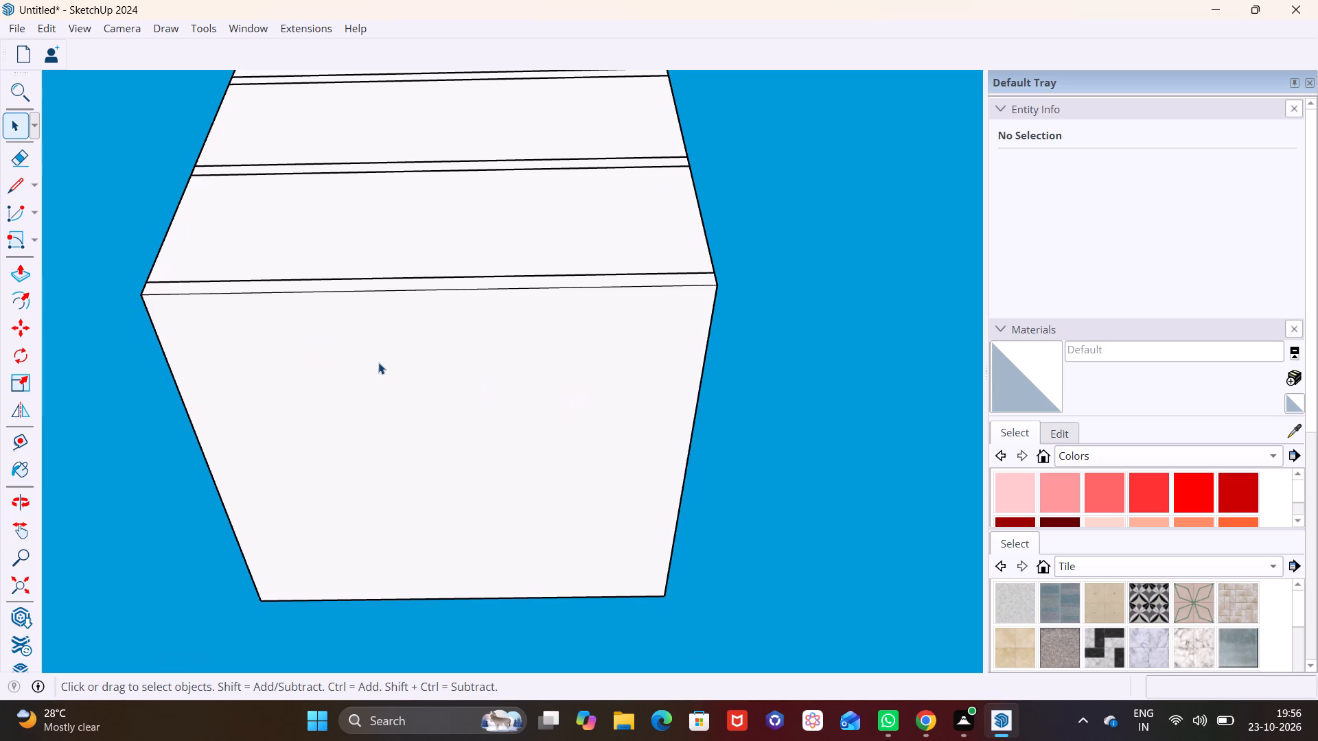
click(36, 246)
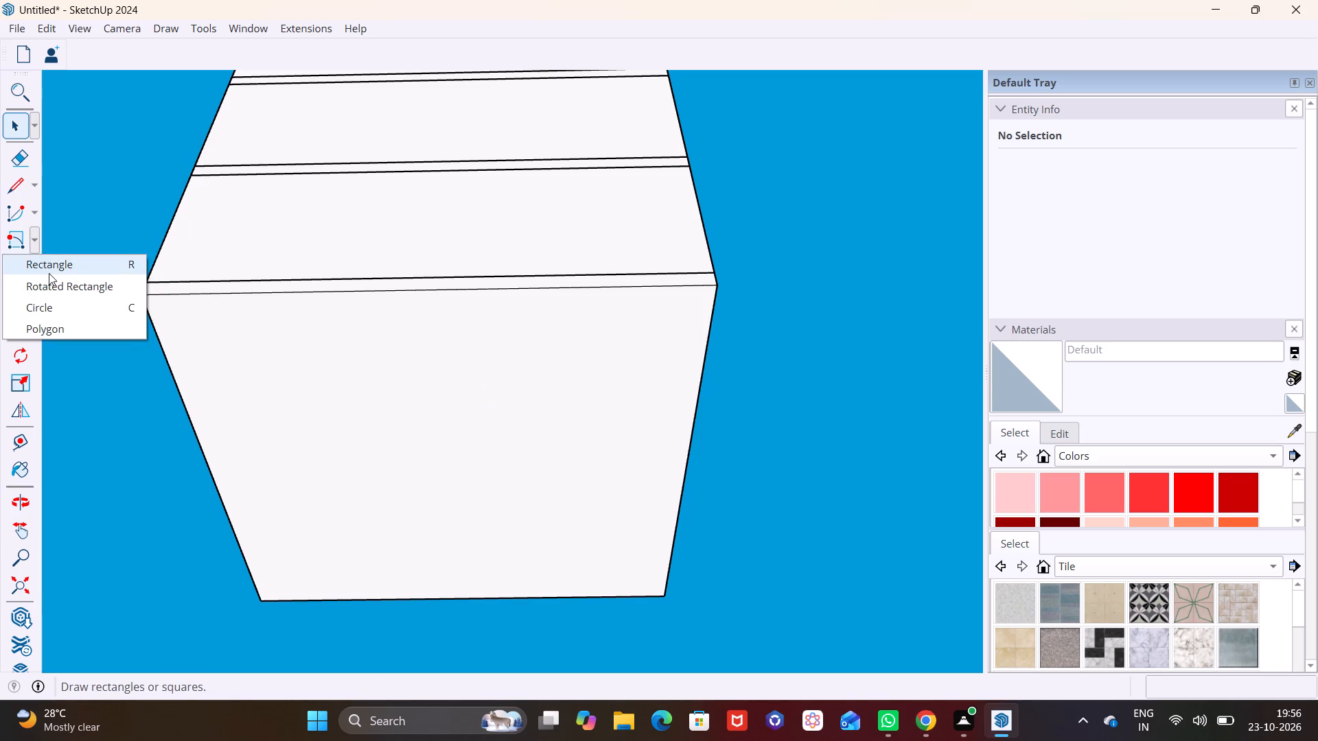
click(49, 273)
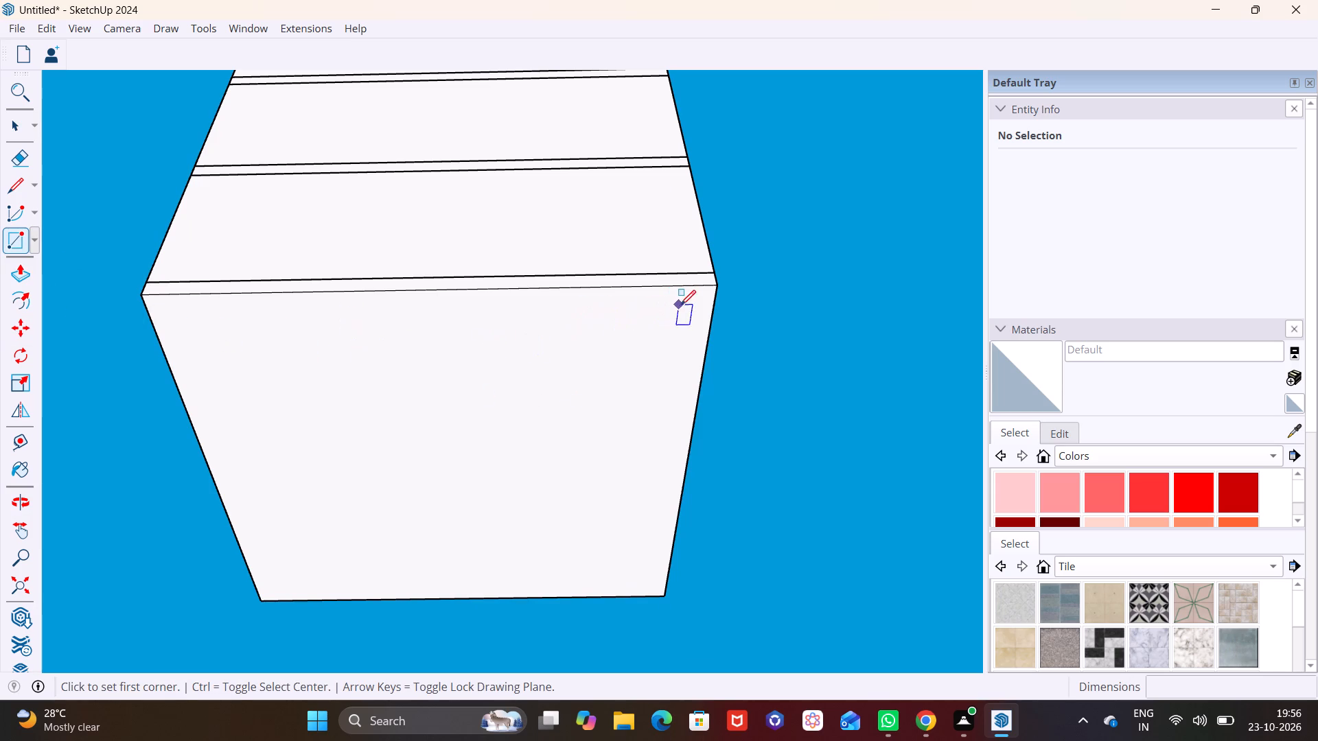
click(684, 301)
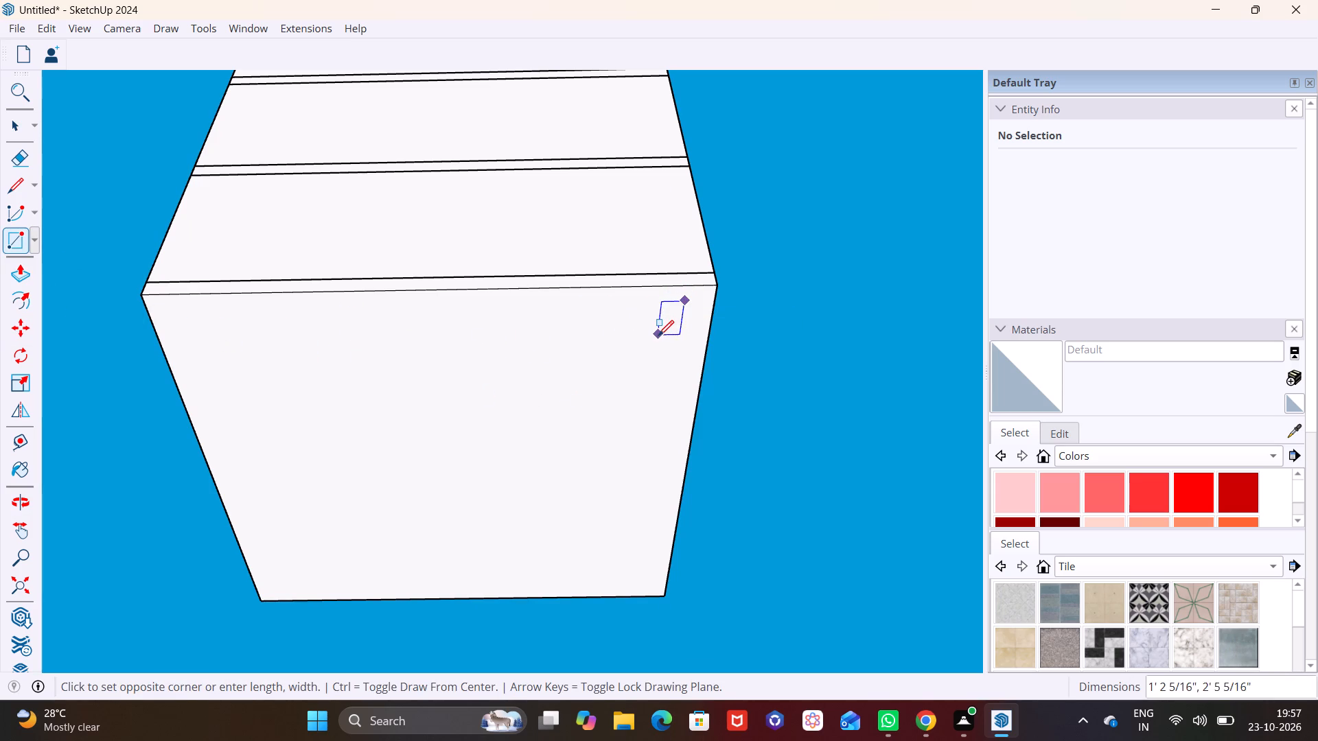
click(648, 333)
Make the small underside rectangle, face and edges, a group.
key(space)
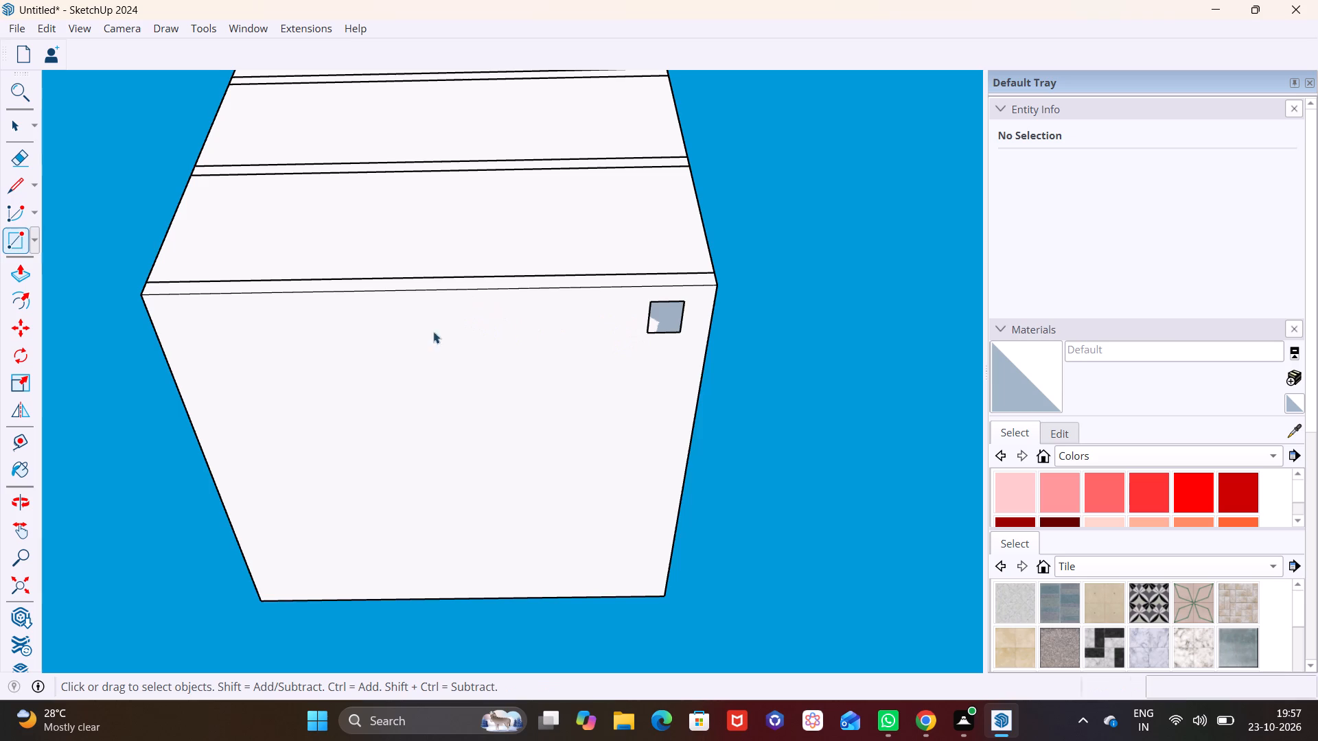
double_click(677, 321)
right_click(671, 321)
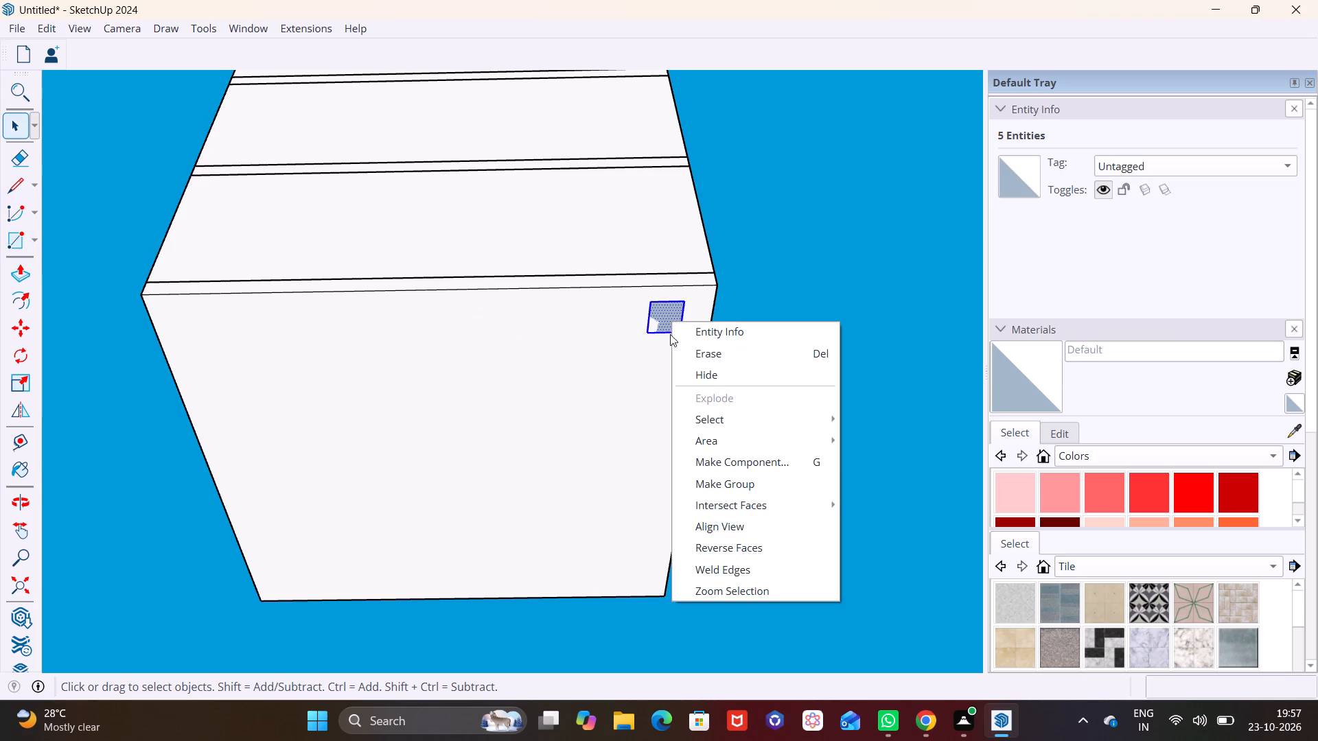
click(734, 481)
Inside the small rectangle's group, push/pull its face about 10' down to form a column below the base slab.
triple_click(651, 314)
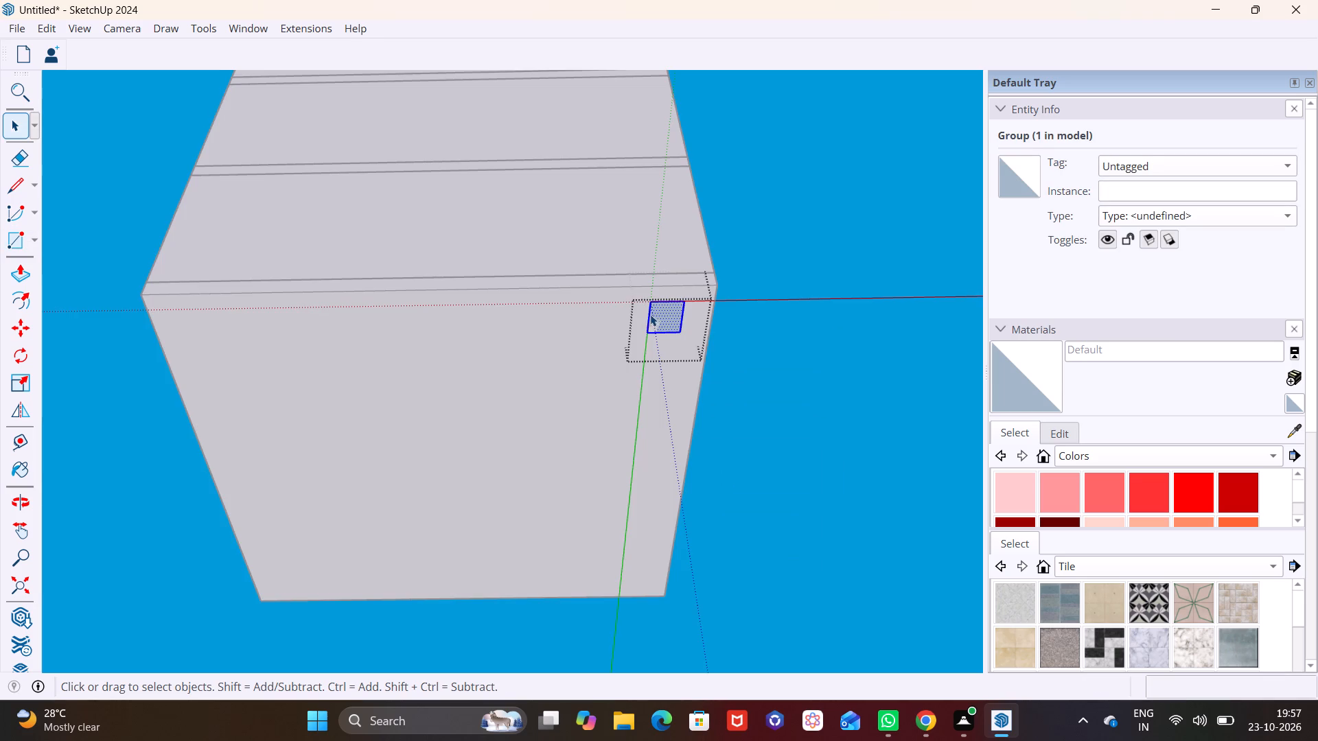
click(29, 272)
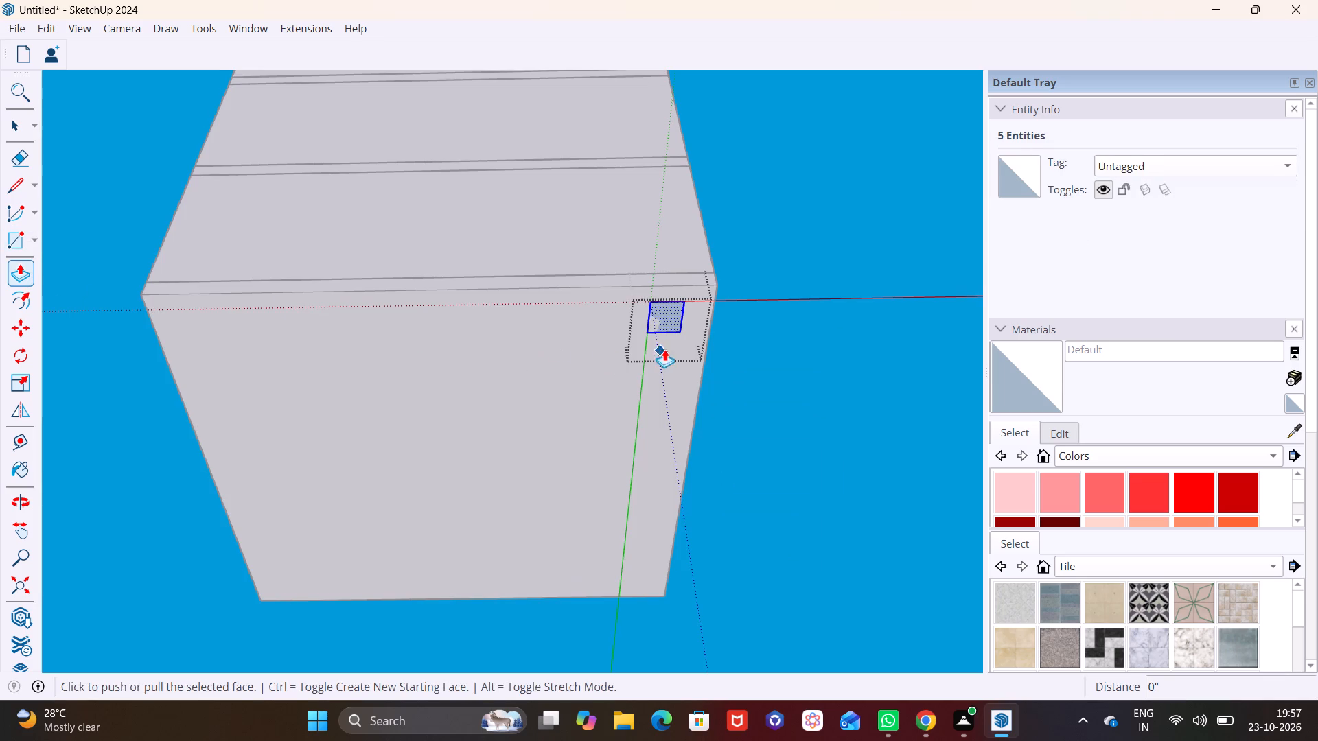
click(666, 320)
click(671, 469)
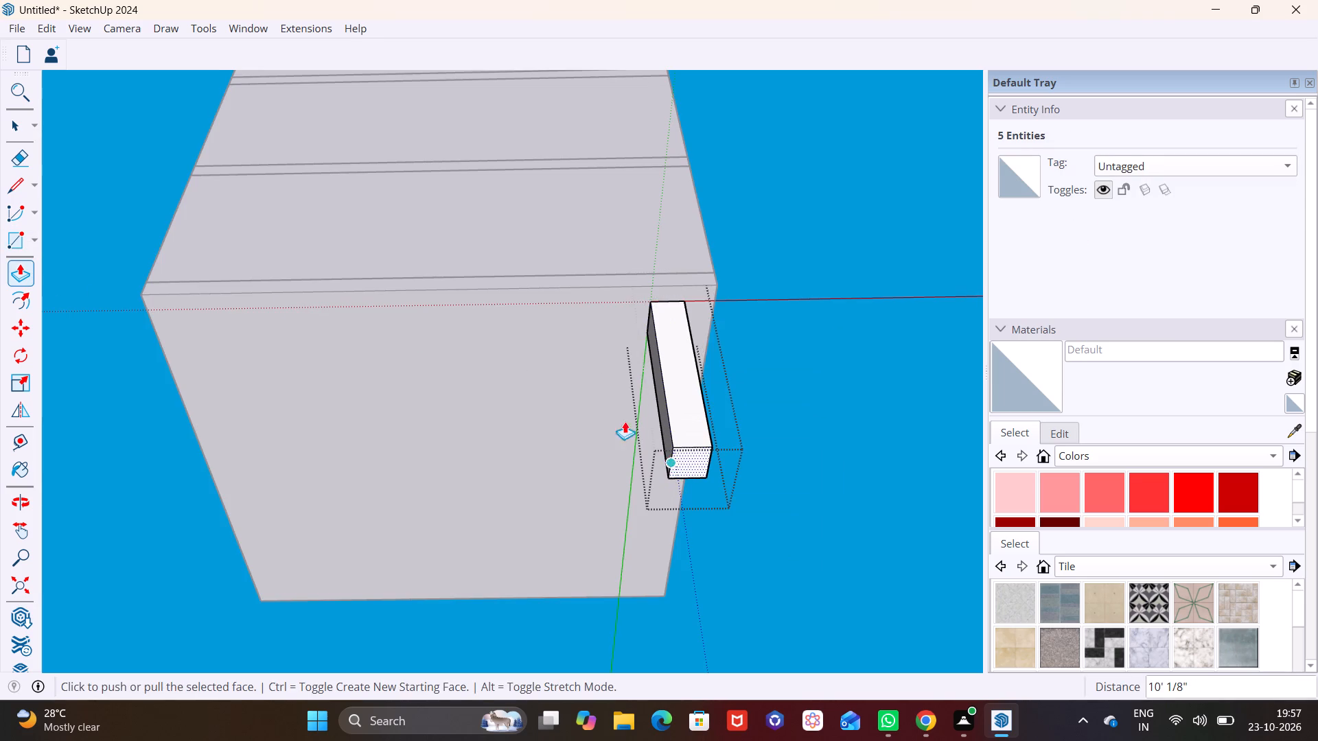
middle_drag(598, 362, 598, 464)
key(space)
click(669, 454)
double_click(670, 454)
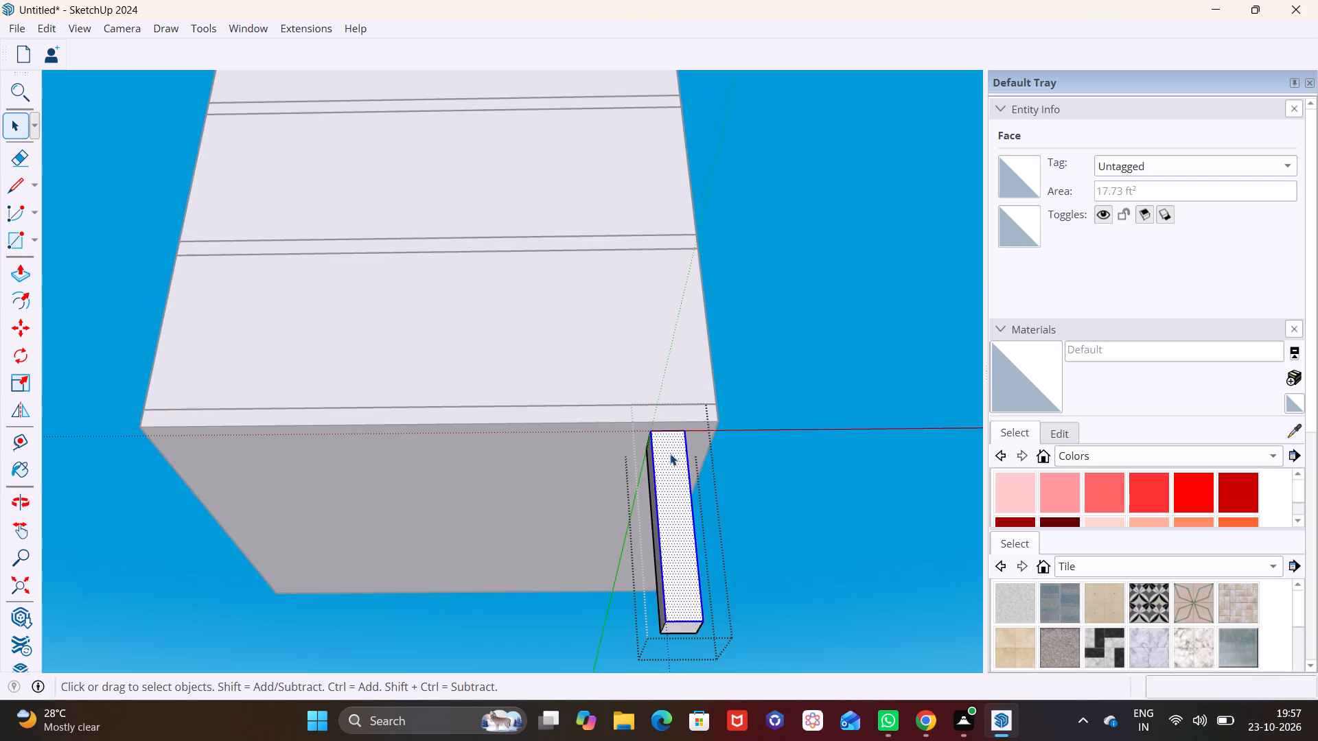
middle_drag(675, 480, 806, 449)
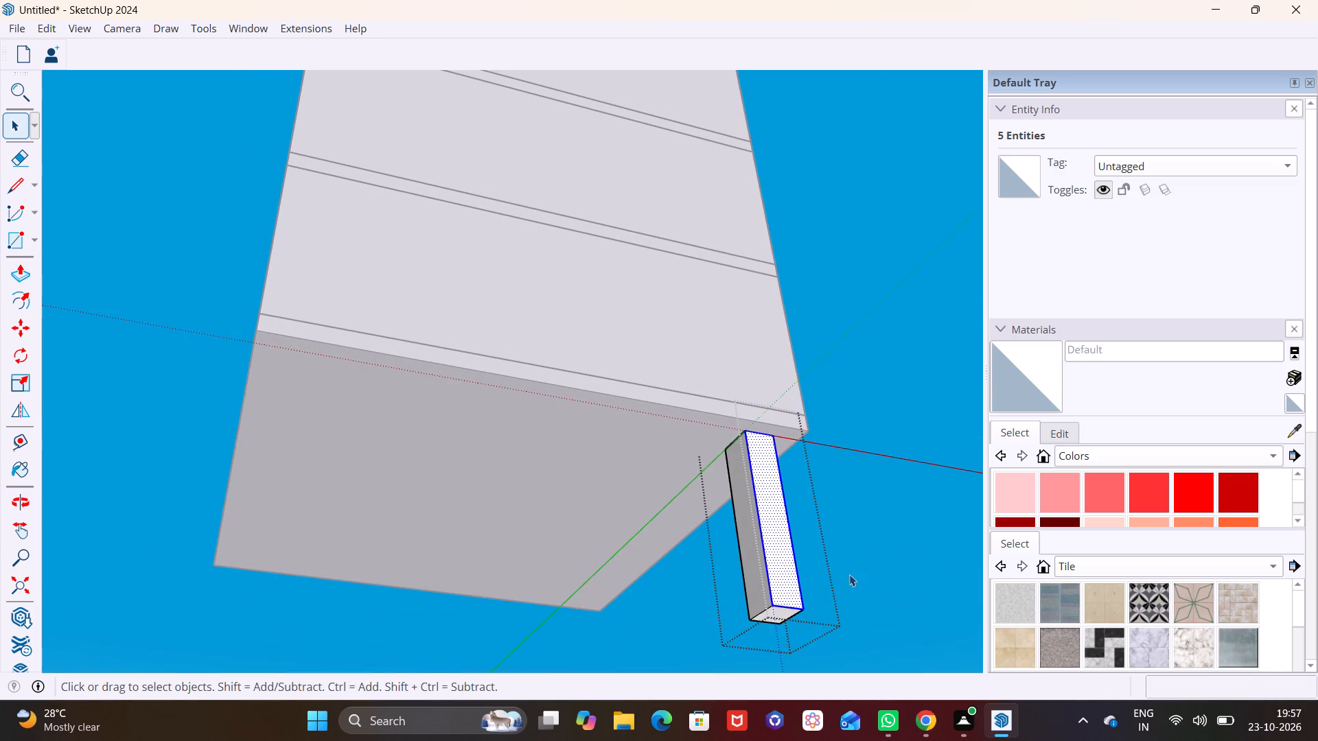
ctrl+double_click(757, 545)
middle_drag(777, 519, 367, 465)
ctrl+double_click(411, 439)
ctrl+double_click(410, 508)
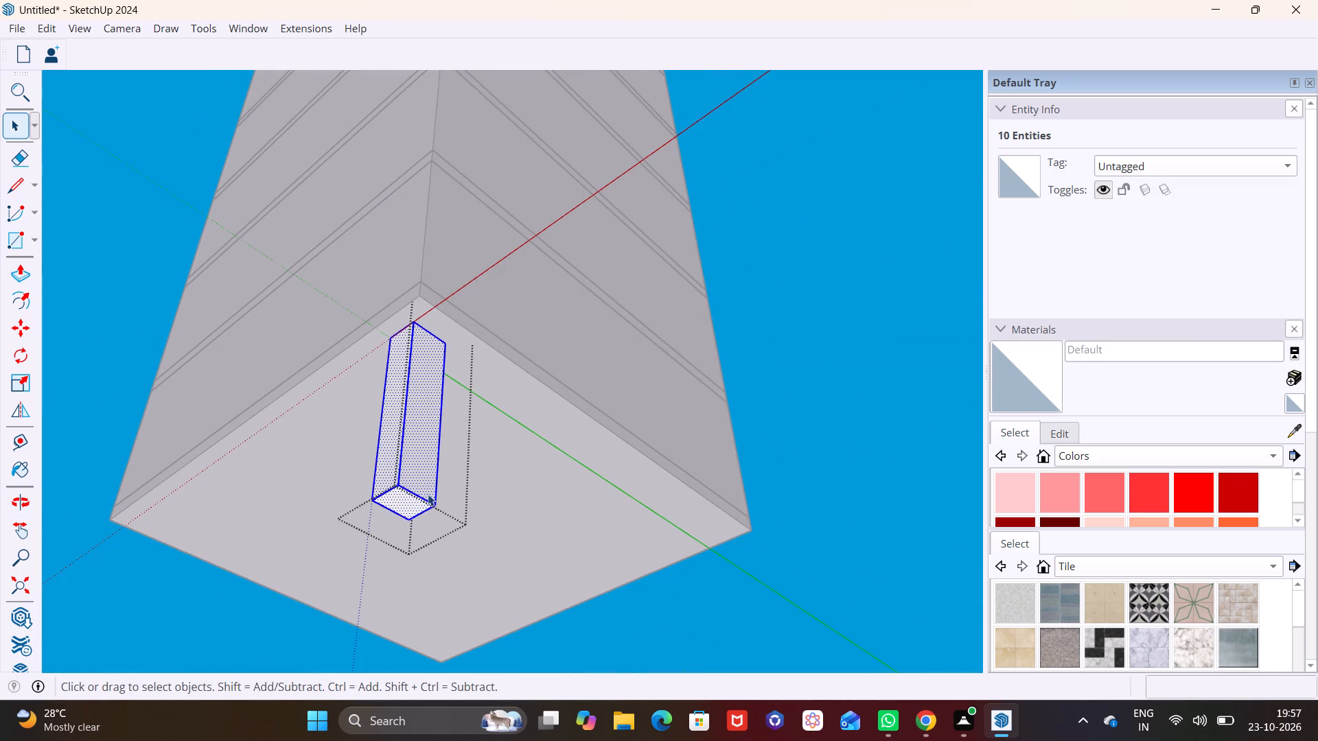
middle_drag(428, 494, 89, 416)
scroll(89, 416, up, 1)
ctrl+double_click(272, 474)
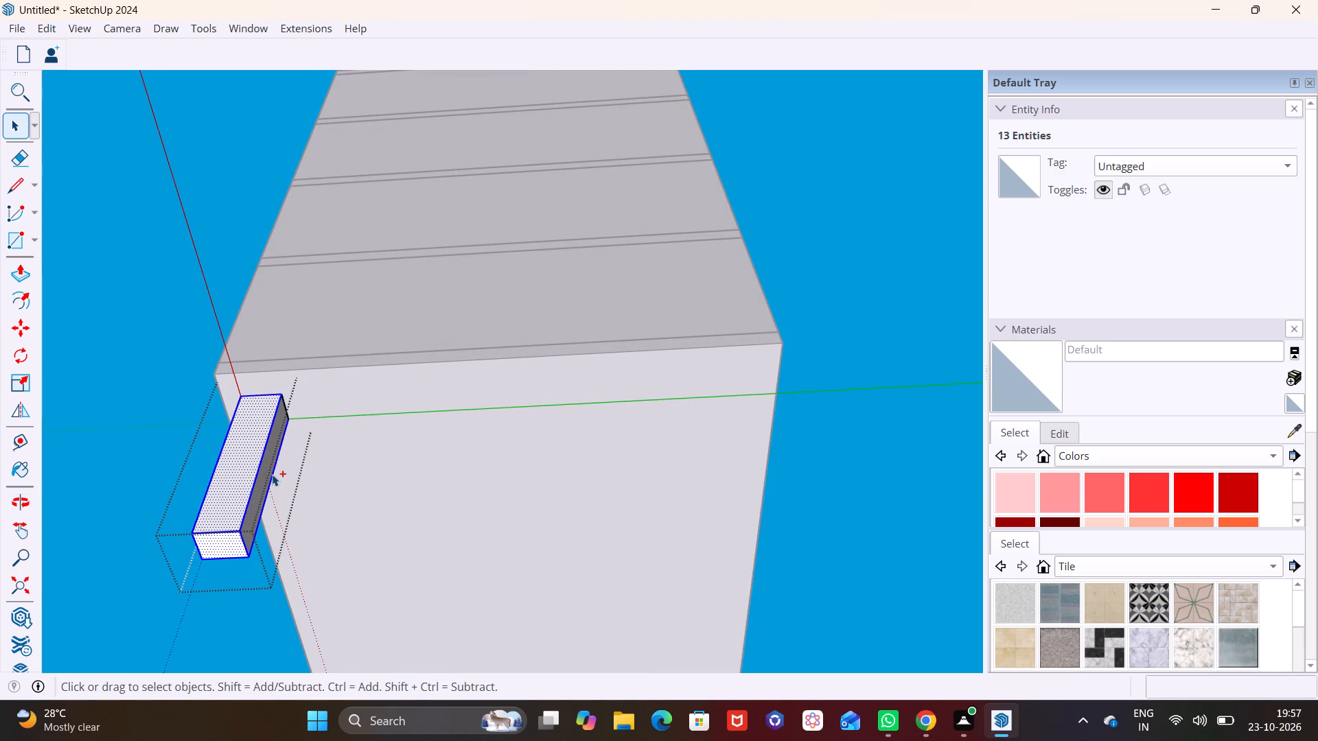
Leave the column's group and examine how the column sits beneath the corner of the base slab.
middle_drag(294, 428, 349, 617)
scroll(375, 547, down, 7)
click(378, 549)
shift+middle_drag(378, 544, 346, 391)
shift+scroll(356, 464, up, 1)
shift+drag(343, 388, 327, 405)
scroll(327, 405, up, 6)
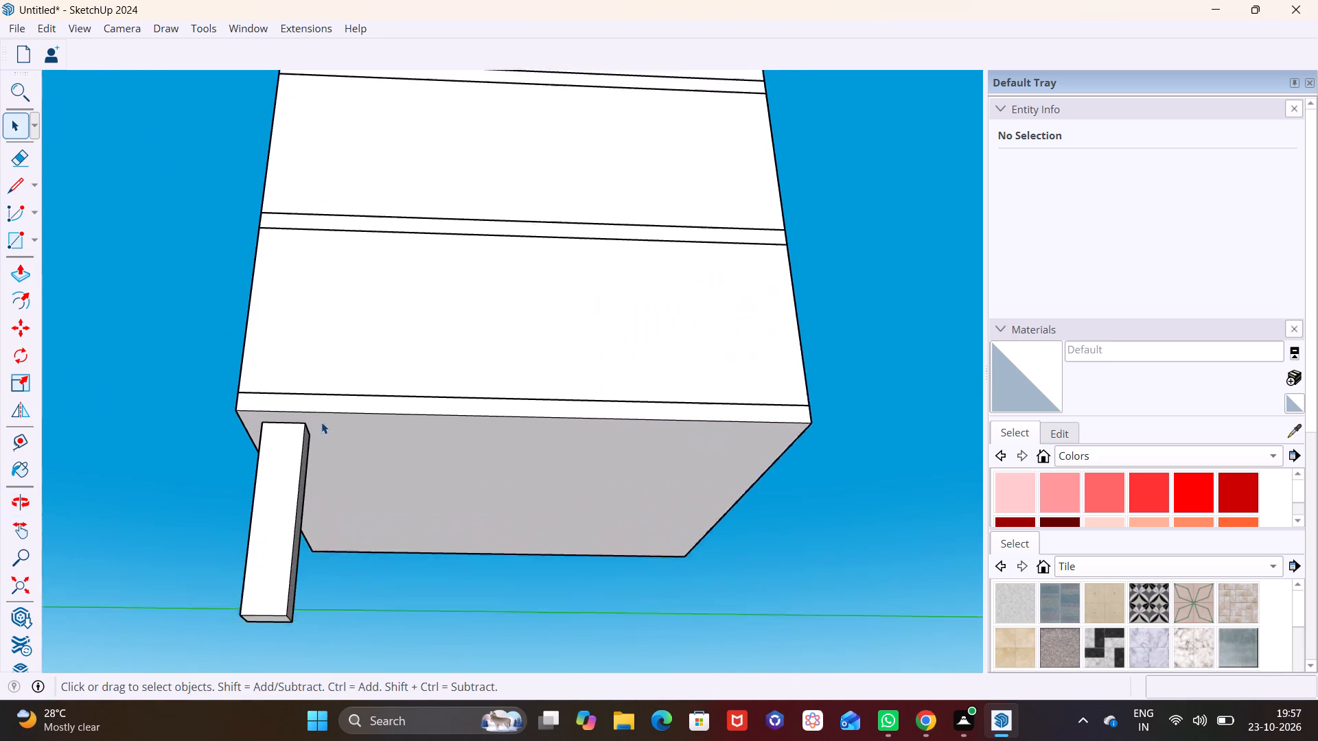
scroll(321, 422, up, 1)
scroll(311, 438, down, 8)
middle_drag(306, 417, 395, 532)
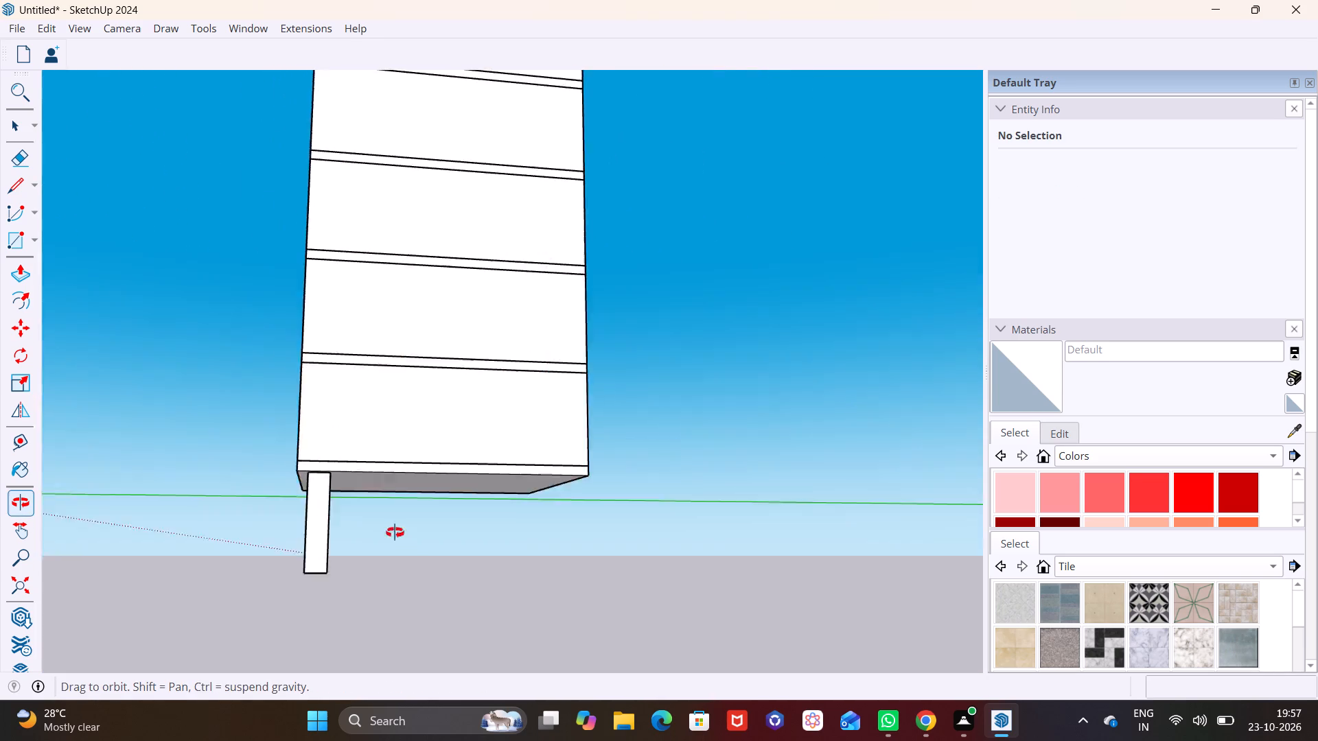
Undo the corner column's push/pull and the preceding edits to its small rectangle beneath the base slab.
middle_drag(395, 532, 676, 578)
middle_drag(507, 539, 638, 587)
key(ctrl+z)
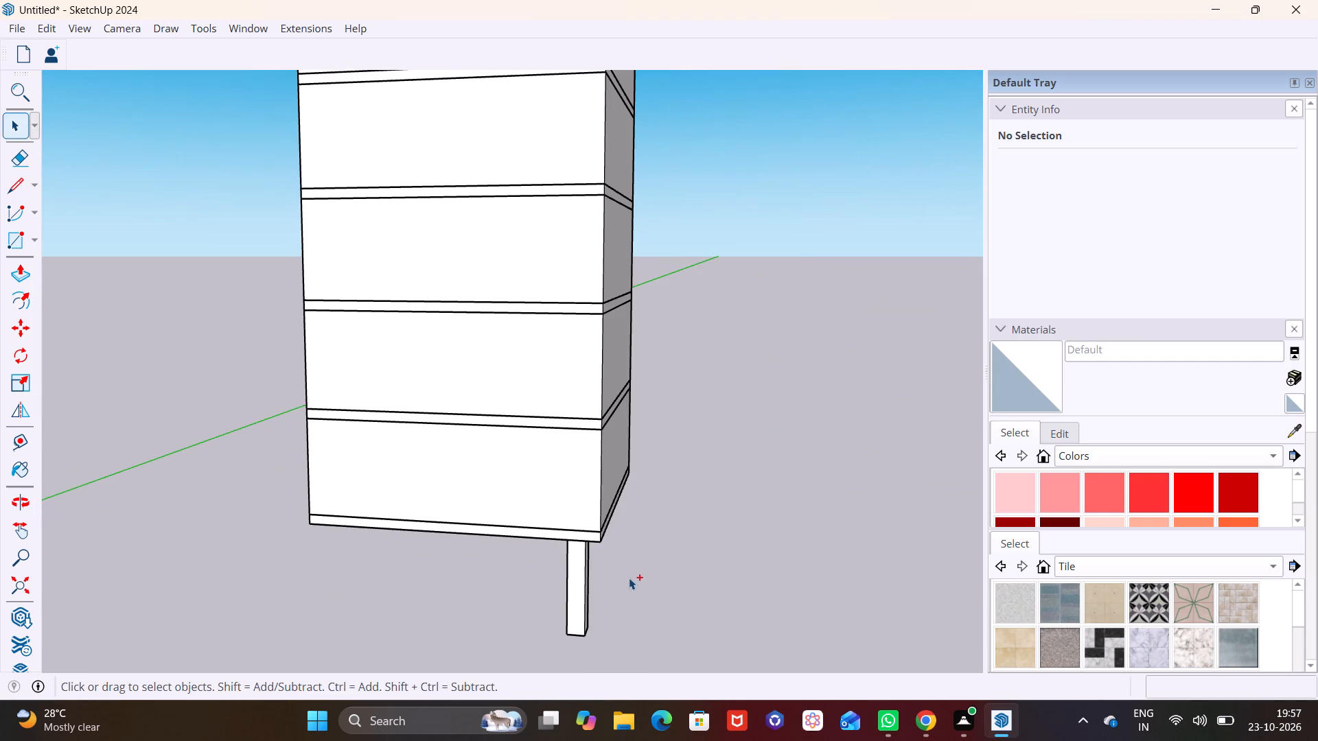
key(ctrl+z)
key(ctrl+z)
middle_drag(582, 556, 580, 325)
key(ctrl+z)
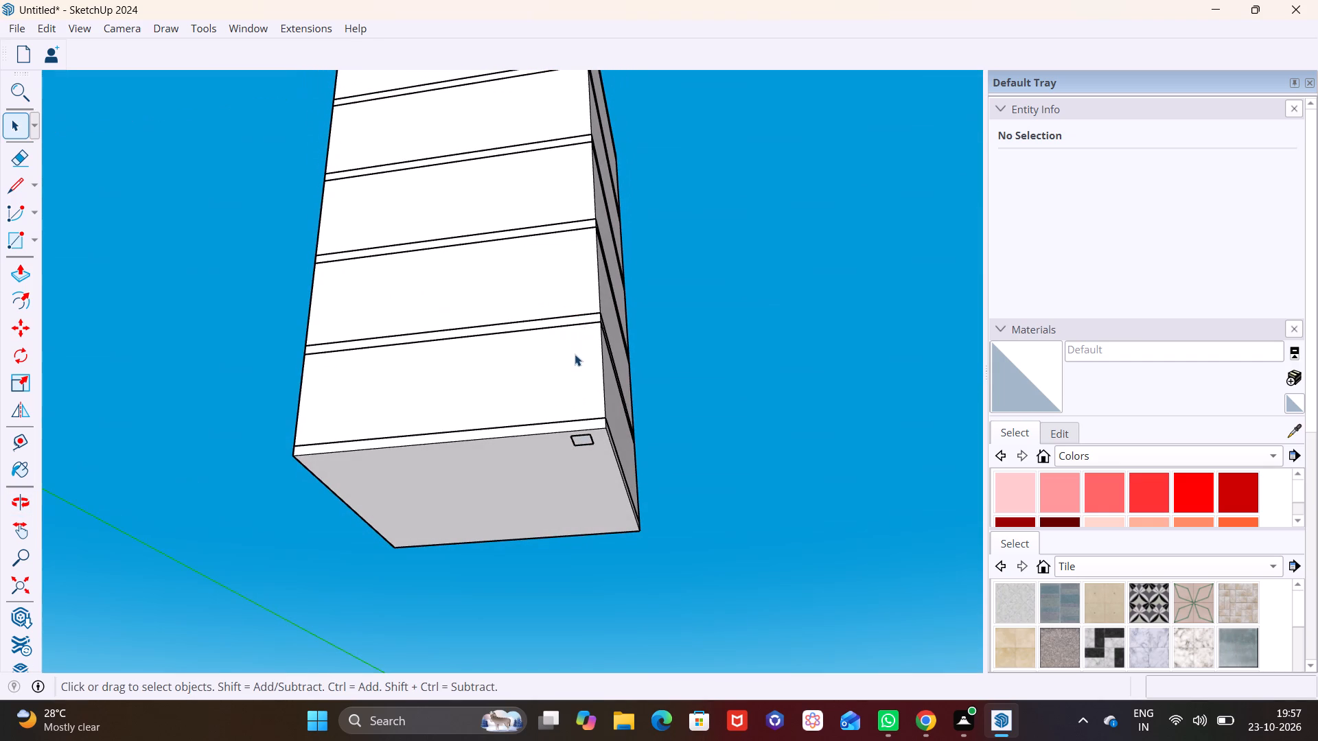
key(ctrl+z)
scroll(588, 391, down, 7)
key(space)
click(706, 467)
Examine the five-storey building from above and from its sides, down to the bottom storey and base slab.
middle_drag(496, 526, 523, 642)
scroll(513, 432, down, 6)
middle_drag(548, 409, 651, 714)
scroll(504, 414, down, 1)
shift+middle_drag(507, 423, 457, 478)
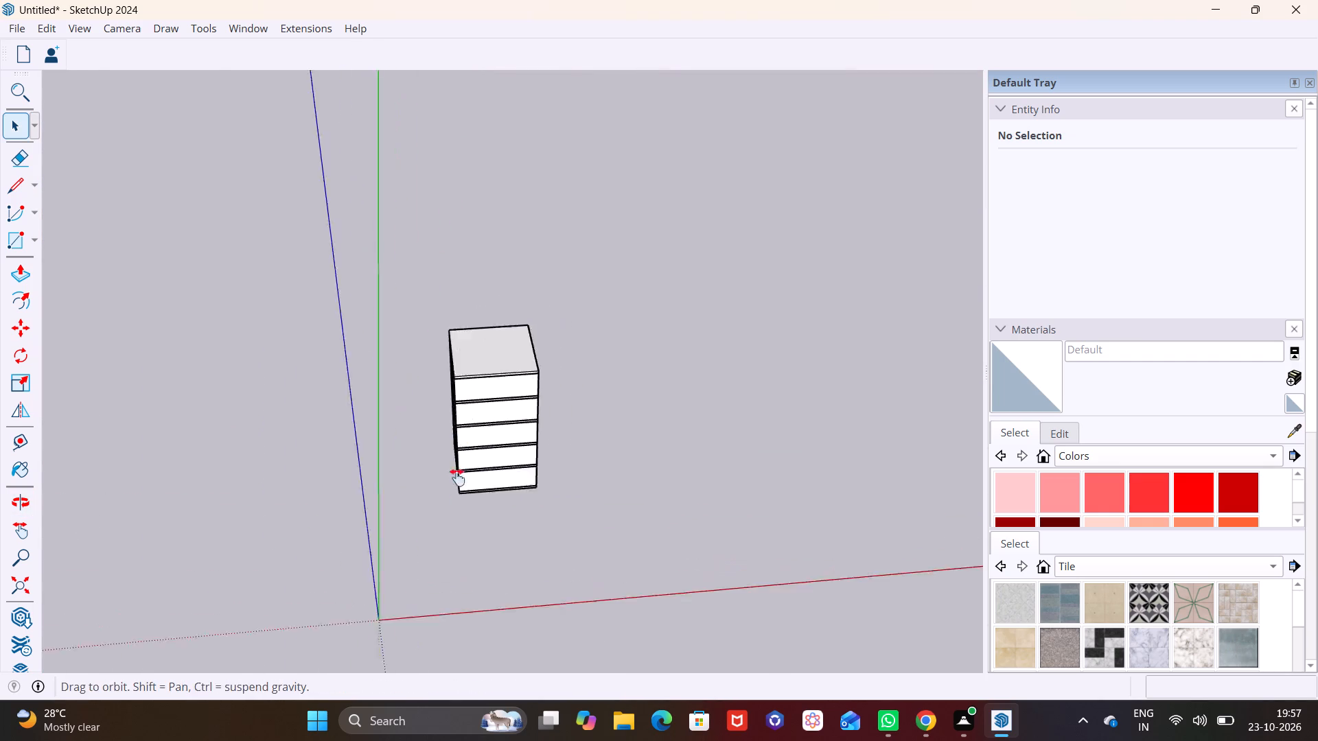
shift+middle_drag(457, 478, 384, 613)
scroll(345, 556, up, 1)
middle_drag(346, 555, 312, 390)
scroll(450, 572, up, 8)
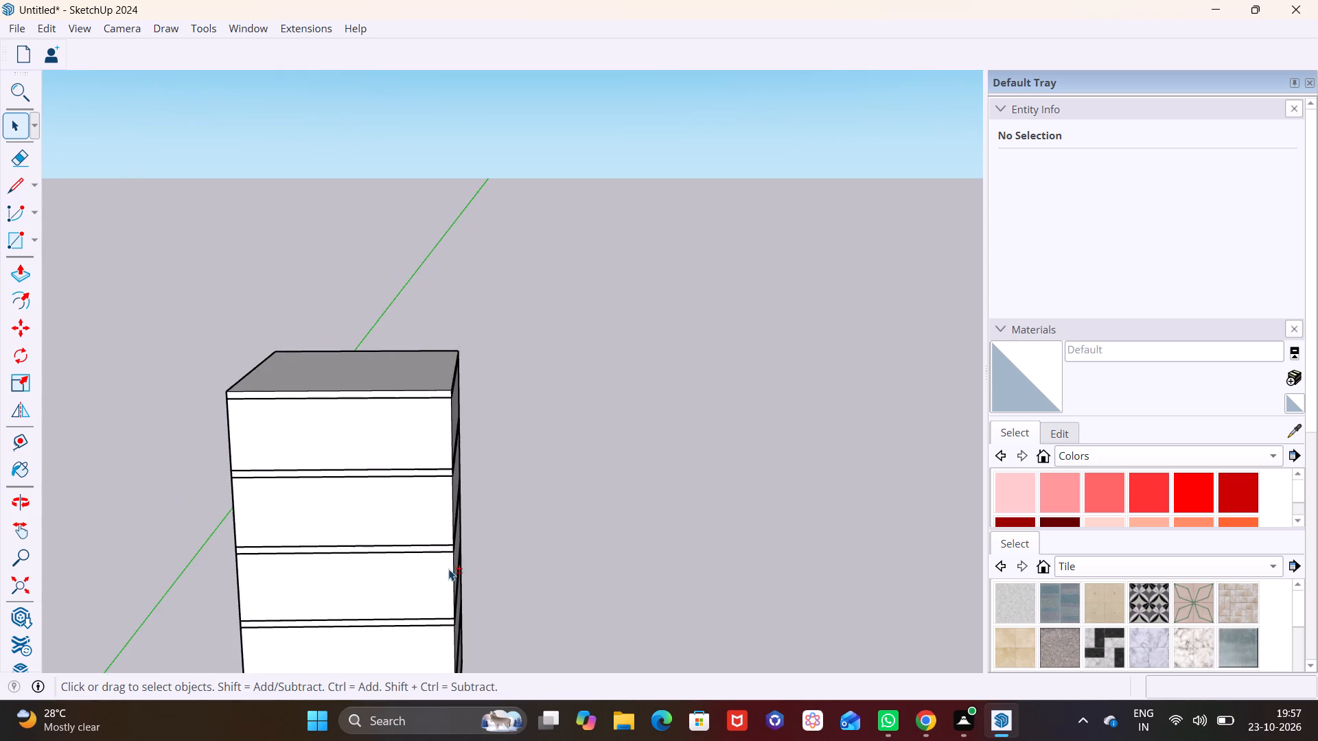
shift+middle_drag(452, 568, 598, 426)
scroll(519, 533, up, 6)
middle_drag(497, 552, 538, 492)
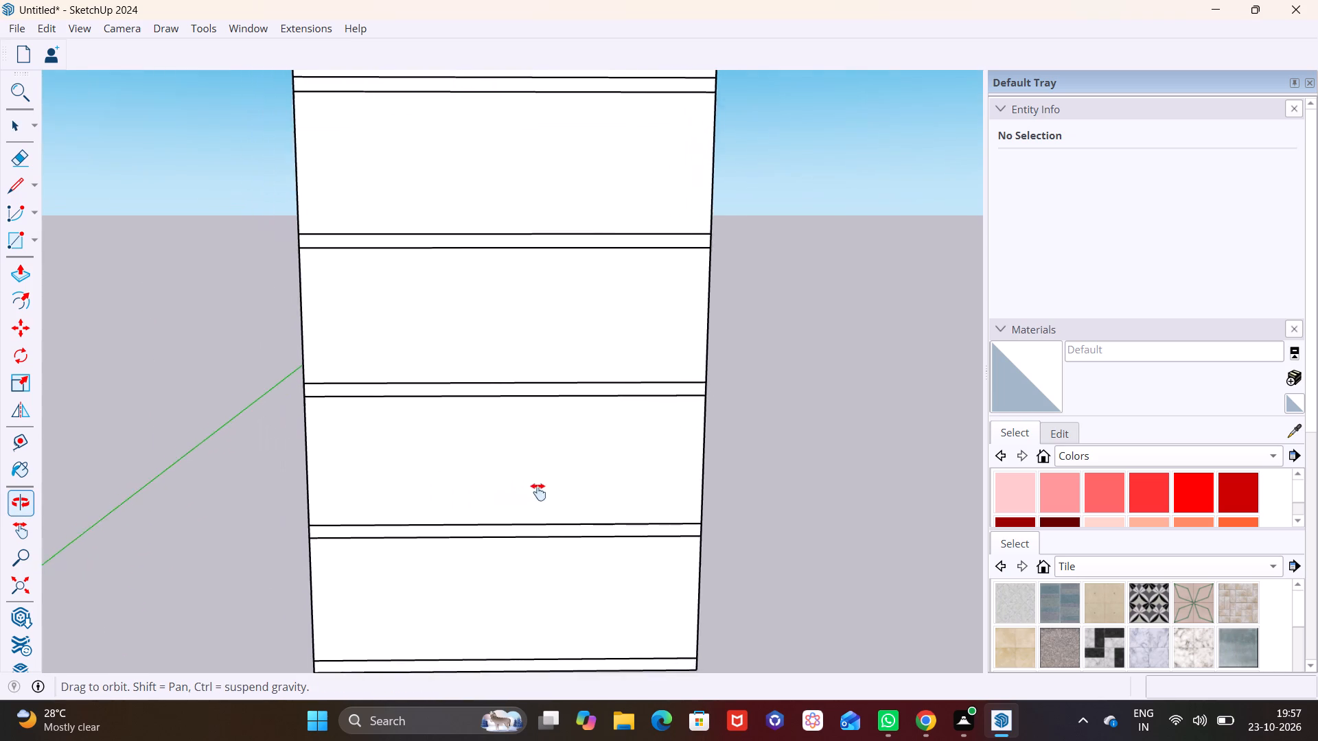
middle_drag(538, 492, 563, 526)
scroll(520, 489, down, 4)
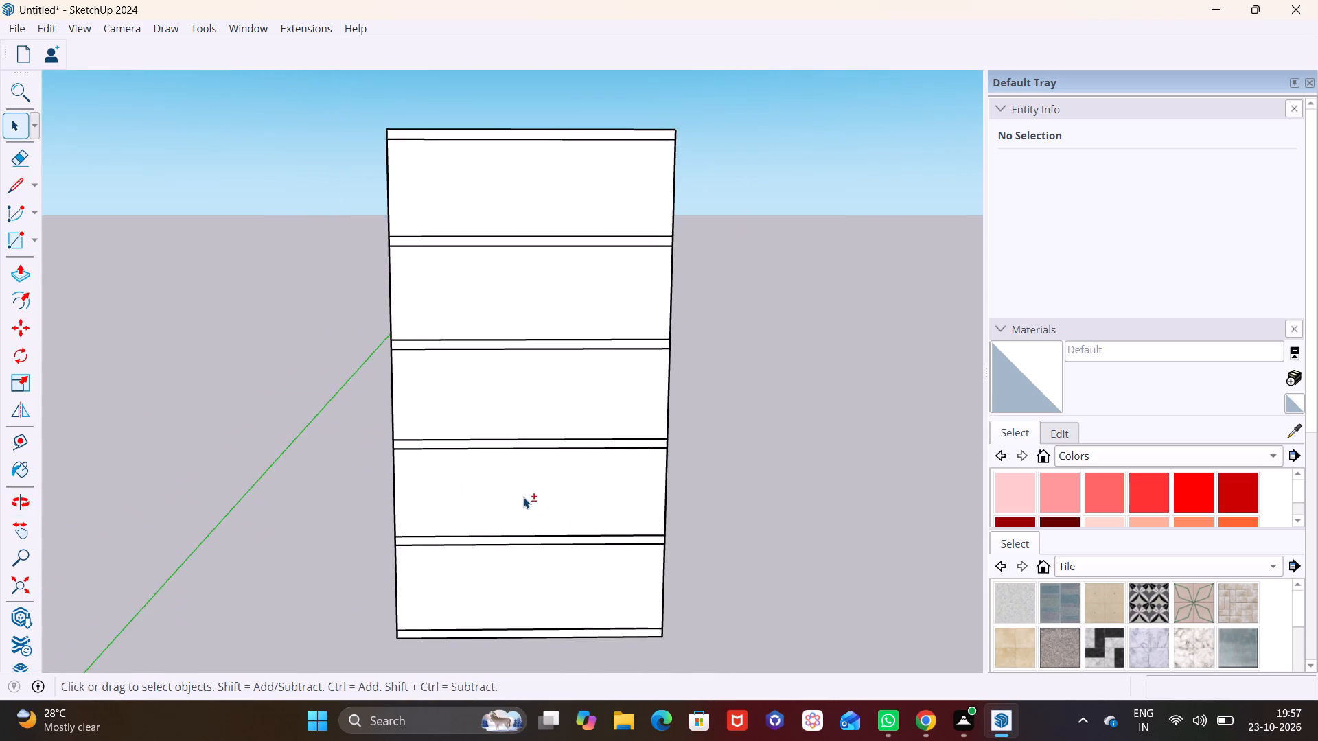
shift+middle_drag(525, 497, 623, 515)
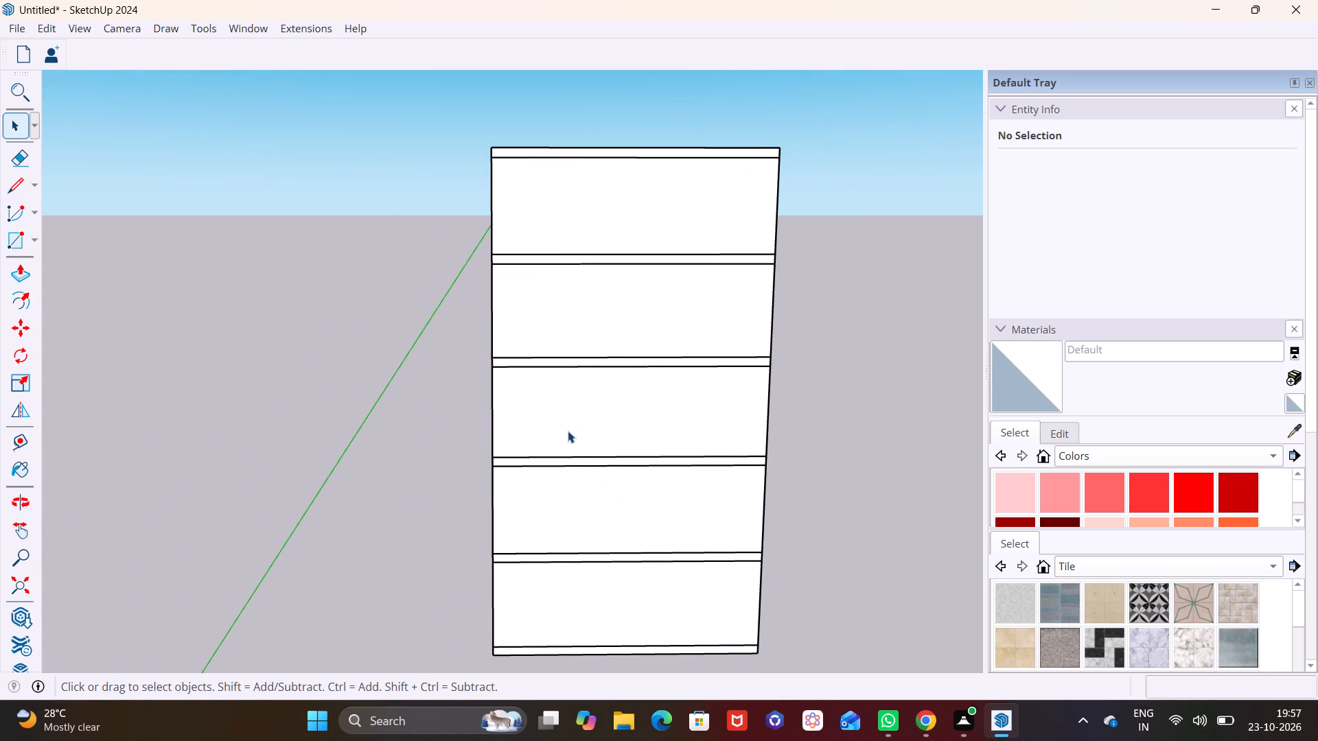
middle_drag(560, 450, 588, 463)
scroll(500, 399, up, 2)
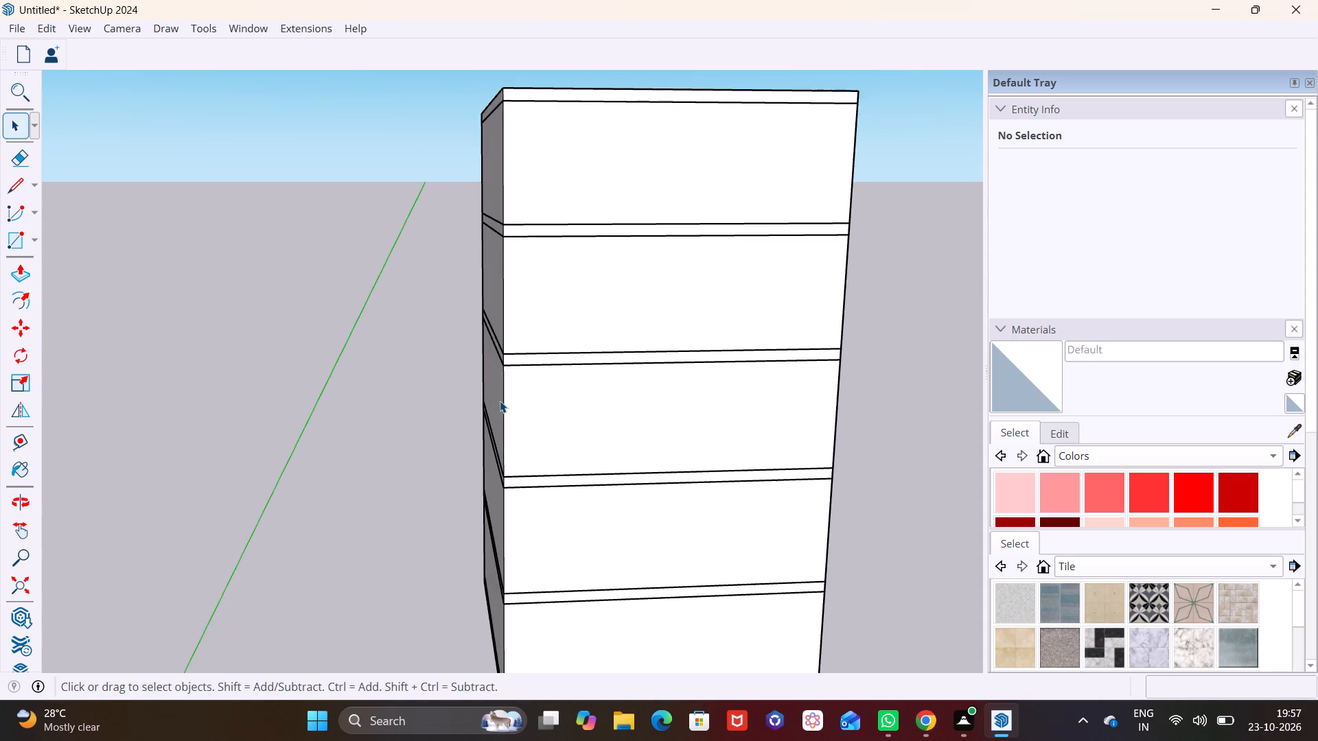
shift+middle_drag(500, 401, 659, 384)
middle_drag(672, 414, 761, 480)
scroll(654, 461, up, 5)
shift+middle_drag(651, 469, 628, 437)
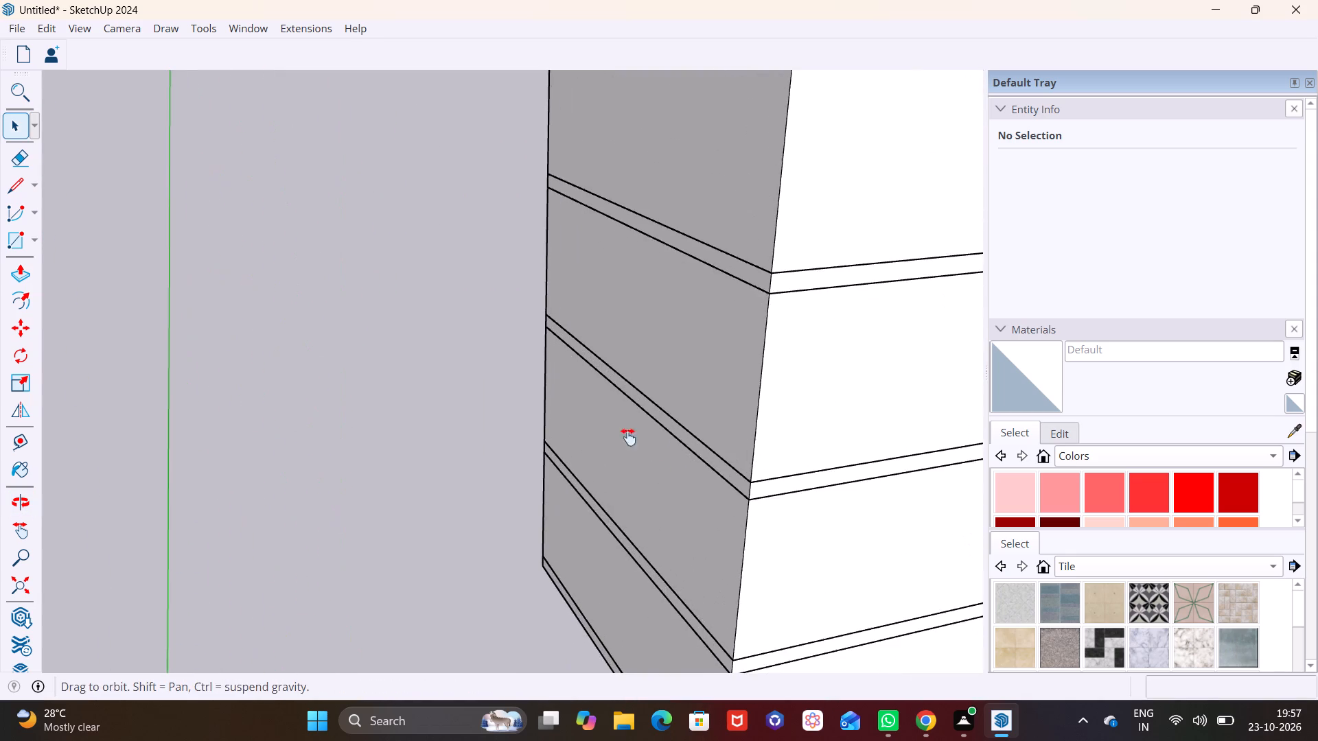
shift+middle_drag(628, 437, 553, 388)
scroll(557, 420, down, 10)
middle_drag(573, 434, 516, 336)
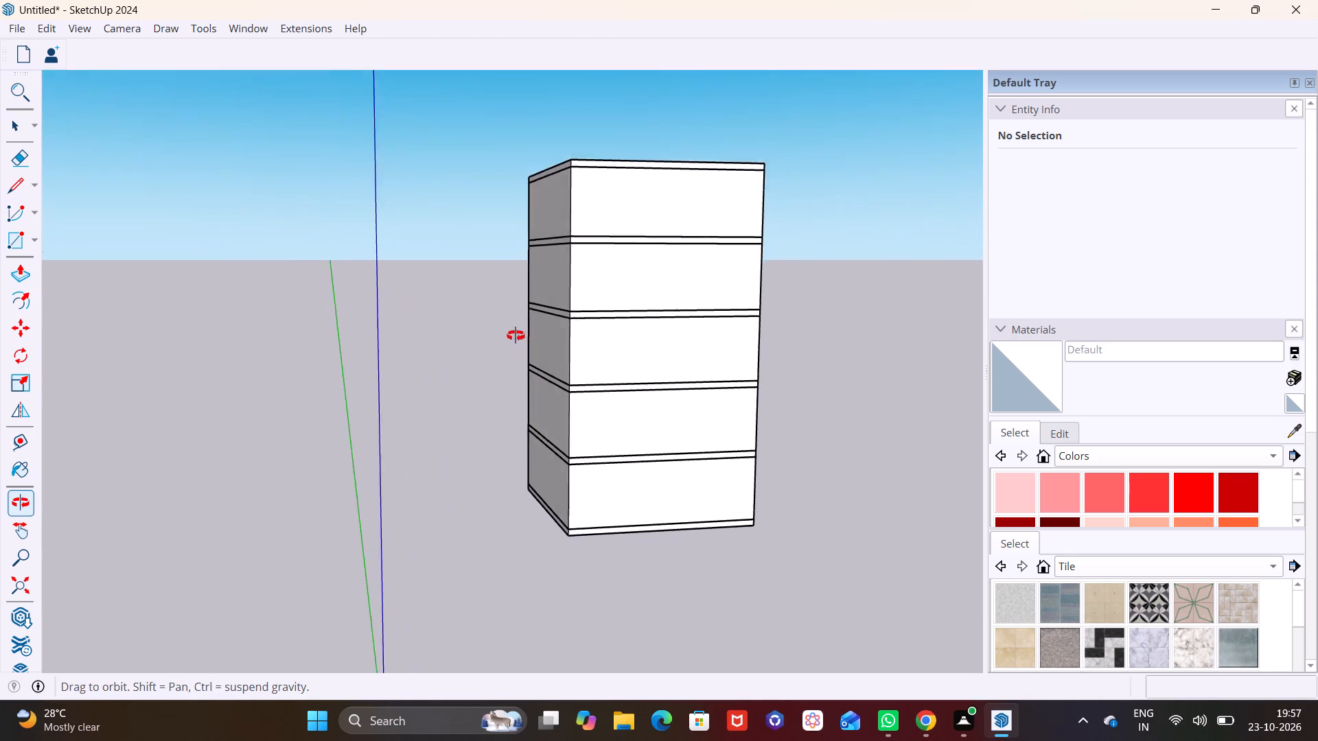
middle_drag(516, 336, 515, 335)
scroll(566, 387, up, 4)
shift+middle_drag(570, 408, 423, 438)
shift+scroll(423, 437, up, 1)
middle_drag(445, 460, 439, 459)
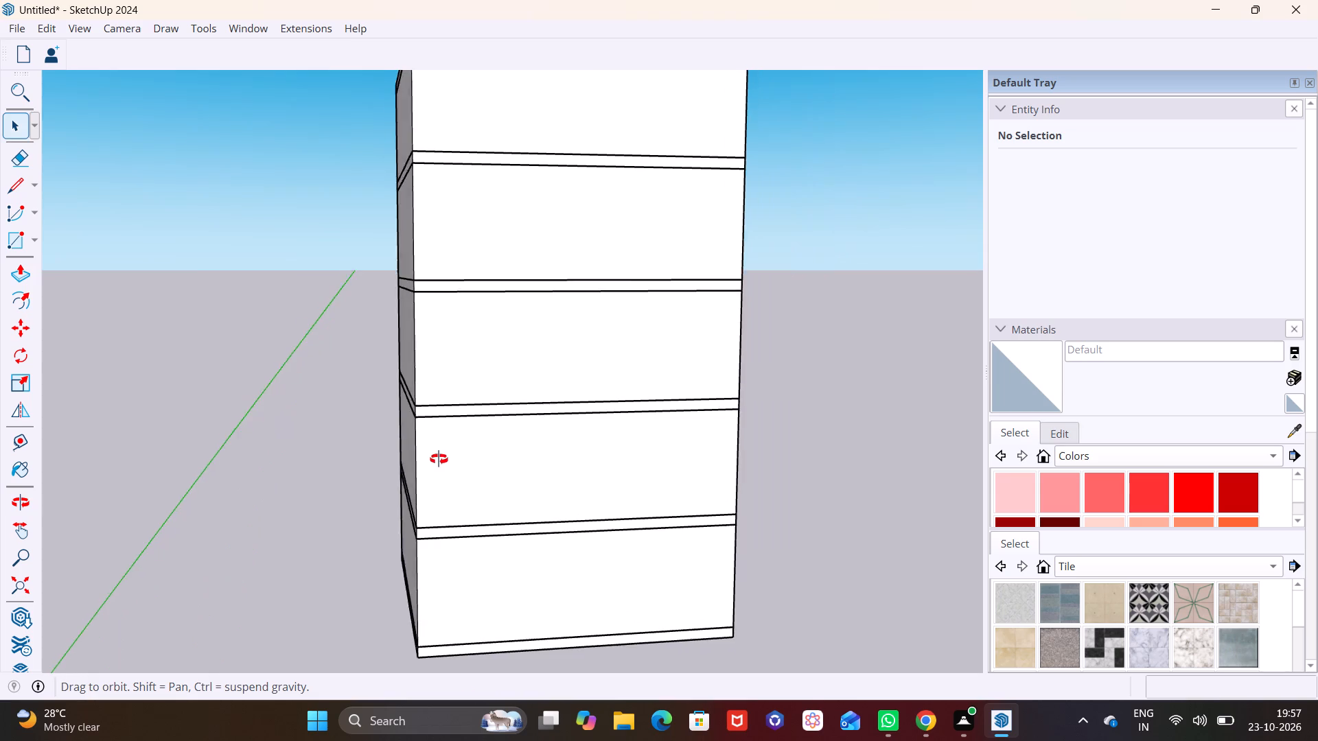
middle_drag(439, 459, 375, 458)
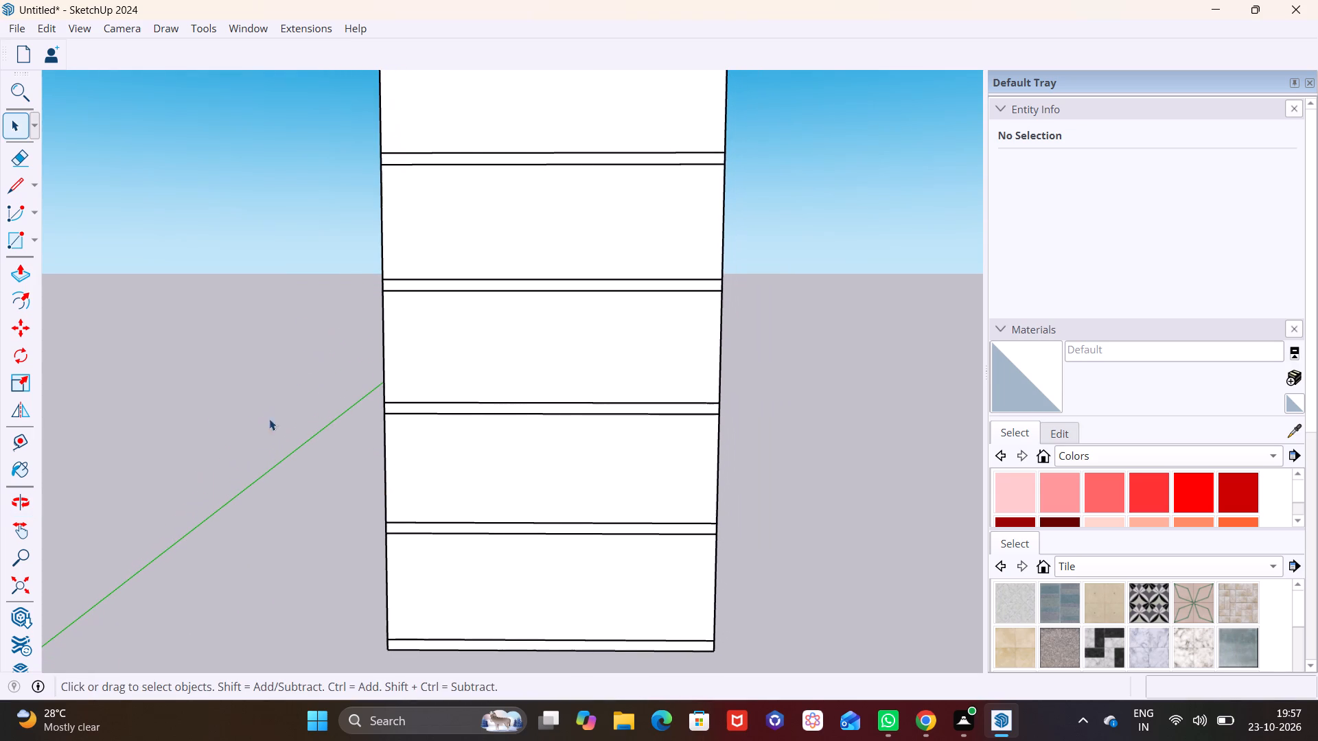
Start a rectangle on the bottom storey's wall, near the lower corner above the base slab.
click(32, 240)
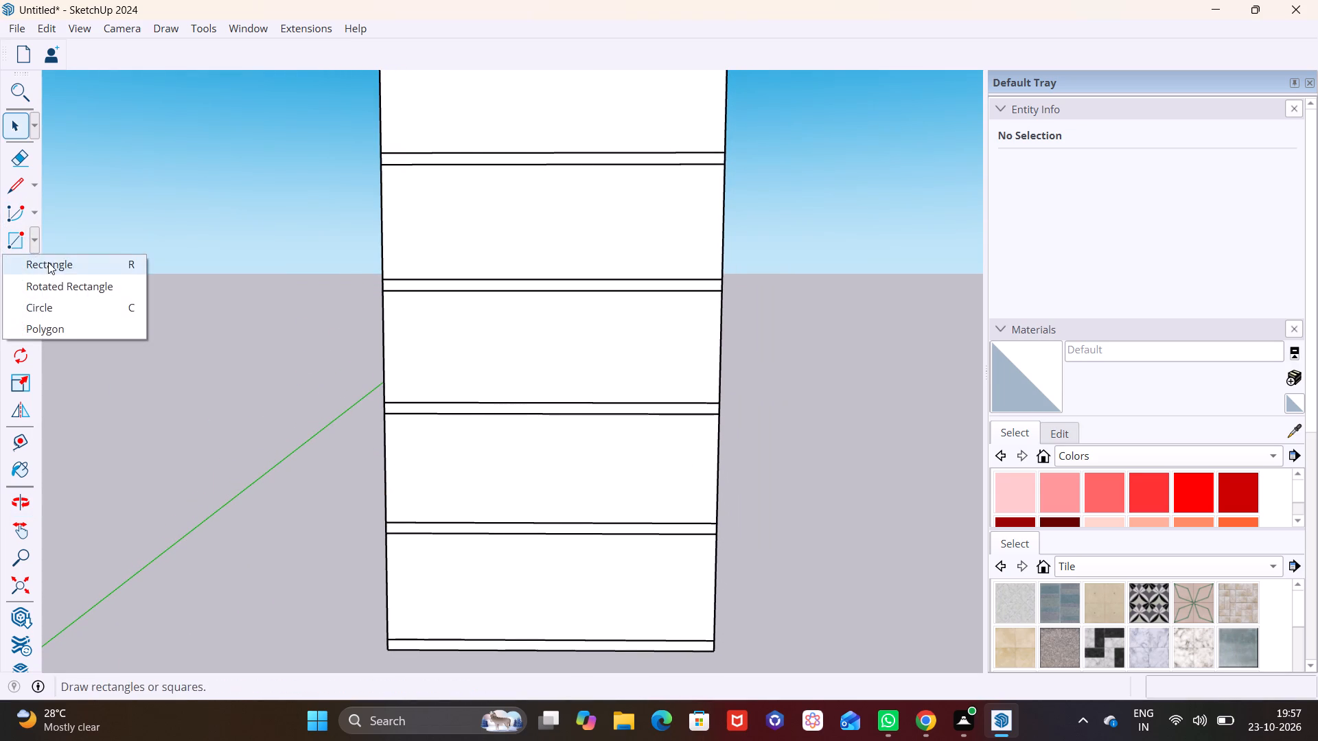
click(48, 262)
scroll(517, 352, down, 4)
scroll(583, 384, up, 3)
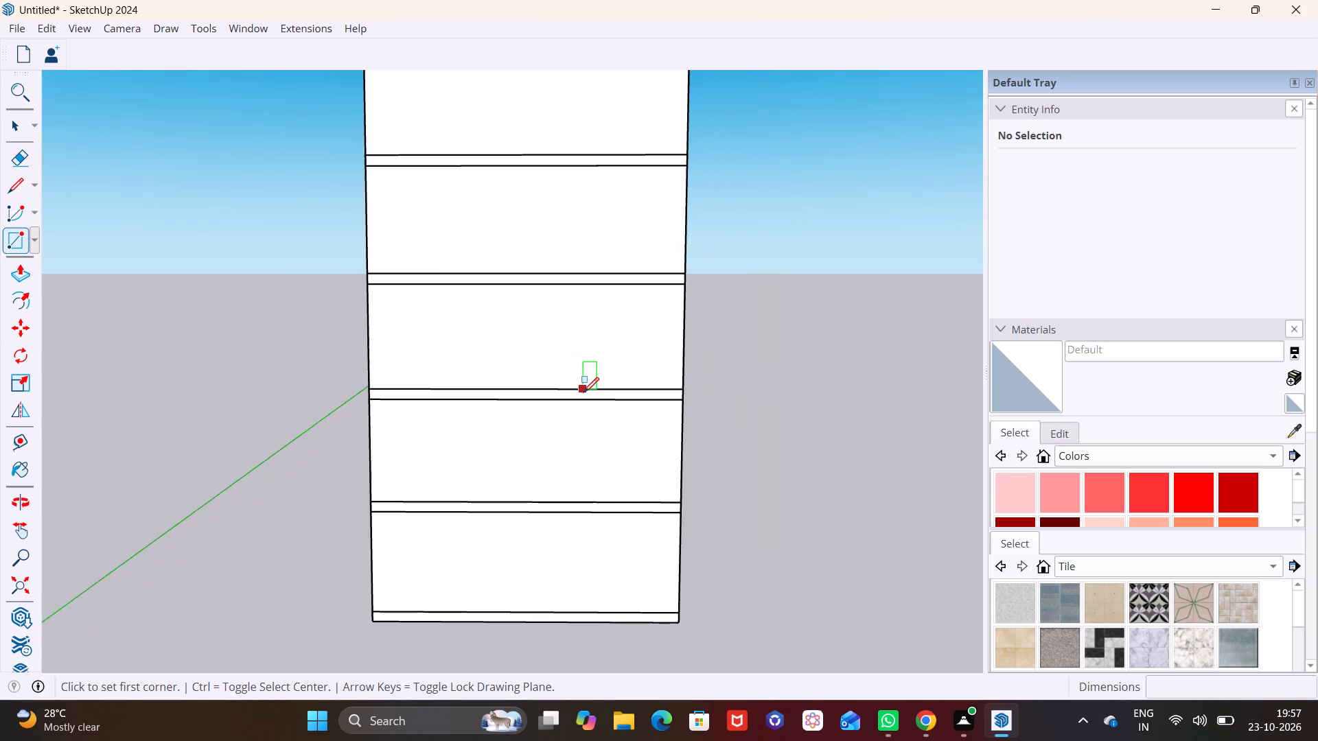
scroll(583, 392, up, 1)
middle_drag(585, 398, 481, 410)
scroll(502, 496, up, 1)
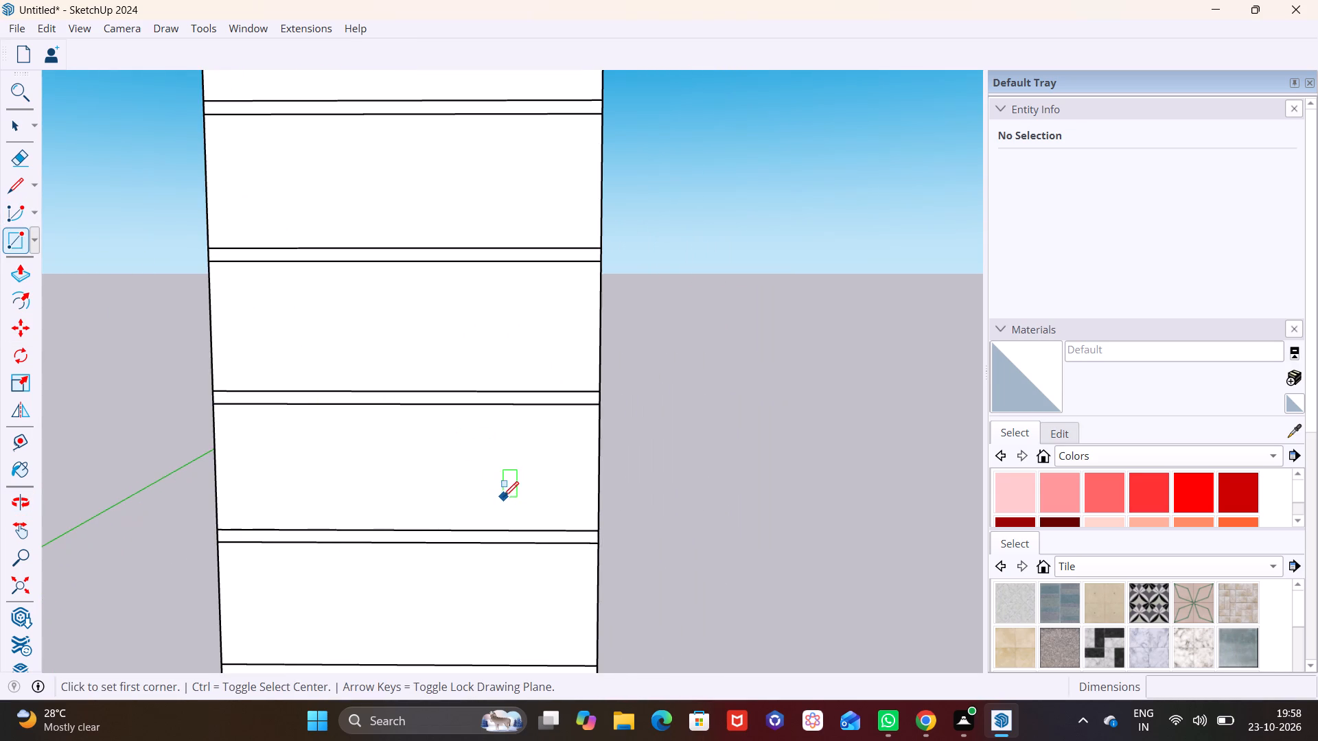
scroll(503, 498, up, 2)
shift+middle_drag(527, 517, 492, 347)
scroll(486, 485, up, 2)
shift+scroll(489, 486, up, 1)
shift+middle_drag(490, 486, 564, 442)
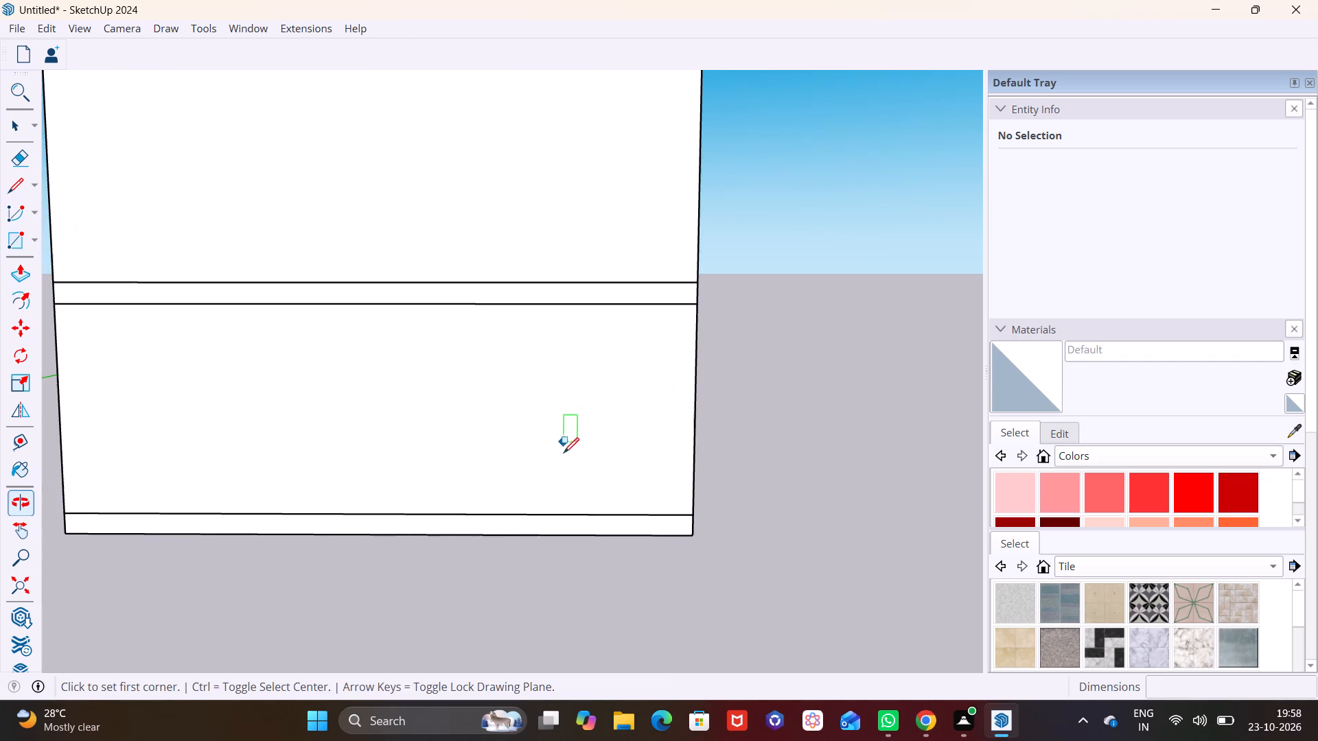
scroll(560, 495, up, 2)
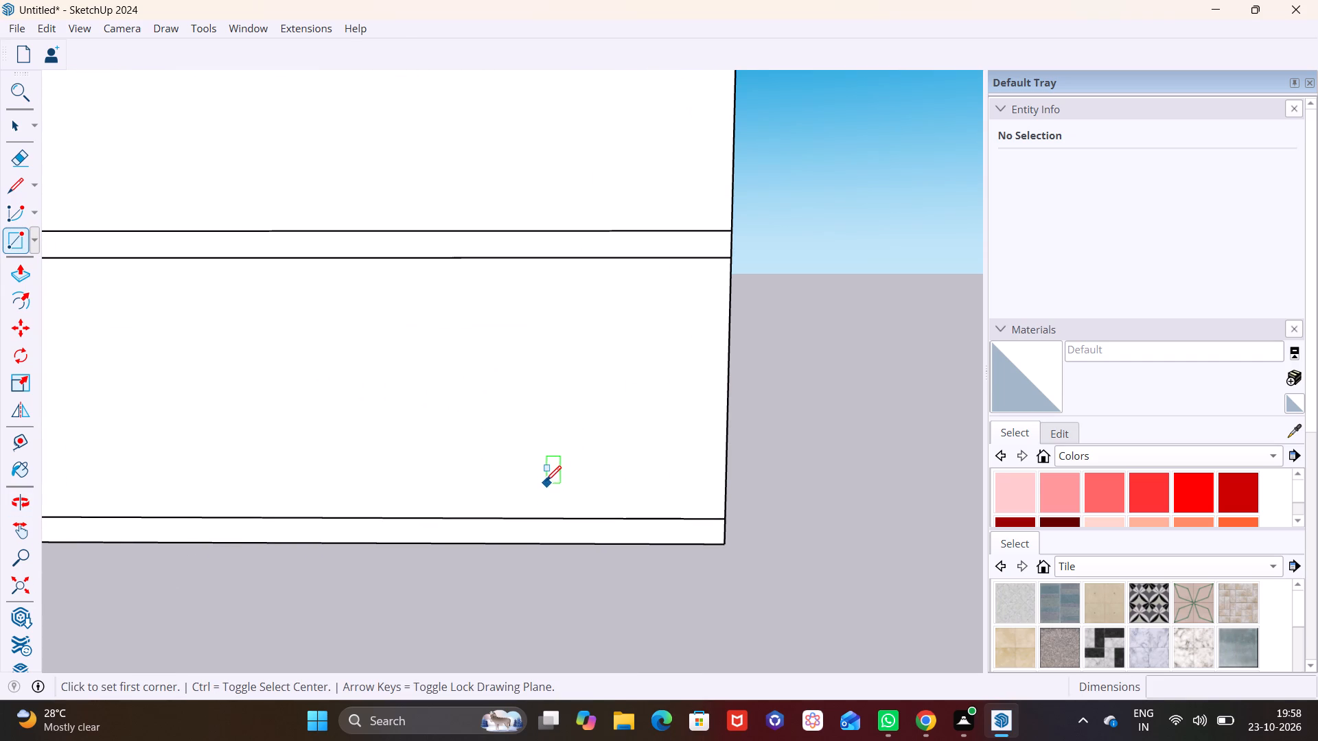
scroll(546, 480, up, 1)
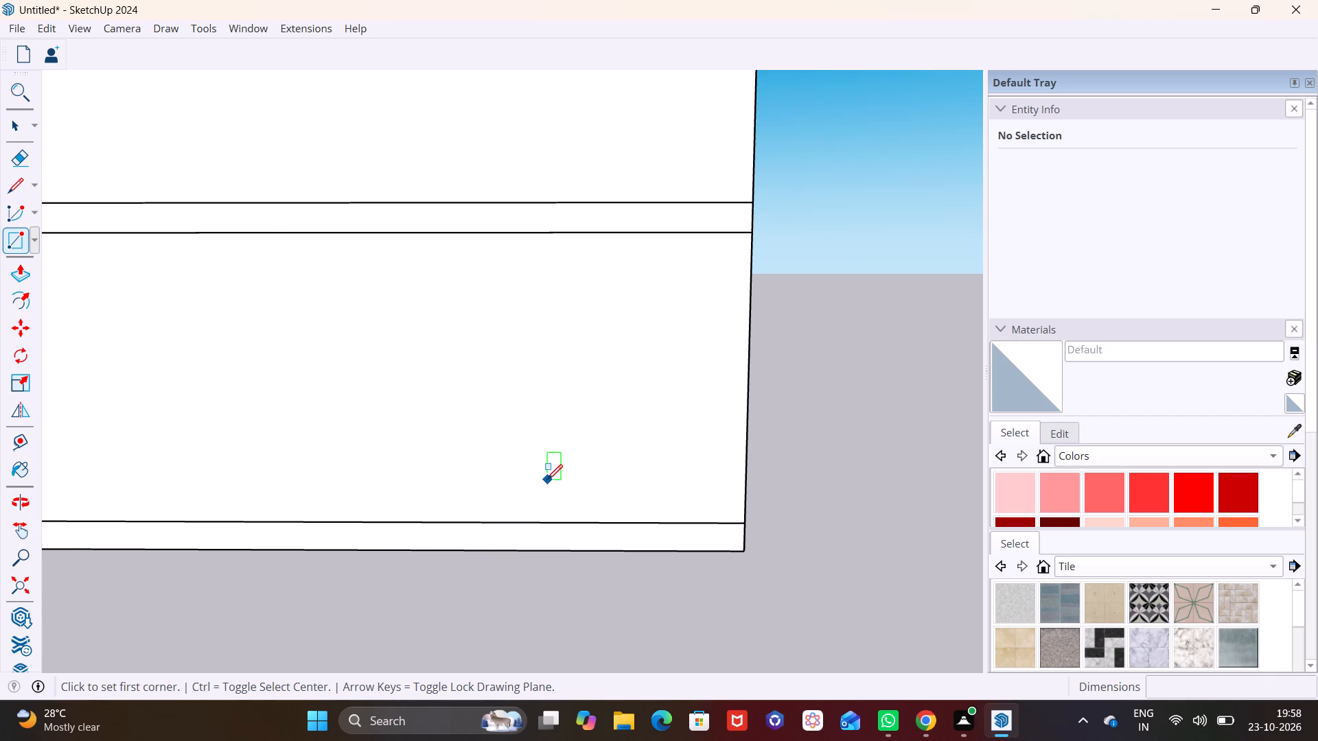
middle_drag(570, 385, 570, 399)
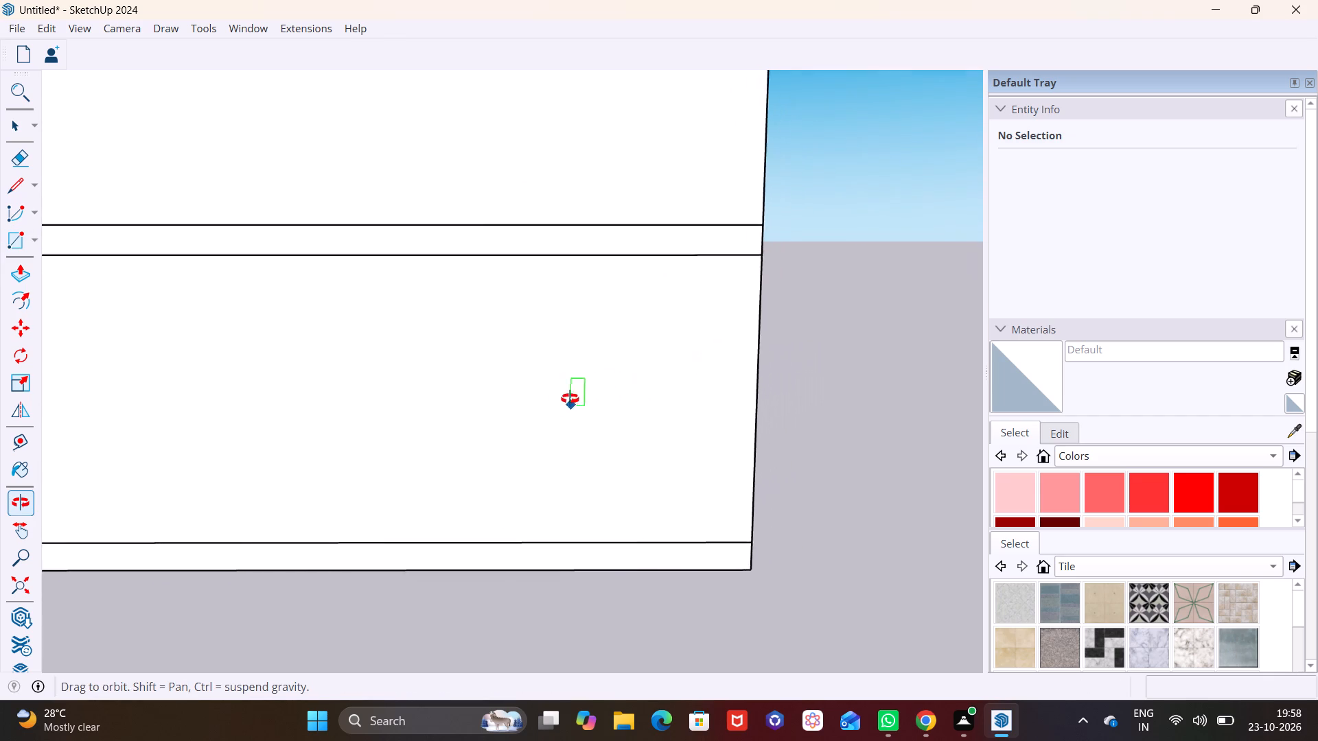
middle_drag(570, 399, 535, 402)
middle_drag(559, 407, 610, 409)
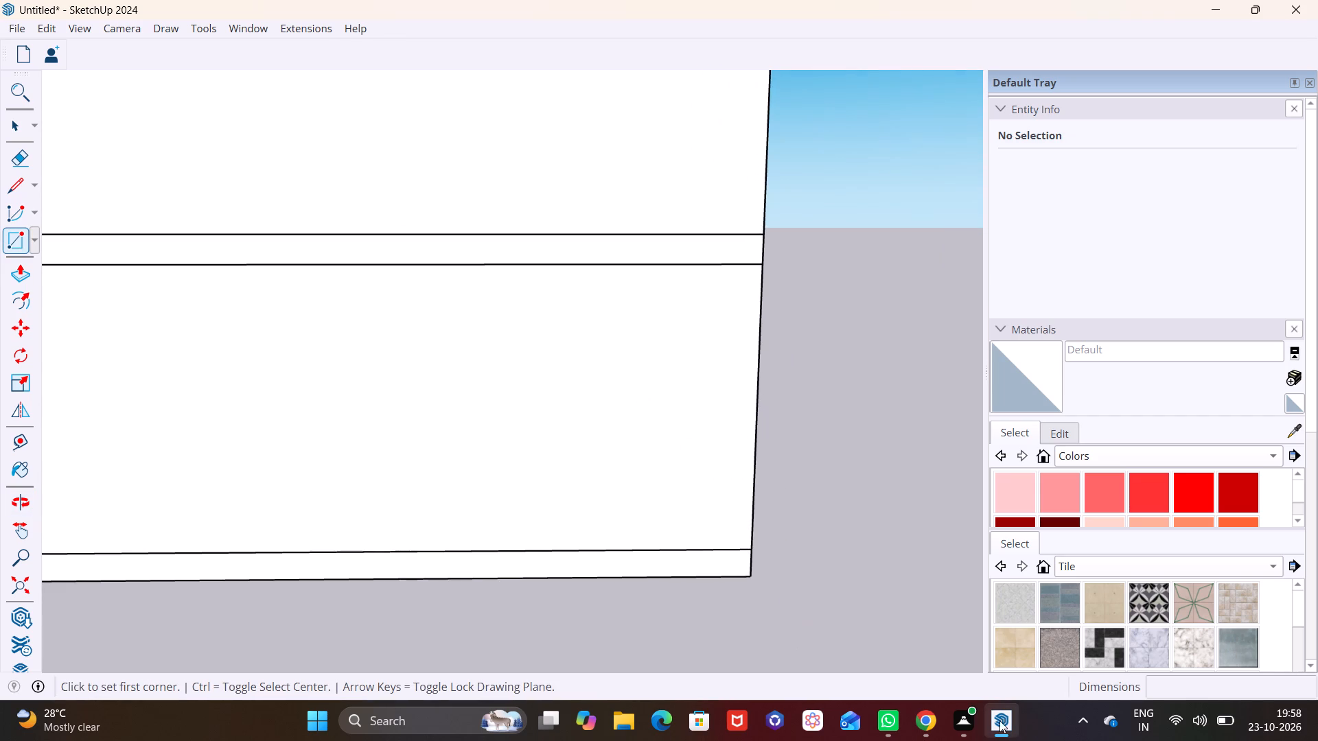
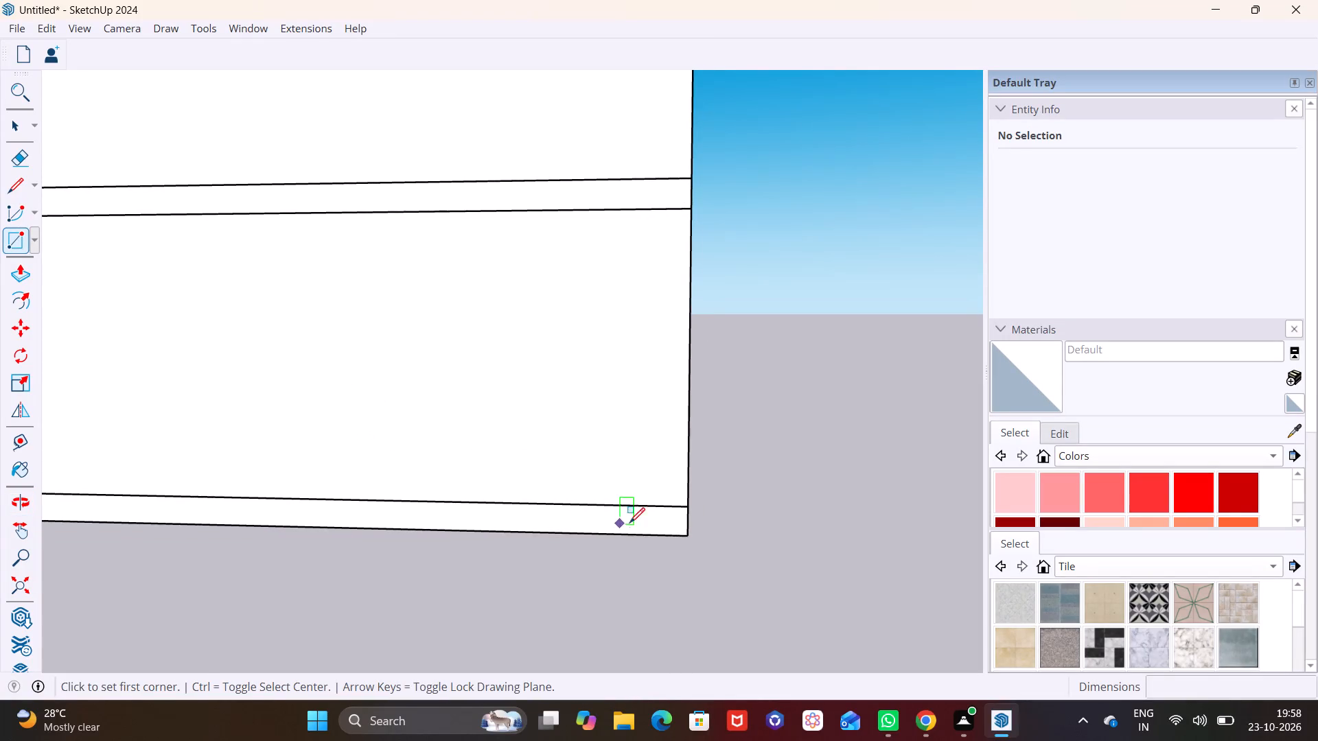
Draw a rectangle about 12' 8" by 1' on the base slab's edge, starting at the building's corner.
middle_drag(660, 499, 702, 480)
scroll(703, 478, down, 3)
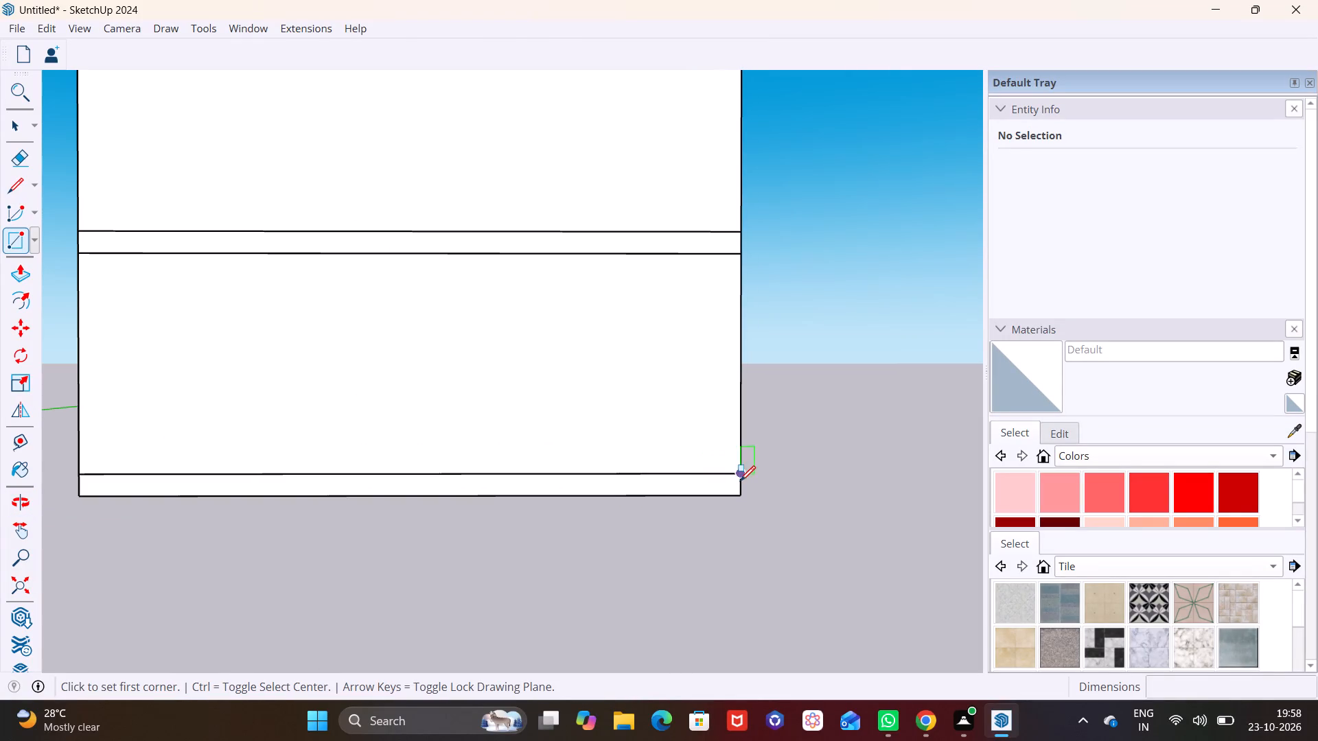
click(737, 472)
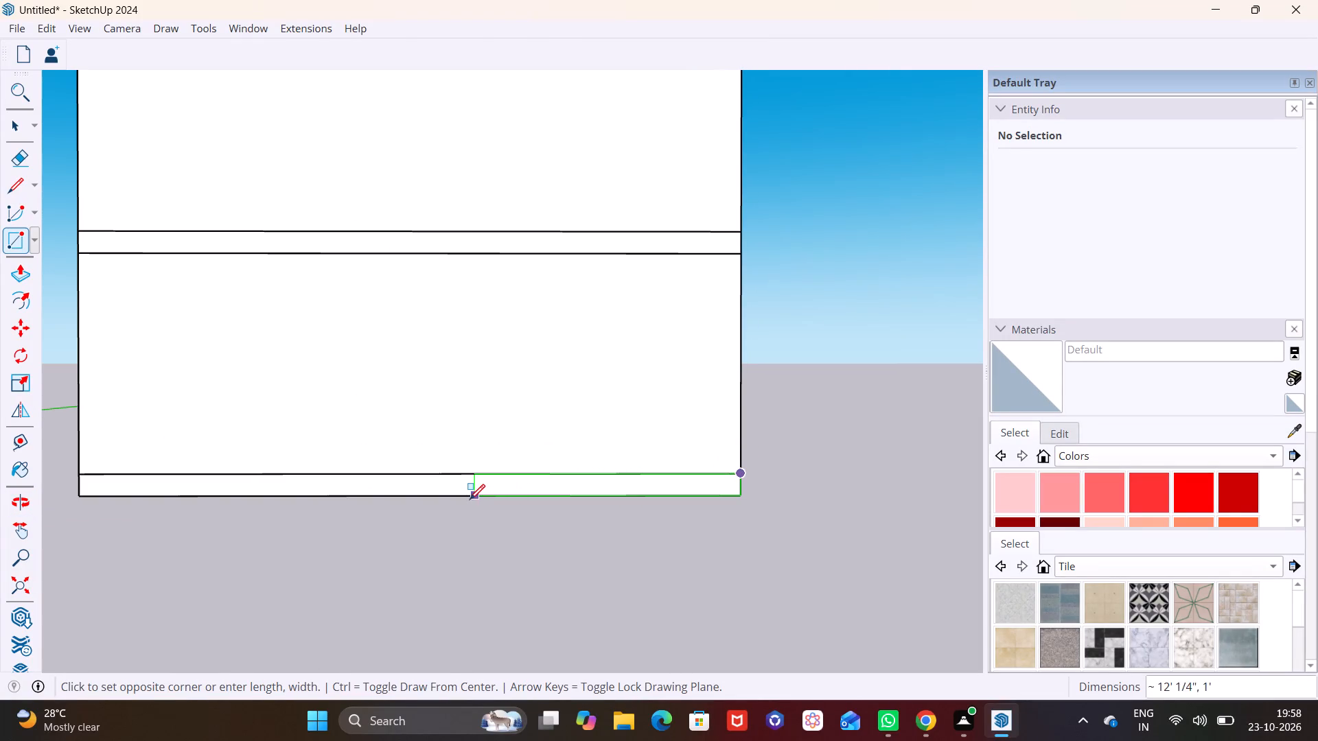
click(461, 499)
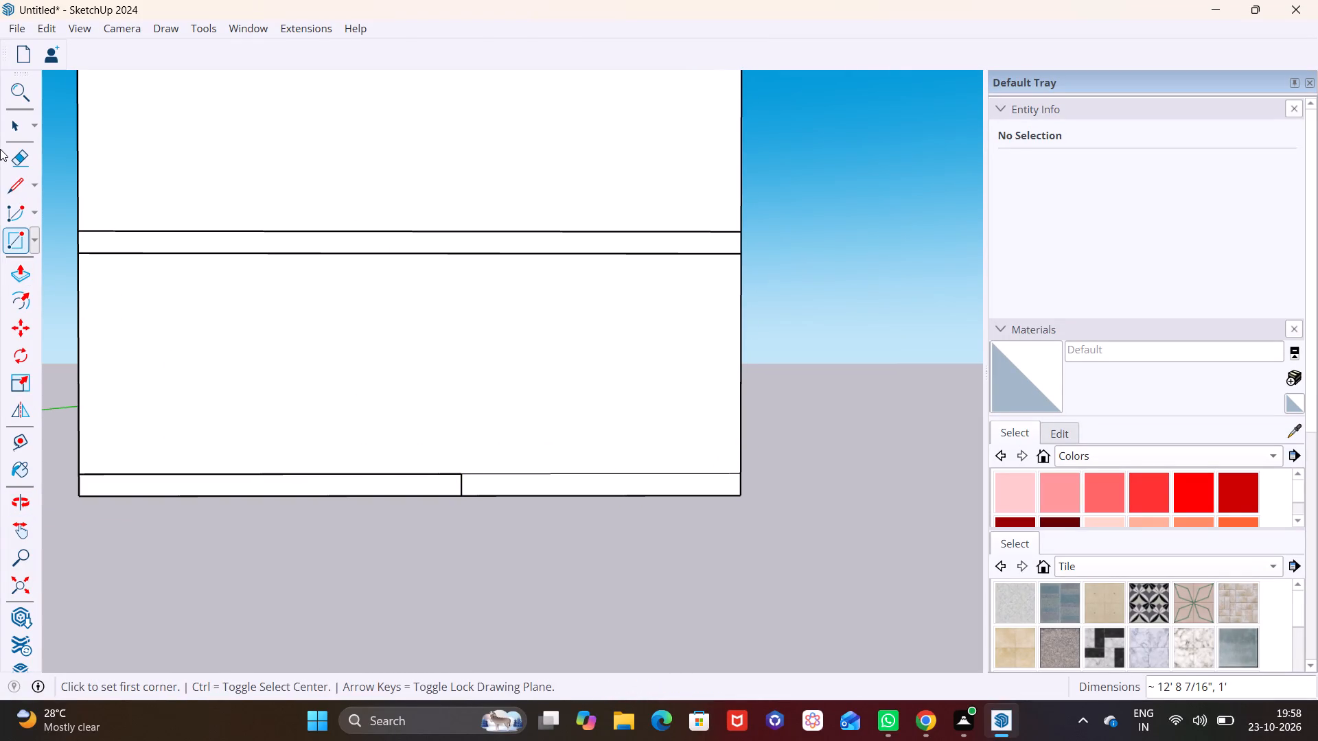
Push/pull the rectangle on the base slab's edge outward about 1' 4" to form a ledge.
click(12, 130)
click(519, 489)
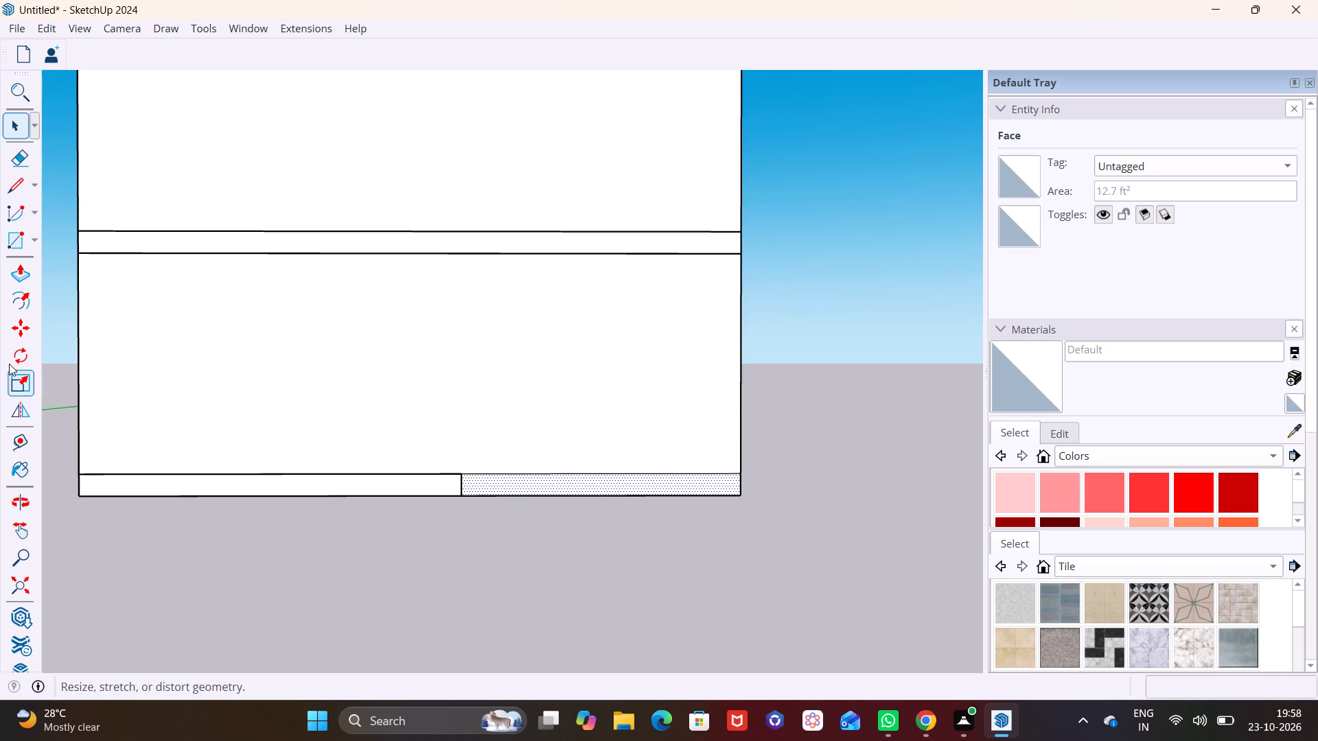
click(12, 282)
middle_drag(632, 351, 451, 427)
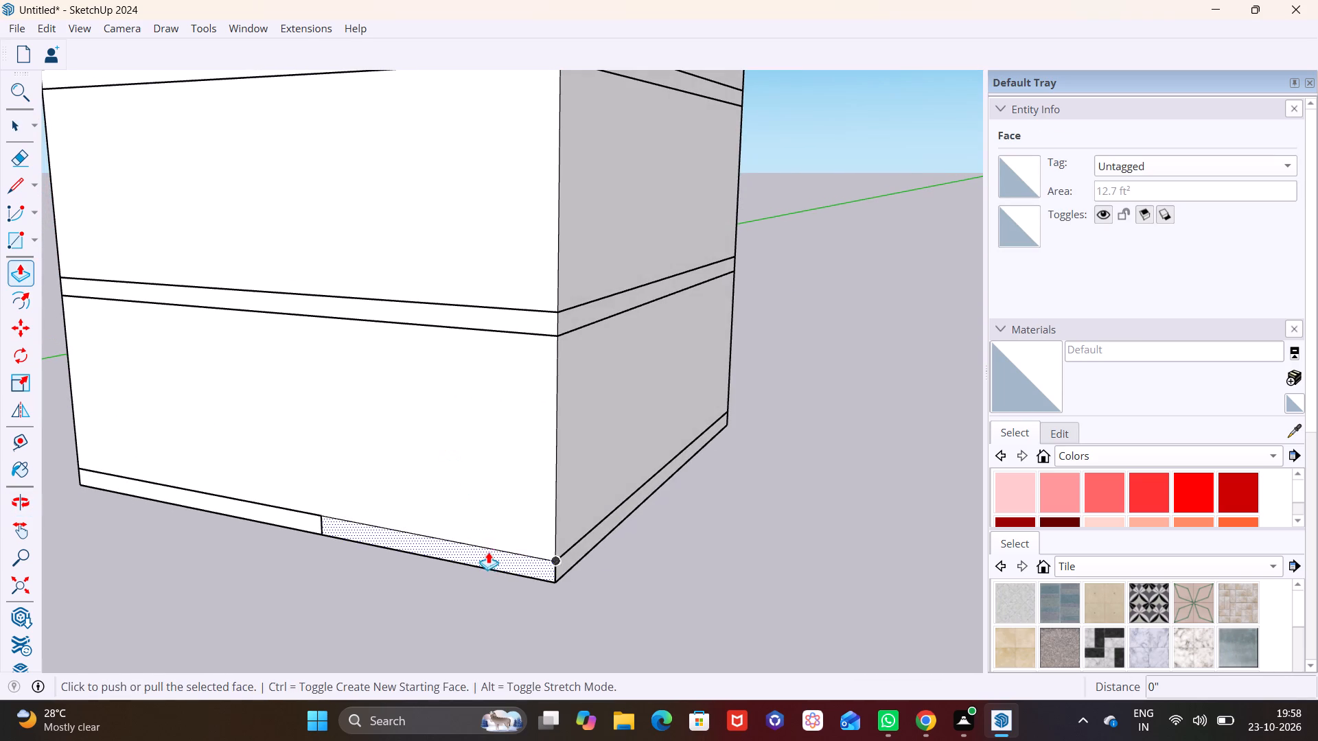
click(488, 556)
click(475, 559)
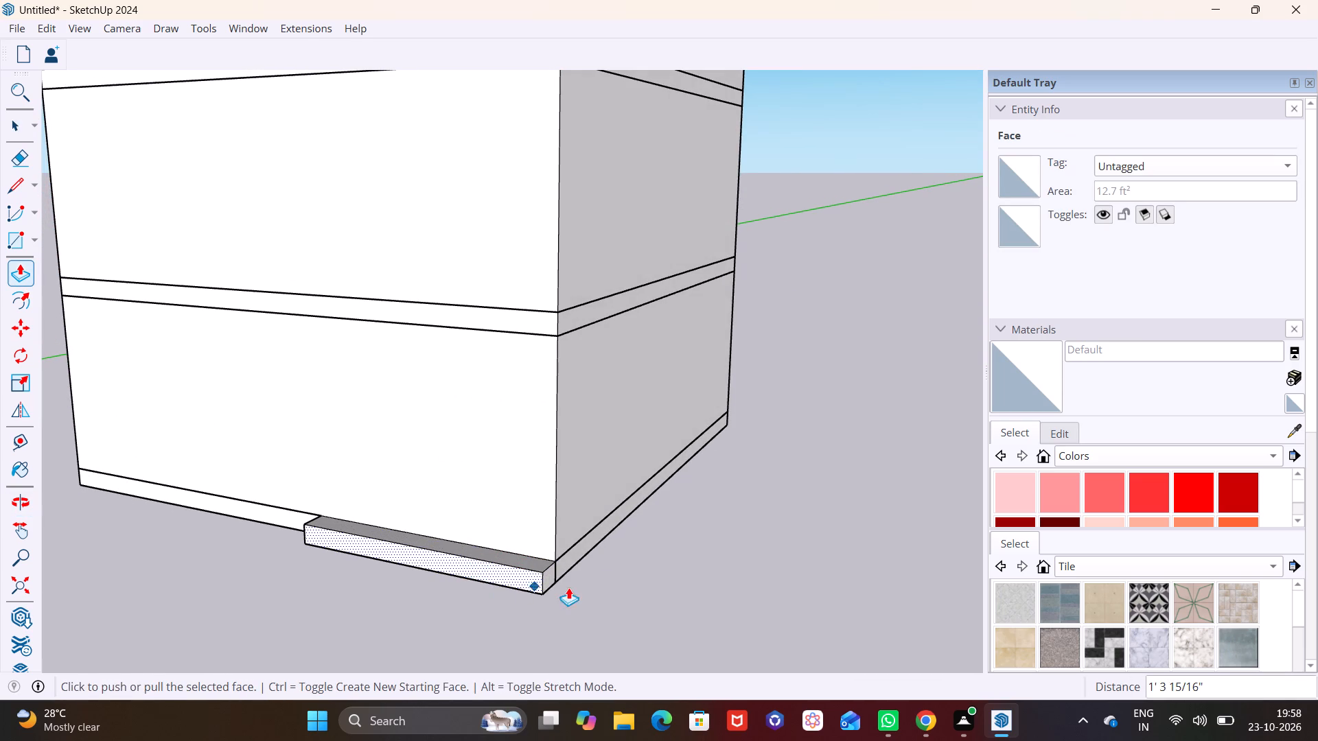
Extend the ledge's end face about 1' 1" past the building's corner.
click(21, 124)
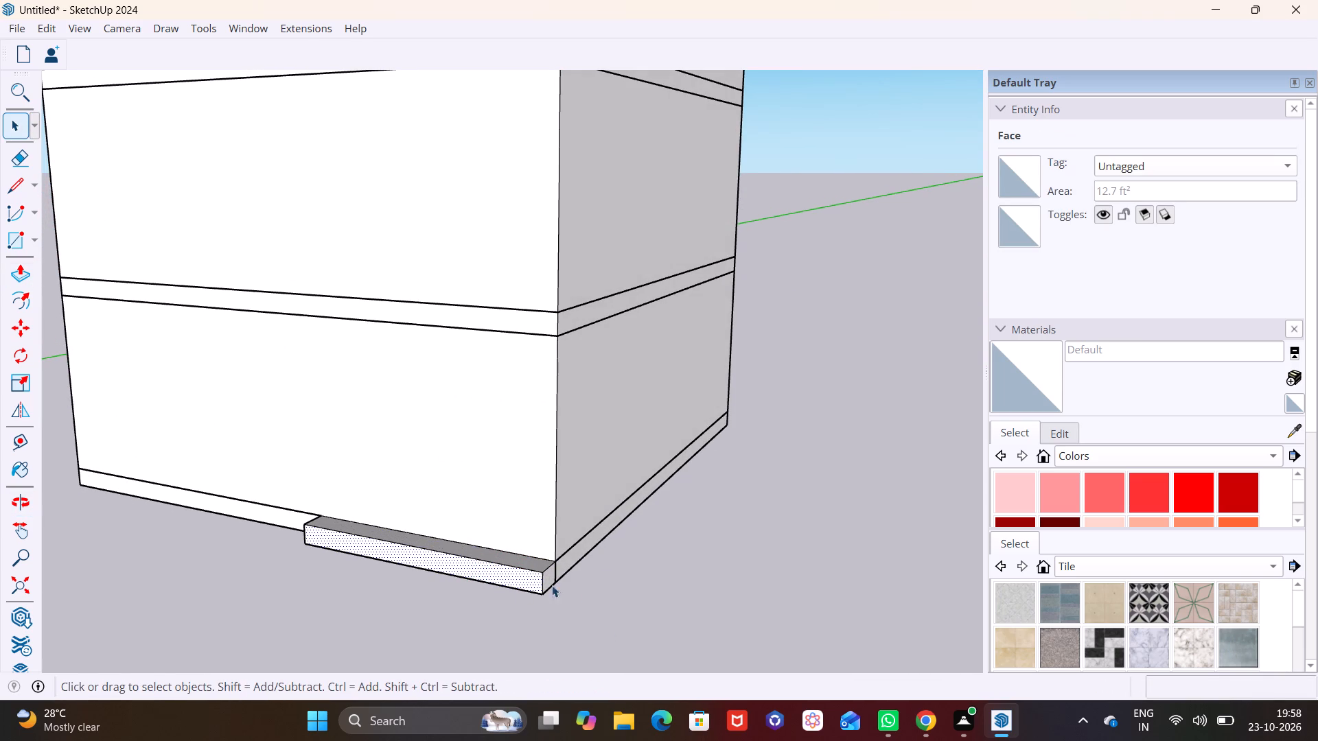
click(548, 579)
click(17, 279)
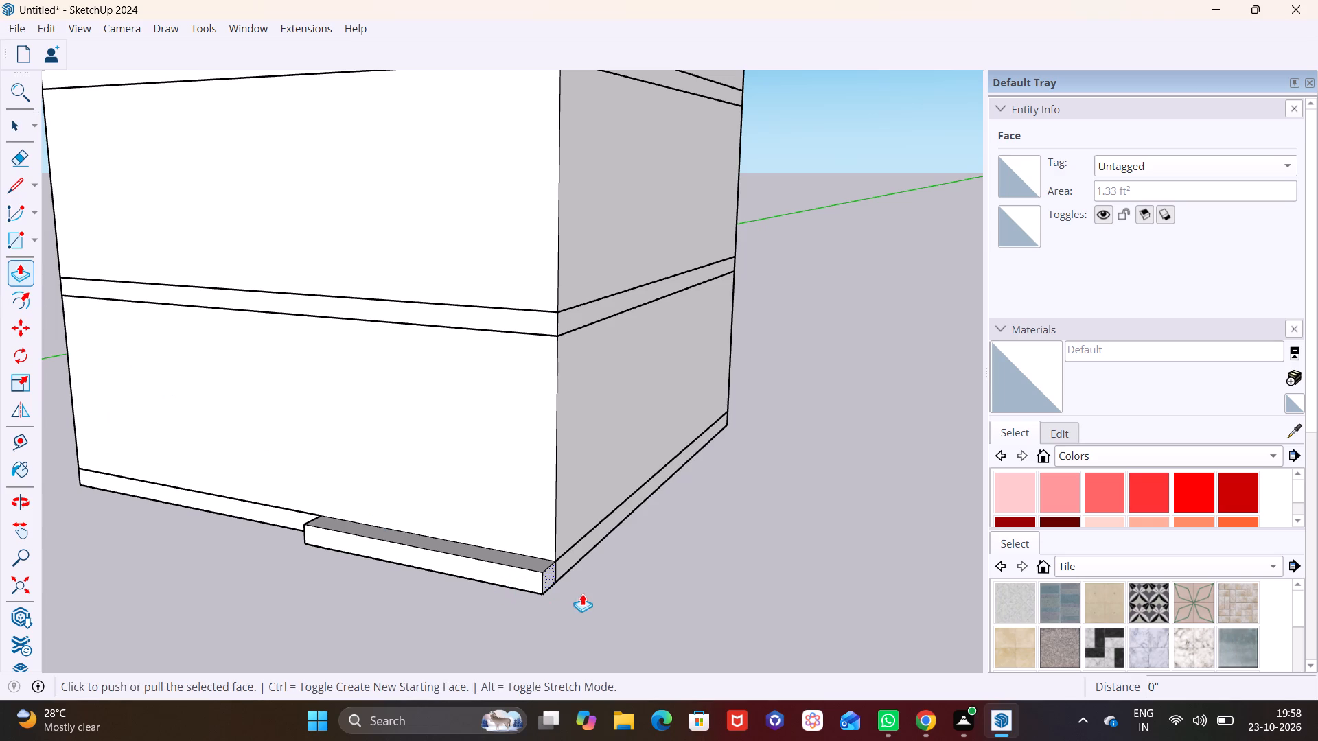
click(551, 574)
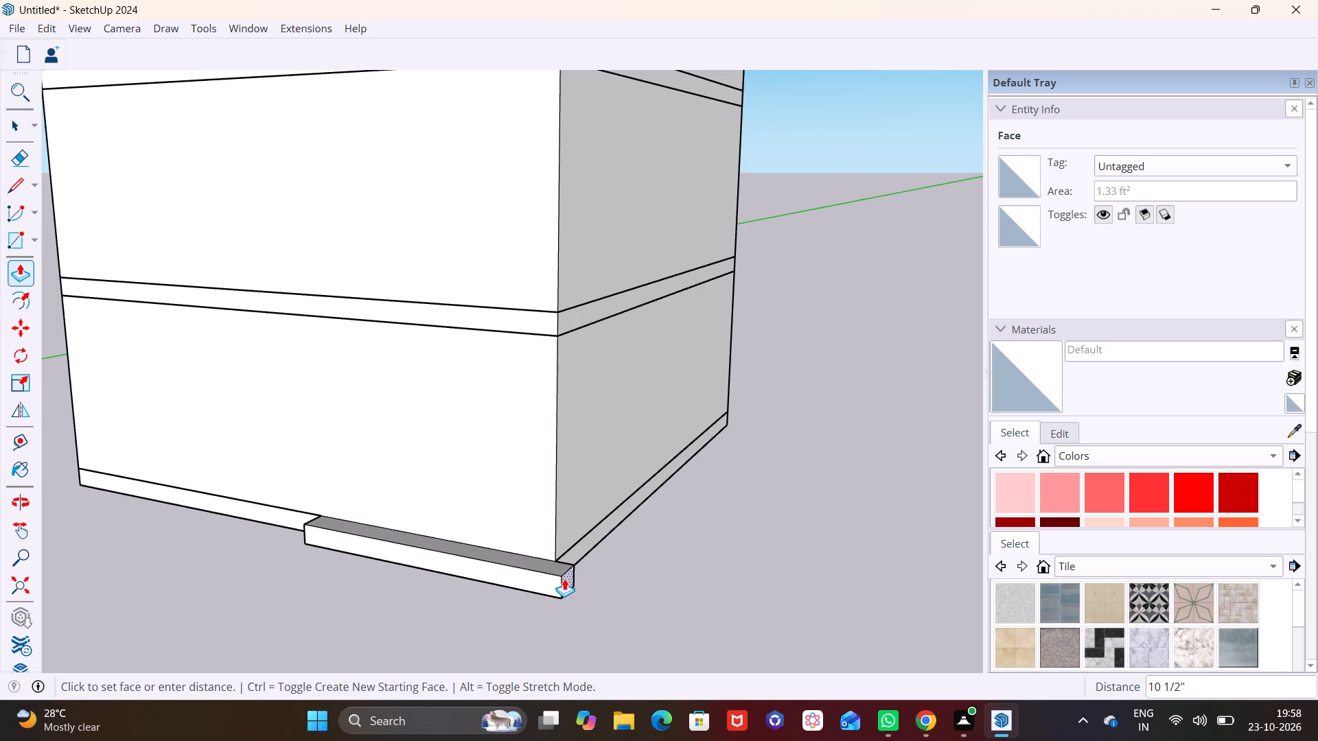
click(566, 579)
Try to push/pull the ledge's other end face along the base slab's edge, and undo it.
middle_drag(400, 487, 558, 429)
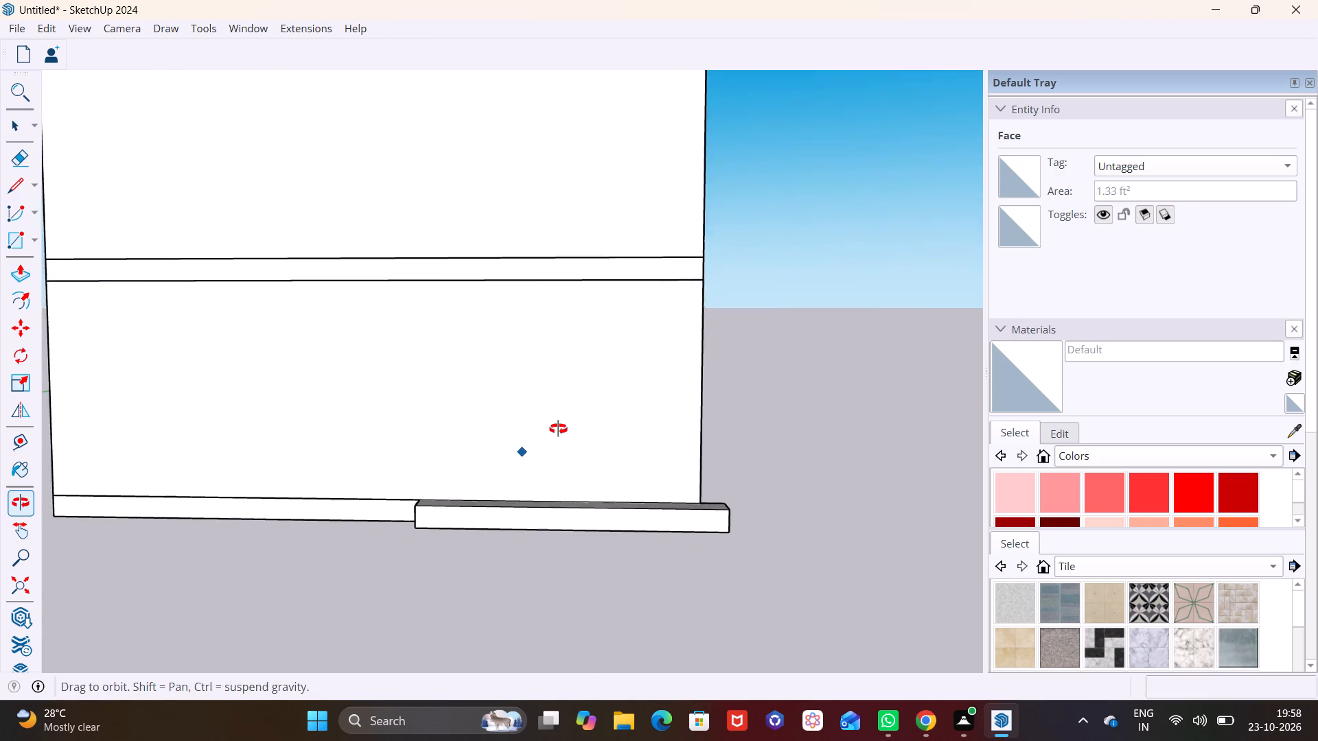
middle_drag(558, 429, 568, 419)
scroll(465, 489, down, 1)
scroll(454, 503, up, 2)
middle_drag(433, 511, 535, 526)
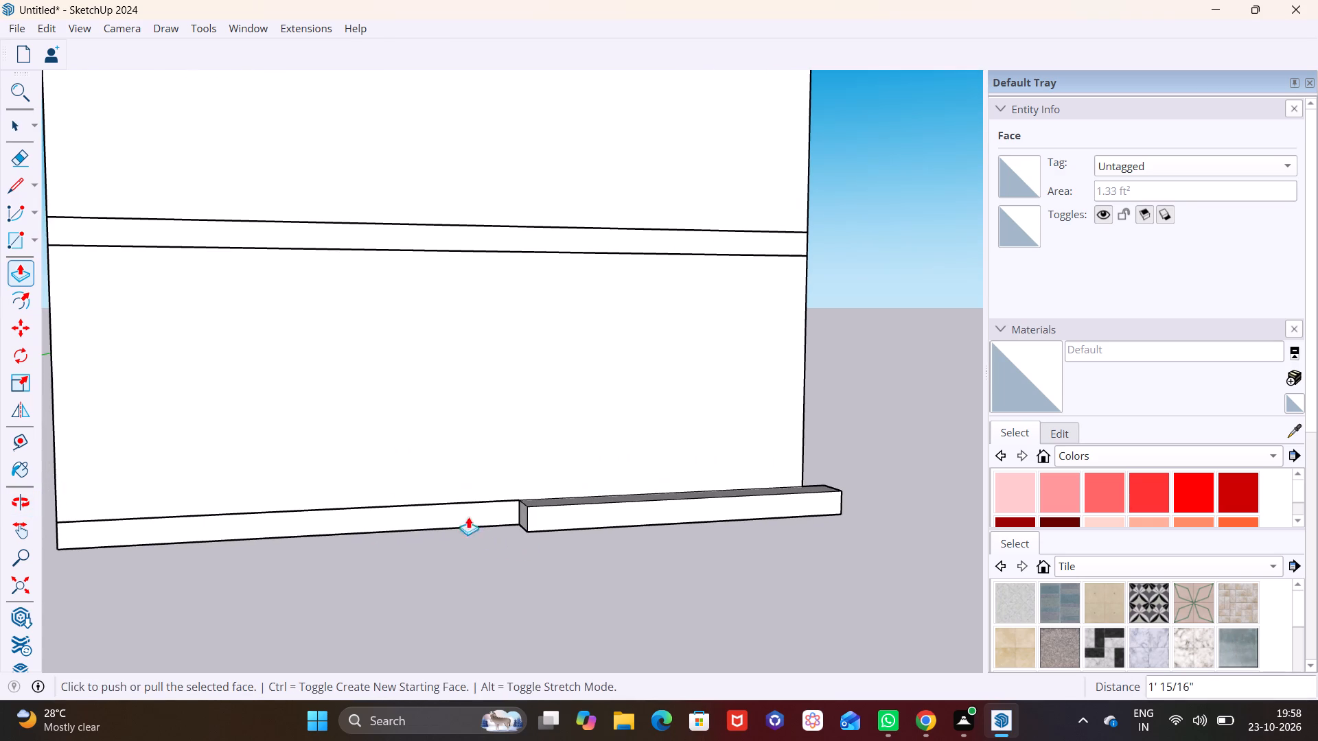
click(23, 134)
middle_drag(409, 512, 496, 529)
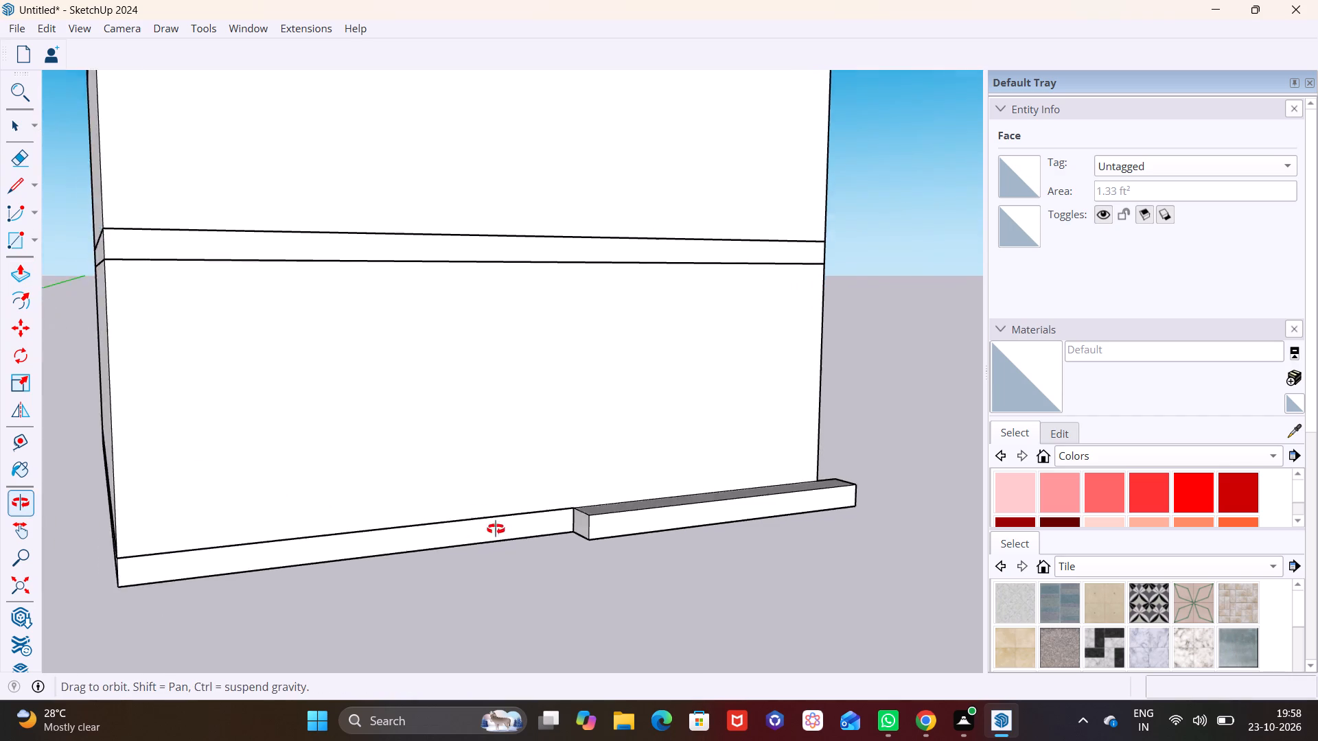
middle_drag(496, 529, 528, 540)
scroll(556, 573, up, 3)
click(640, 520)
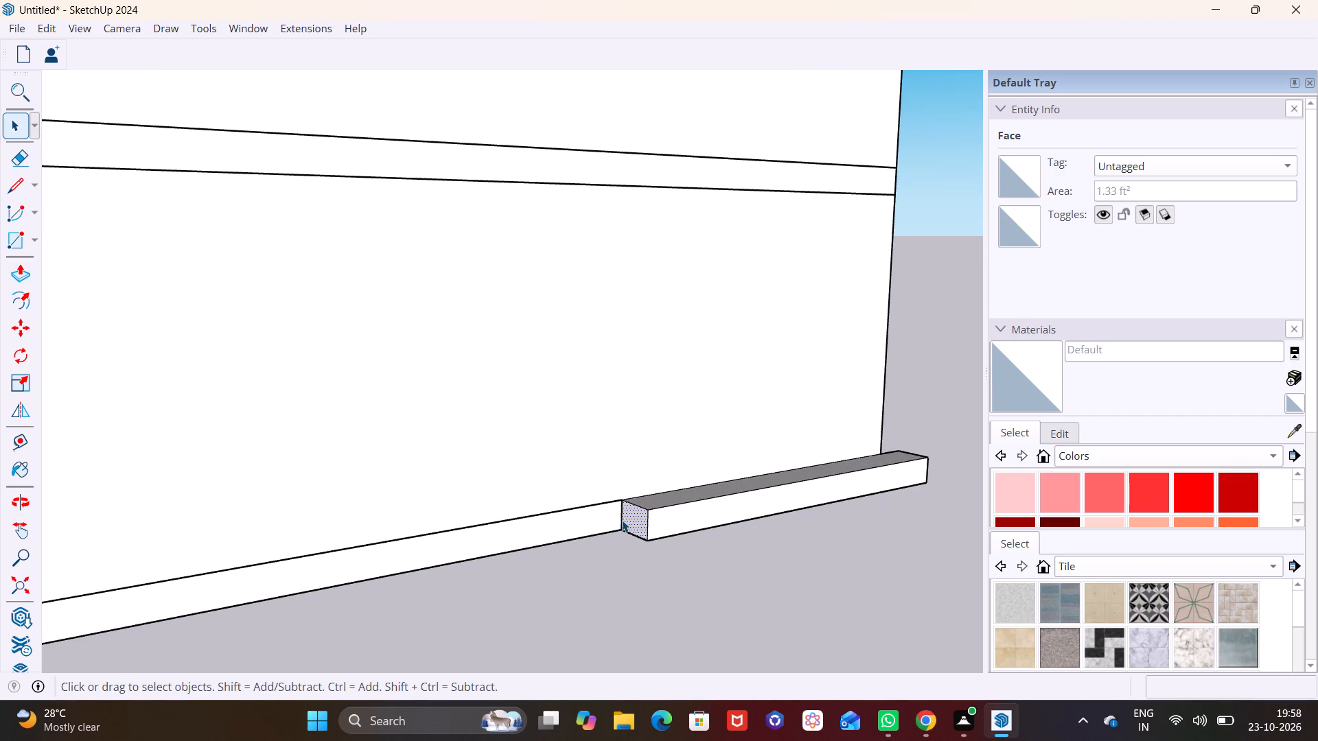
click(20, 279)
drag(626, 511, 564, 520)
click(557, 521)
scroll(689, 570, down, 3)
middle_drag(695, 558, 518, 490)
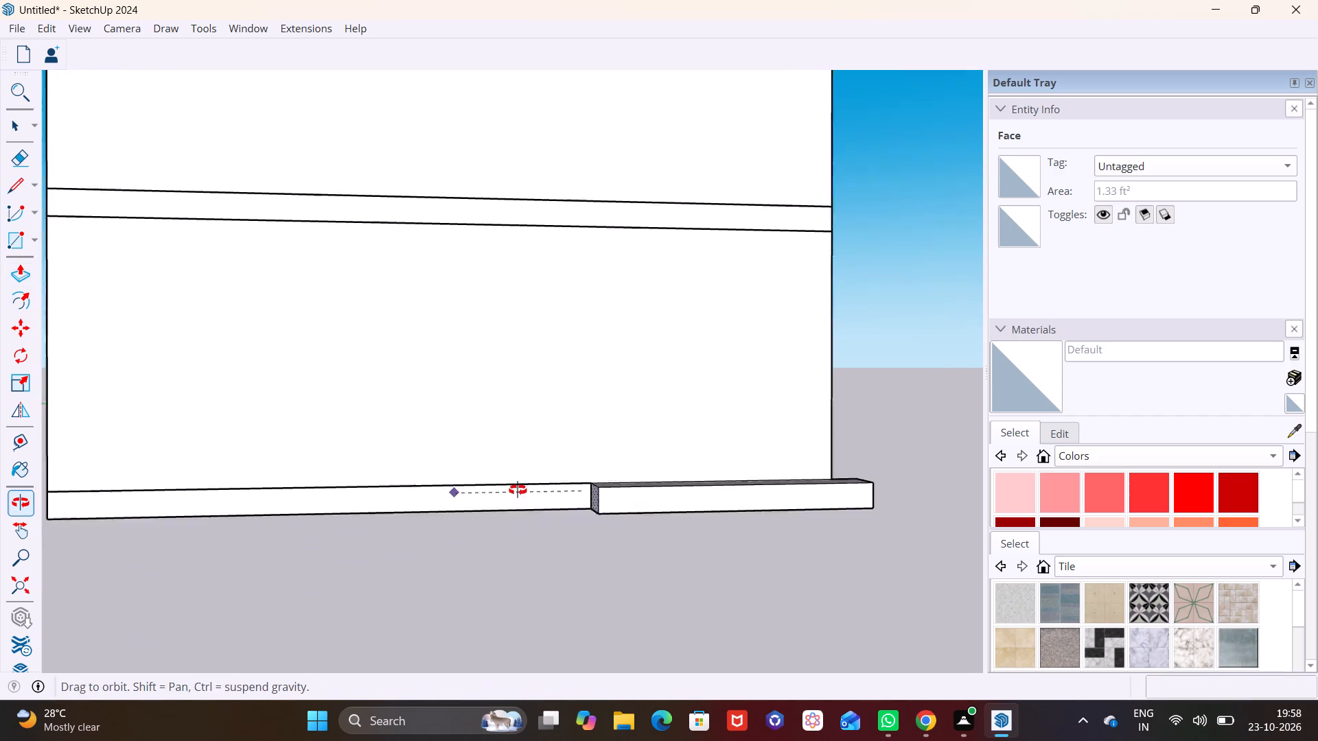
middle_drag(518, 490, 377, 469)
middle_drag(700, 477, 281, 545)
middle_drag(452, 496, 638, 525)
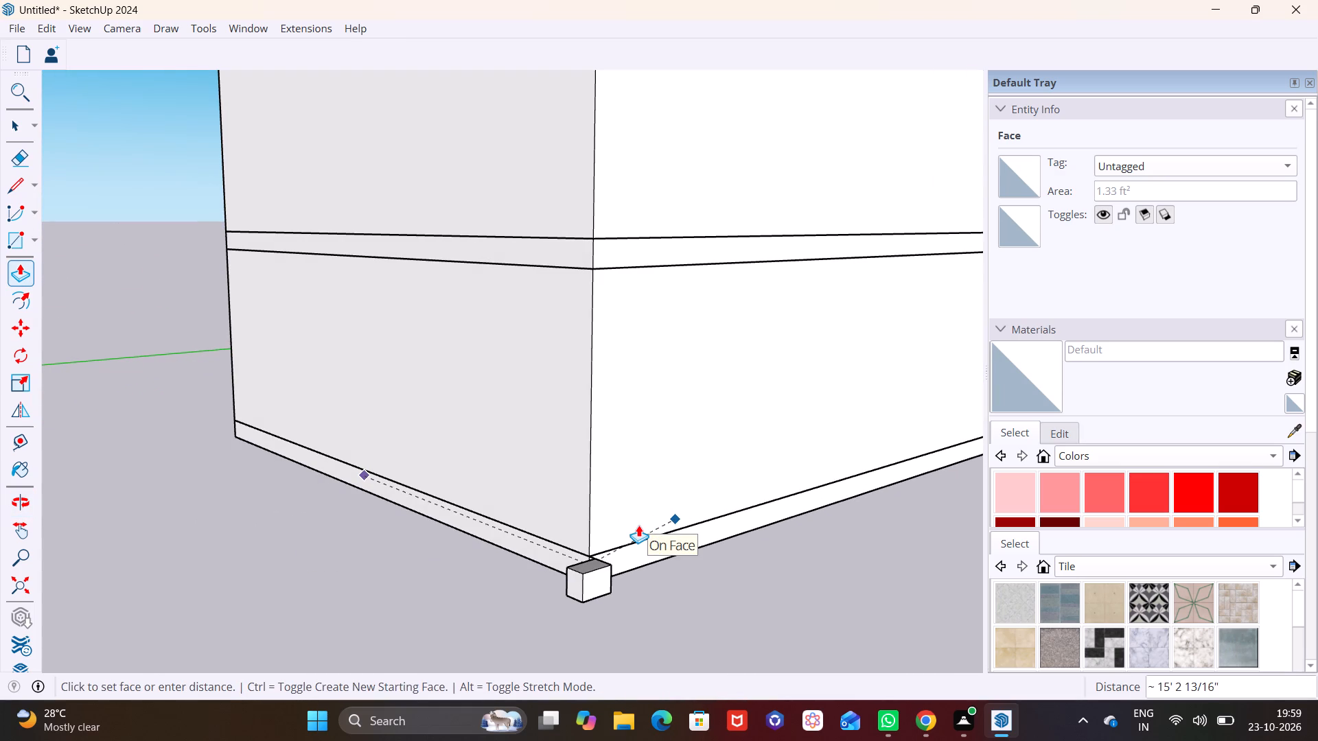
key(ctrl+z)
Draw a rectangle about 1' 1" by 1' on the side of the ledge's projecting end, facing along the adjacent wall.
middle_drag(611, 559, 526, 570)
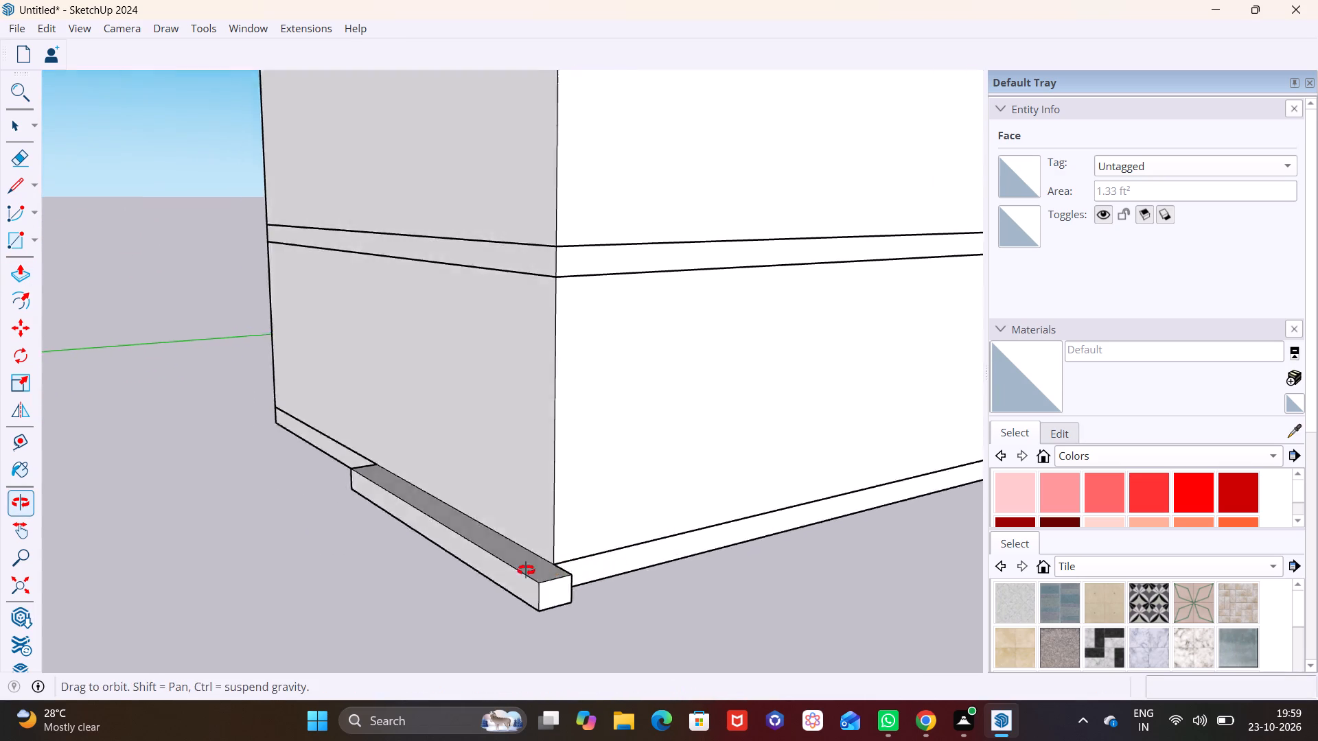
middle_drag(526, 570, 381, 570)
key(space)
scroll(554, 604, up, 1)
middle_drag(554, 604, 426, 609)
scroll(382, 577, up, 5)
shift+middle_drag(401, 568, 700, 526)
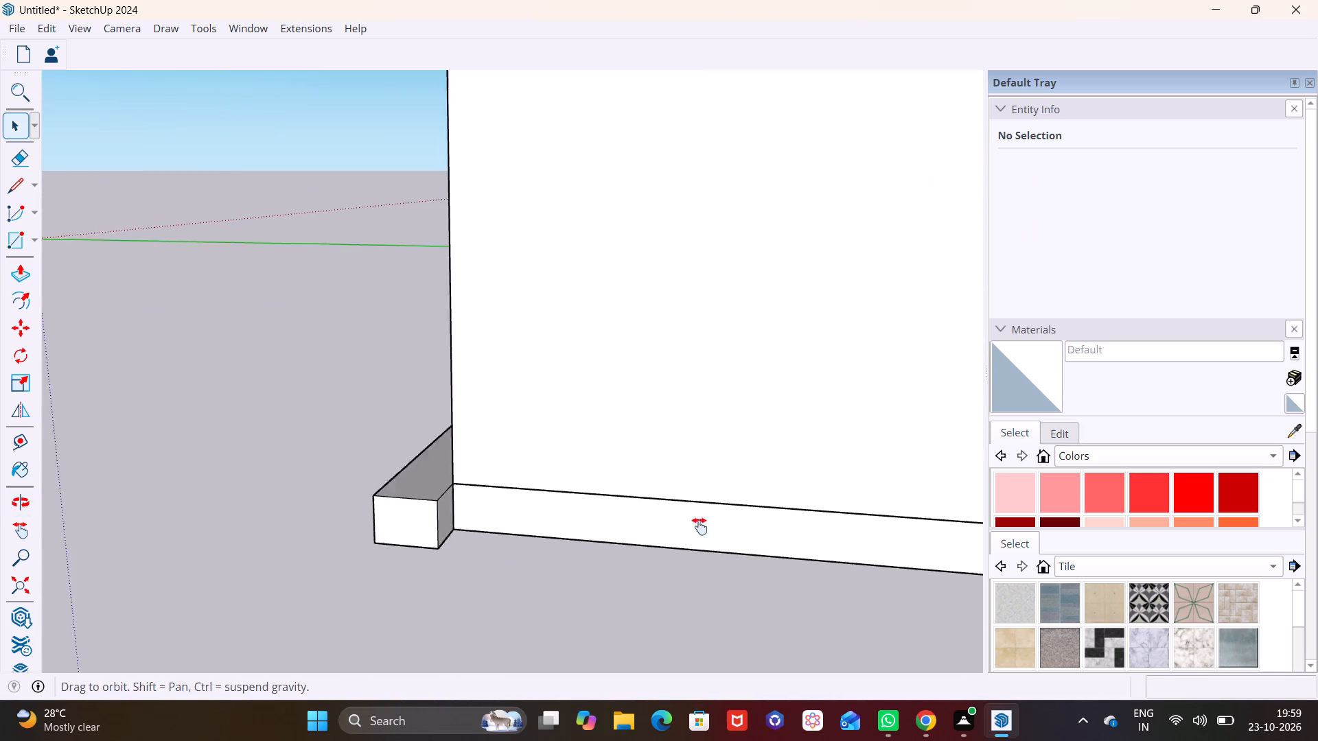
shift+middle_drag(700, 526, 759, 540)
middle_drag(662, 542, 451, 540)
scroll(305, 458, down, 1)
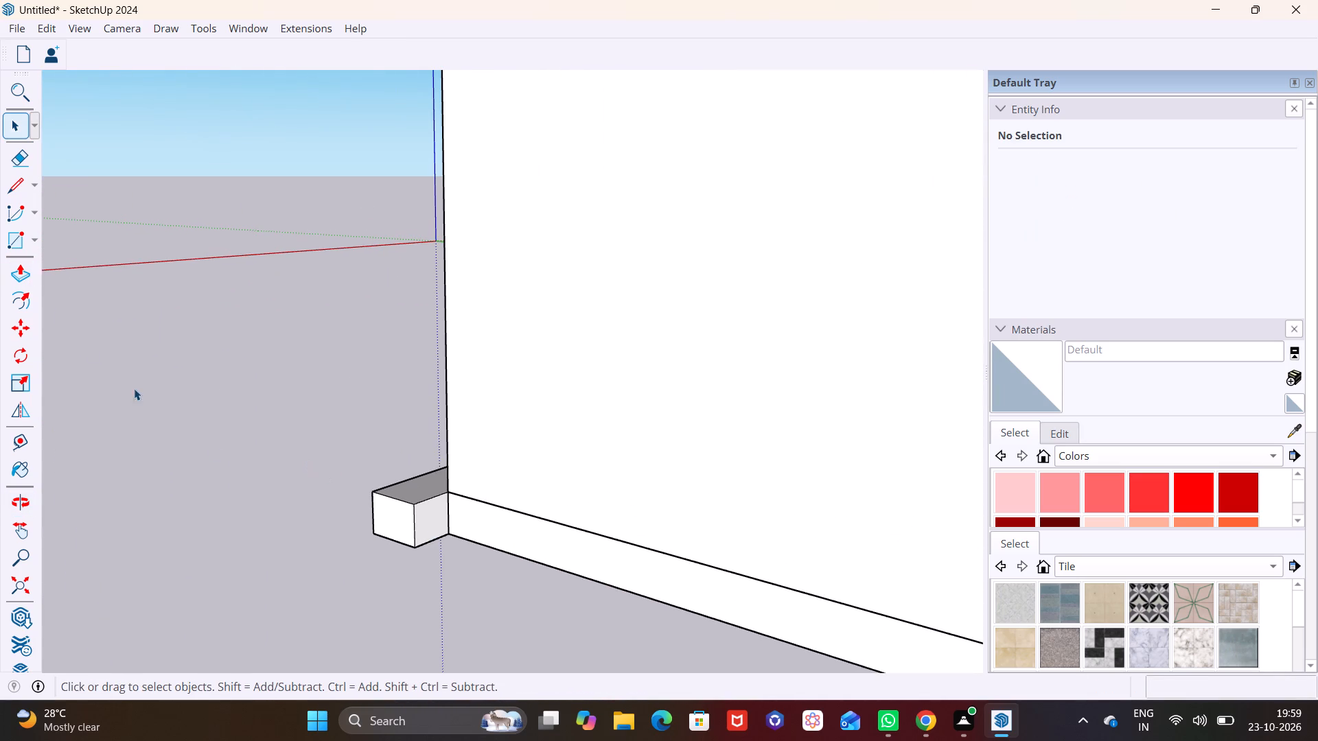
click(33, 237)
click(41, 267)
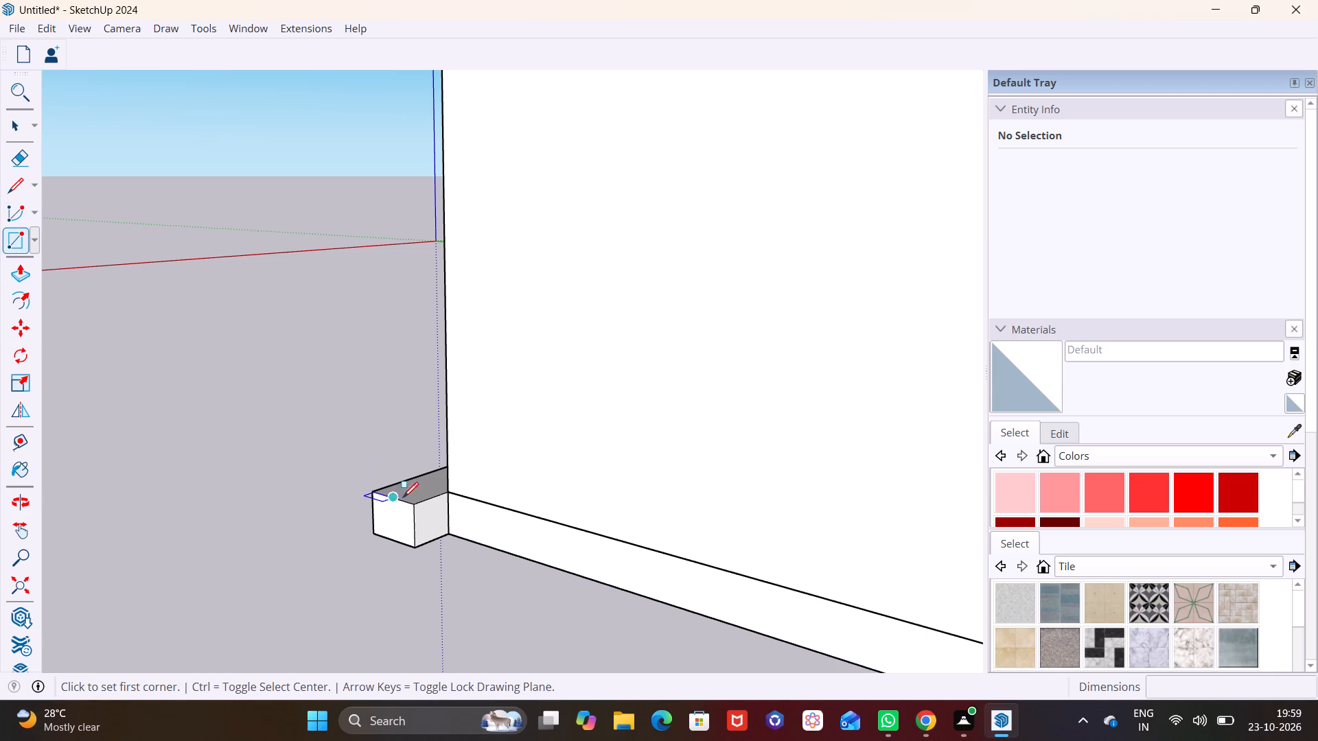
click(414, 501)
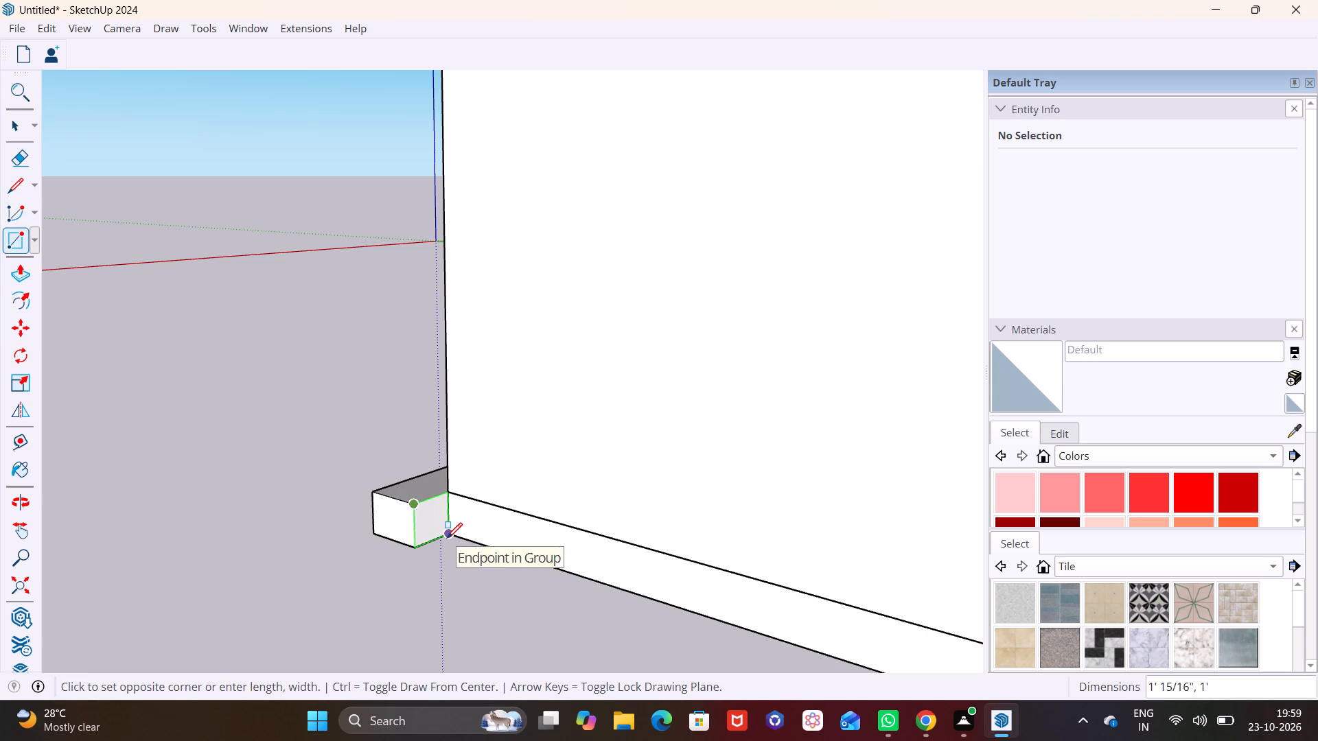
click(447, 541)
Push/pull the new rectangle along the adjacent wall's base so the ledge wraps around the corner.
key(space)
click(430, 524)
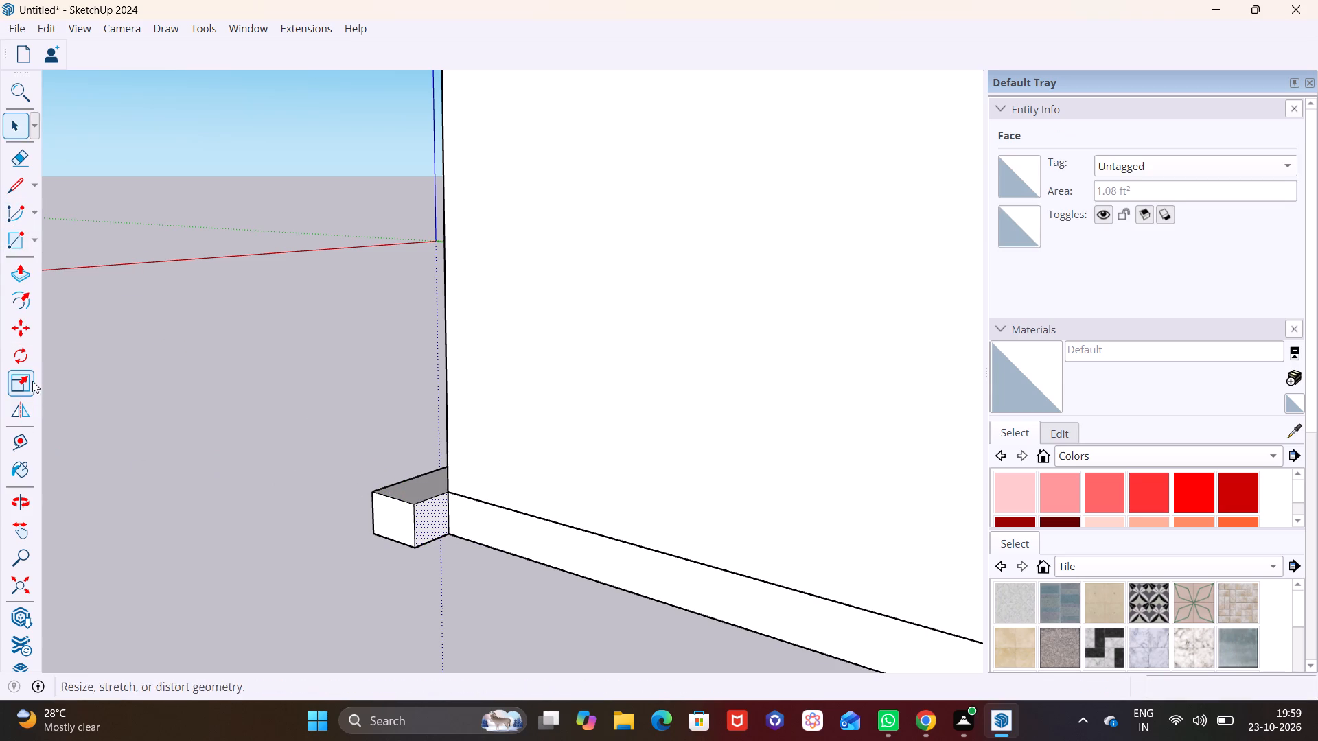
click(23, 278)
click(419, 516)
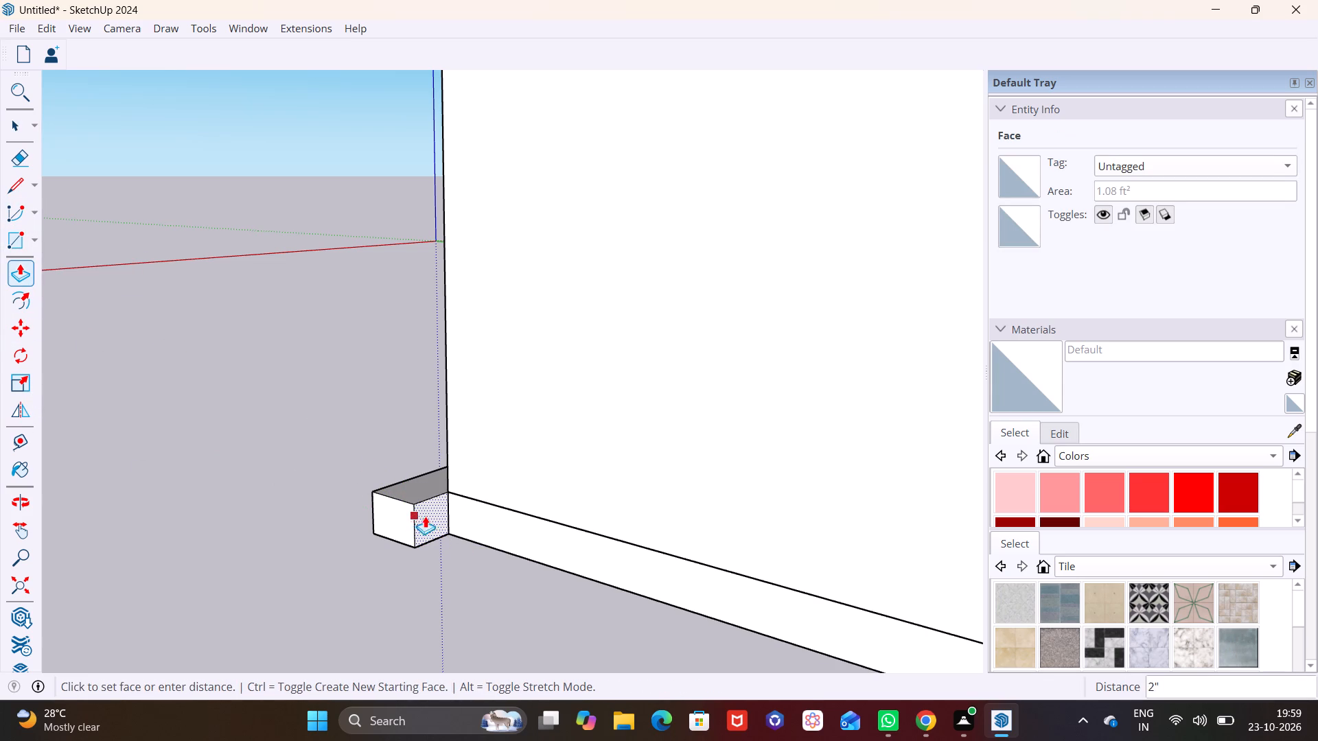
click(807, 598)
key(space)
Examine the L-shaped ledge around the building's corner from both sides and from above.
scroll(553, 497, down, 2)
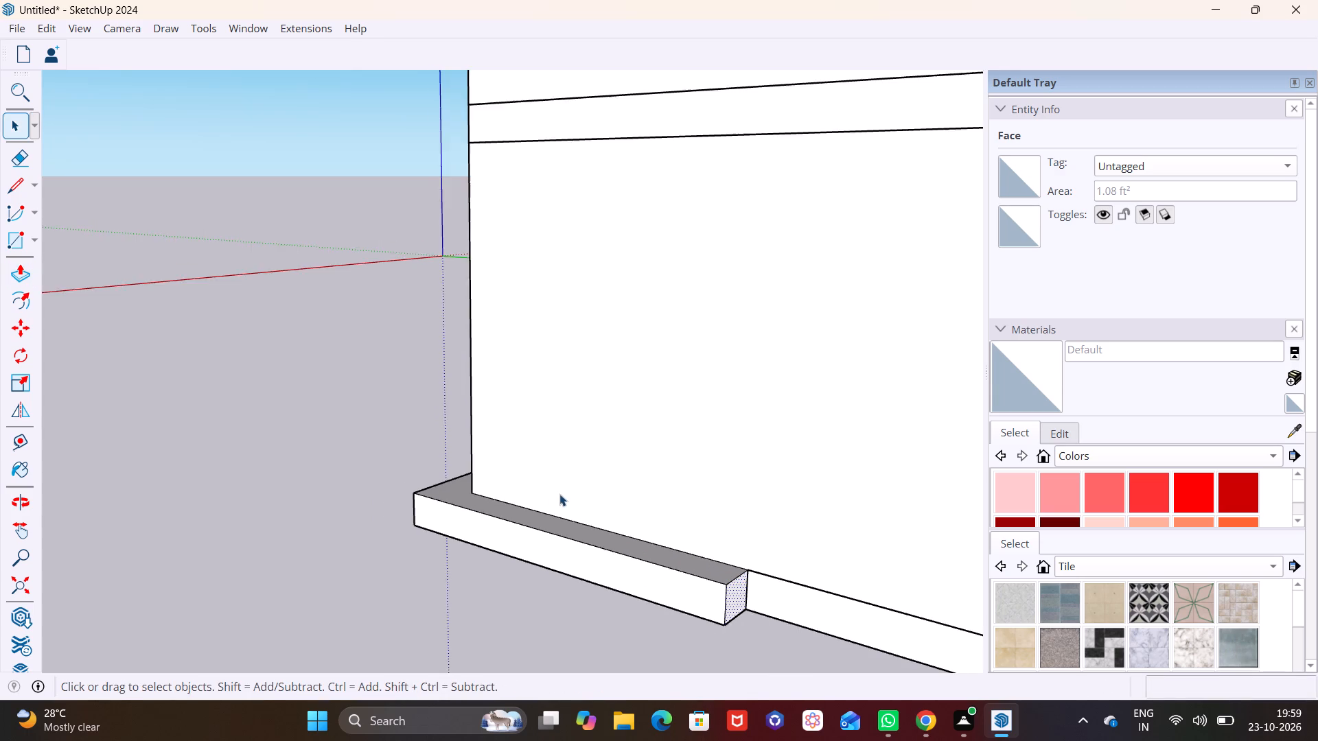
scroll(559, 494, down, 3)
middle_drag(575, 484, 986, 537)
scroll(783, 482, down, 2)
middle_drag(785, 468, 507, 421)
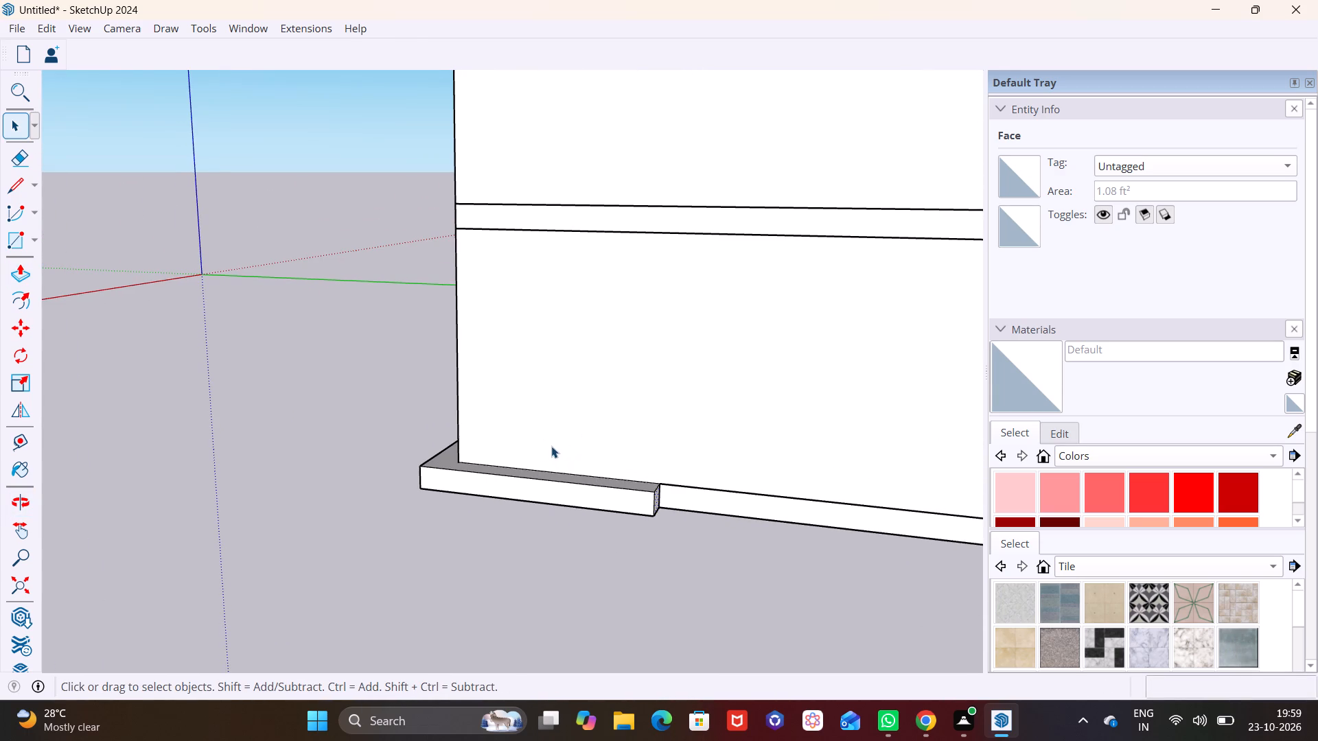
scroll(592, 445, down, 2)
middle_drag(597, 454, 876, 543)
scroll(474, 471, down, 1)
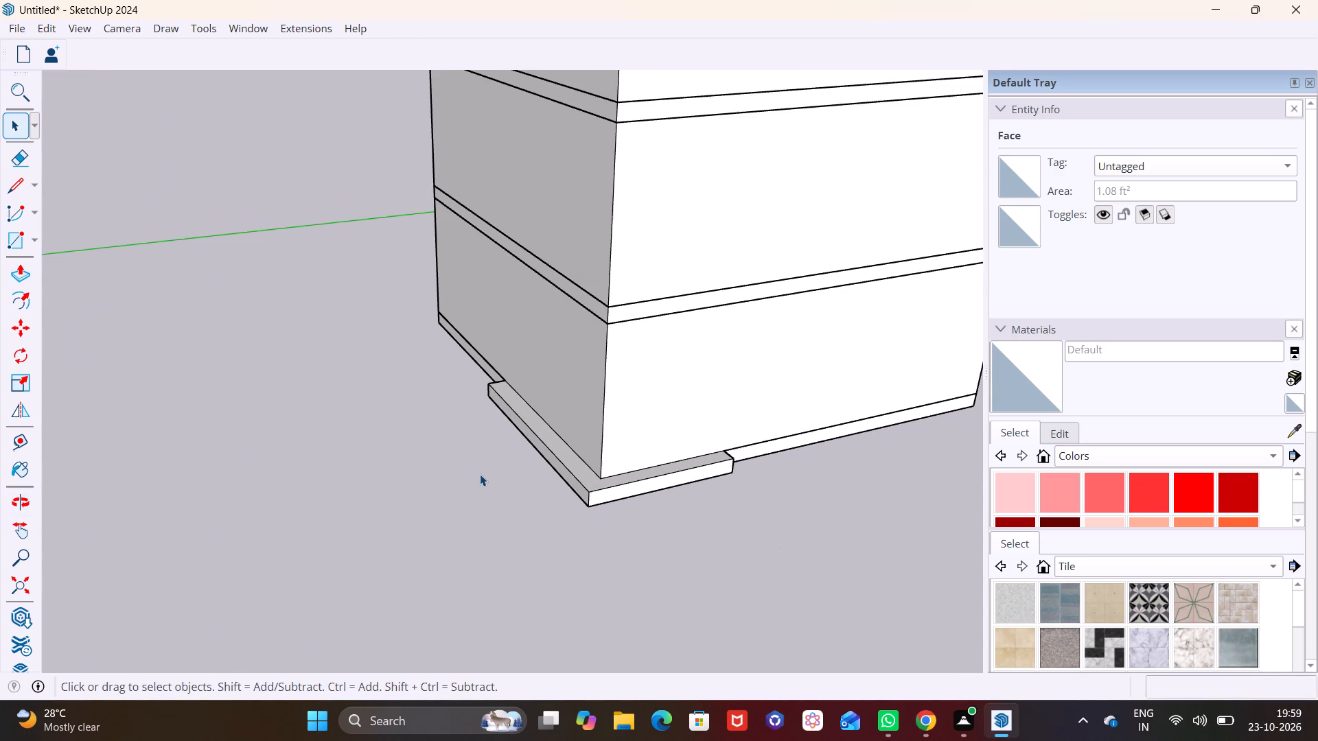
Draw a rectangle about 4 5/8" by 1' 4" on top of the ledge, at the free end of its first leg.
scroll(524, 453, up, 2)
middle_drag(527, 438, 701, 353)
scroll(551, 335, up, 1)
shift+middle_drag(551, 335, 537, 430)
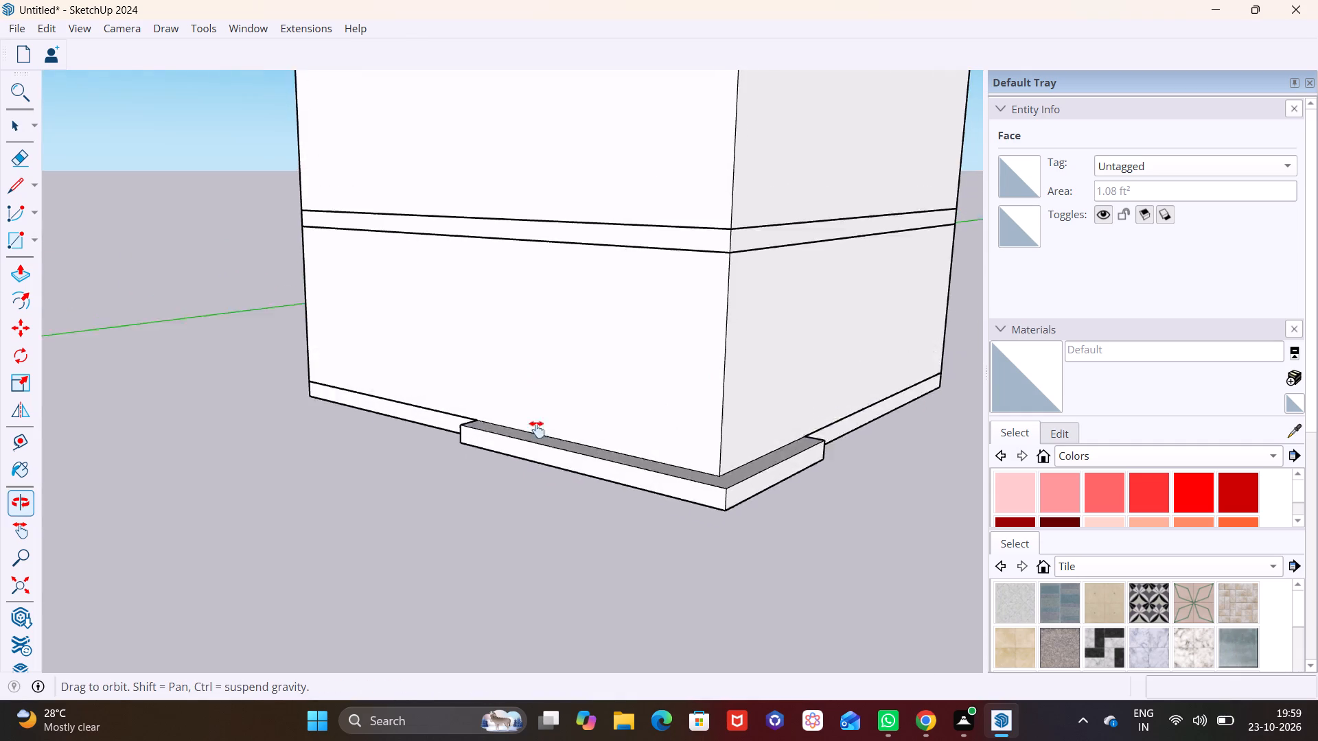
shift+middle_drag(537, 430, 518, 491)
middle_drag(577, 491, 779, 484)
scroll(573, 479, up, 4)
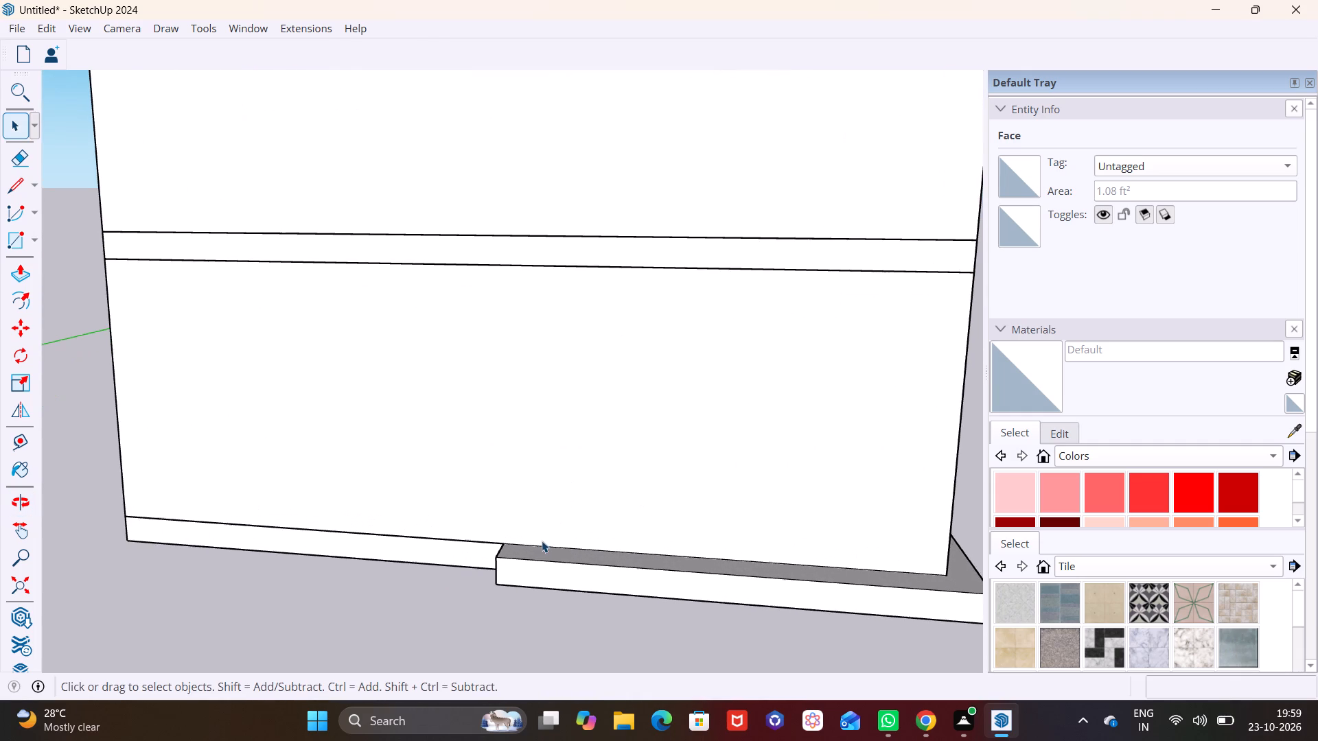
shift+middle_drag(552, 522, 629, 536)
scroll(594, 552, up, 4)
shift+middle_drag(593, 533, 589, 532)
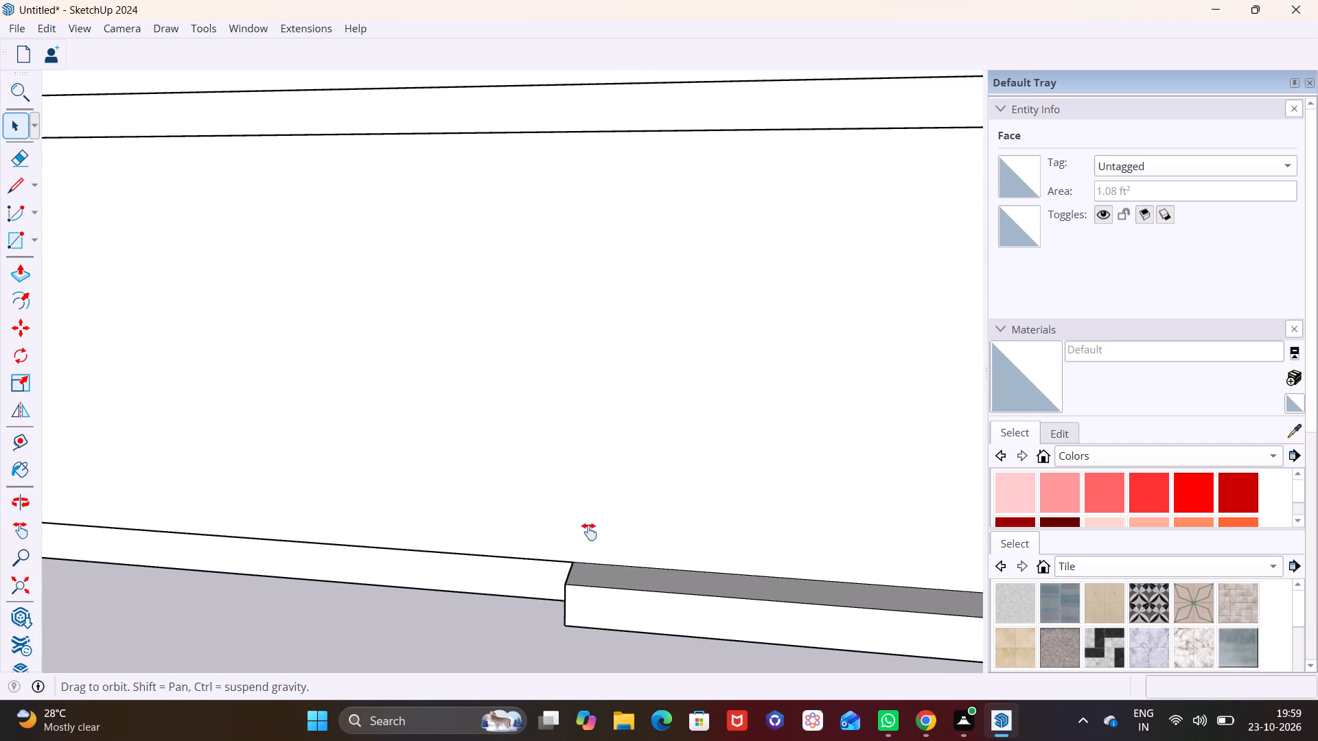
shift+middle_drag(589, 532, 473, 518)
scroll(474, 523, up, 3)
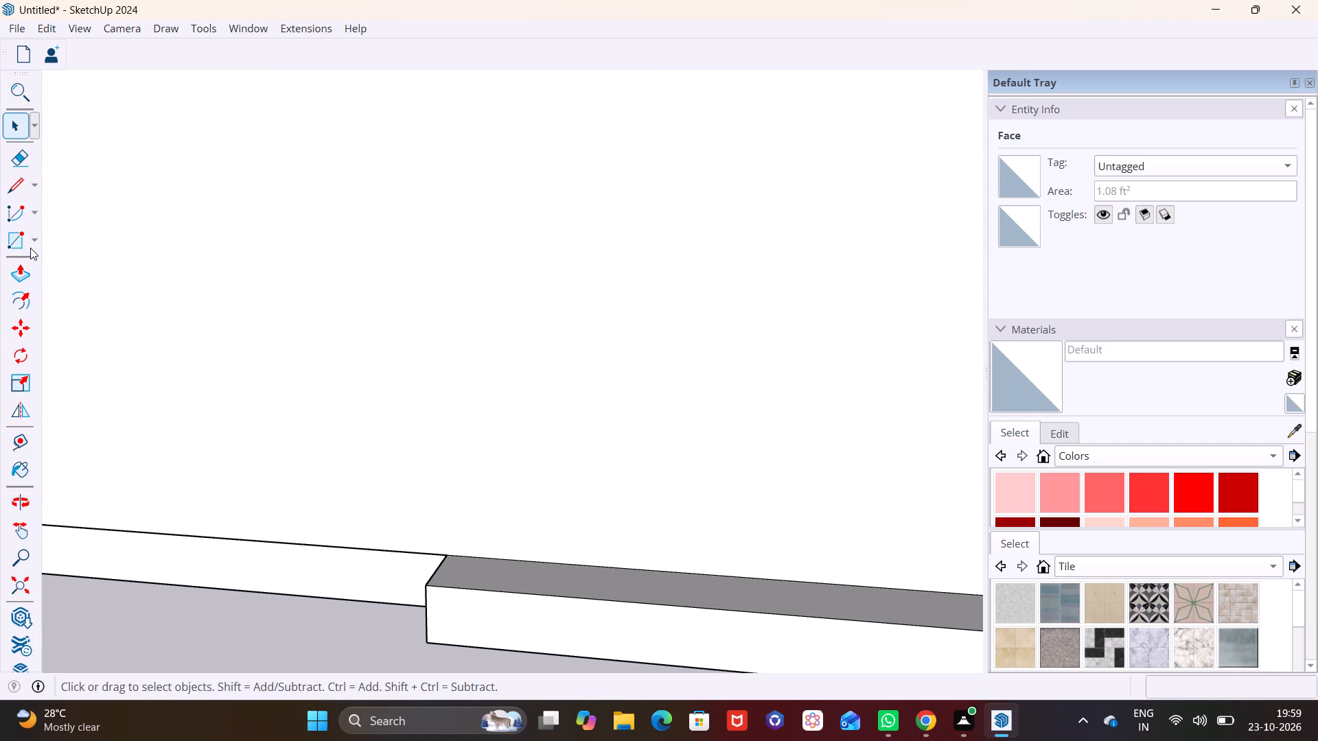
click(34, 245)
click(41, 261)
middle_drag(394, 536, 398, 589)
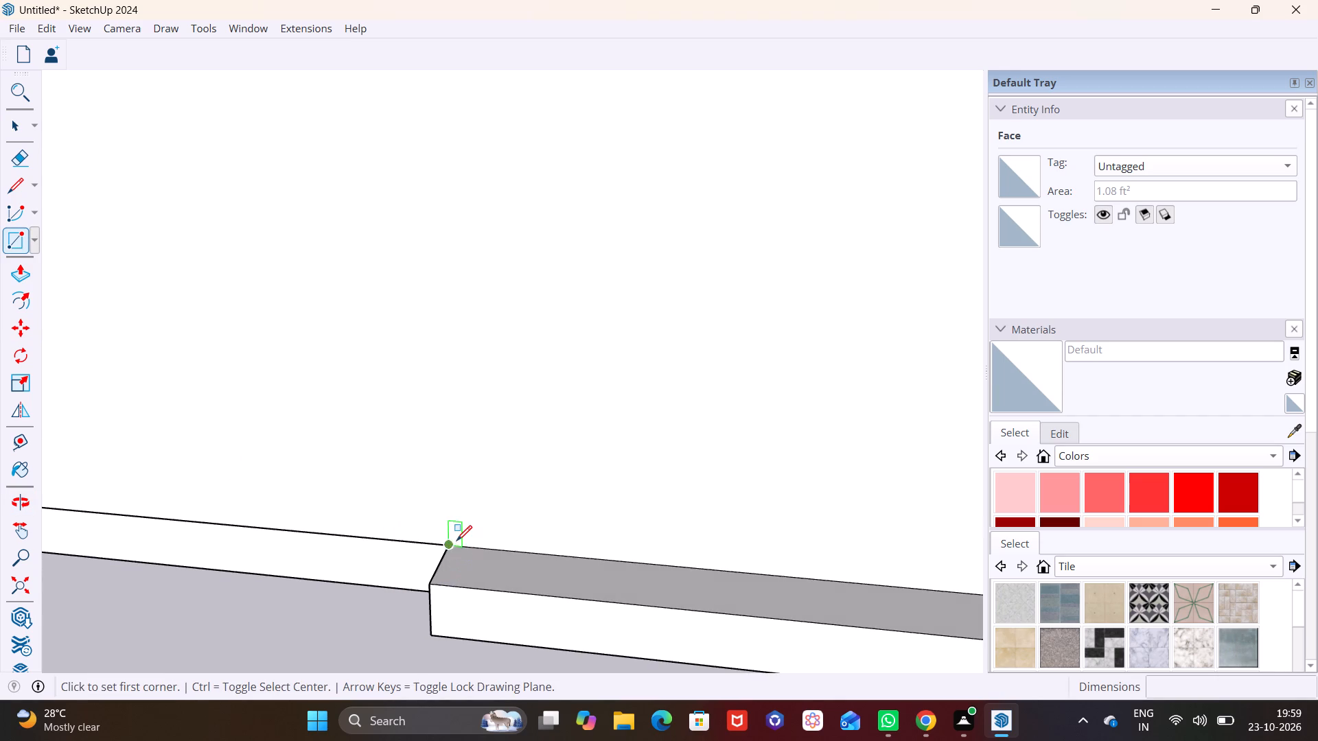
click(447, 542)
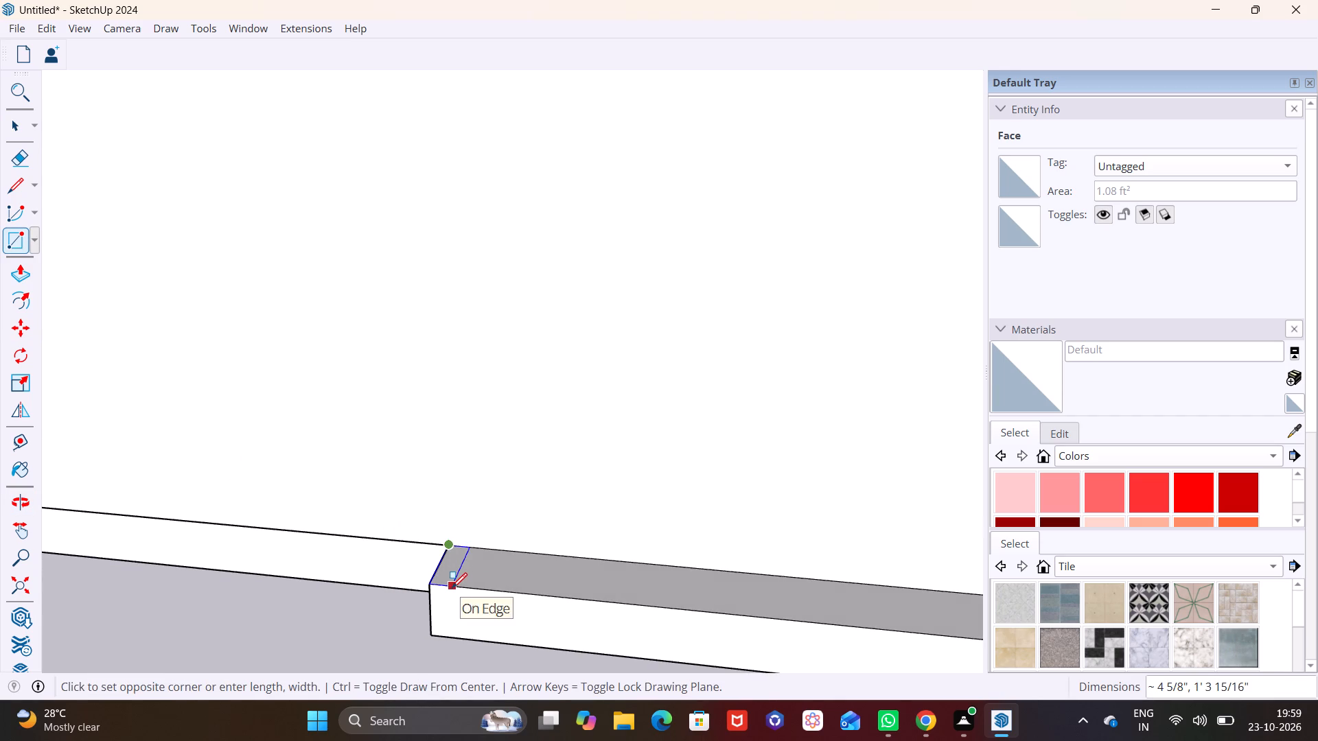
click(452, 588)
Push/pull the narrow rectangle at the ledge's free end up into a post rising above the first floor band.
key(space)
click(448, 574)
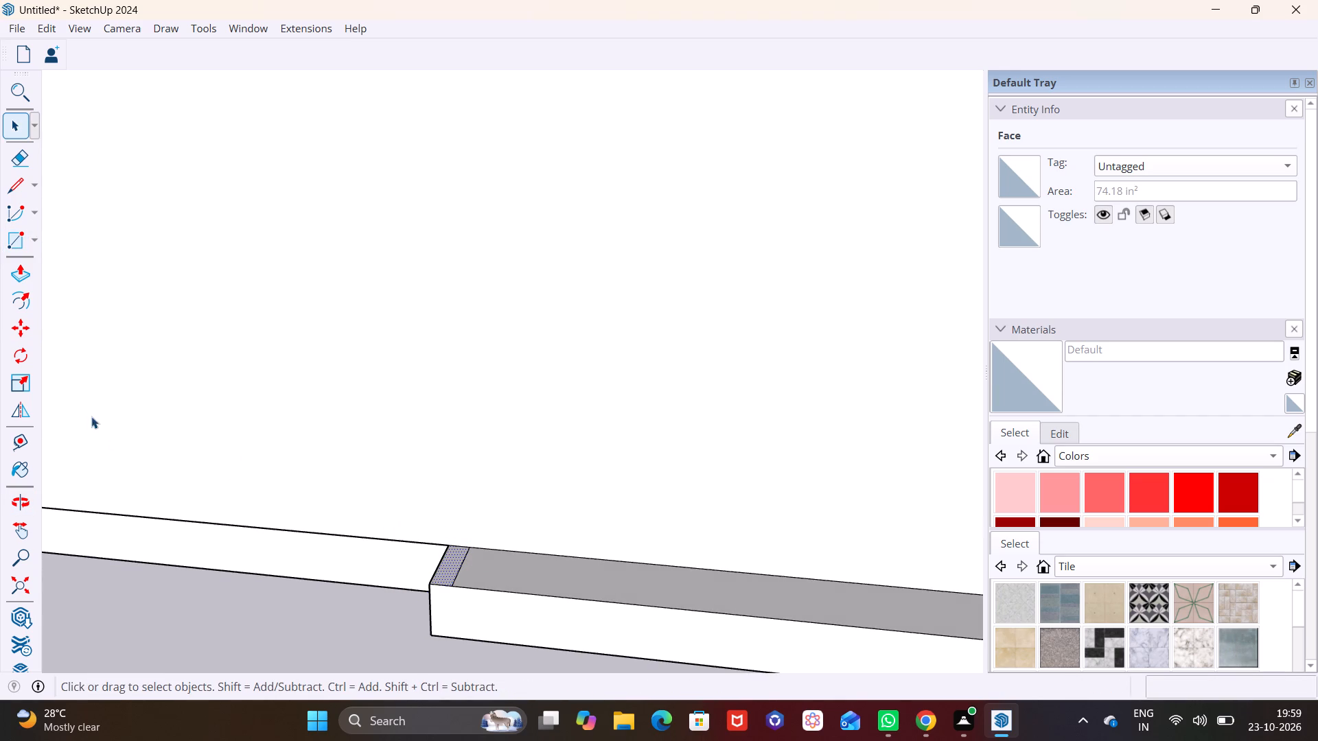
click(26, 273)
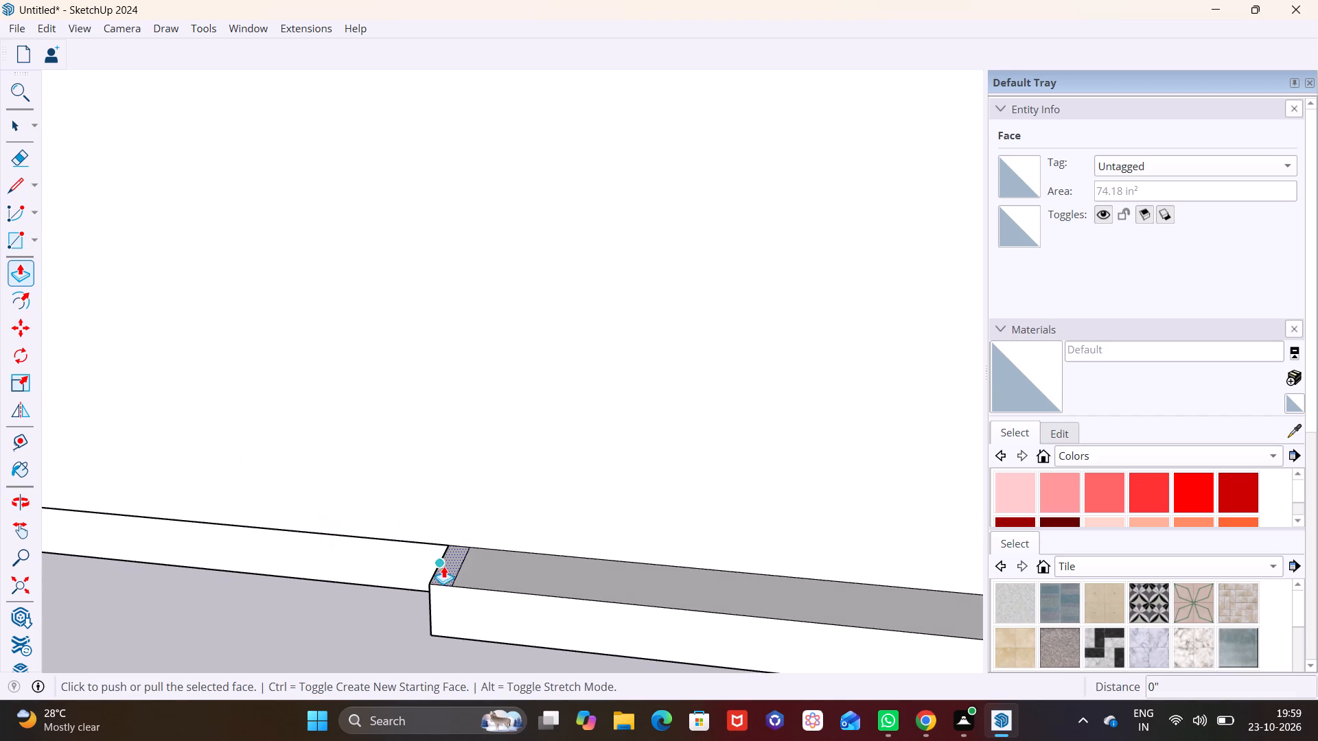
click(443, 566)
drag(447, 568, 496, 281)
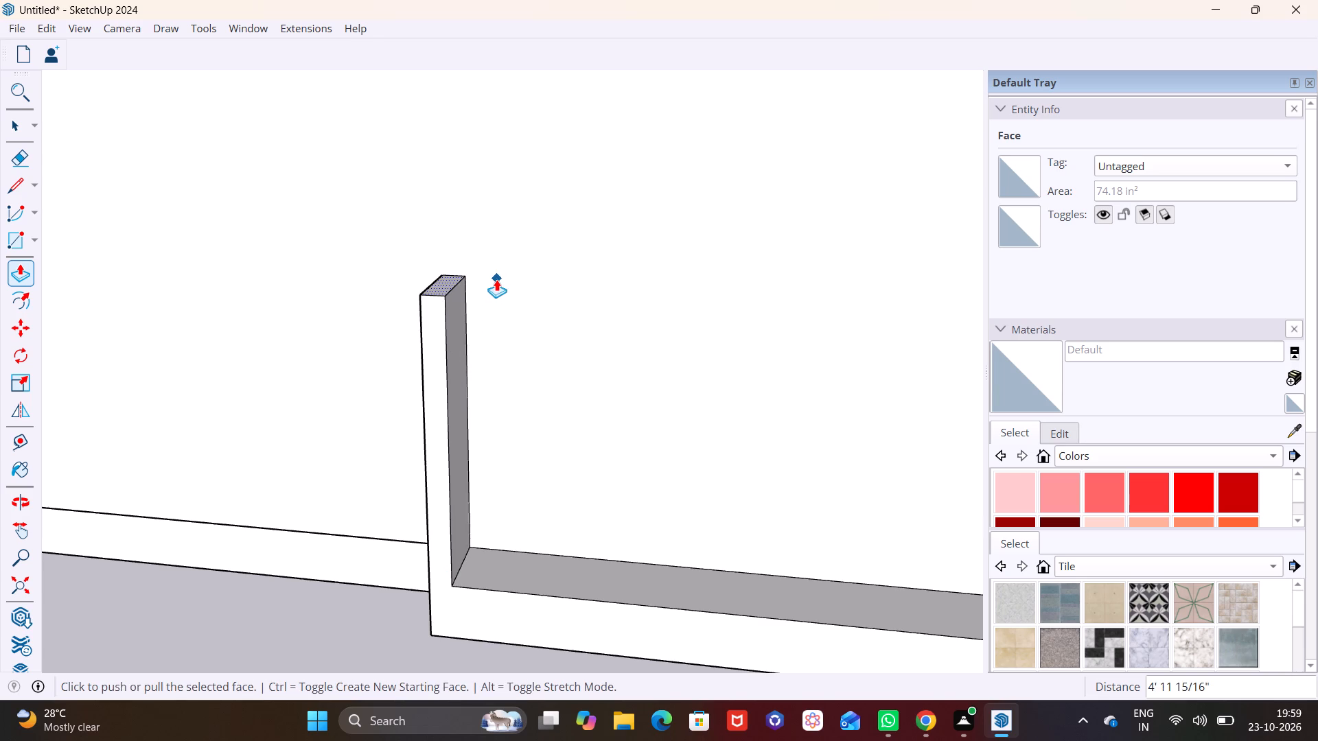
scroll(493, 283, down, 5)
shift+middle_drag(456, 281, 394, 569)
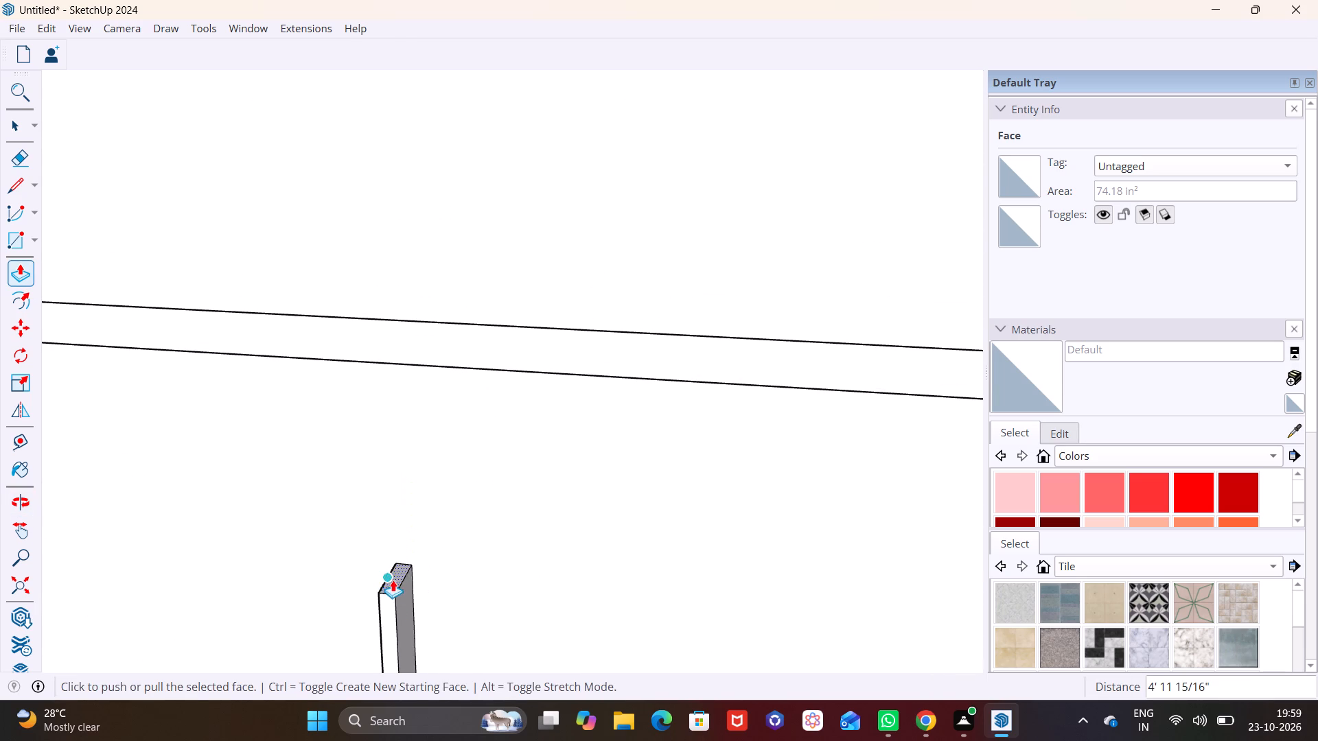
drag(393, 580, 433, 215)
click(433, 215)
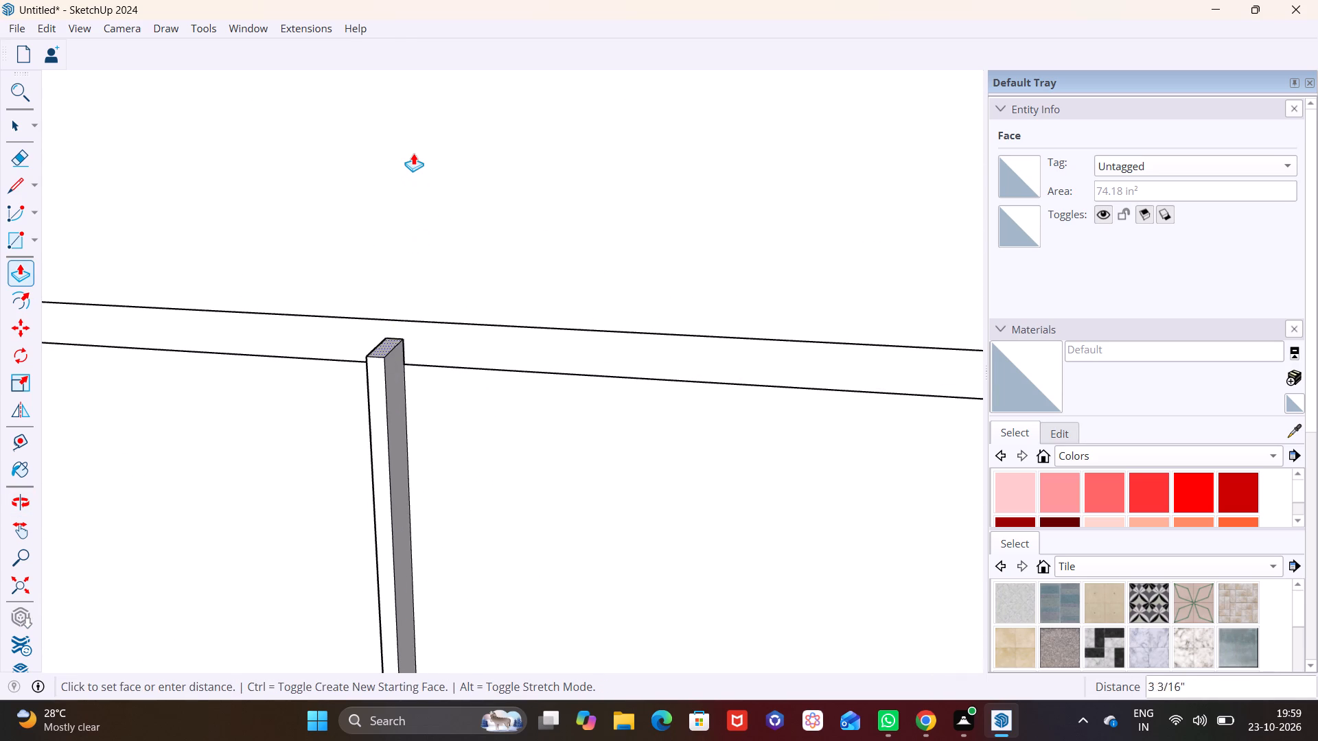
click(413, 153)
drag(389, 254, 400, 147)
scroll(413, 170, down, 6)
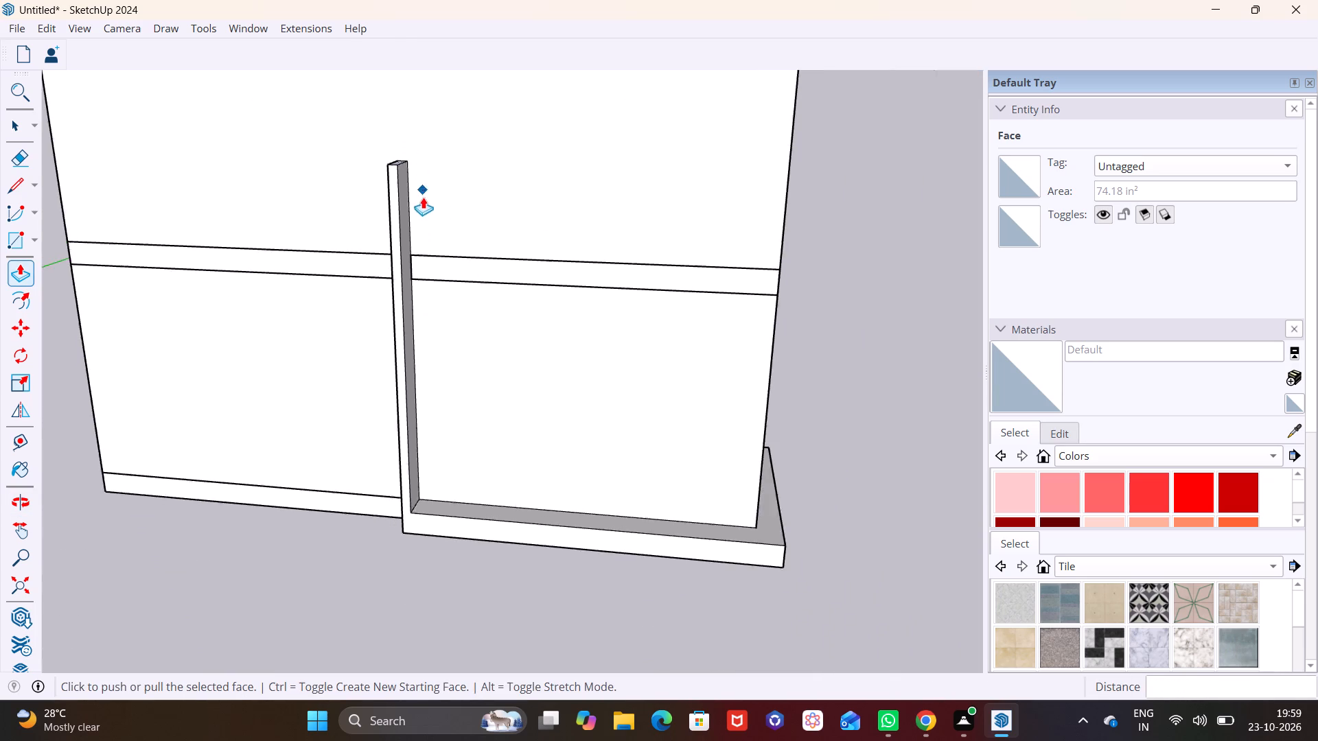
Push/pull the post's top face up past the second floor band.
scroll(423, 197, down, 4)
shift+middle_drag(415, 192, 402, 578)
scroll(402, 578, up, 8)
drag(378, 548, 378, 518)
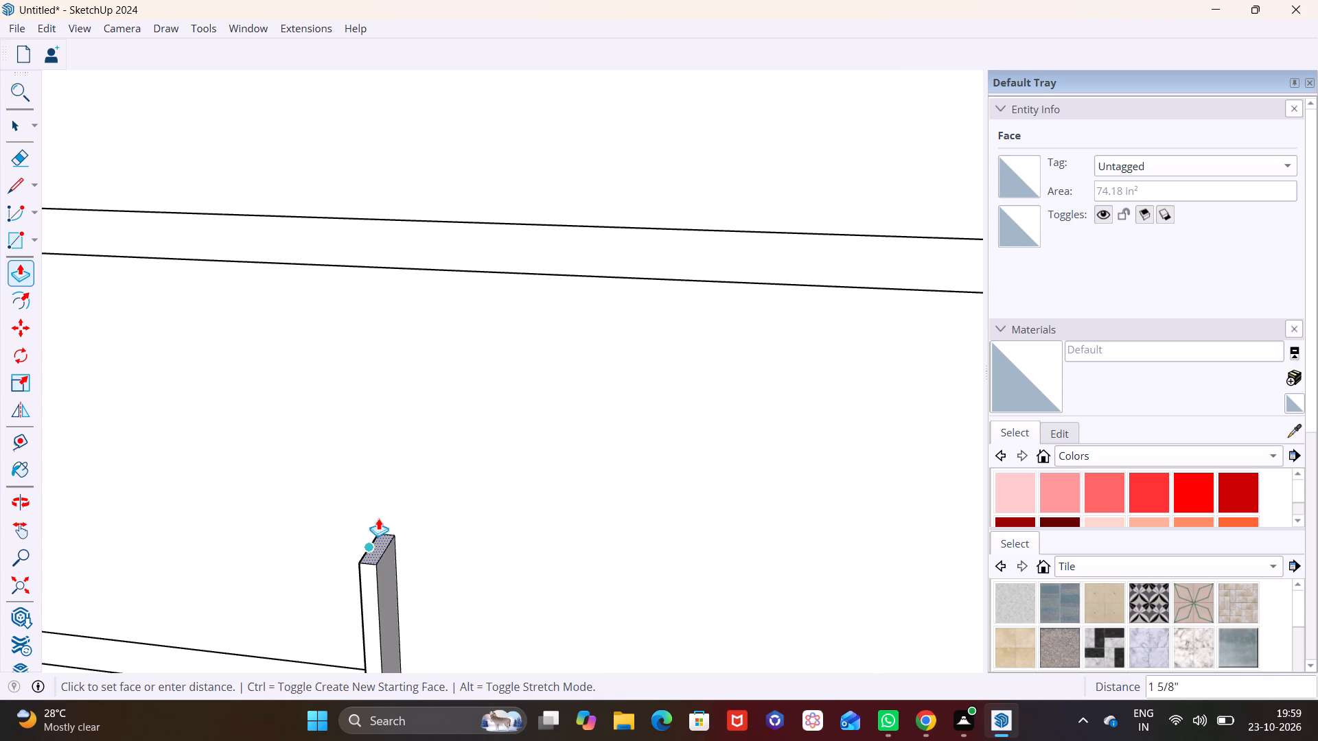
drag(378, 518, 390, 216)
click(390, 216)
click(381, 139)
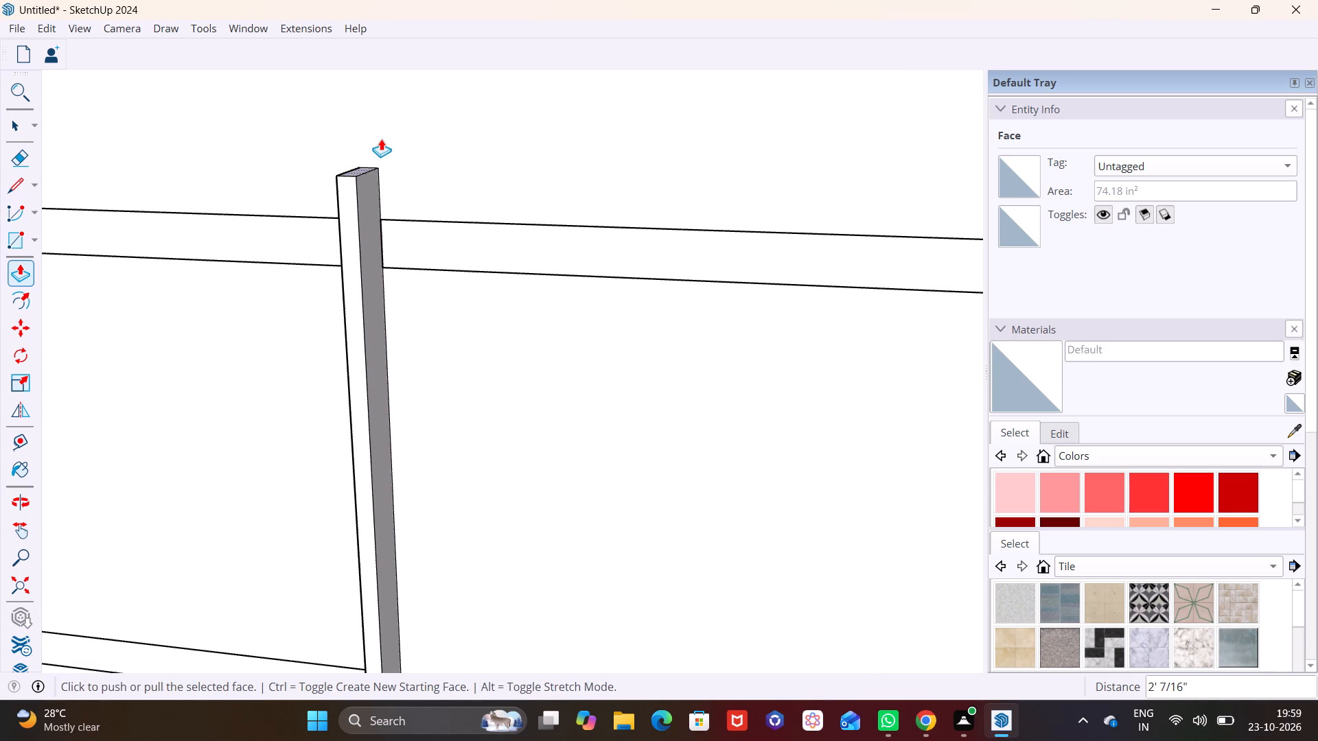
Push/pull the post's top face up past the third floor band.
scroll(384, 168, down, 3)
shift+middle_drag(385, 174, 508, 740)
shift+middle_drag(483, 668, 440, 437)
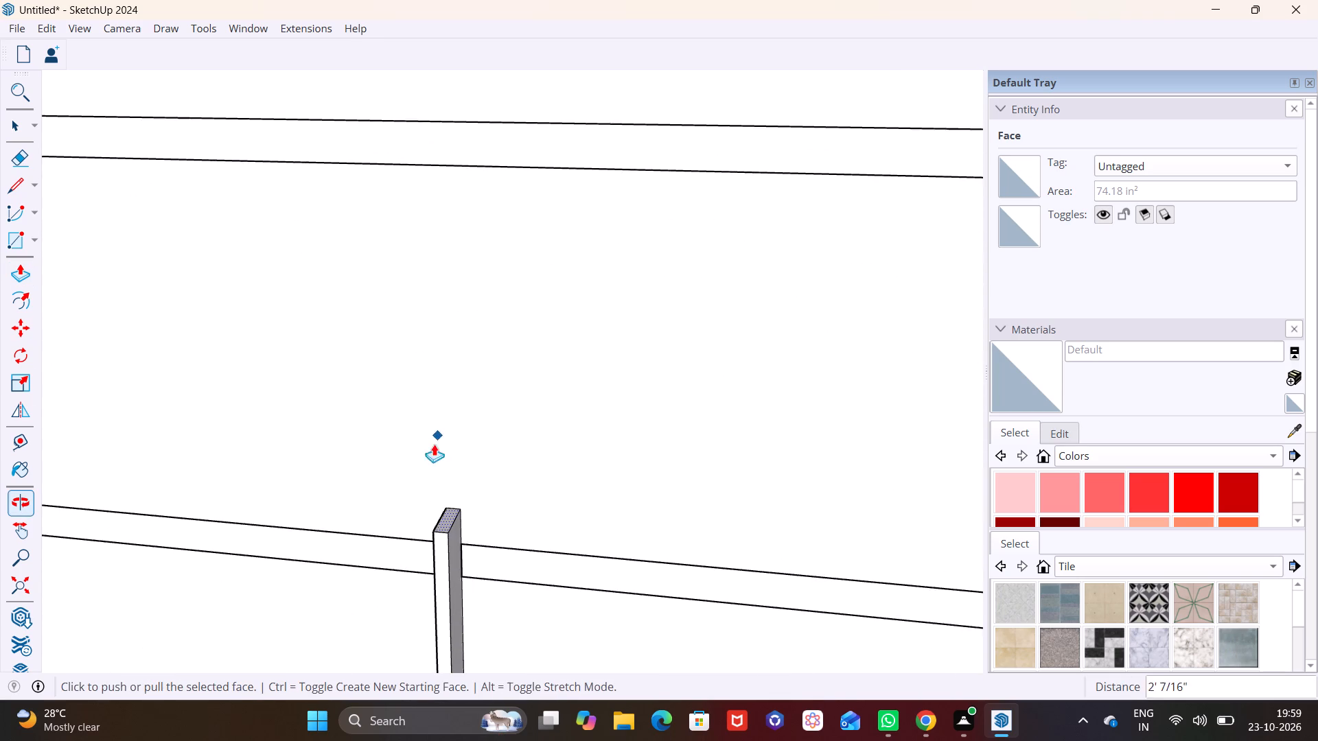
scroll(441, 528, up, 2)
drag(448, 522, 458, 196)
click(458, 196)
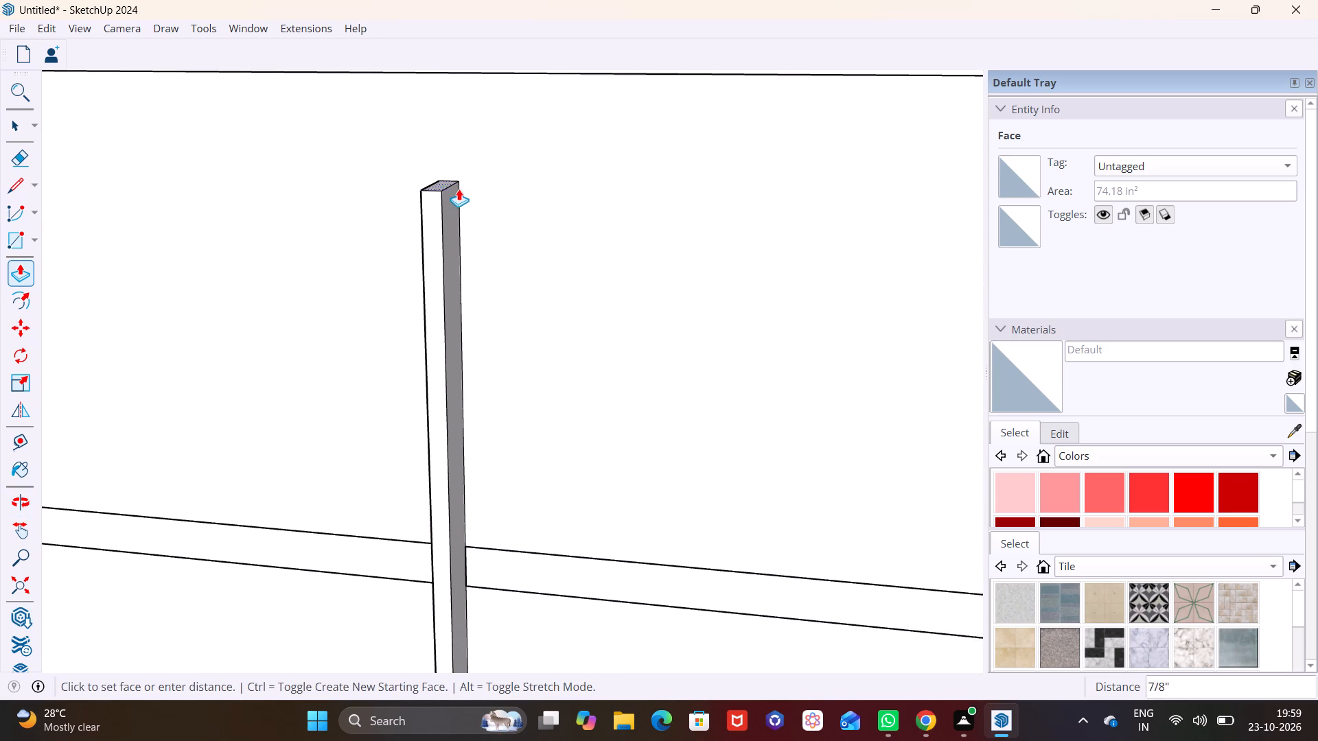
shift+middle_drag(459, 187, 439, 668)
drag(421, 644, 430, 493)
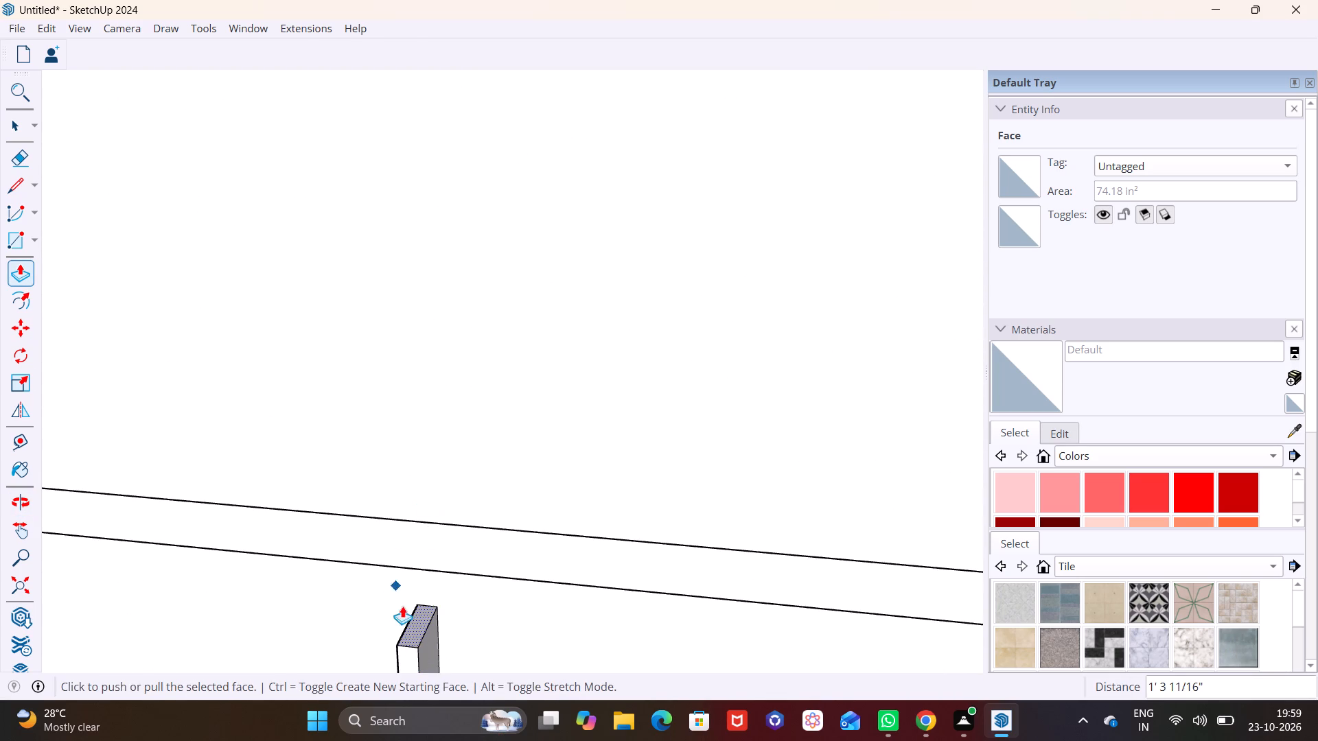
drag(419, 629, 435, 421)
click(435, 421)
click(443, 326)
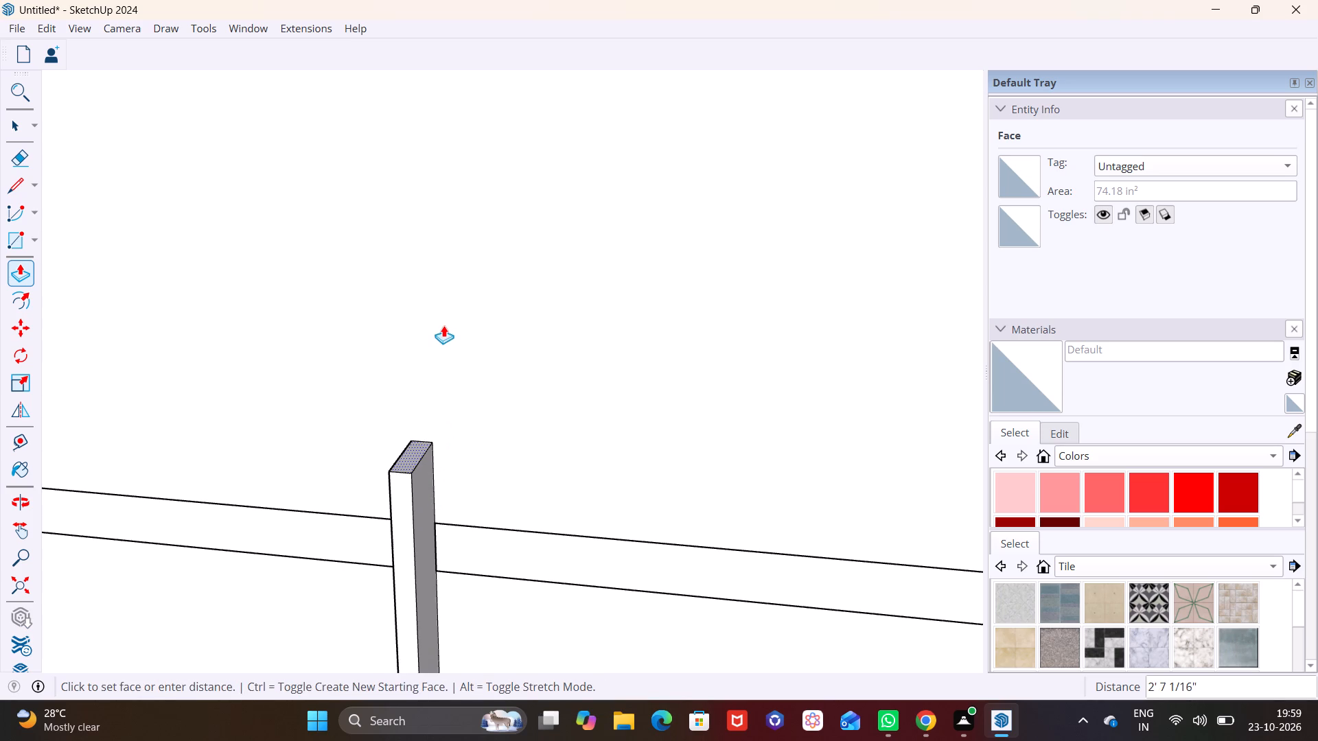
drag(411, 462, 439, 115)
click(439, 115)
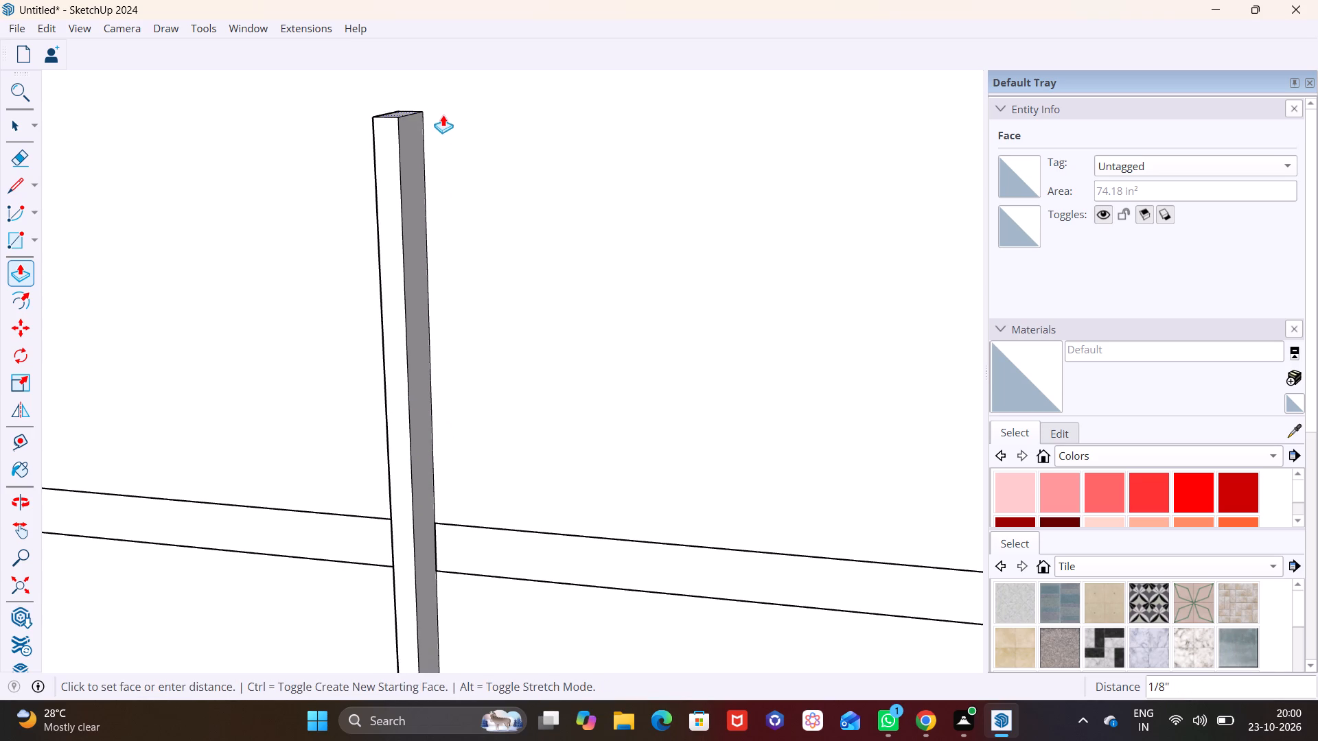
Push/pull the post's top face up past the fourth floor band.
scroll(443, 145, down, 7)
shift+middle_drag(445, 150, 419, 499)
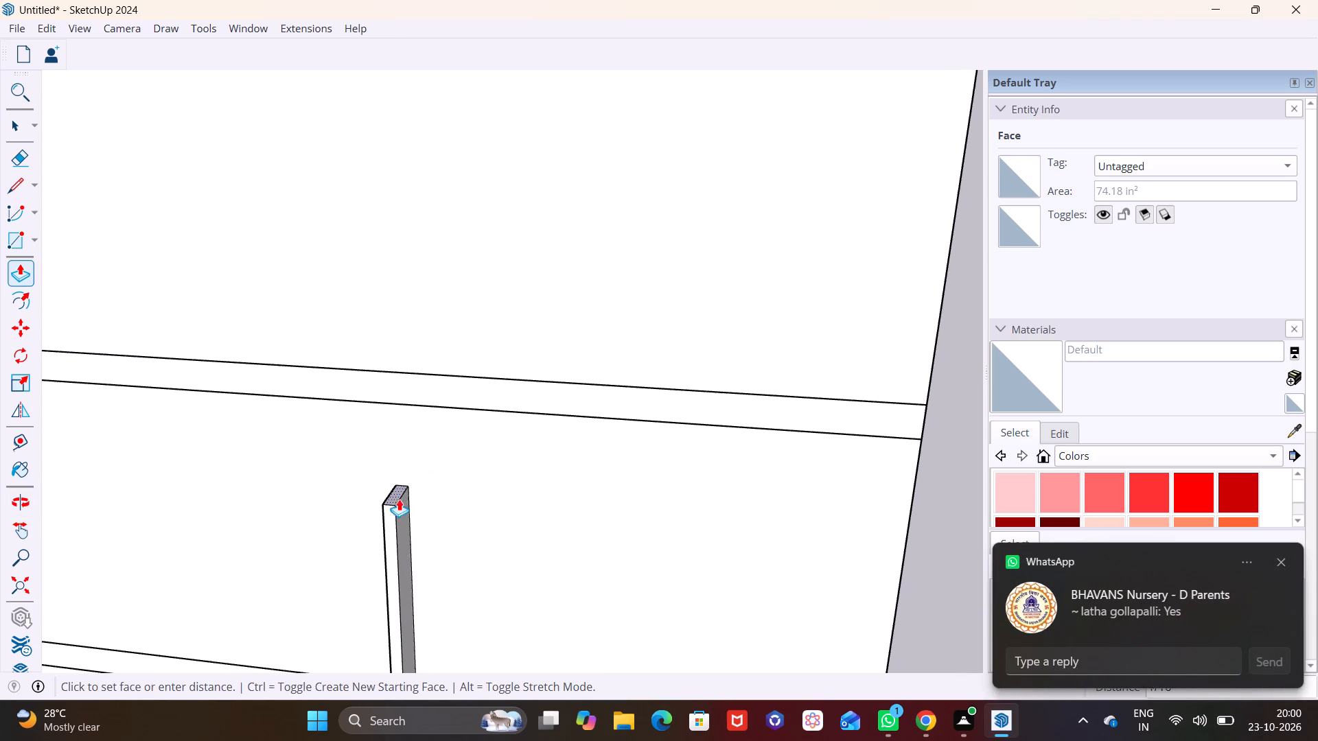
drag(389, 498, 401, 294)
click(401, 294)
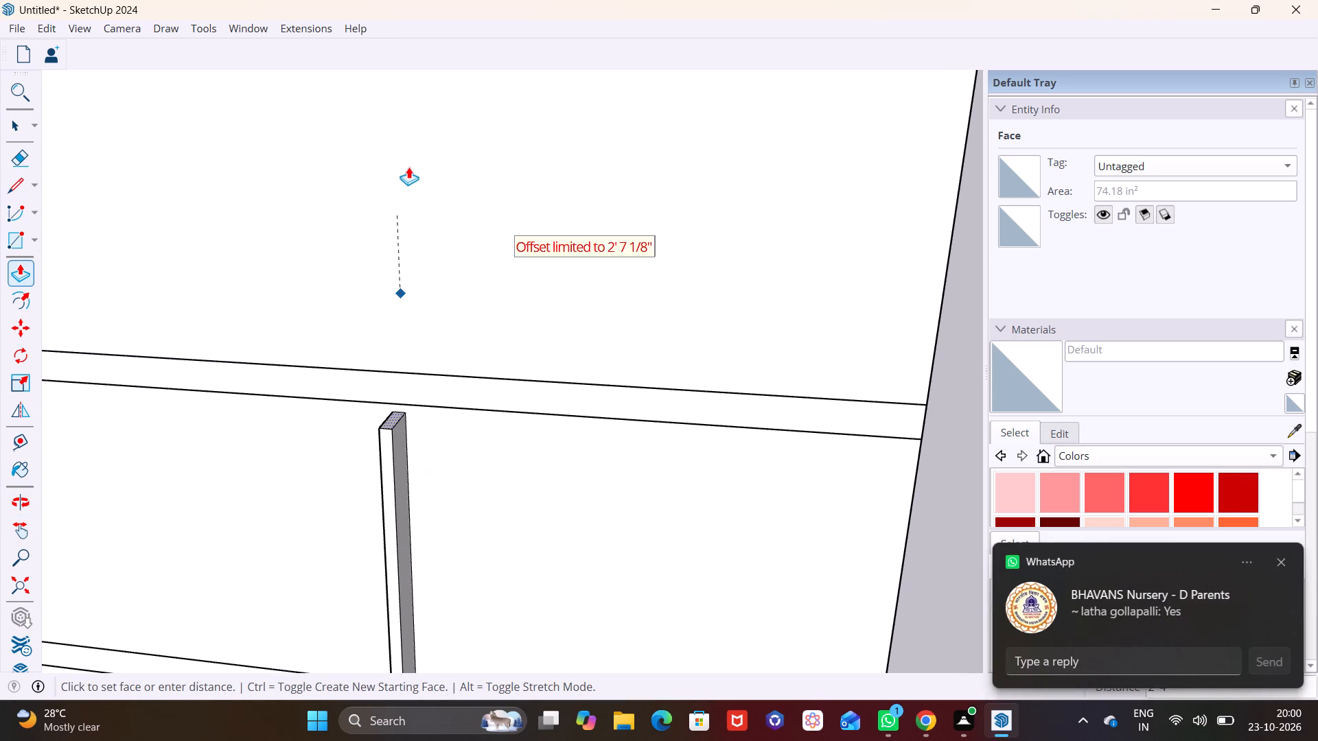
click(411, 169)
drag(392, 409, 410, 209)
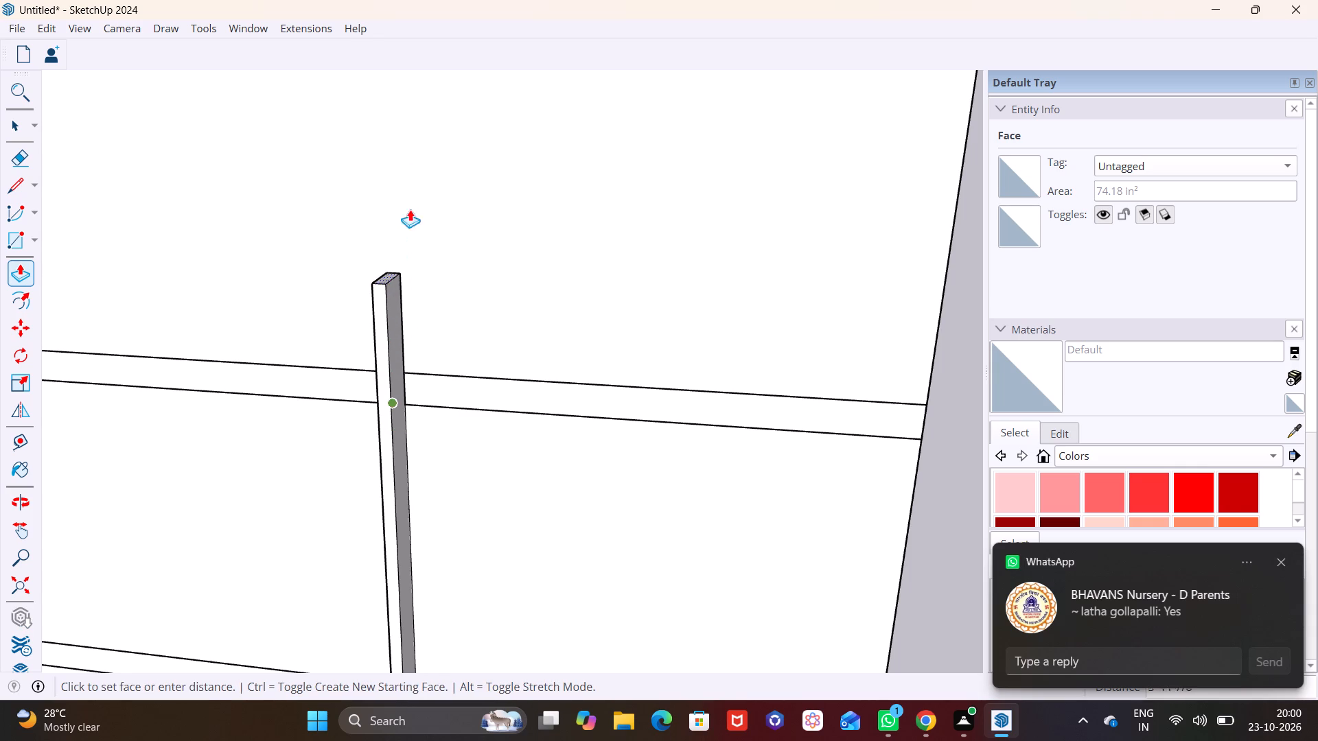
drag(410, 209, 419, 143)
click(419, 141)
Push/pull the post's top face up to the underside of the roof slab.
scroll(420, 146, down, 2)
shift+middle_drag(421, 147, 423, 493)
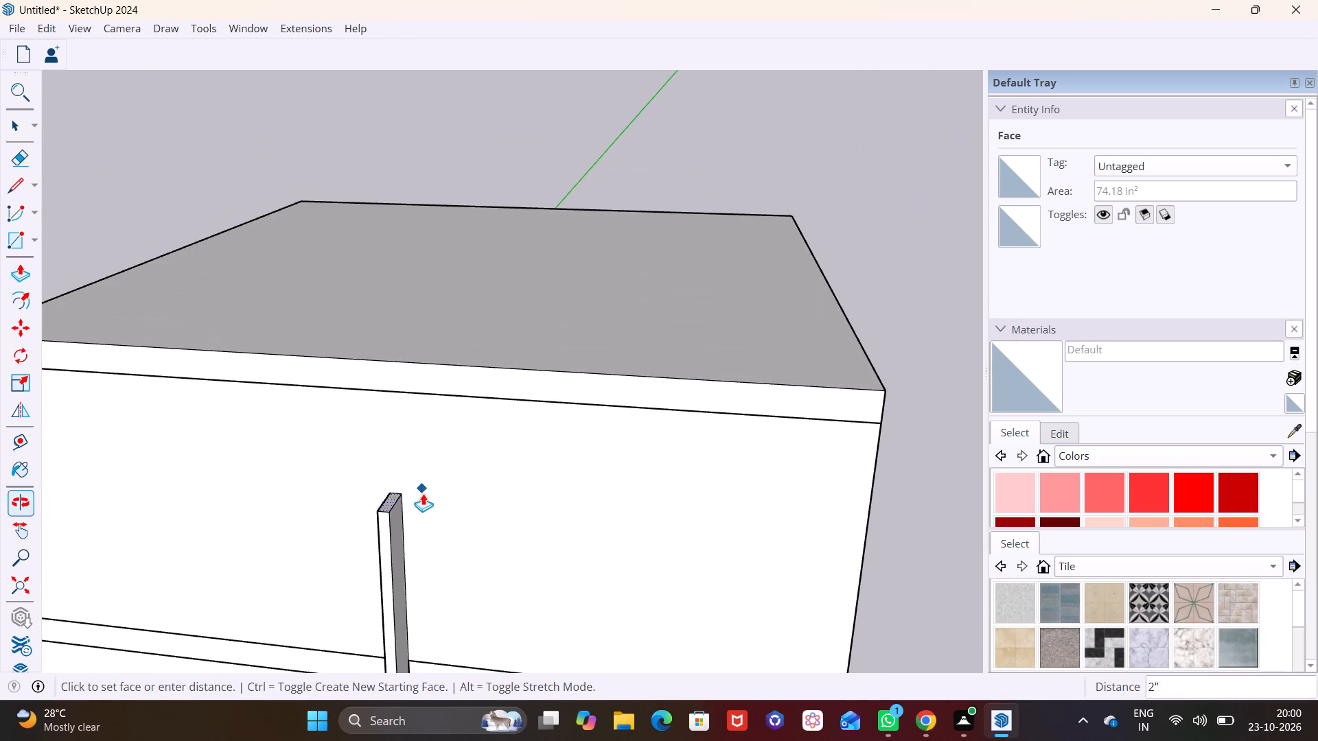
click(395, 497)
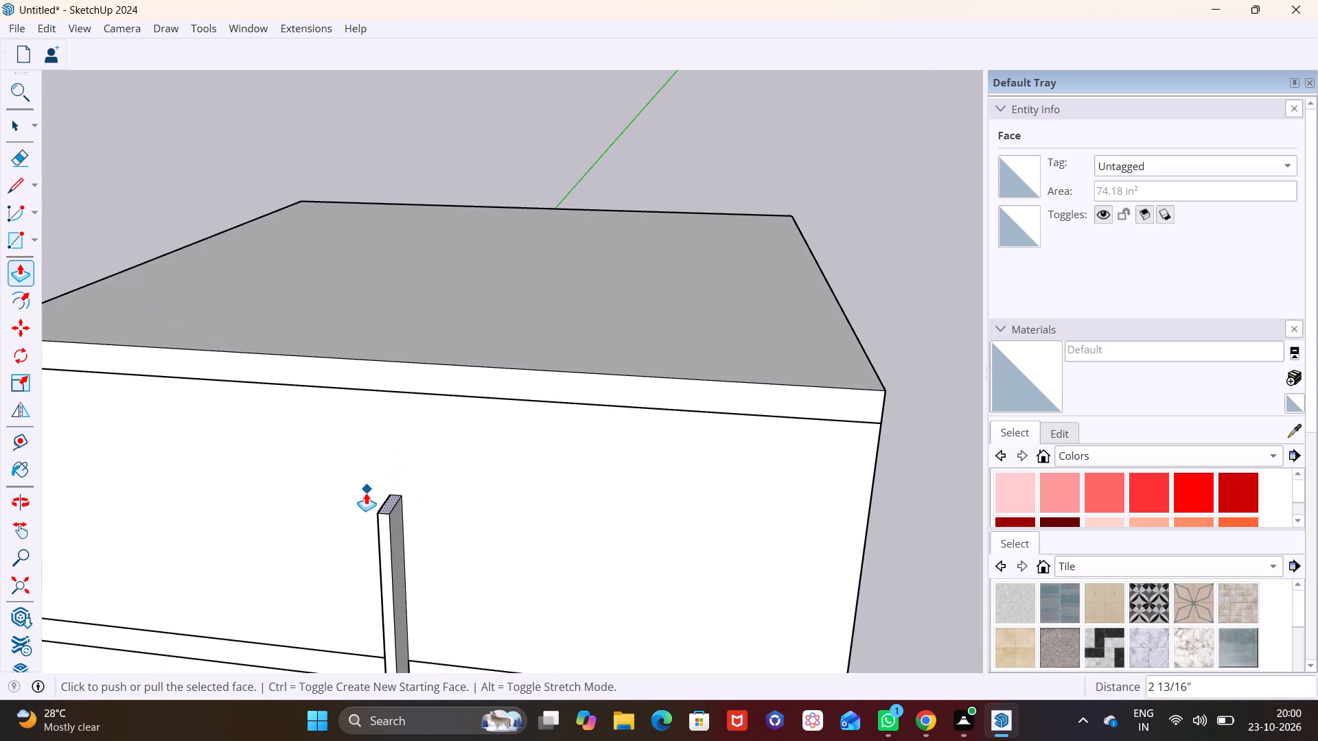
drag(386, 504, 407, 384)
click(407, 384)
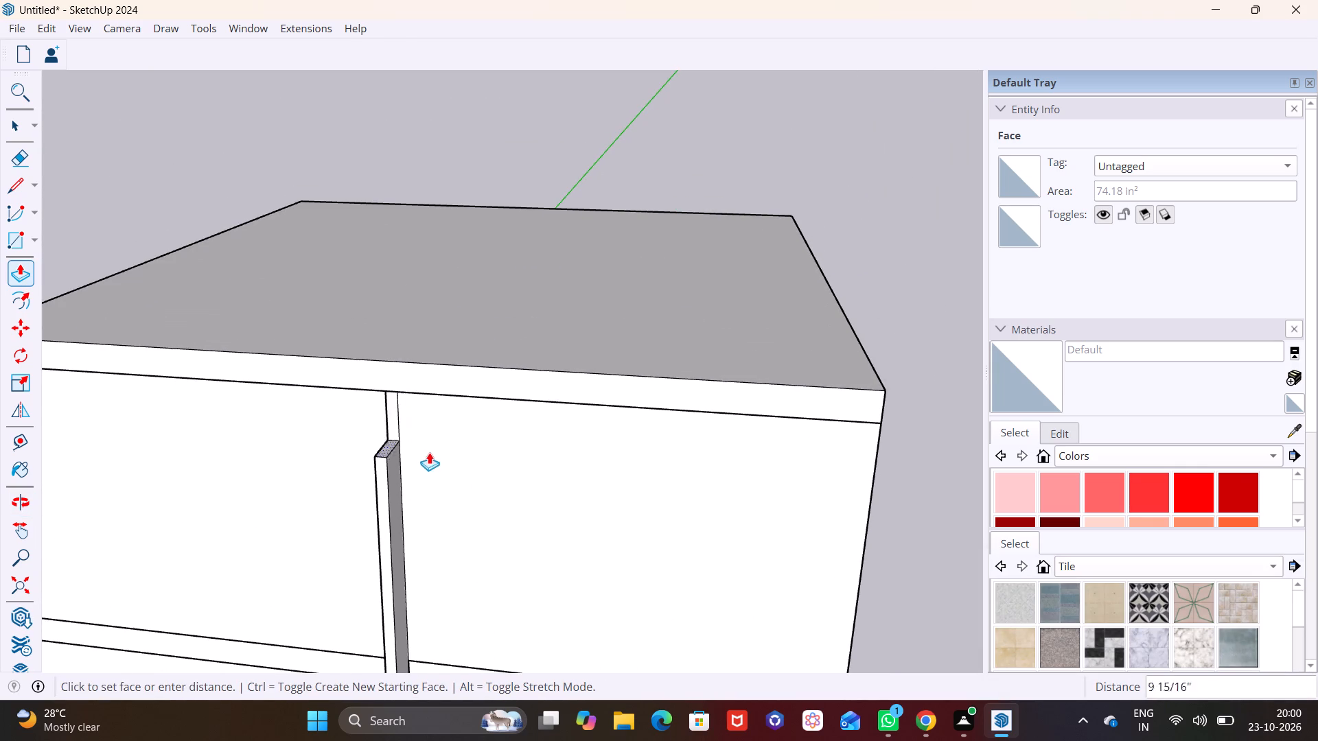
scroll(439, 449, down, 2)
click(461, 399)
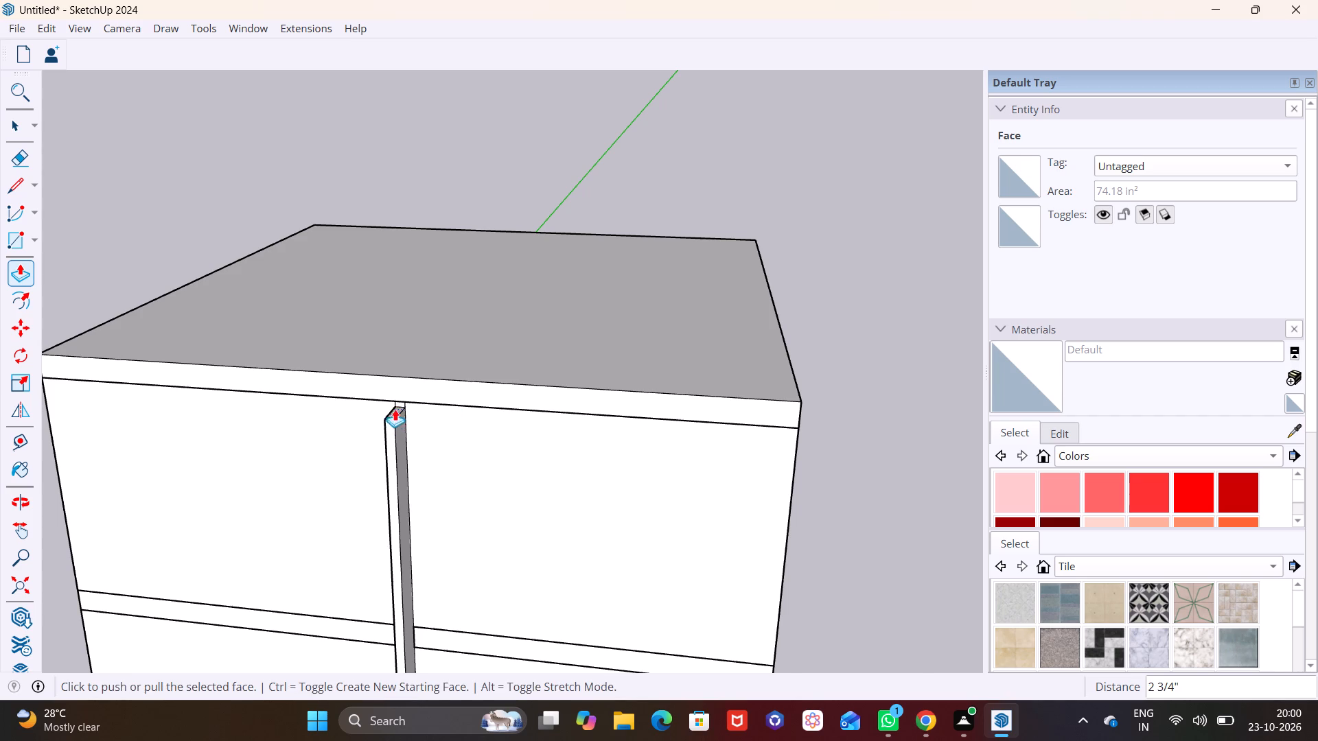
scroll(399, 403, up, 7)
click(389, 429)
click(426, 405)
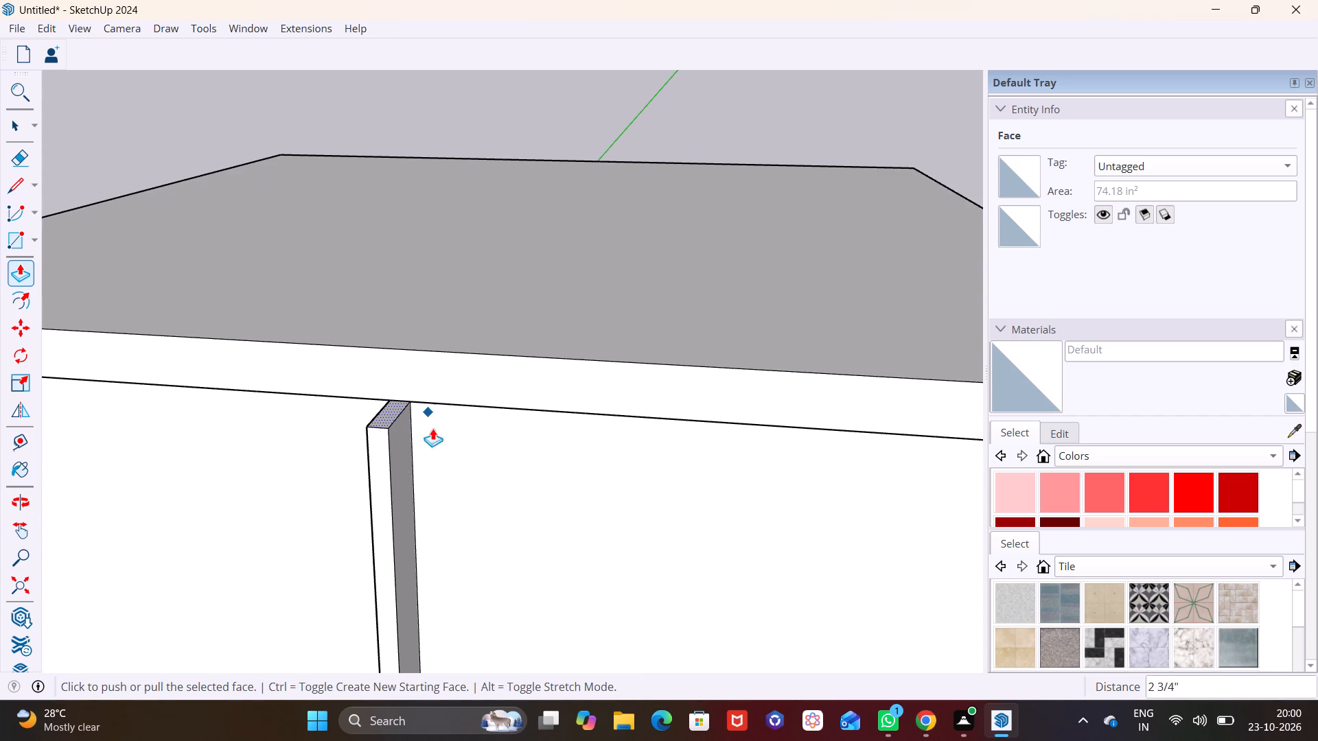
Examine the full-height post from the roof slab down to the ledge at its base.
key(space)
click(462, 467)
scroll(467, 477, down, 10)
shift+middle_drag(459, 541, 452, 506)
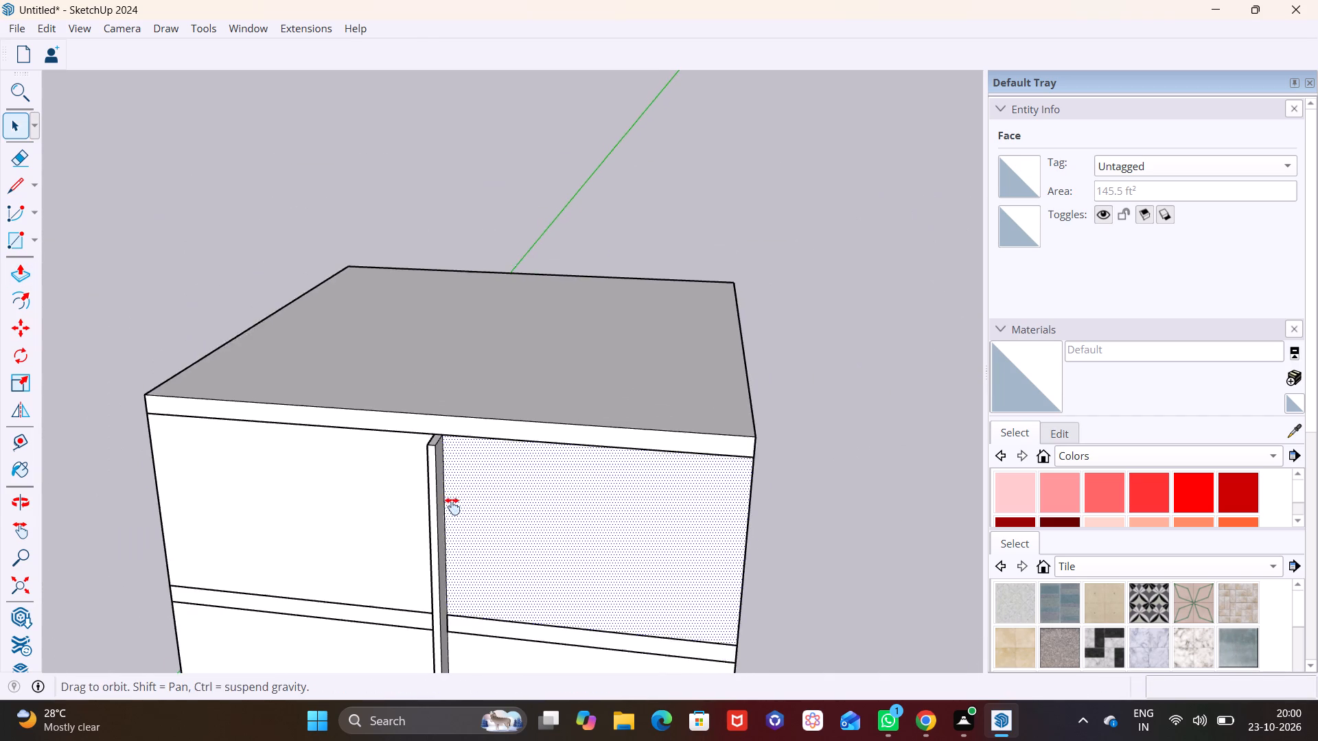
shift+middle_drag(452, 506, 450, 313)
scroll(430, 434, up, 3)
shift+middle_drag(446, 512, 451, 211)
scroll(461, 271, up, 3)
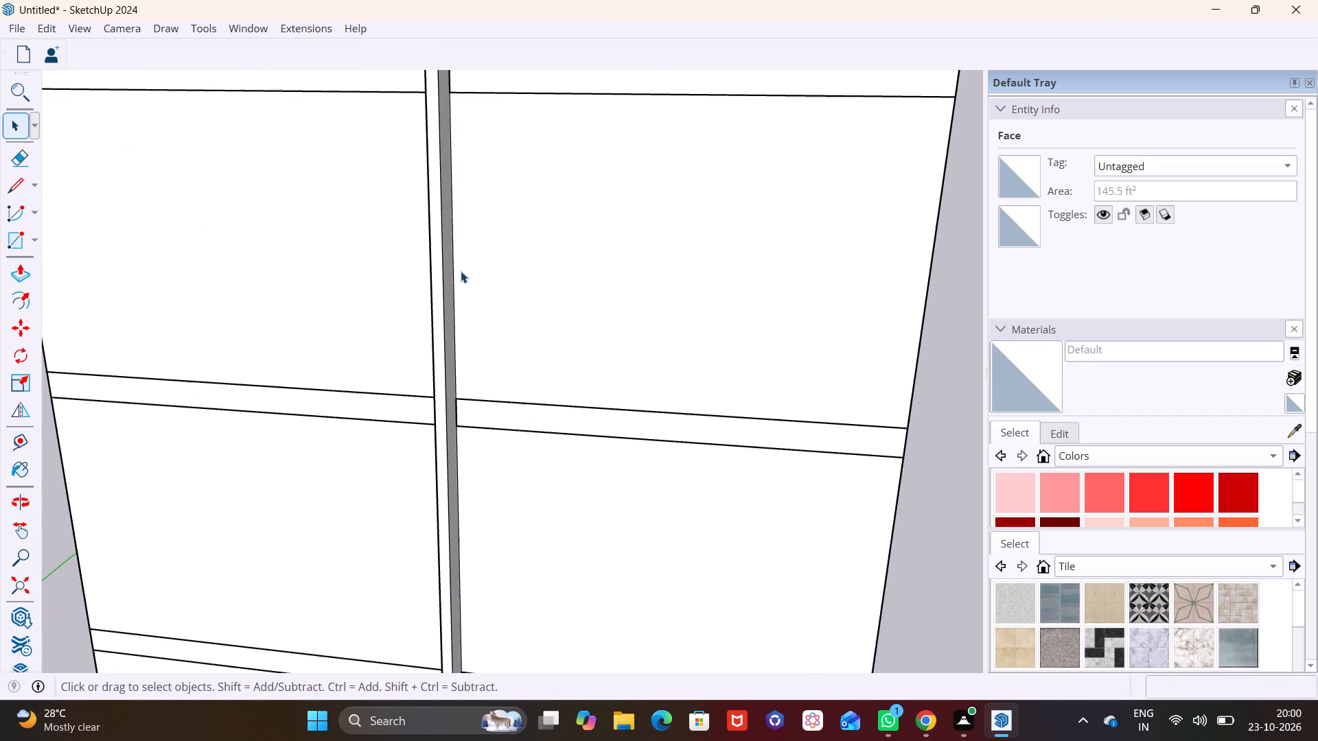
middle_drag(473, 307, 291, 345)
scroll(293, 347, down, 2)
shift+middle_drag(320, 375, 510, 115)
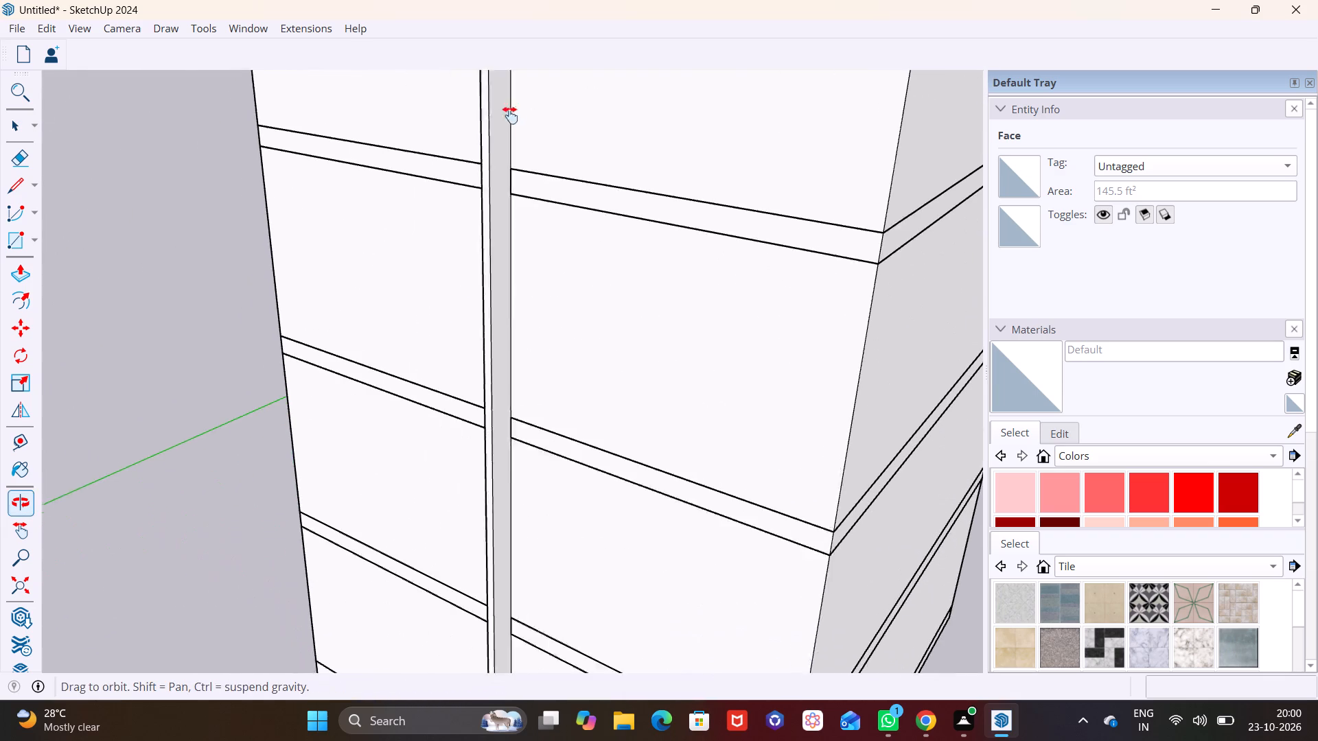
shift+middle_drag(510, 115, 513, 111)
shift+middle_drag(590, 335, 592, 129)
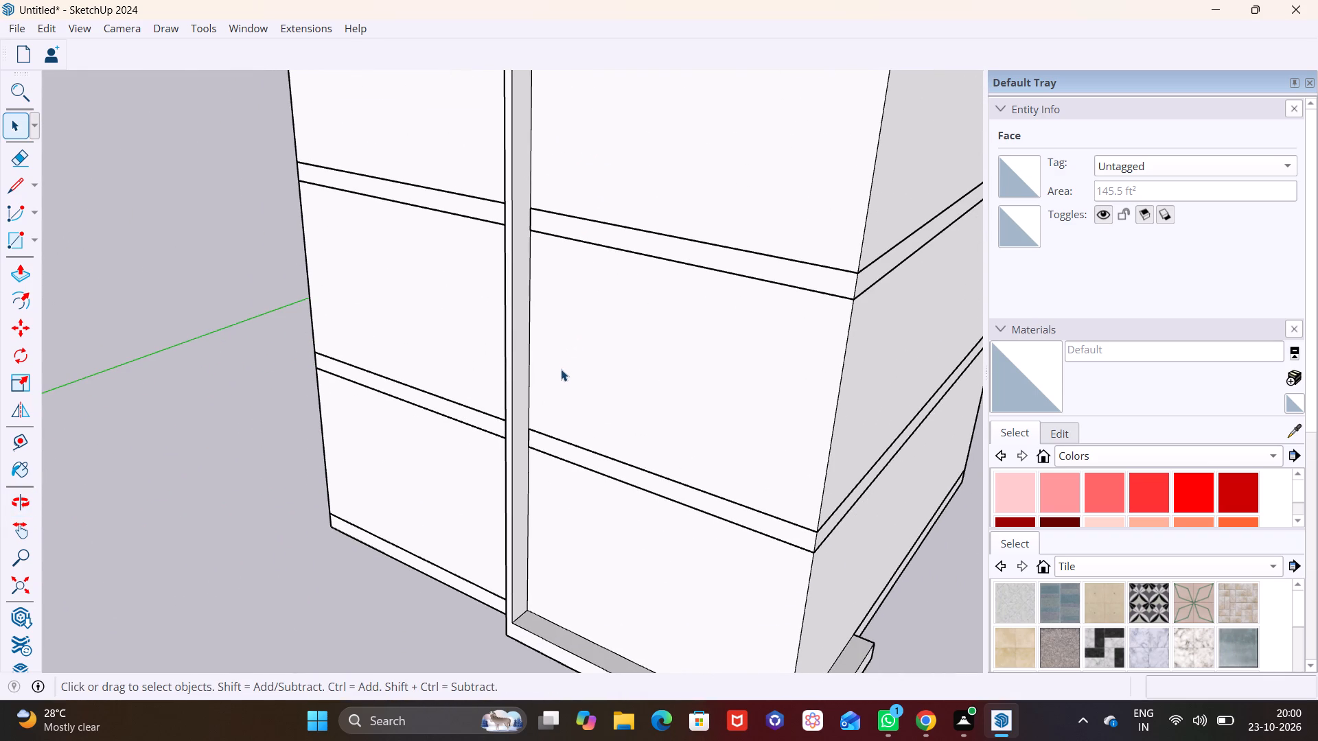
scroll(561, 369, down, 2)
Push/pull the bottom-storey wall panel between the post and the building's corner inward by 9".
click(592, 536)
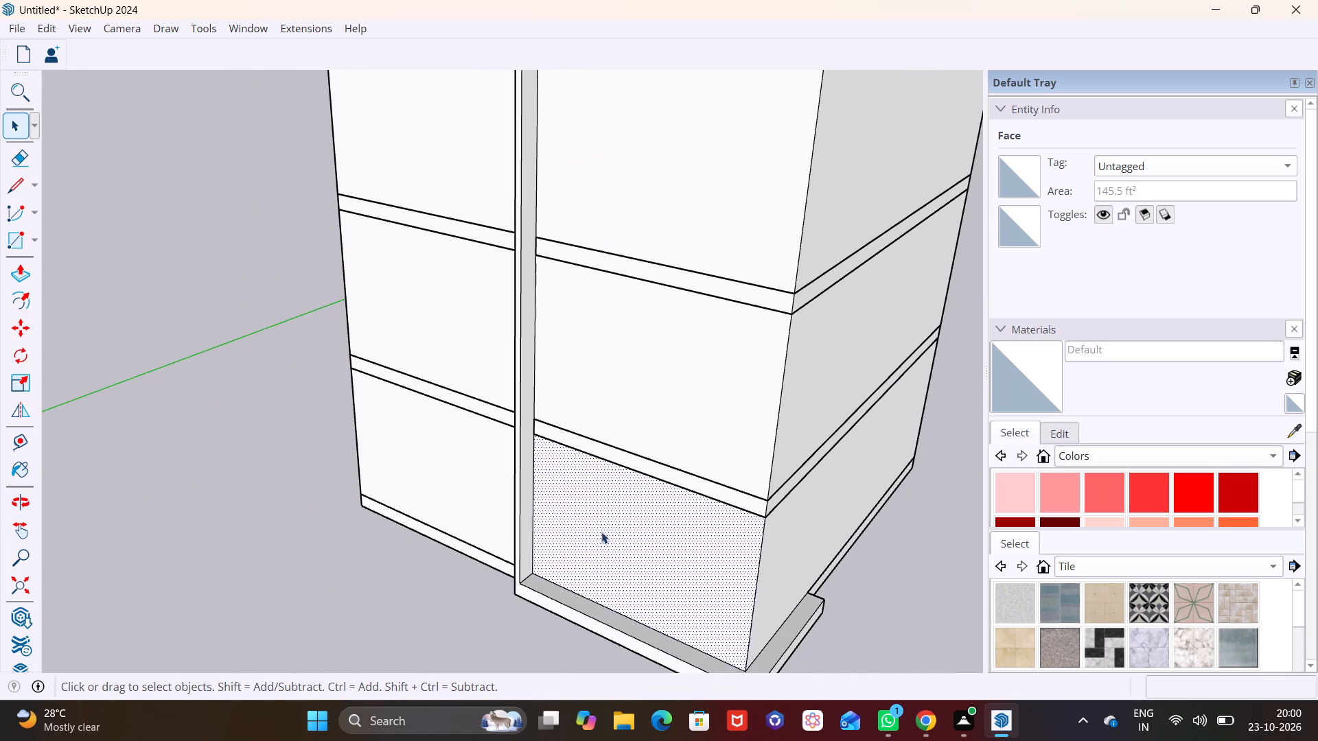
middle_drag(608, 524, 463, 378)
shift+middle_drag(470, 405, 474, 451)
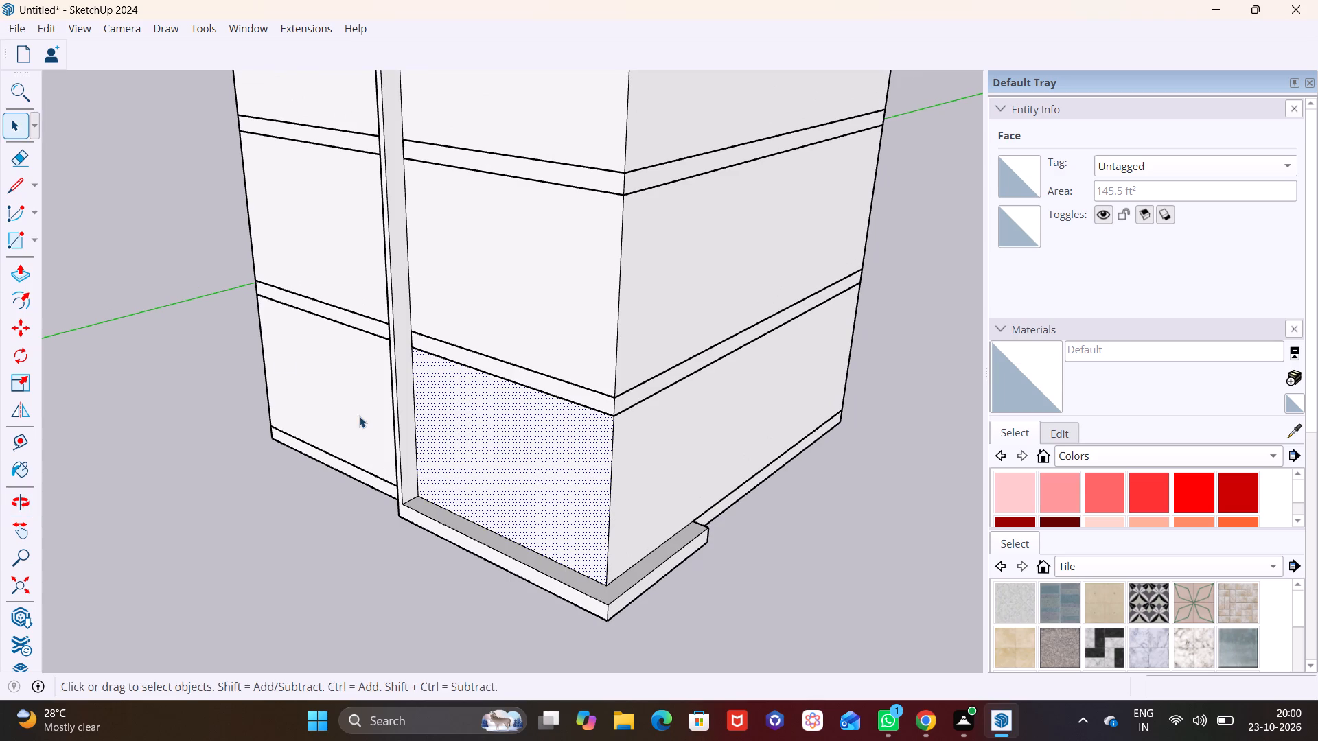
click(25, 271)
click(490, 444)
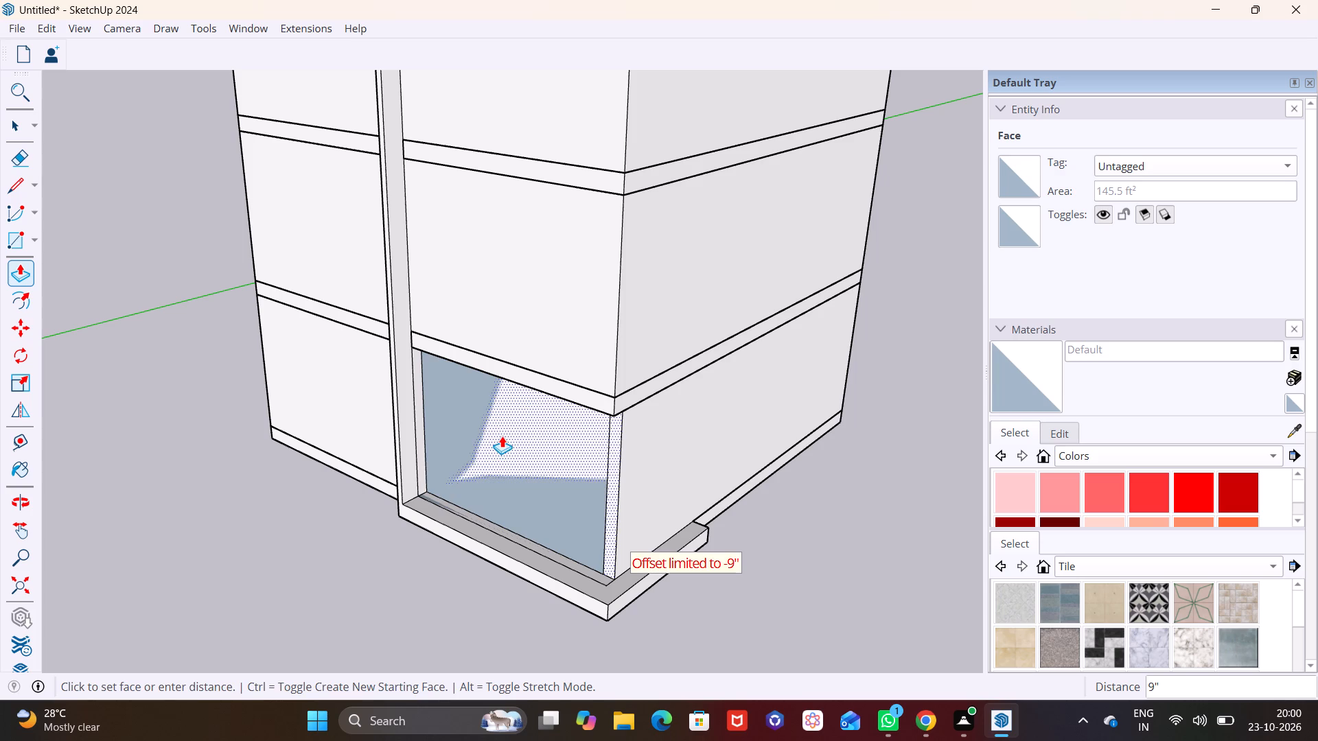
click(502, 435)
Examine the recessed bottom-storey panel and its junctions with the post, ledge and corner from both sides.
scroll(487, 447, up, 3)
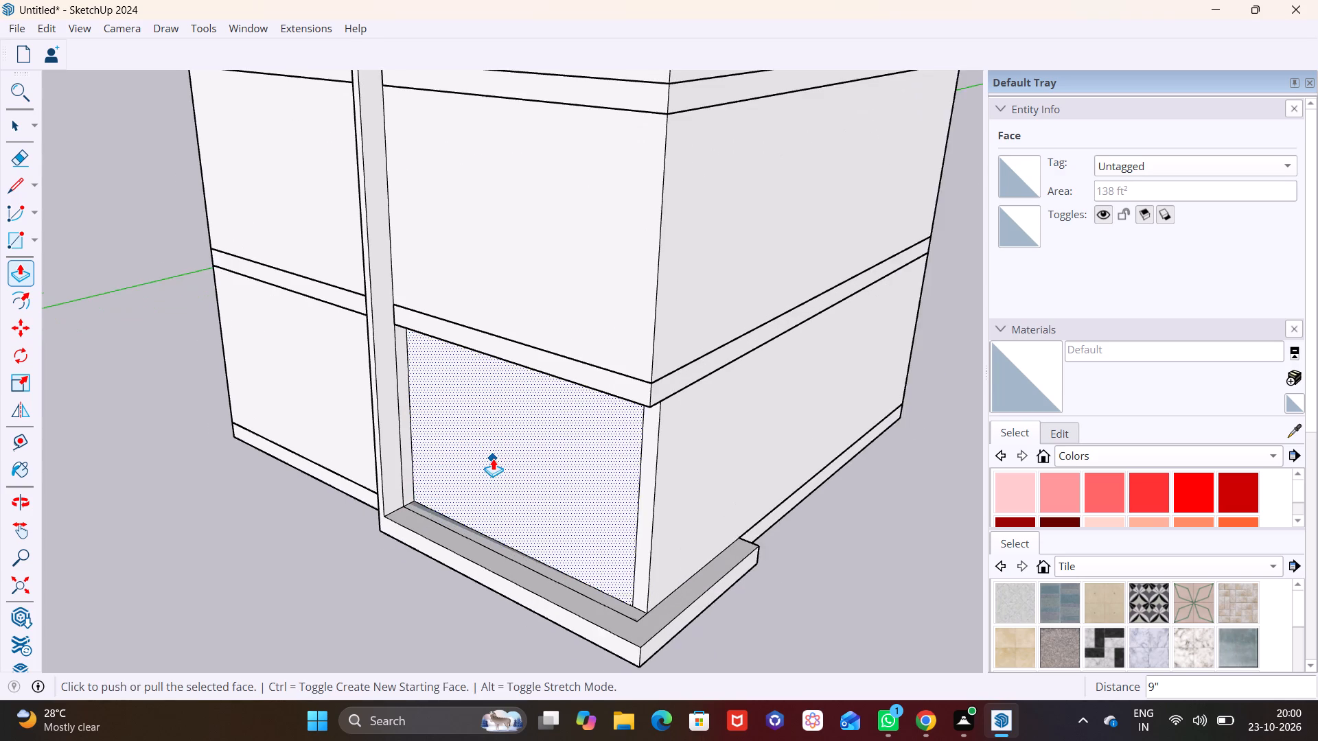
scroll(490, 466, up, 1)
middle_drag(490, 466, 575, 443)
scroll(563, 460, up, 2)
scroll(504, 460, up, 1)
scroll(520, 456, down, 2)
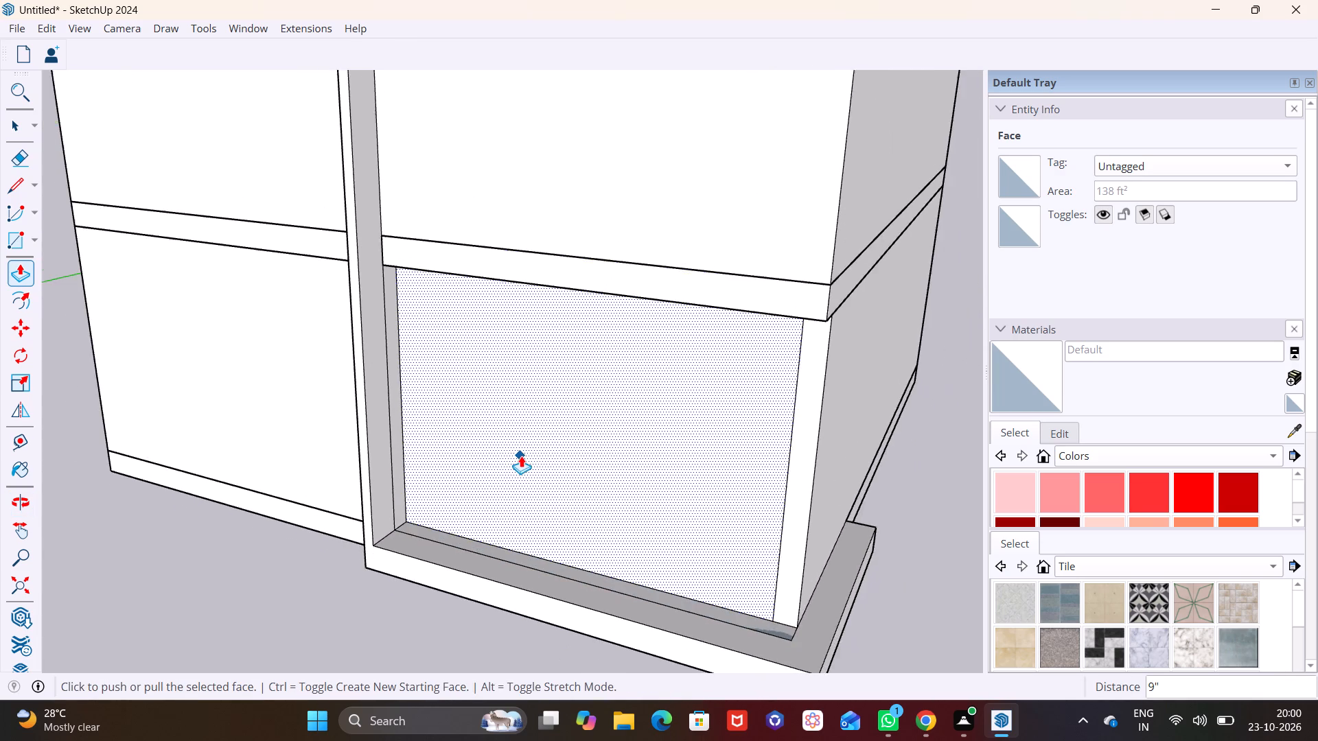
scroll(521, 456, down, 2)
middle_drag(571, 452, 452, 463)
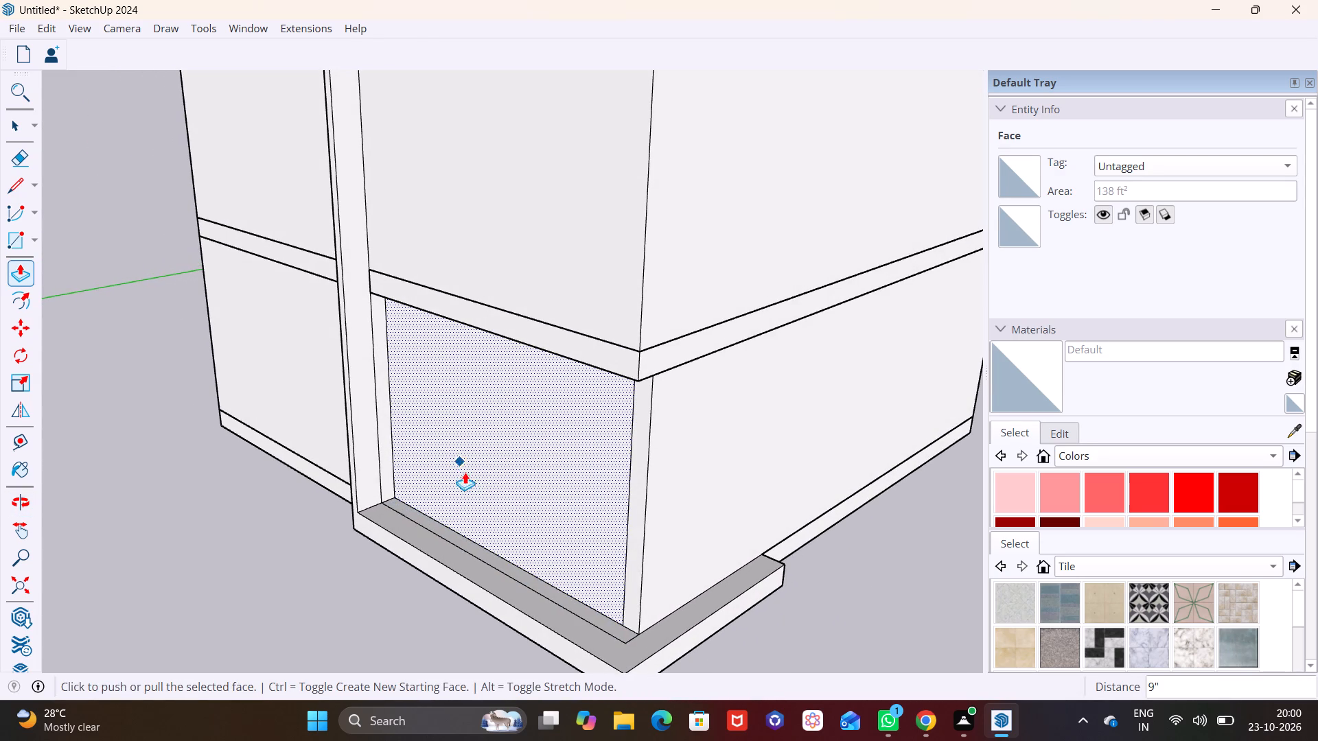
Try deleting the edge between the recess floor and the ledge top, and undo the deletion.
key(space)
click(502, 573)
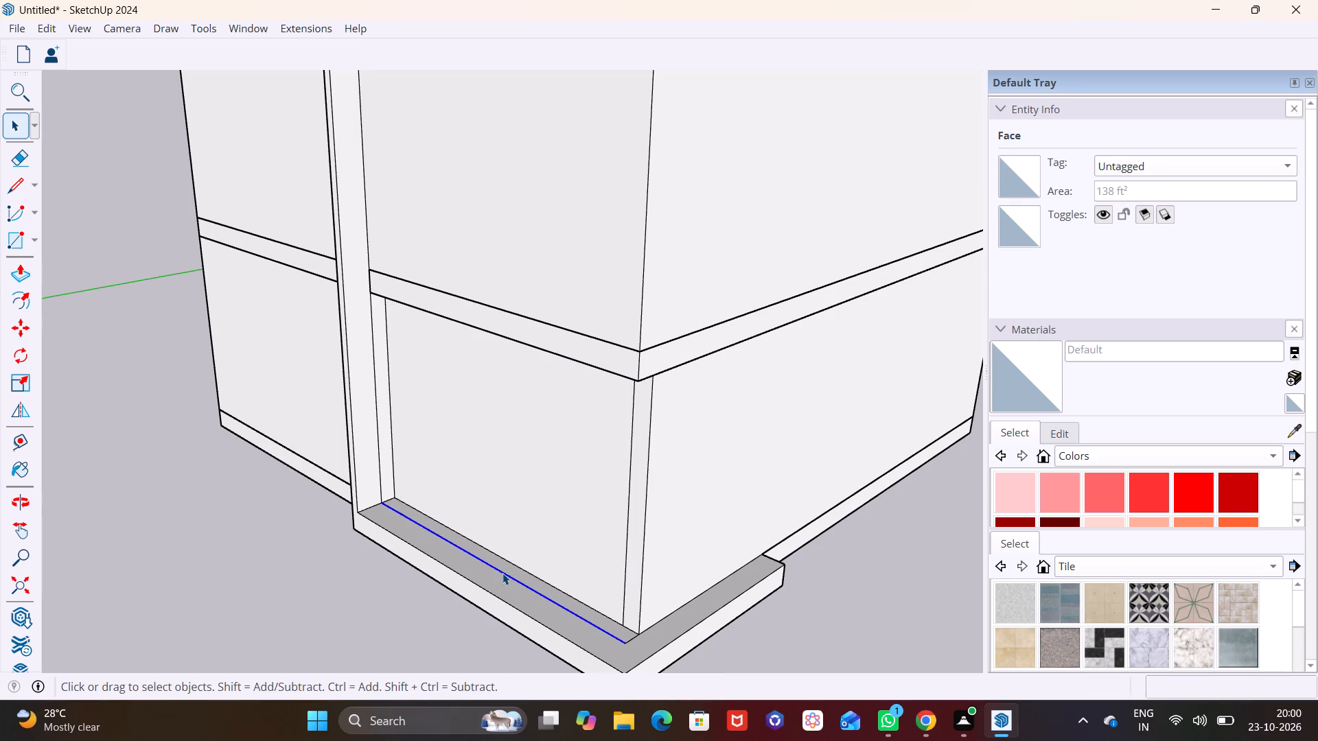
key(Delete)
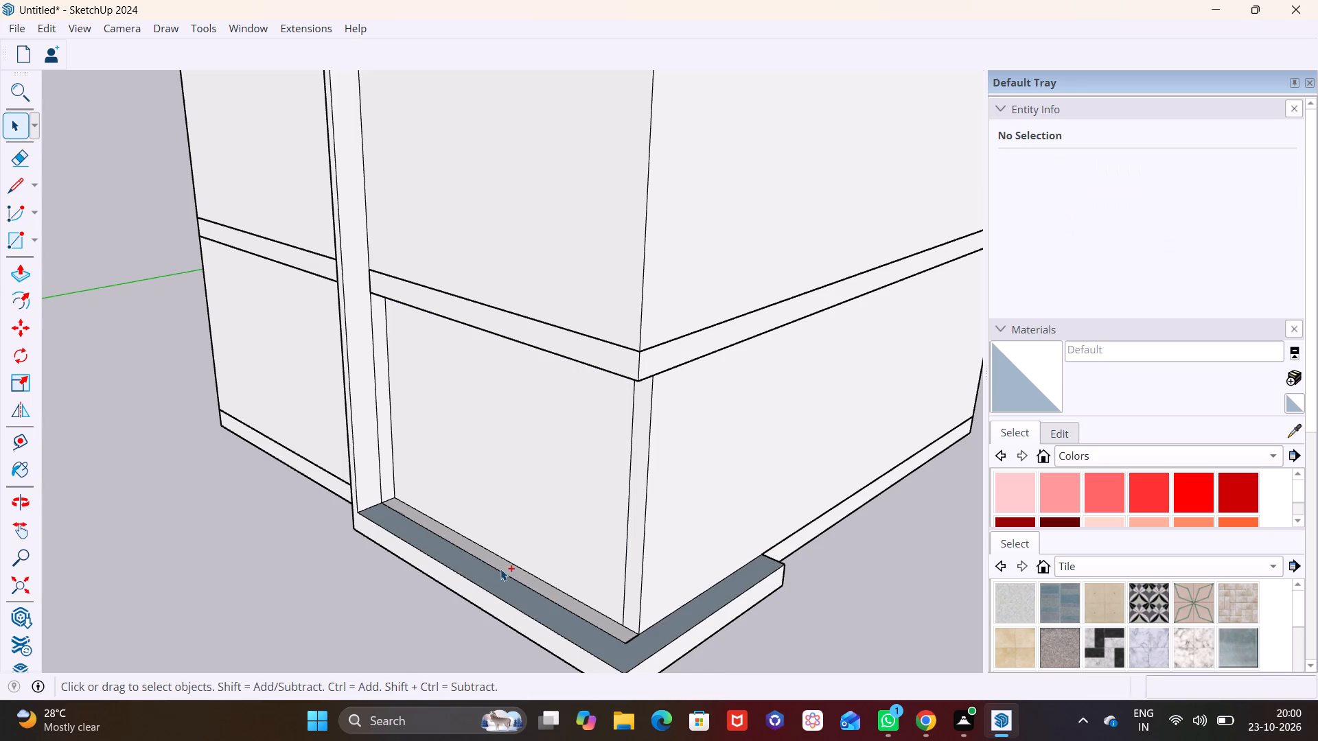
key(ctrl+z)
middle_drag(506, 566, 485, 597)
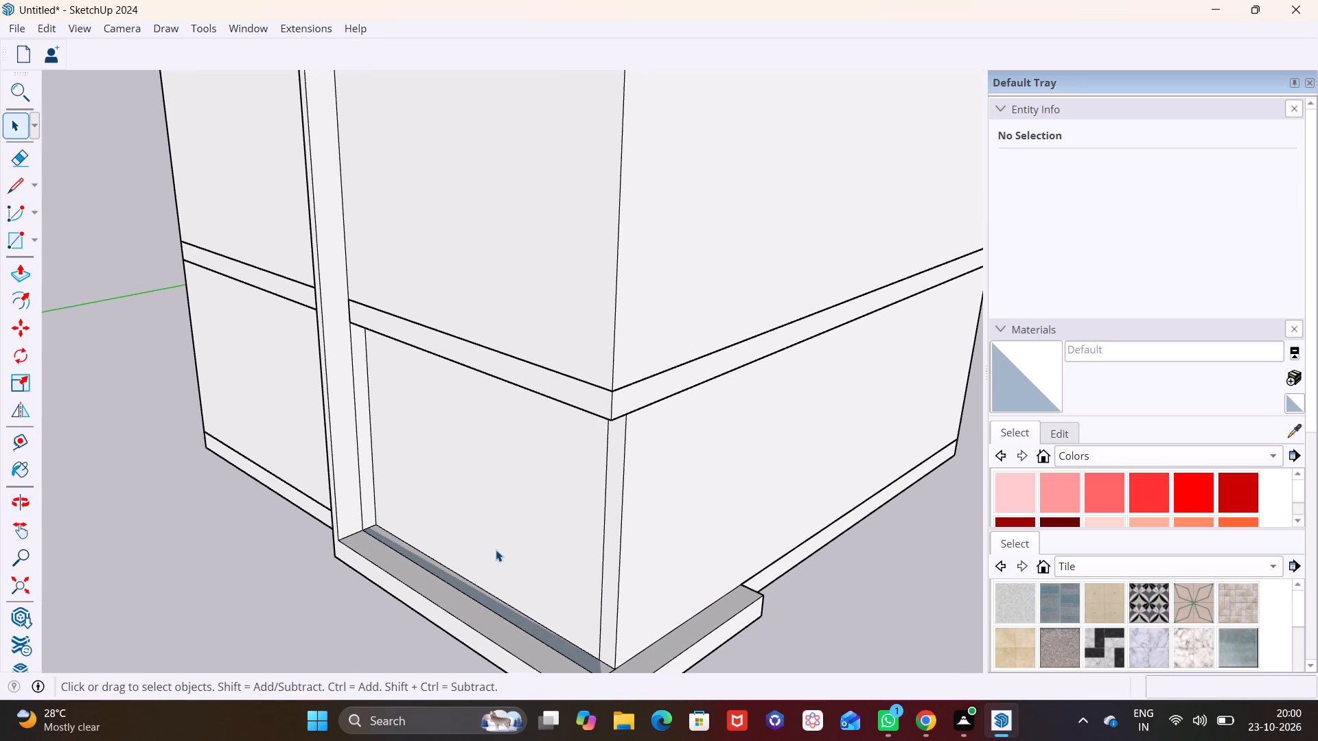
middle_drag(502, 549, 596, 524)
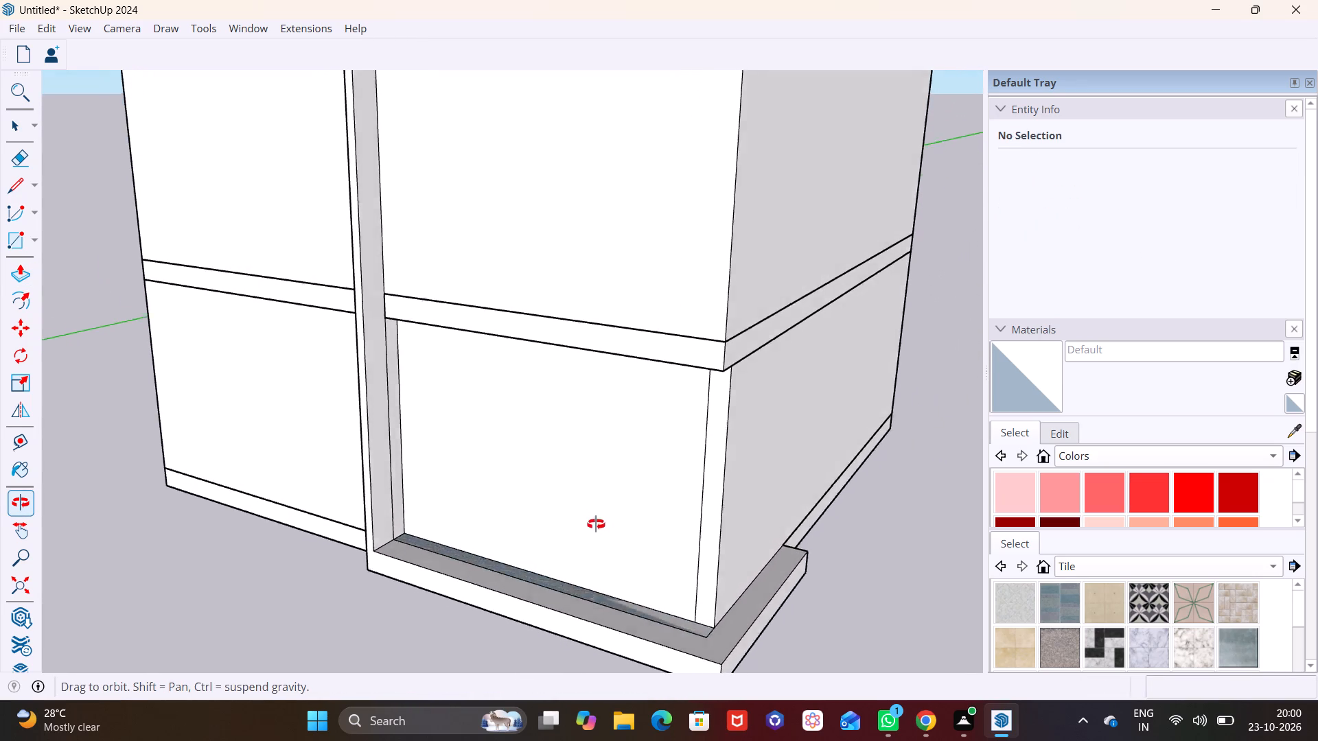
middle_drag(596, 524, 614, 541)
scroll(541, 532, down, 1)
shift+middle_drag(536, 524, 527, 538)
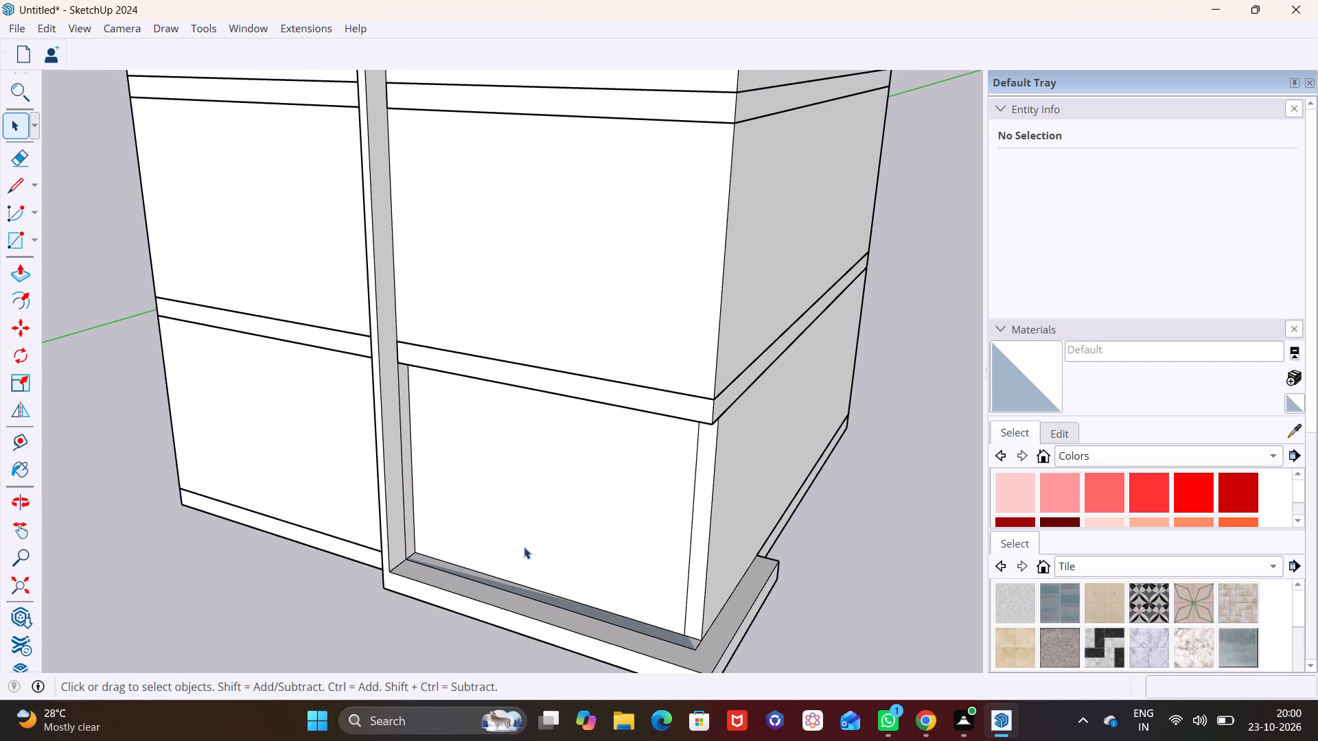
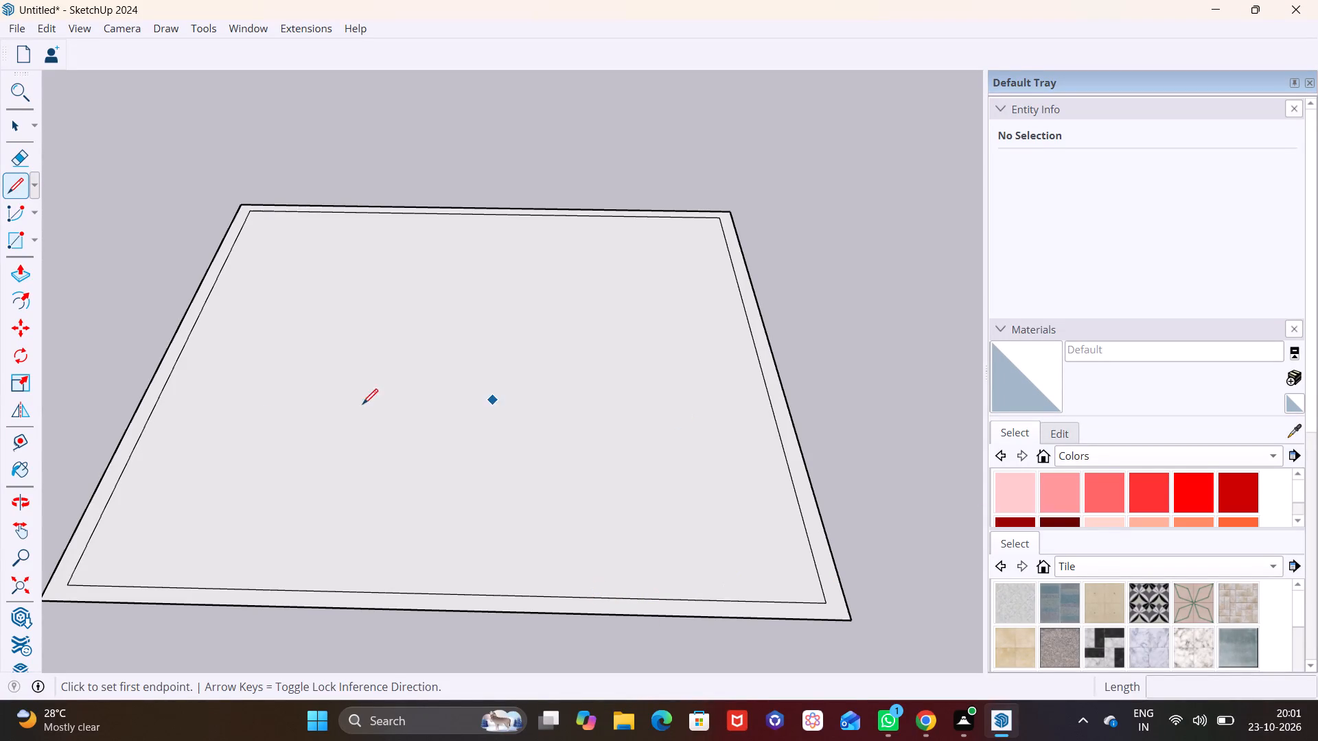
Place a guide 9' inward from the right-hand side of the slab's inner outline.
click(19, 451)
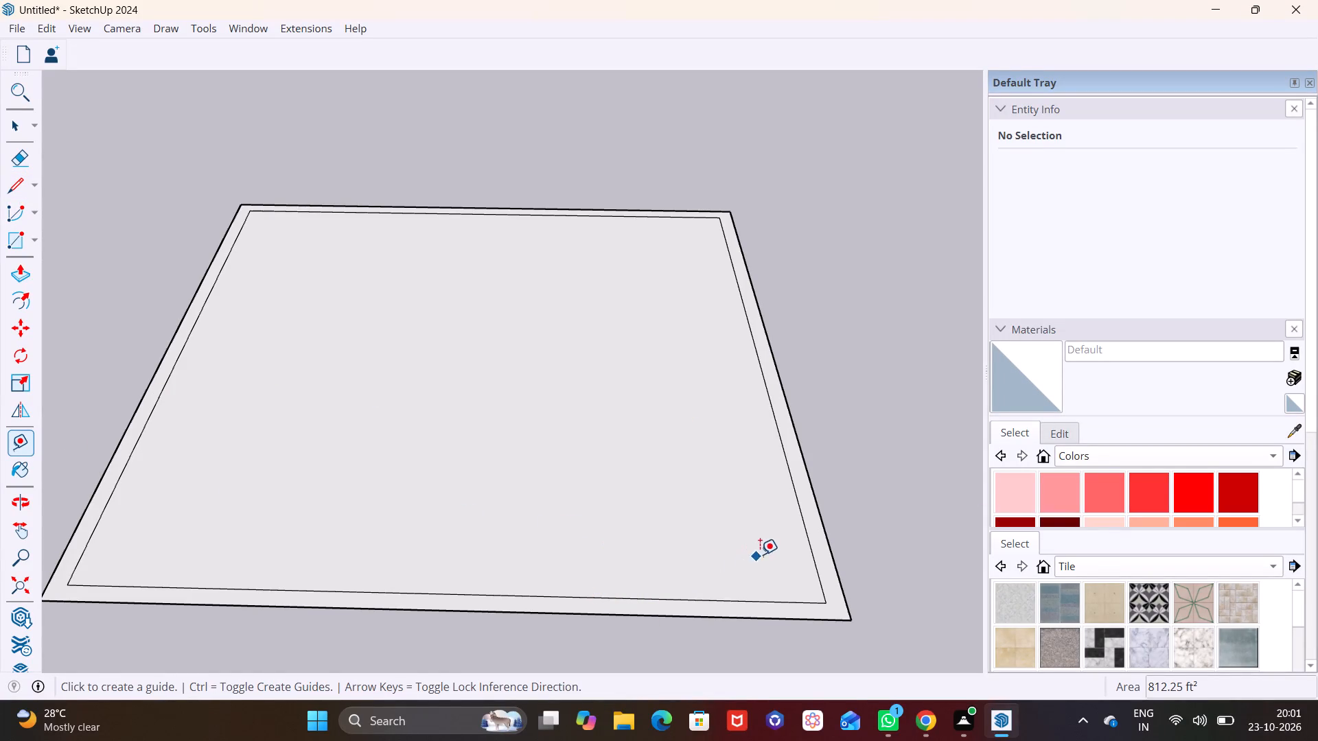
click(807, 547)
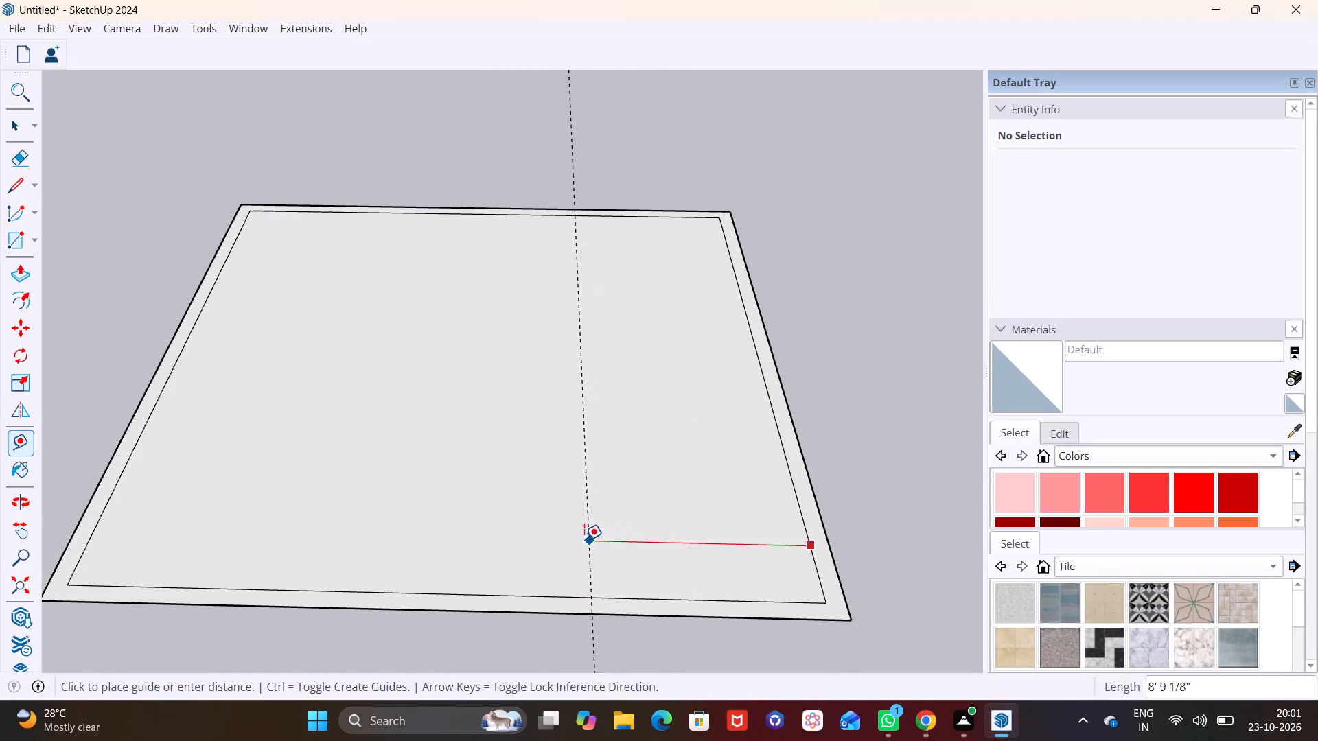
text(9')
key(Return)
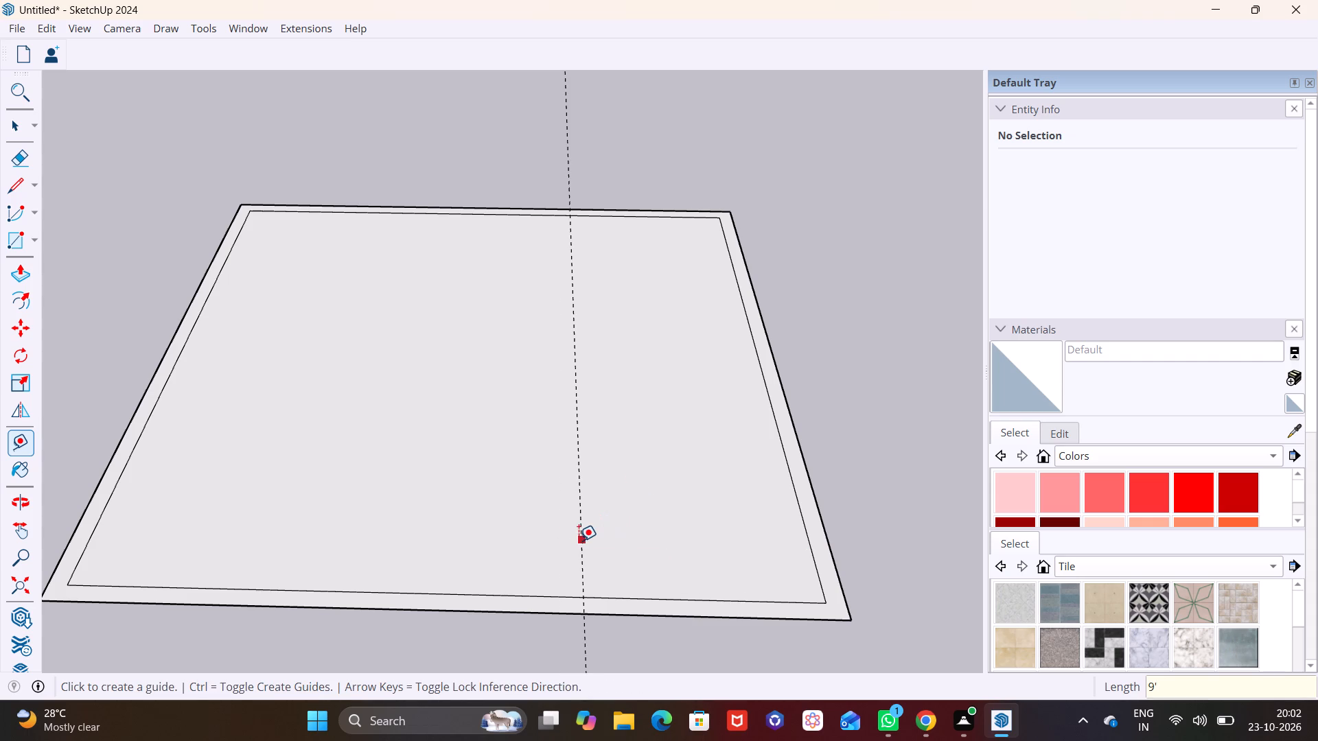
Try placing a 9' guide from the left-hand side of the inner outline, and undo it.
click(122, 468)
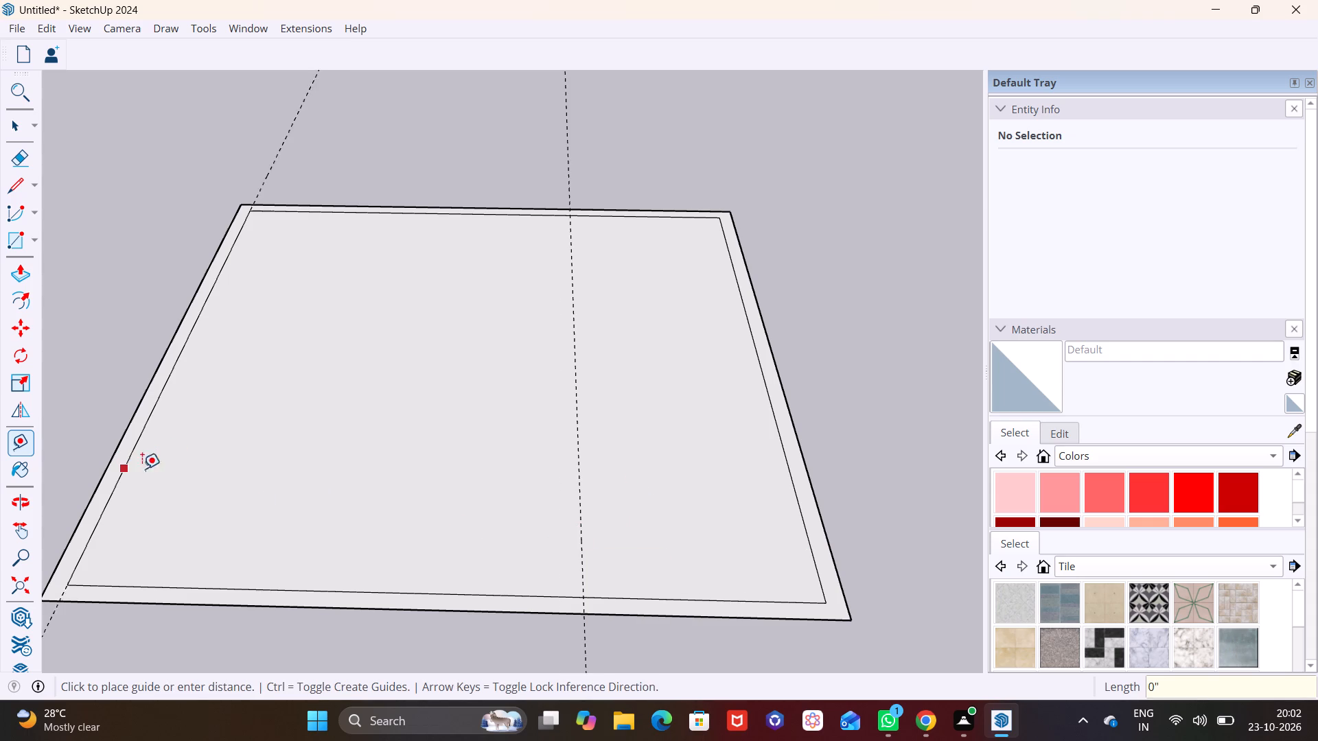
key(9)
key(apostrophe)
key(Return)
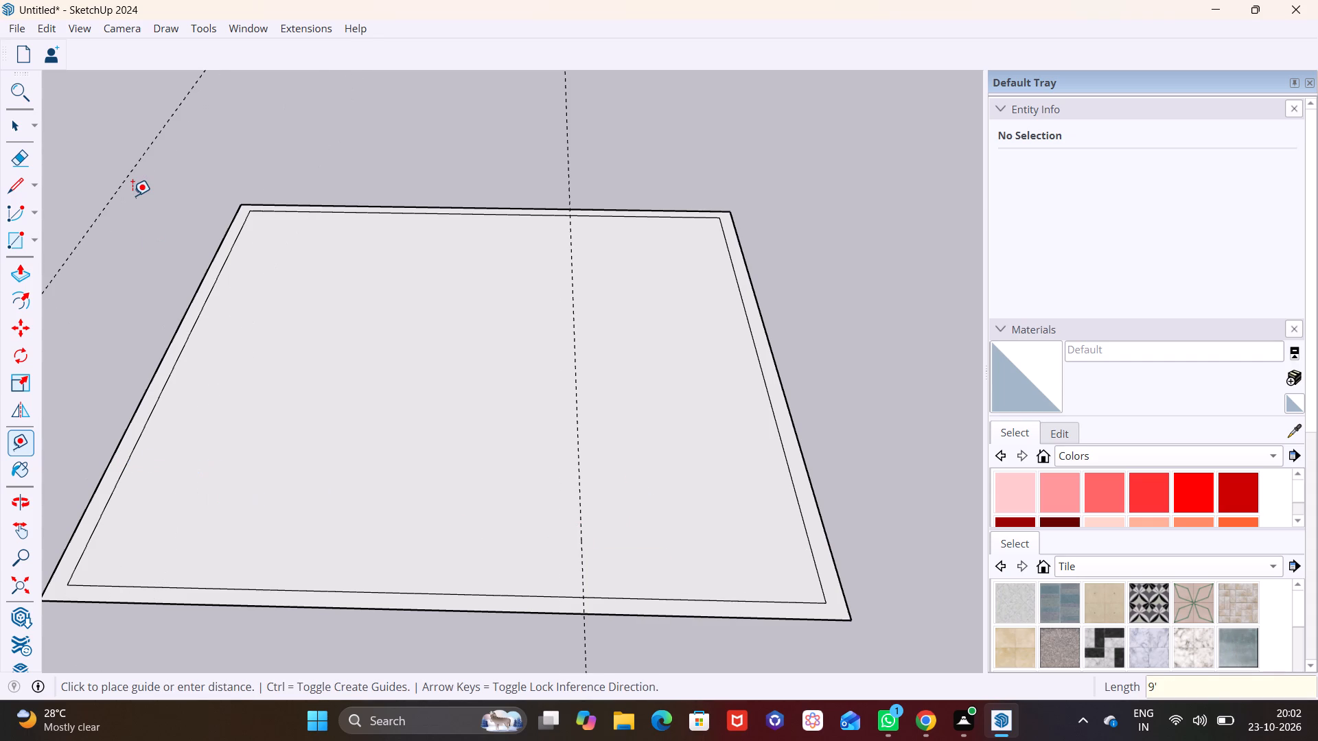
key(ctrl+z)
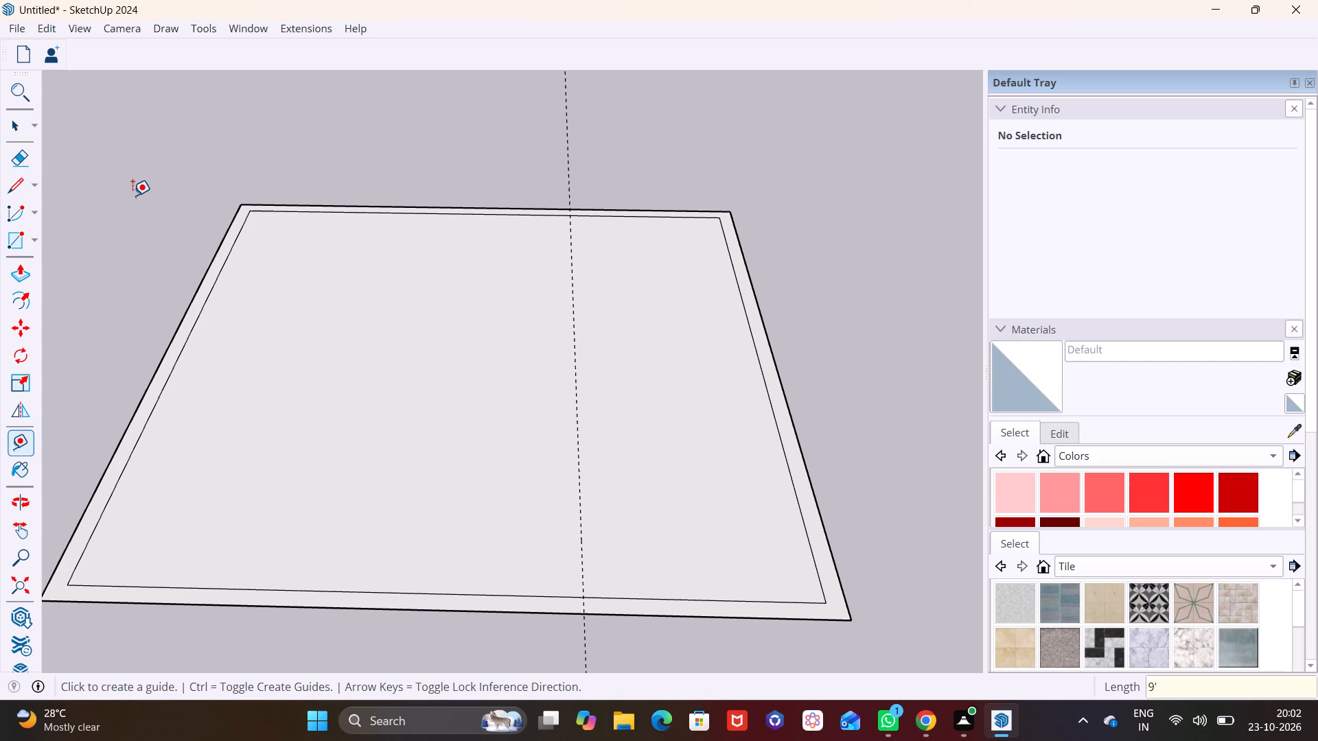
Place a guide 9' inward from the left-hand side of the slab's inner outline.
click(160, 395)
text(9')
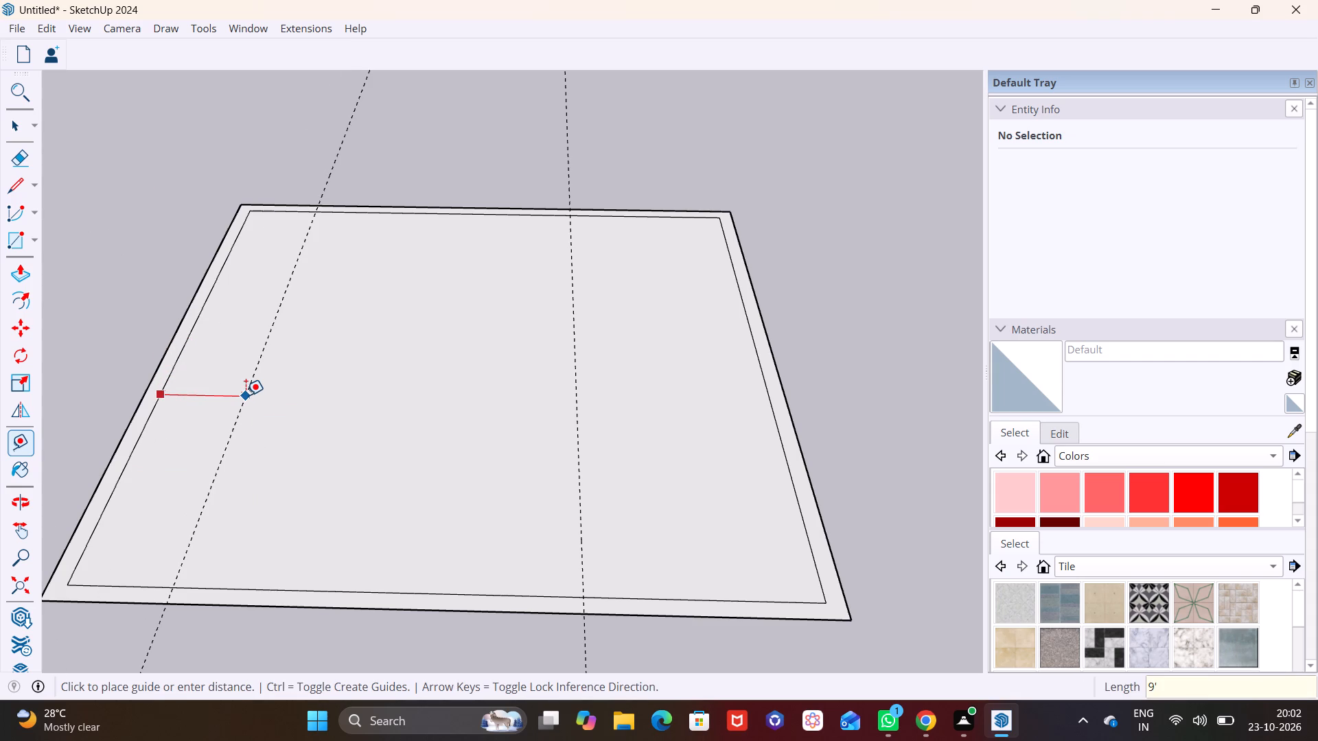
key(Return)
Draw the front right corner room's two lines, about 5' 11" along the guide and 9' across to the inner outline.
scroll(283, 403, down, 2)
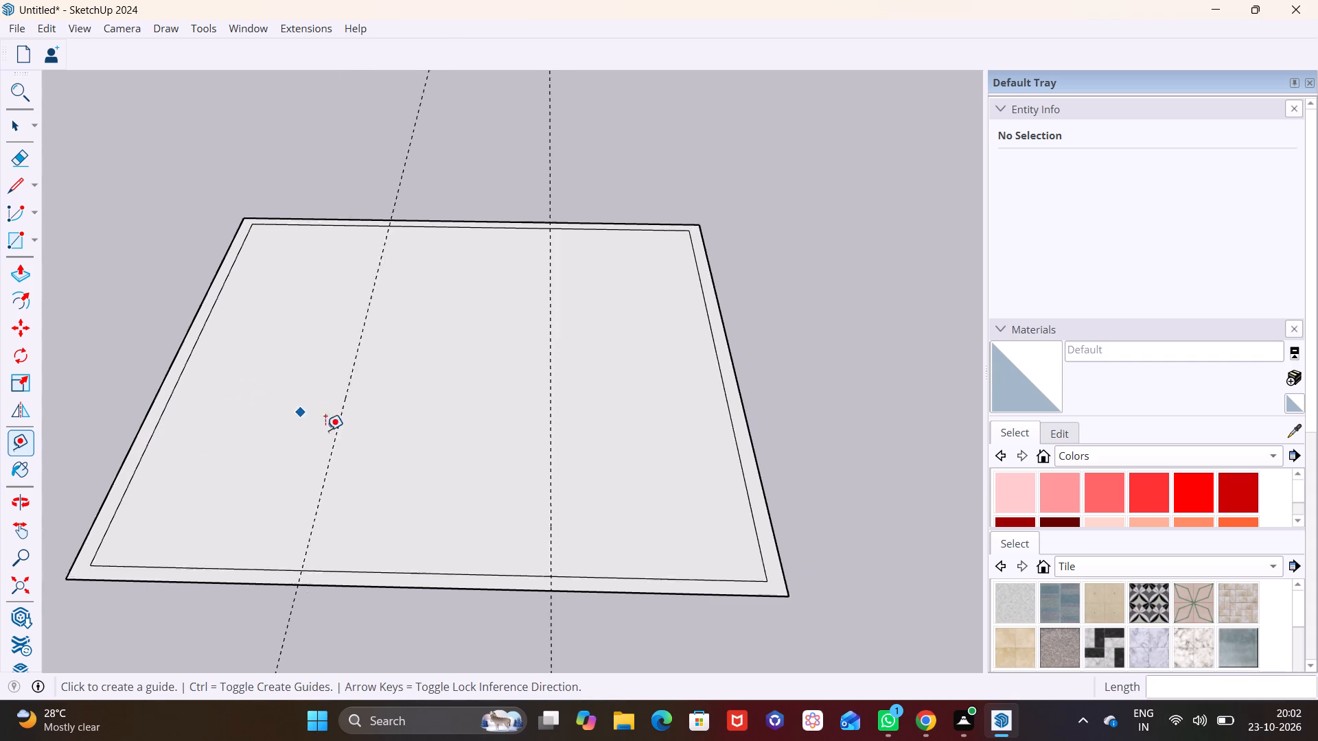
middle_drag(378, 482, 402, 530)
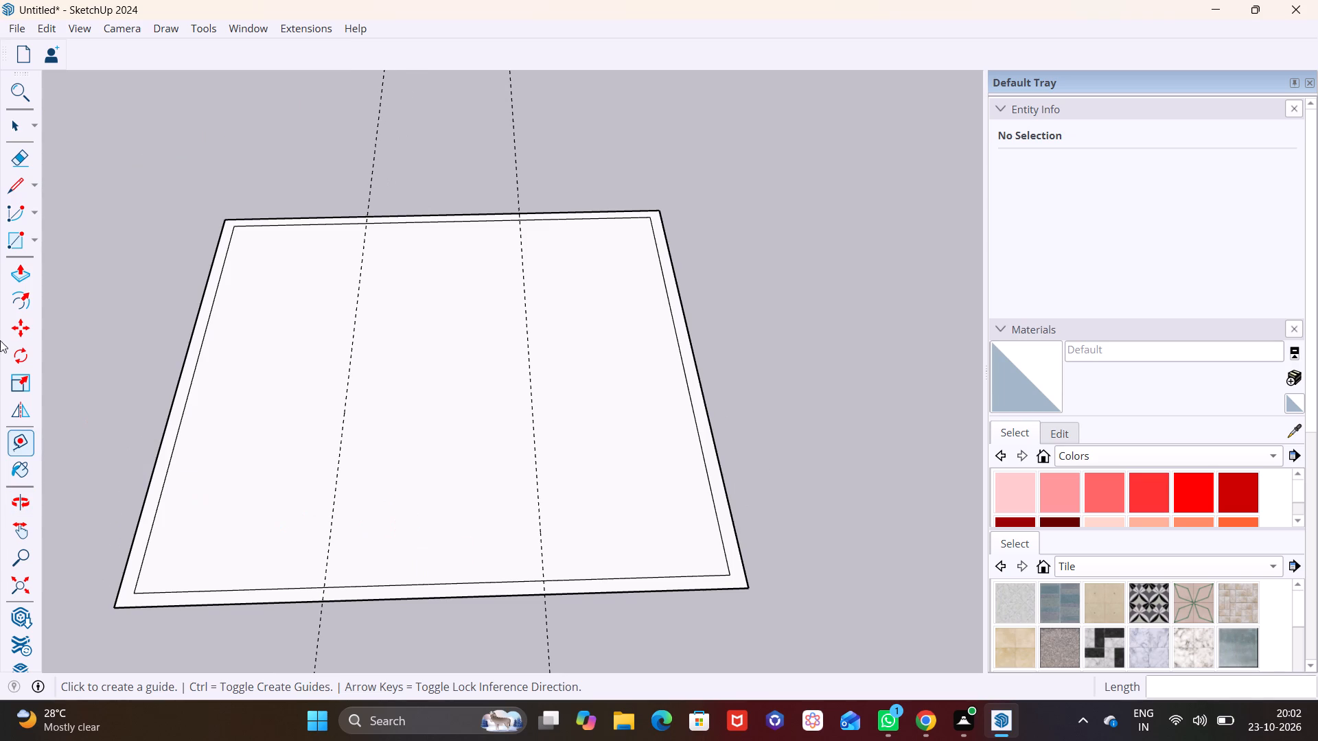
click(8, 187)
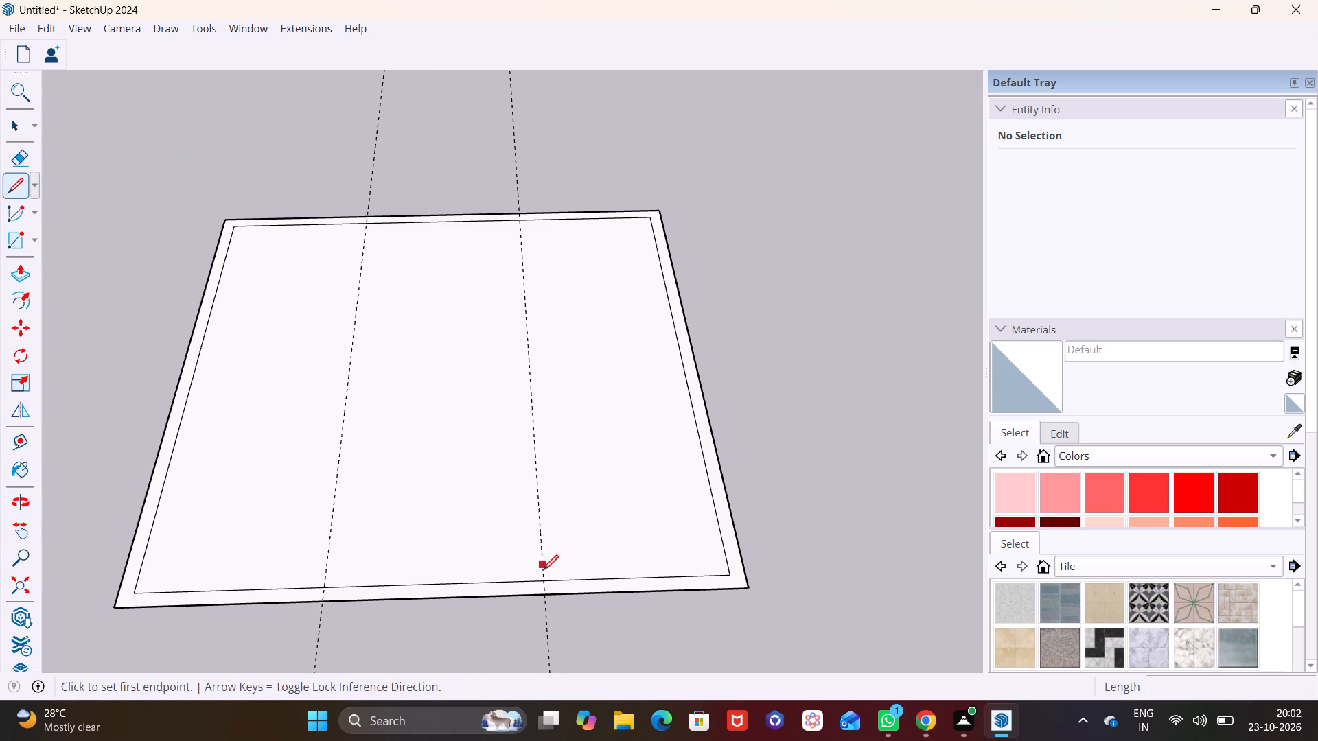
click(544, 580)
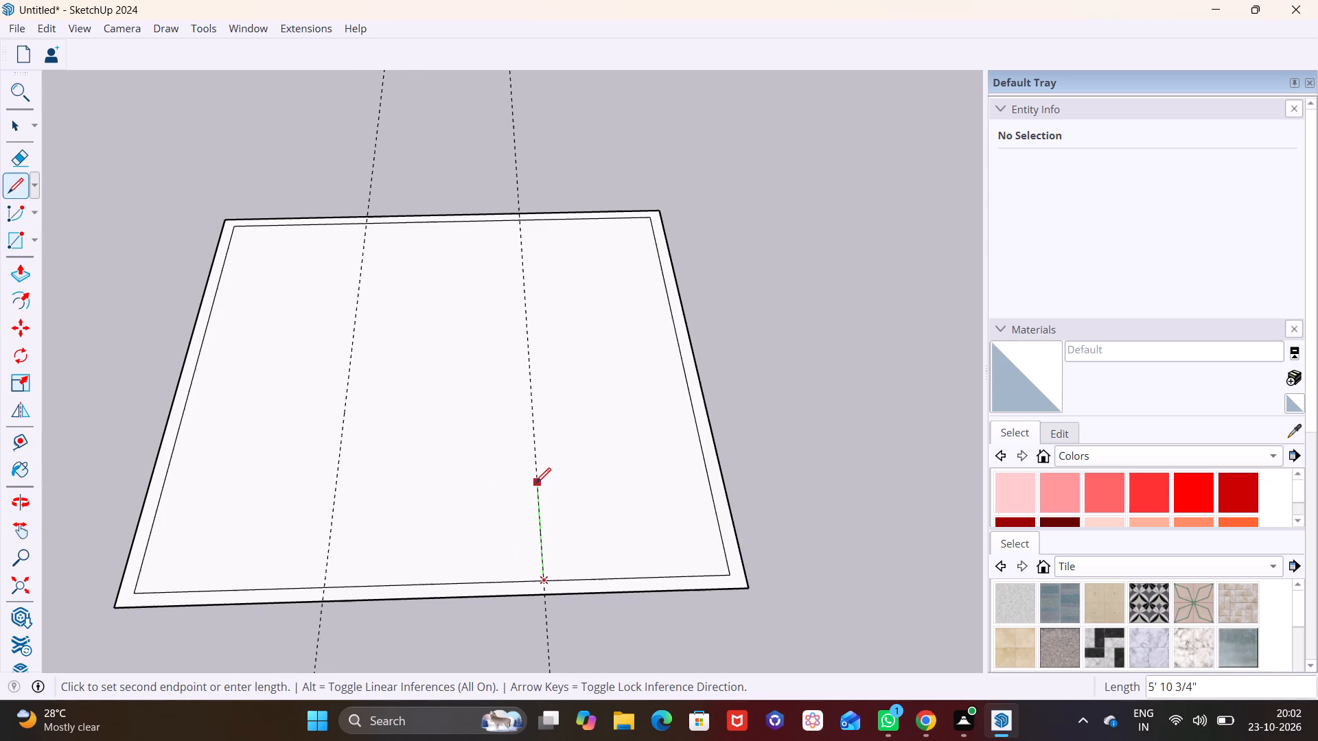
click(535, 481)
click(708, 475)
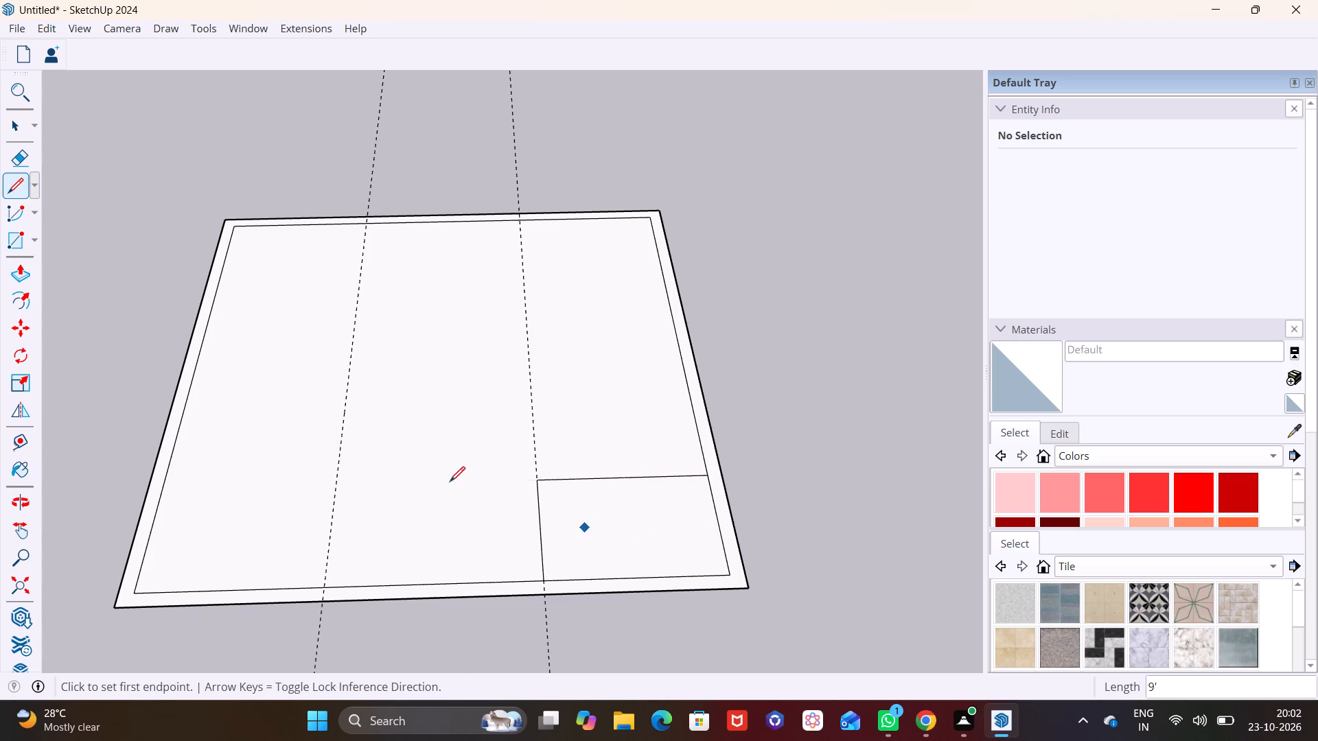
Draw a matching front left corner room with a line along the guide and one across to the inner outline.
click(15, 189)
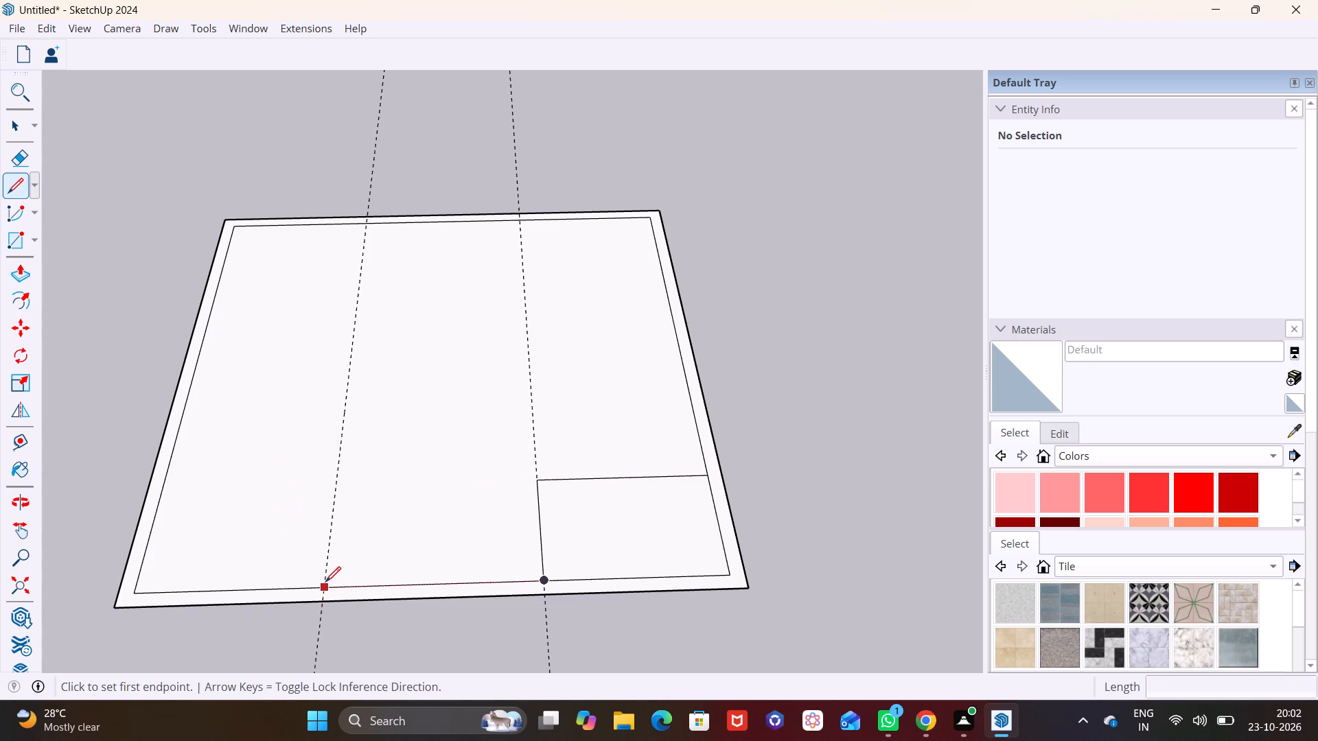
click(325, 582)
click(338, 480)
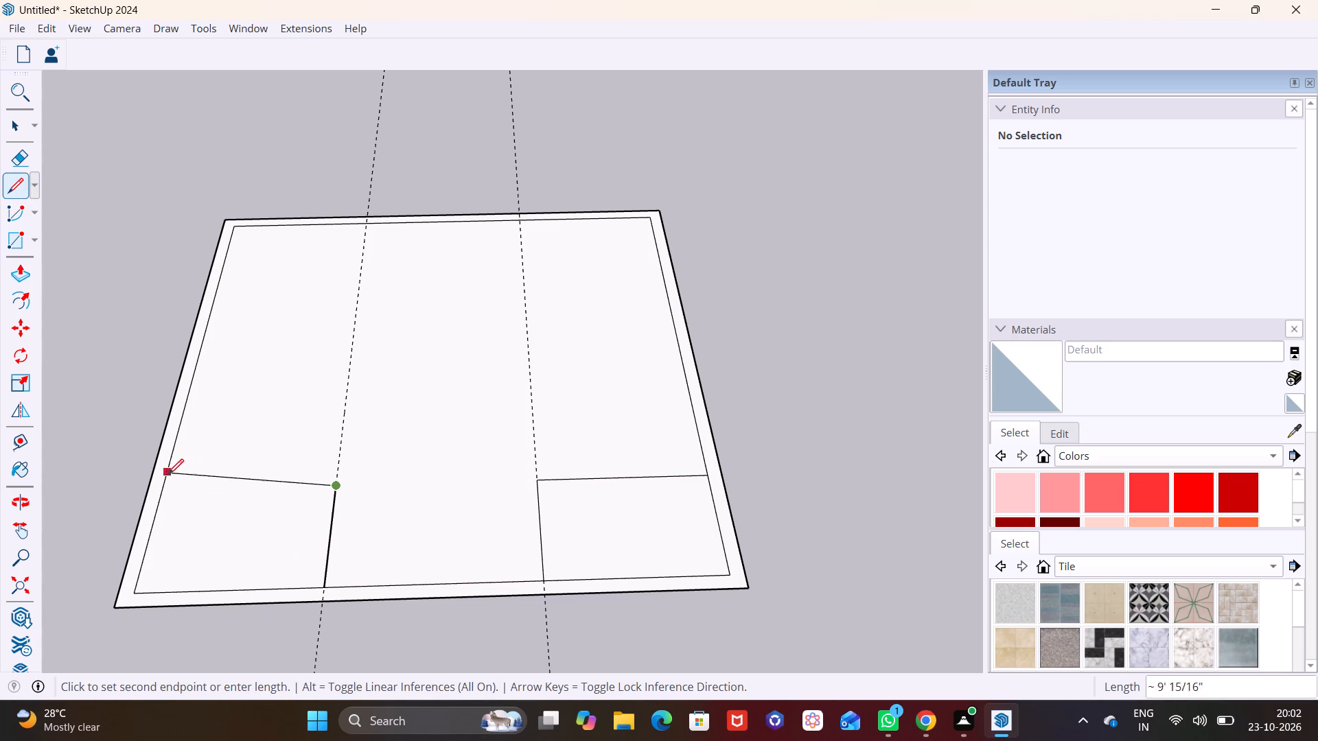
click(160, 485)
Extend the left corner room's back line 9" across the border to the slab's outer edge.
scroll(340, 481, down, 3)
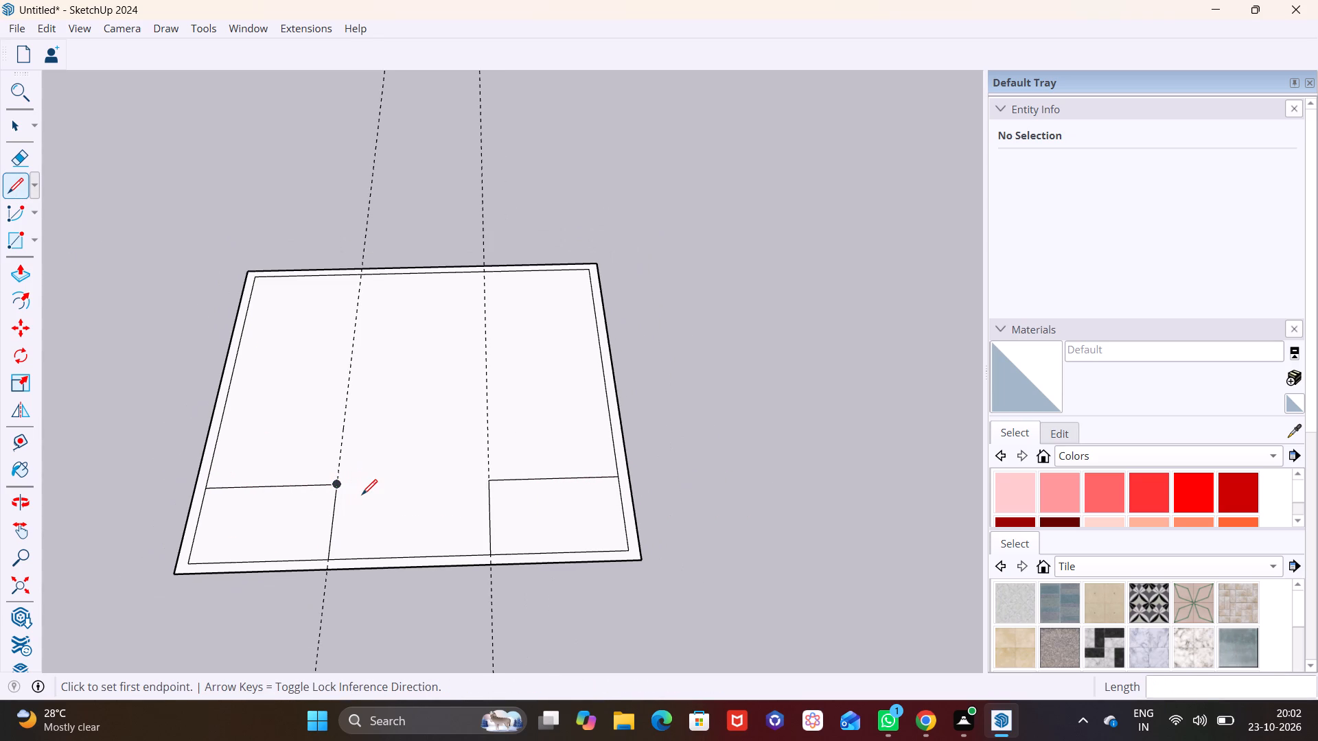
middle_drag(362, 495, 351, 491)
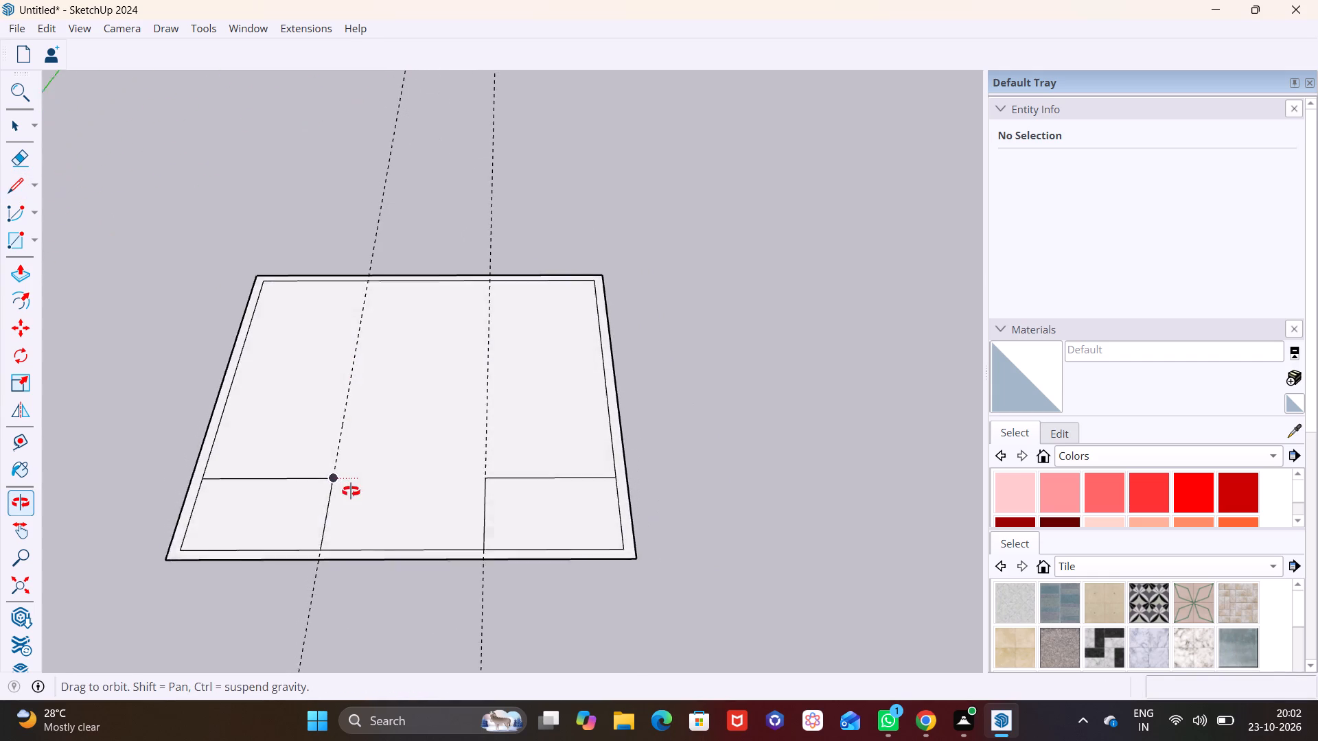
middle_drag(351, 491, 351, 493)
scroll(360, 484, down, 2)
scroll(243, 486, up, 6)
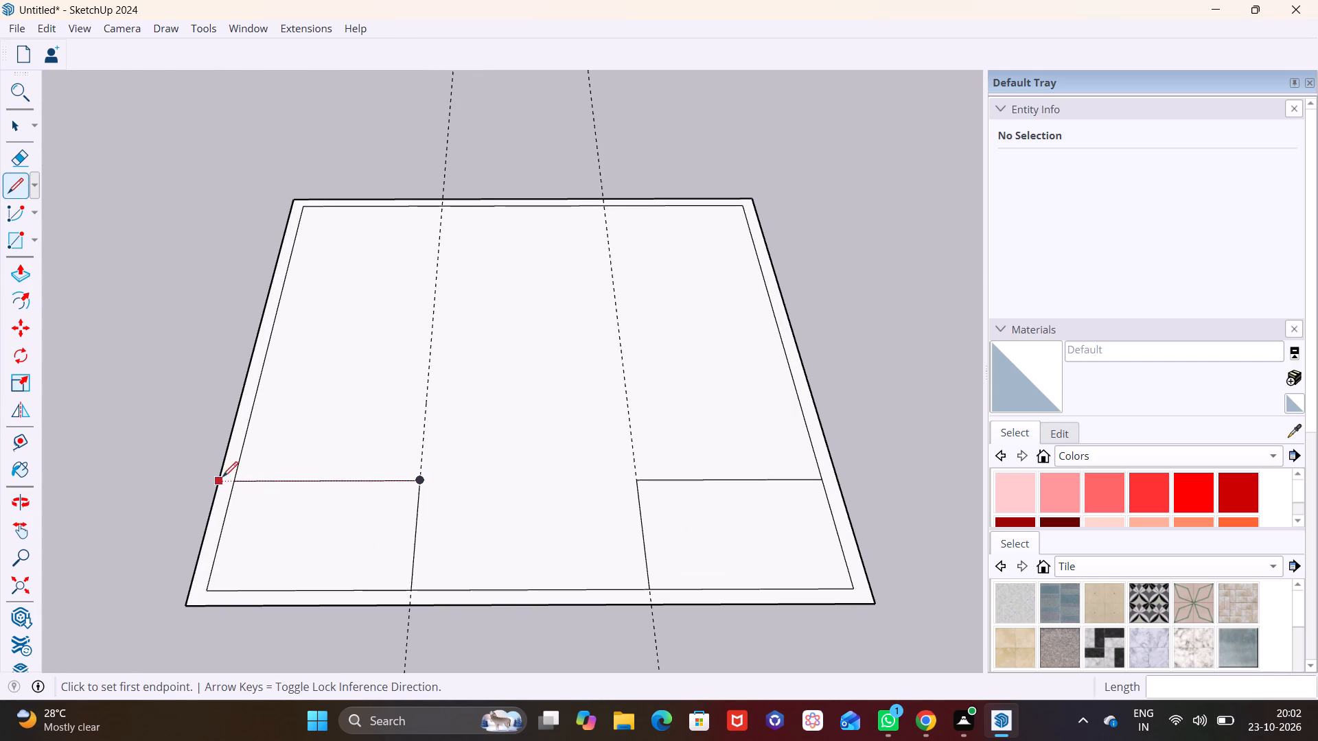
click(230, 482)
click(218, 480)
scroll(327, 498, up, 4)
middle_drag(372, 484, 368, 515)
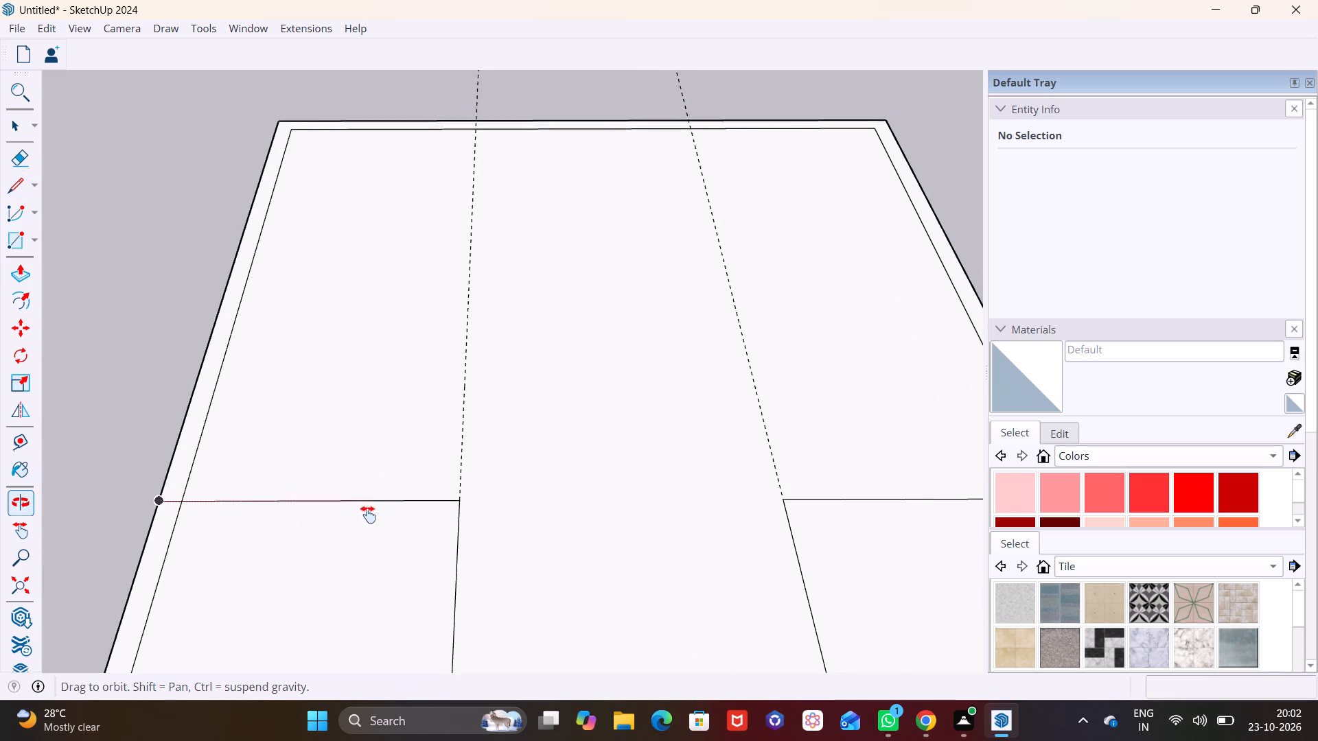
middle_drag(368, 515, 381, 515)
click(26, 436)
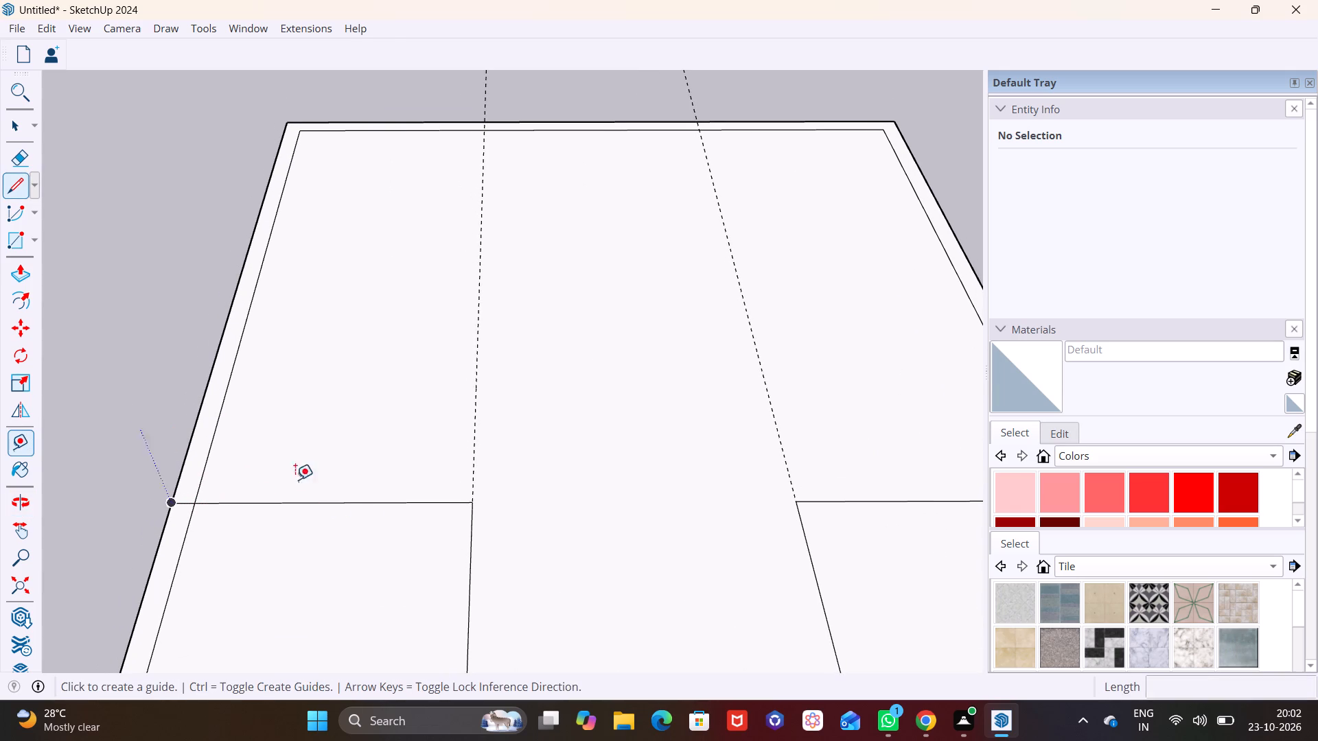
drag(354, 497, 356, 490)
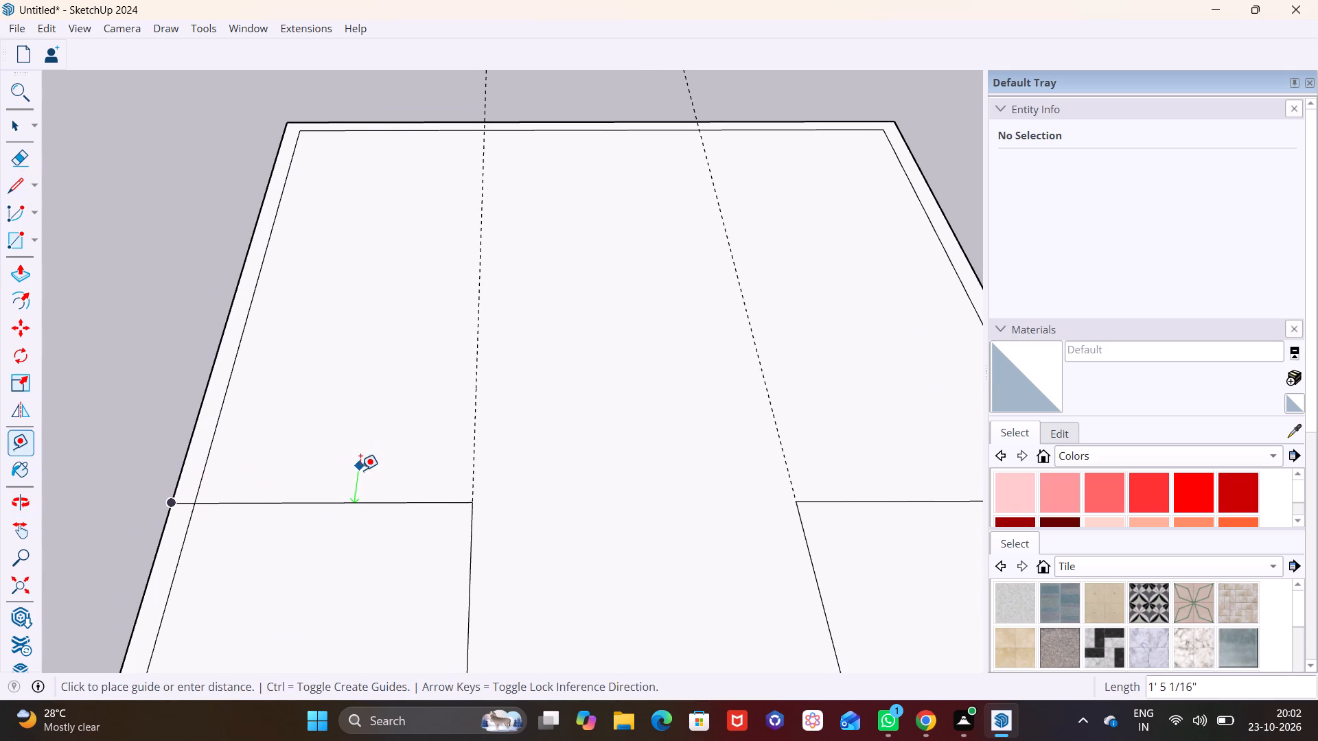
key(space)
Place a guide 9" behind the left corner room's back line for the wall thickness.
click(23, 441)
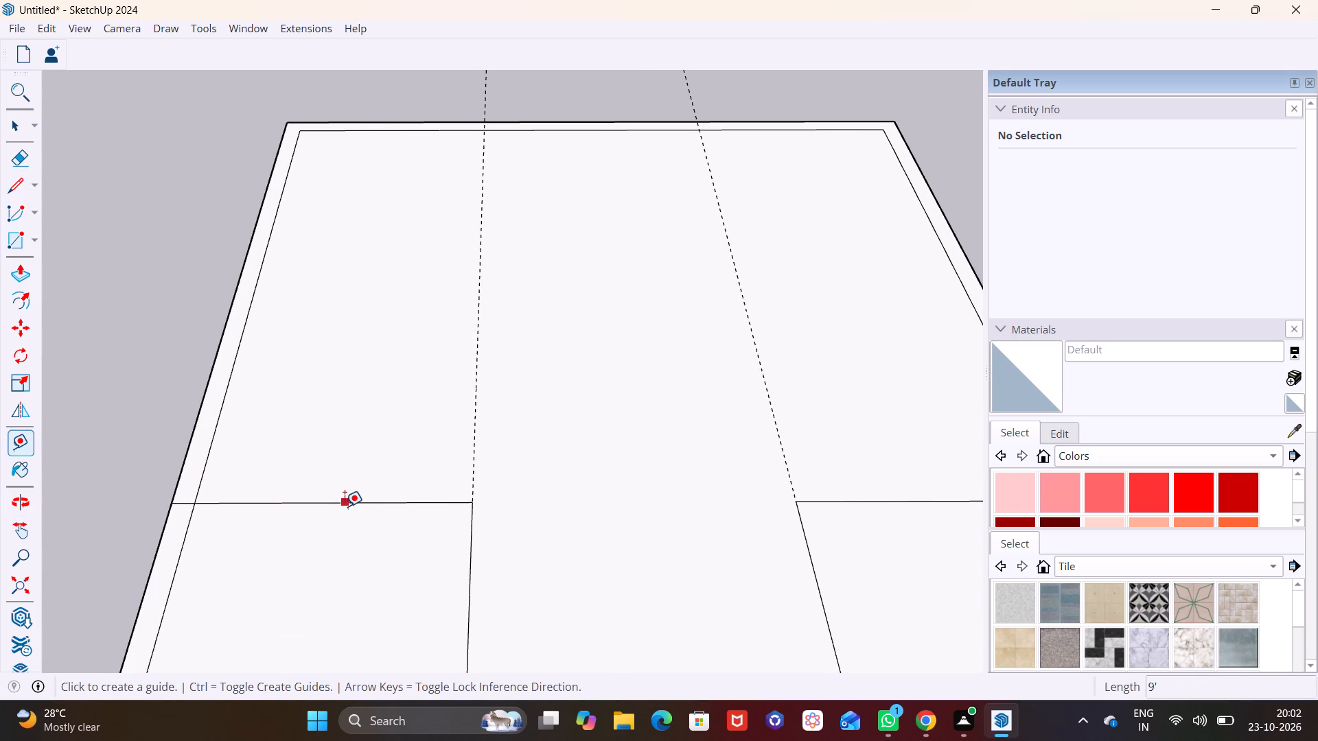
click(345, 506)
key(9)
key(shift+quotedbl)
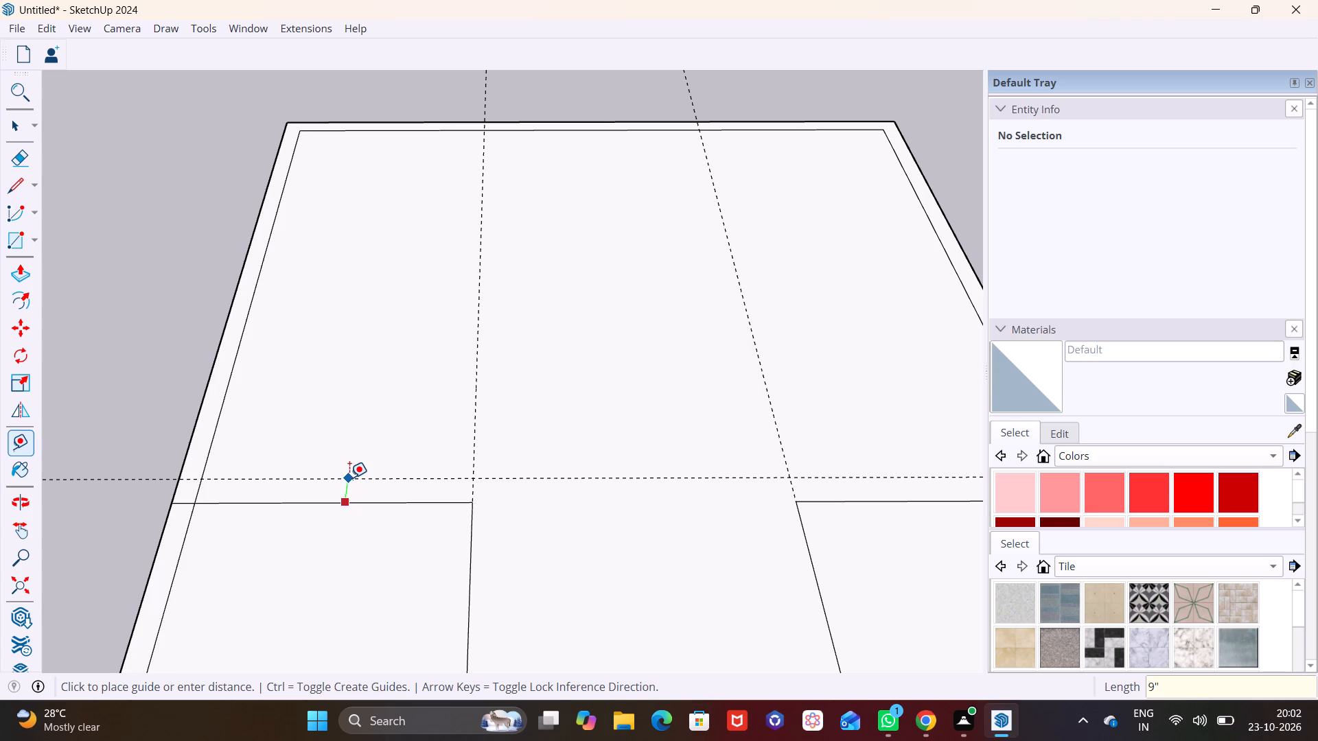
key(Return)
Place guides 9" from the facing side lines of the left and right corner rooms, toward the space between them.
scroll(368, 478, down, 1)
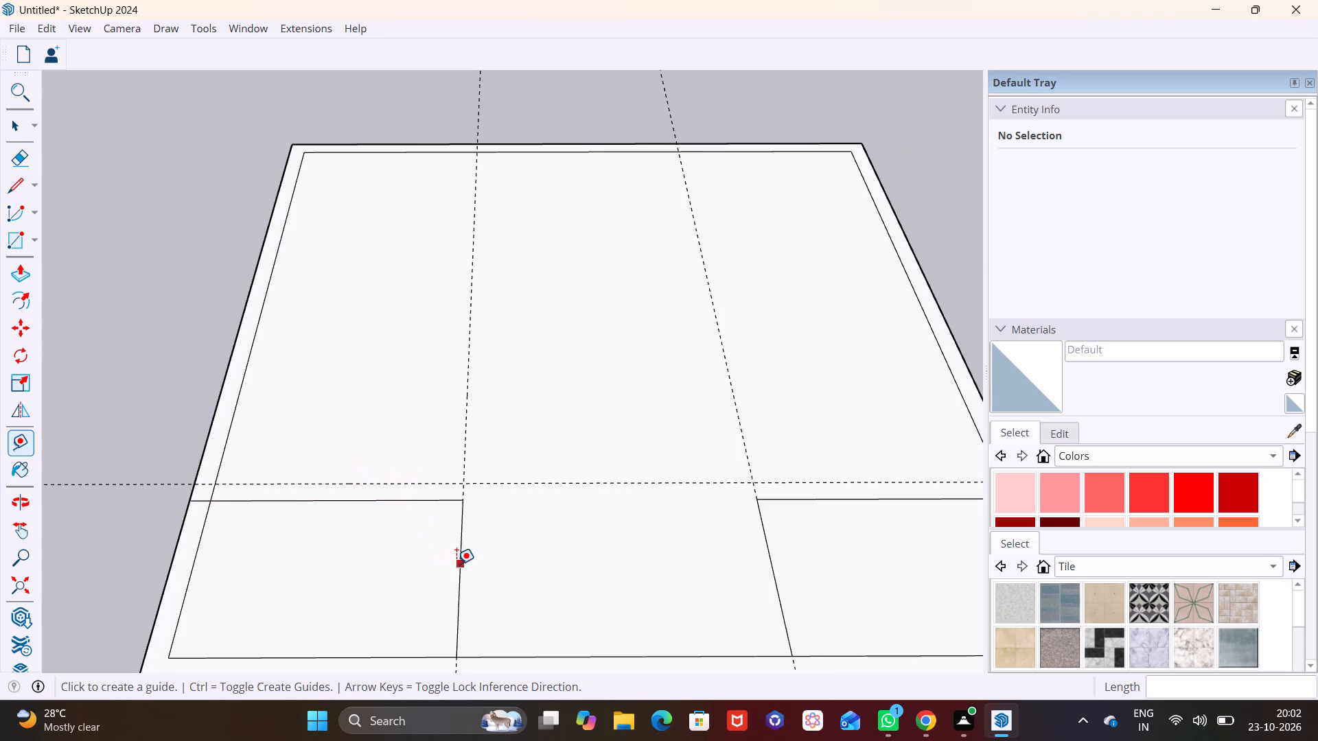
click(456, 564)
text(9")
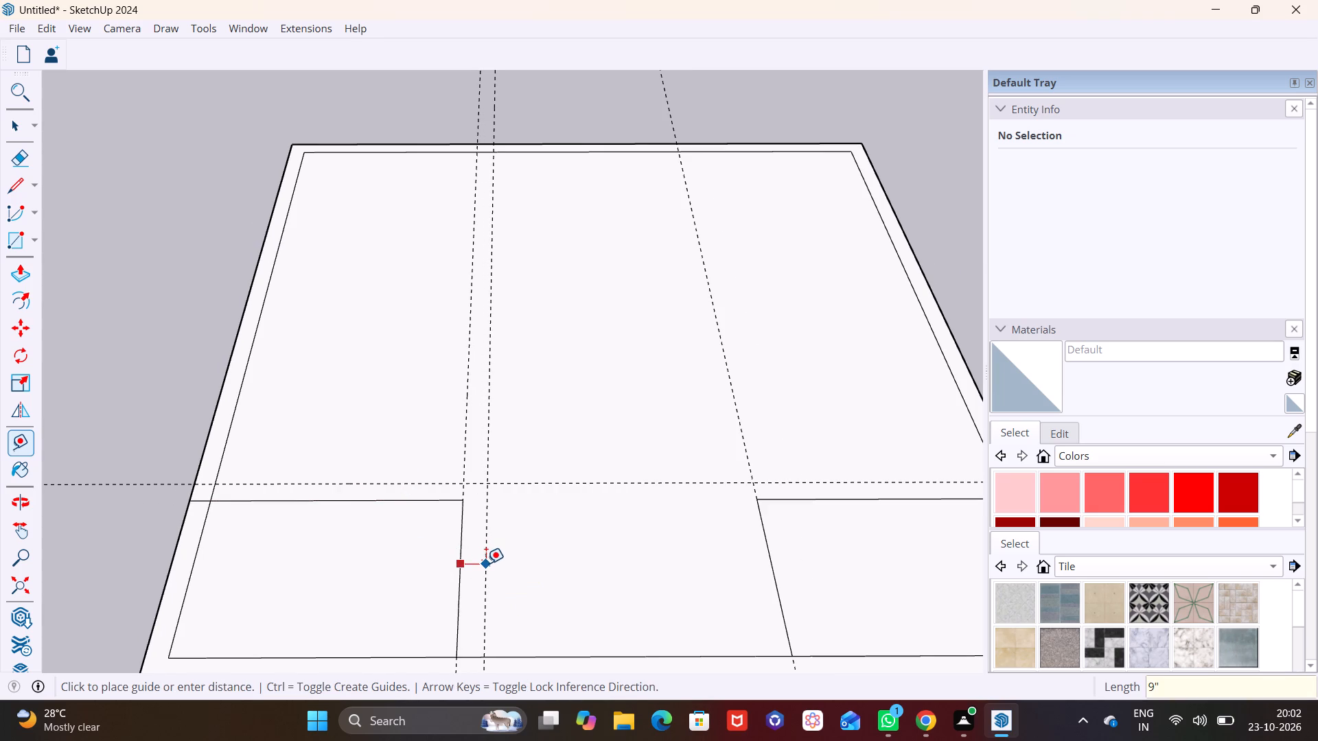
key(Return)
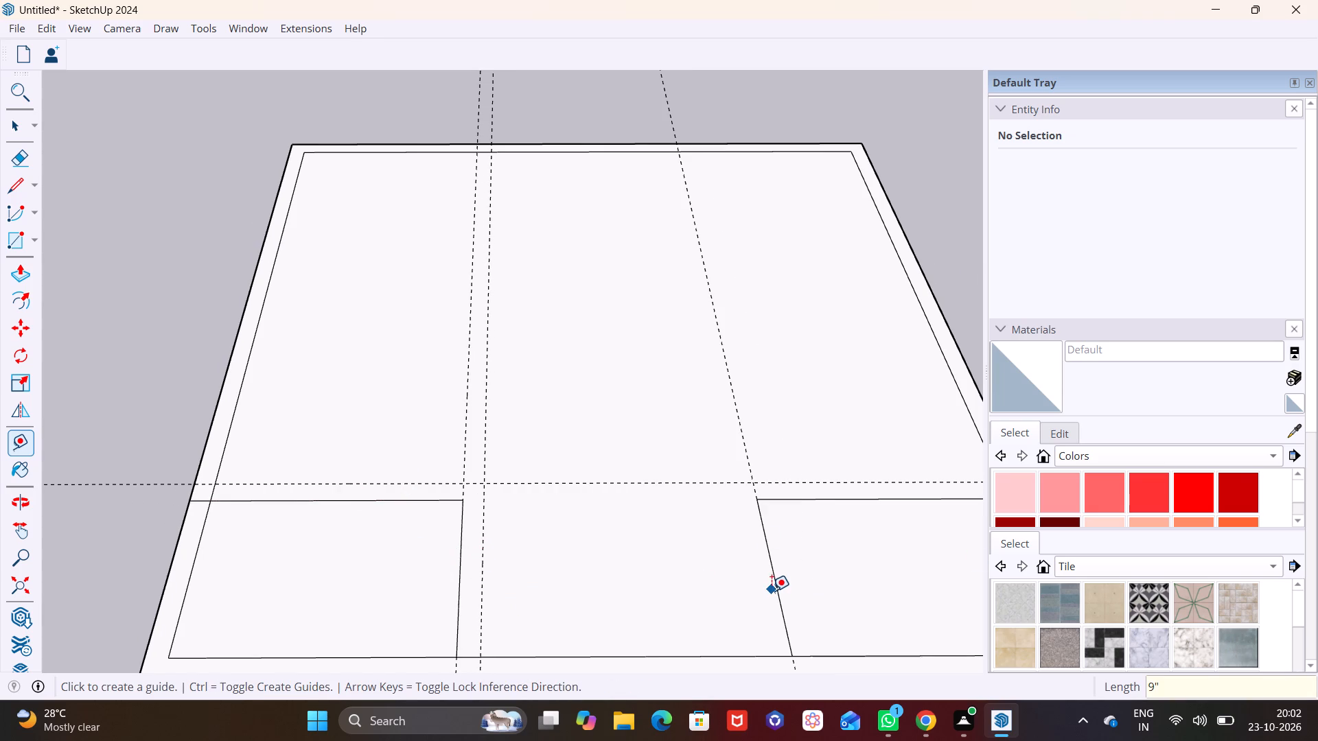
click(771, 584)
text(9")
key(Return)
Draw the left corner room's outer wall lines along the 9" guides, the side line about 6' 10" long to the front inner outline.
scroll(767, 602, down, 1)
shift+middle_drag(737, 615, 685, 462)
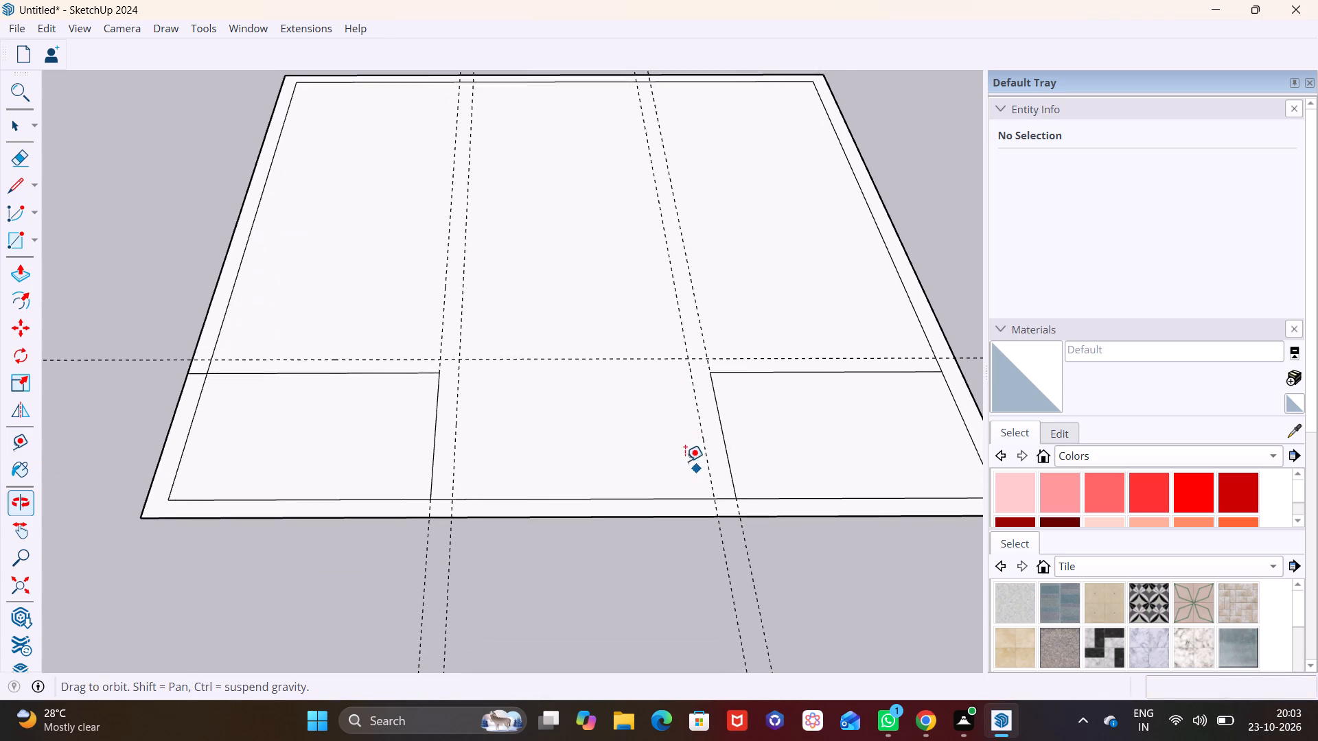
middle_drag(296, 374, 274, 460)
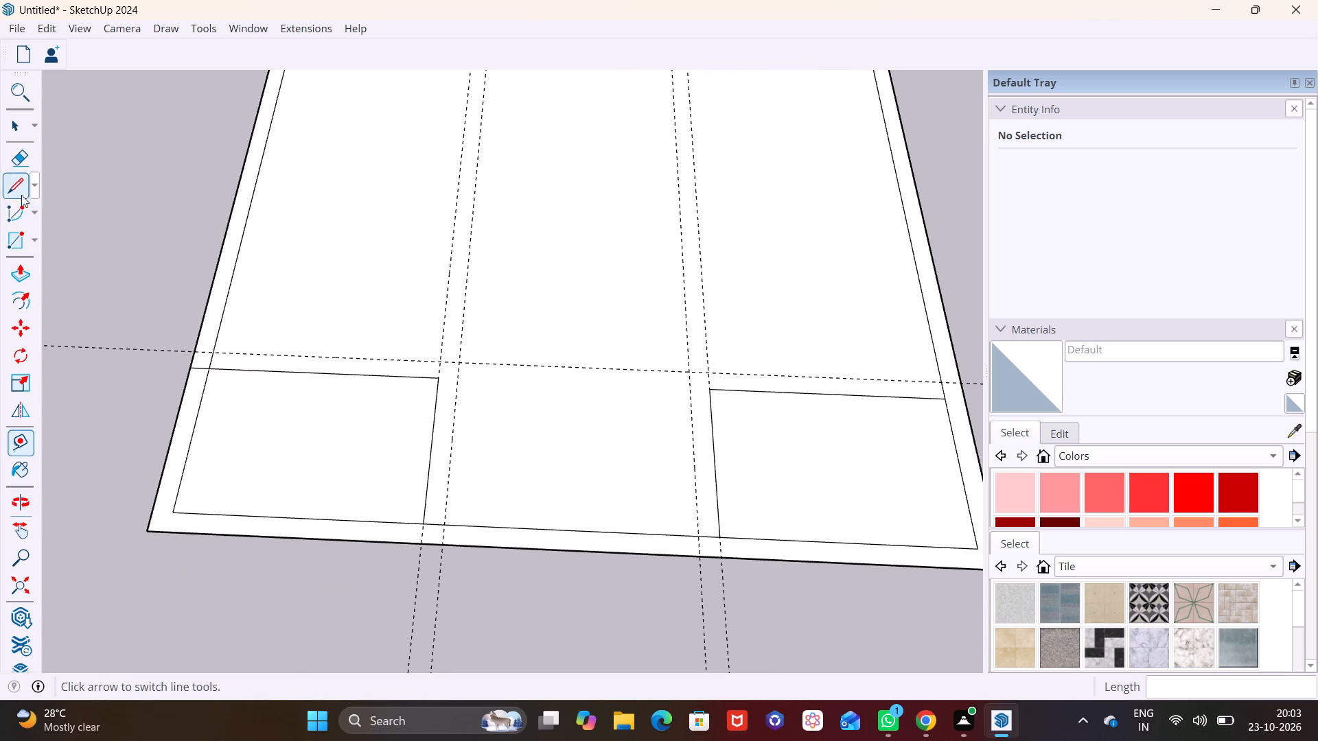
click(21, 187)
middle_drag(261, 469, 347, 534)
scroll(281, 453, up, 1)
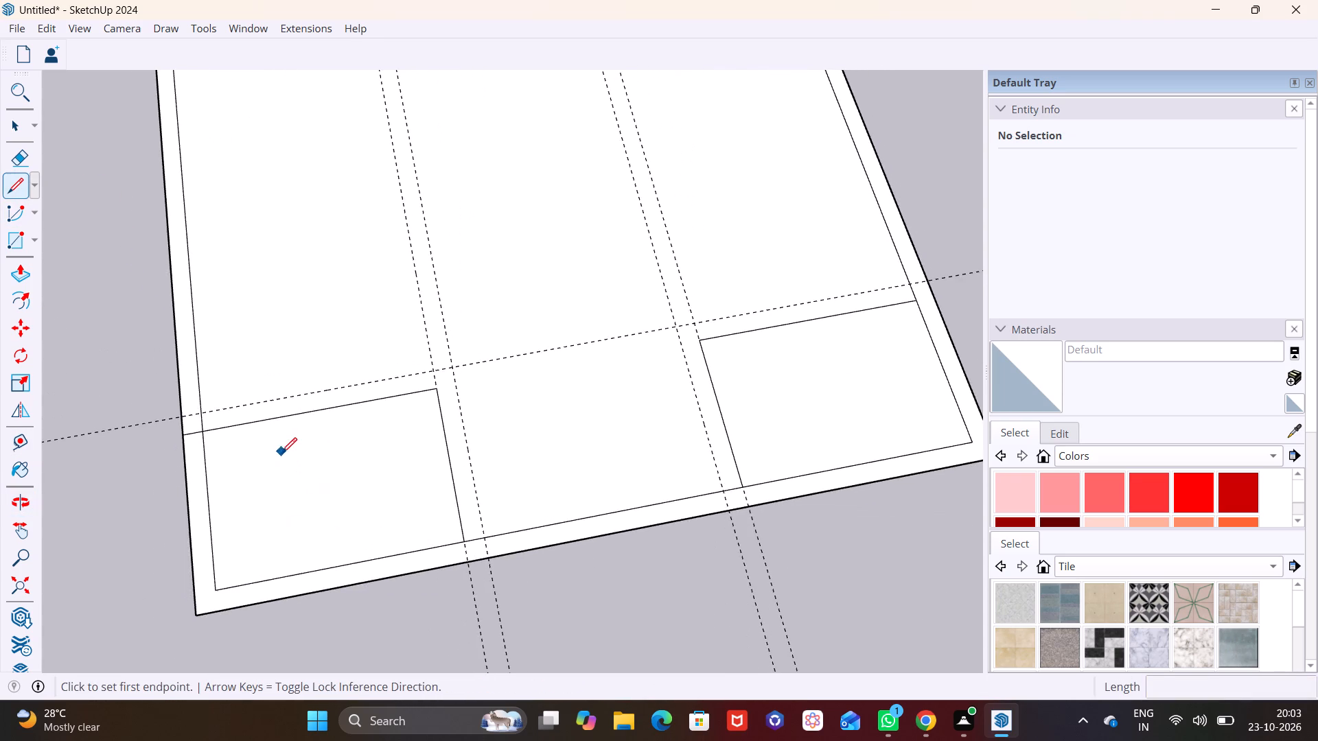
scroll(281, 453, up, 4)
middle_drag(315, 438, 250, 464)
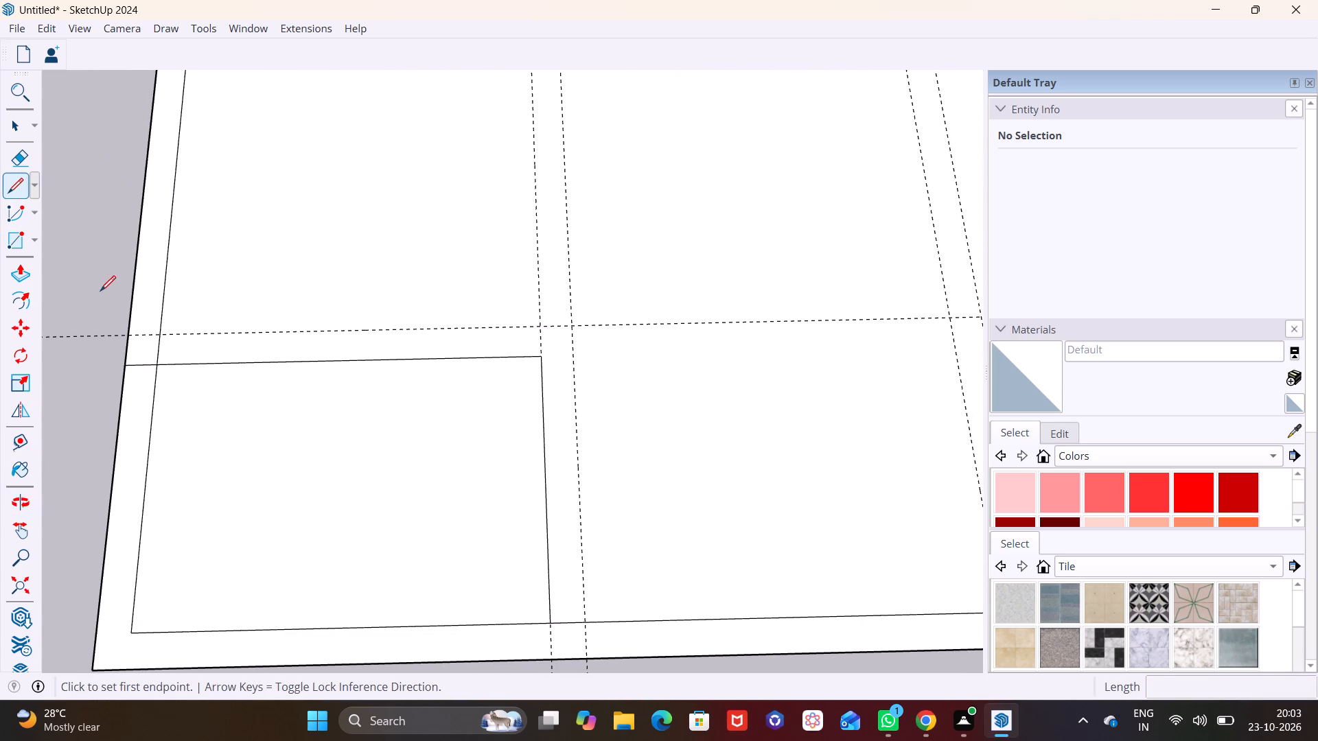
click(160, 336)
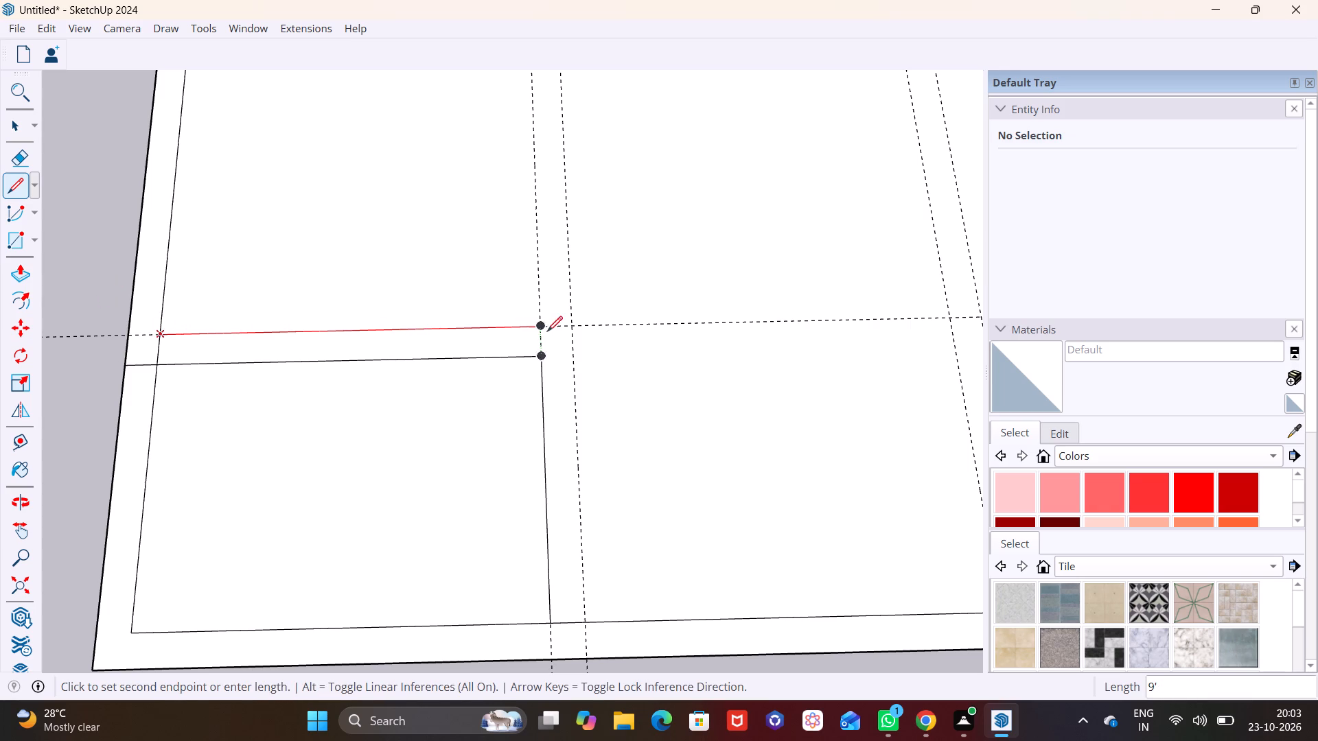
click(574, 330)
click(594, 621)
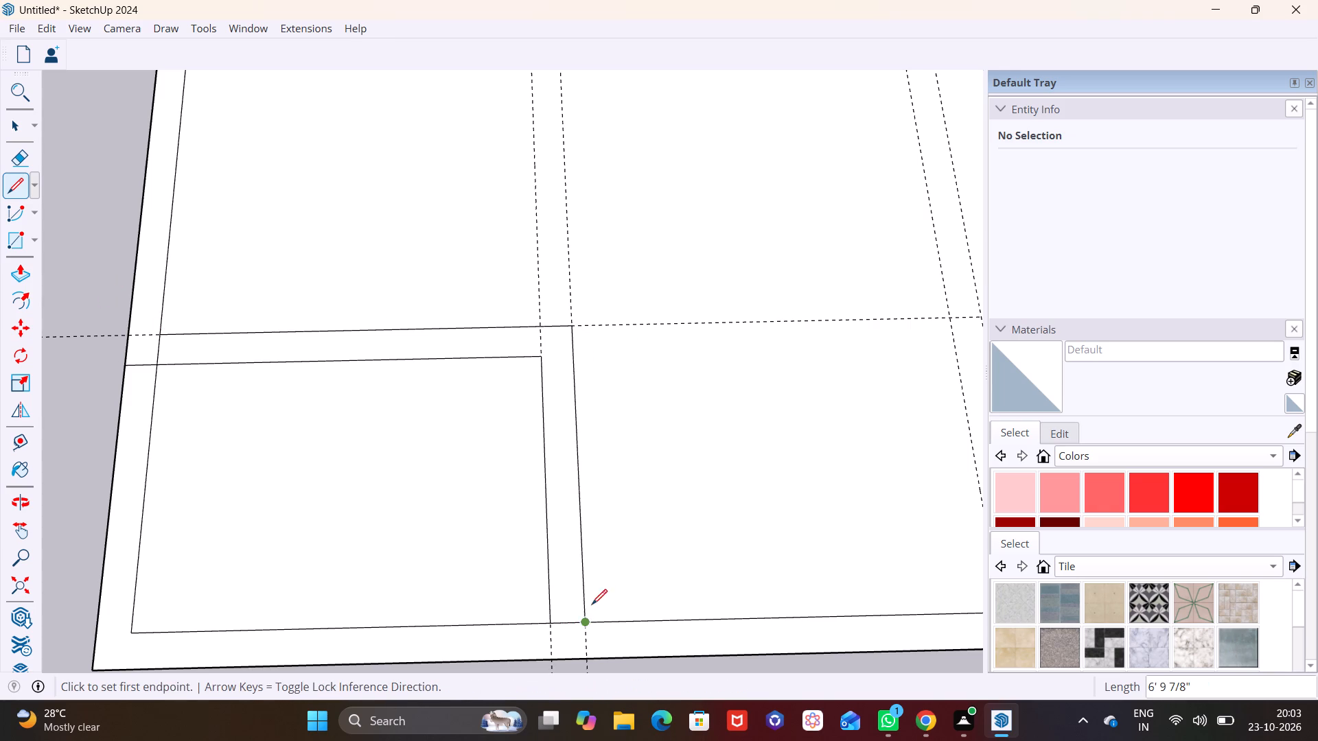
key(space)
Draw a 9" line joining the left corner room's inner corner to its outer back wall line.
click(7, 191)
click(535, 322)
click(539, 355)
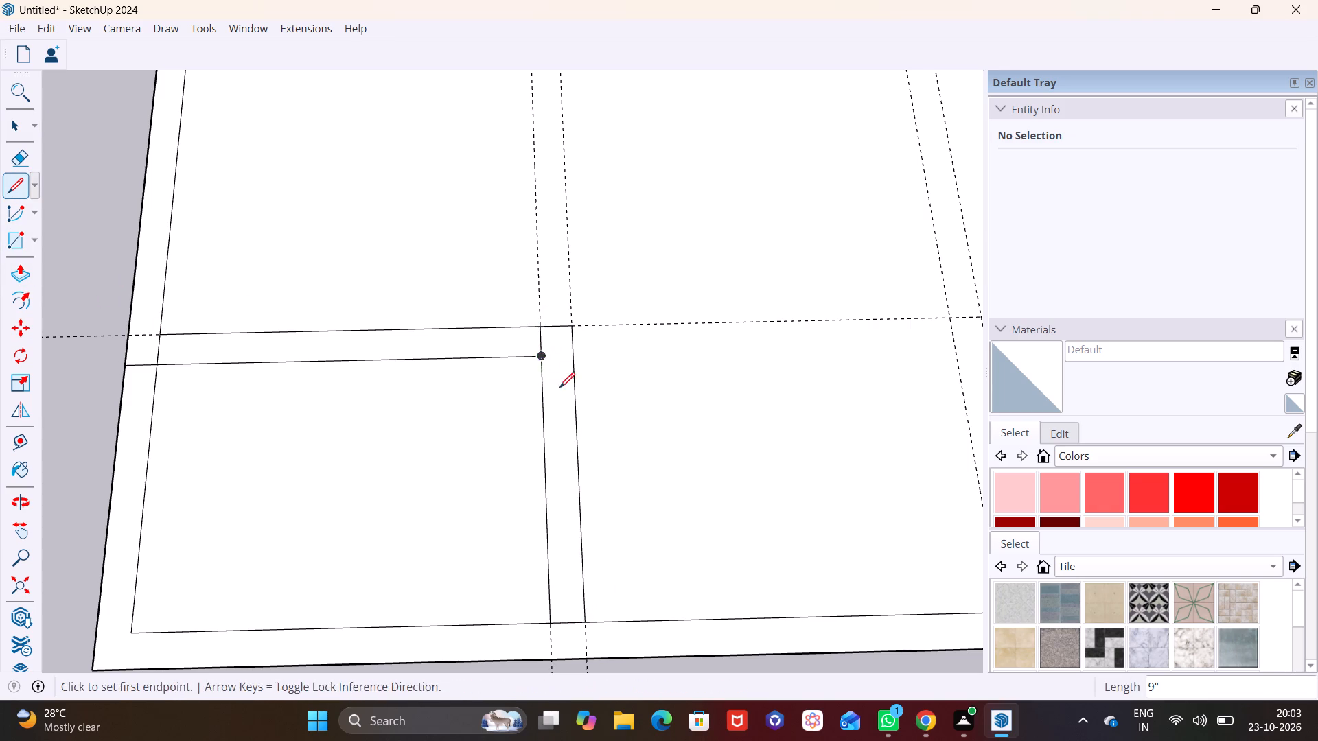
key(space)
Draw the right corner room's outer wall lines along the 9" guides, from the front inner outline back and across to the slab's outer edge.
scroll(572, 395, down, 3)
shift+middle_drag(533, 377, 145, 416)
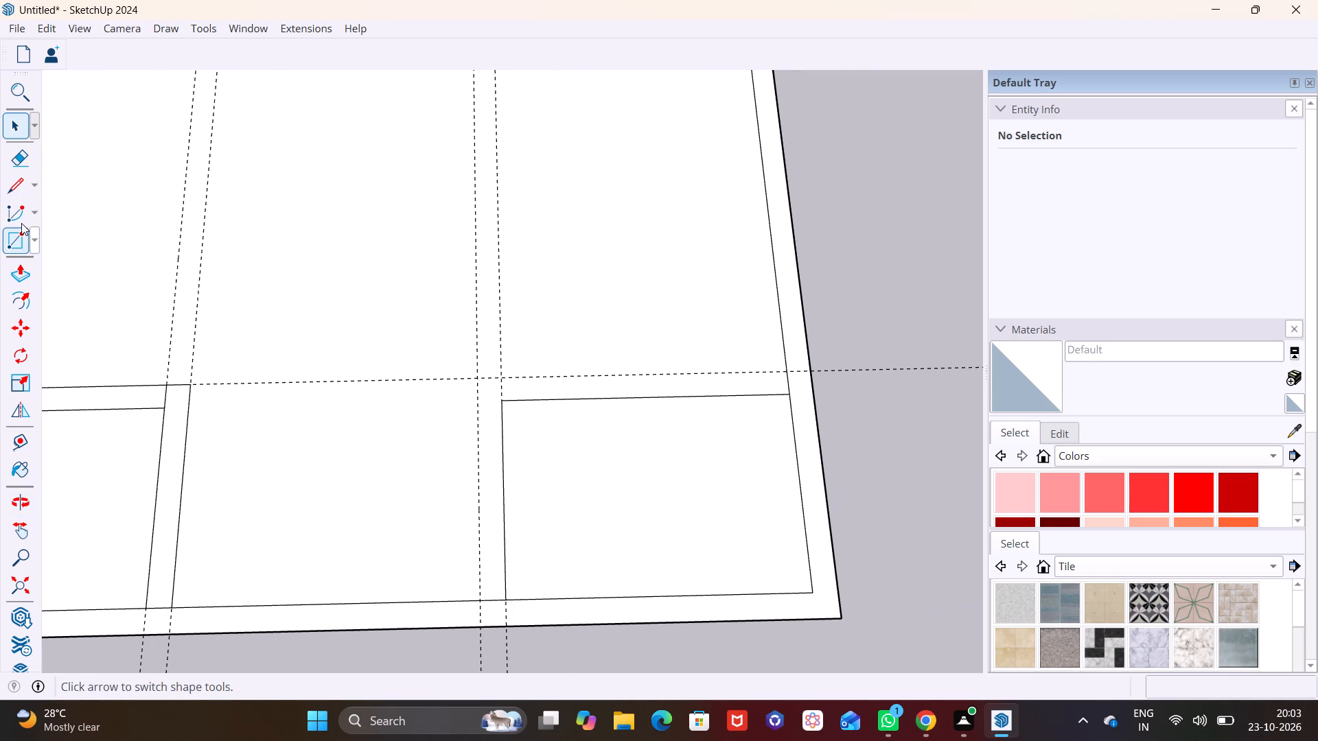
click(16, 199)
click(478, 600)
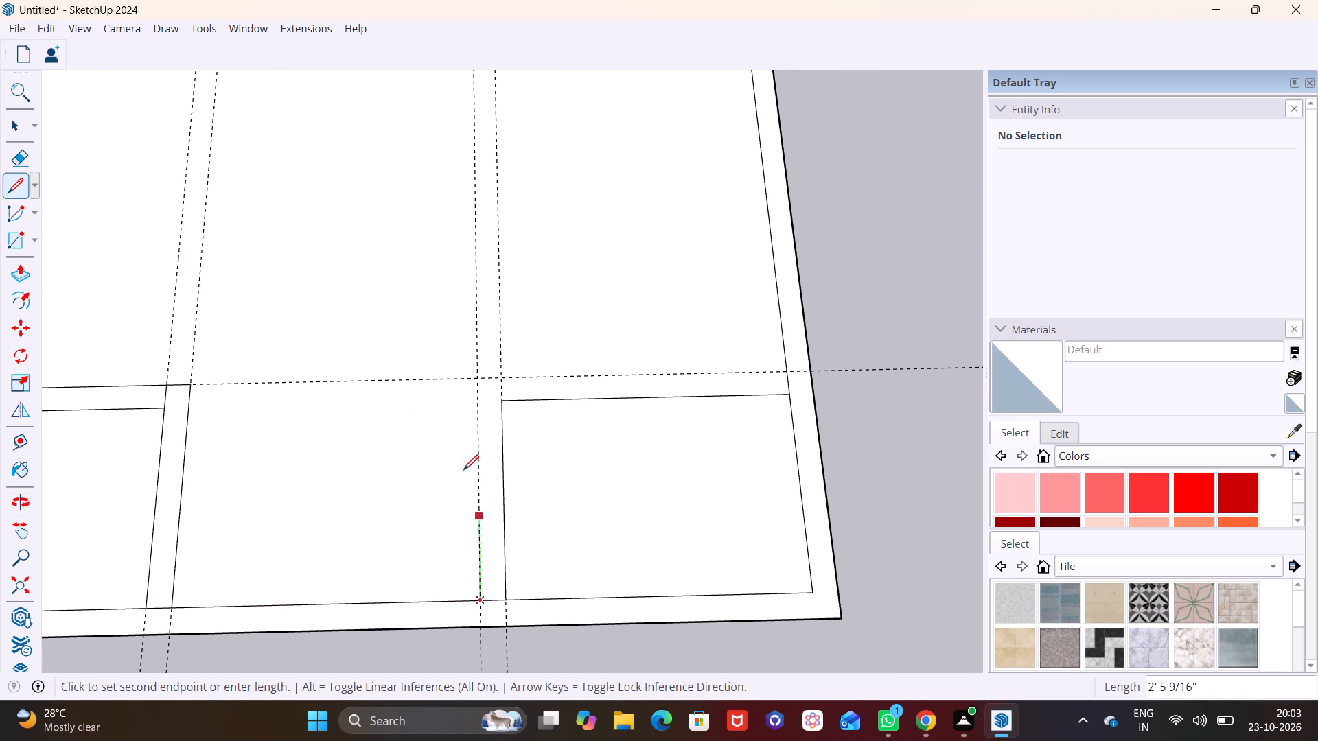
click(474, 377)
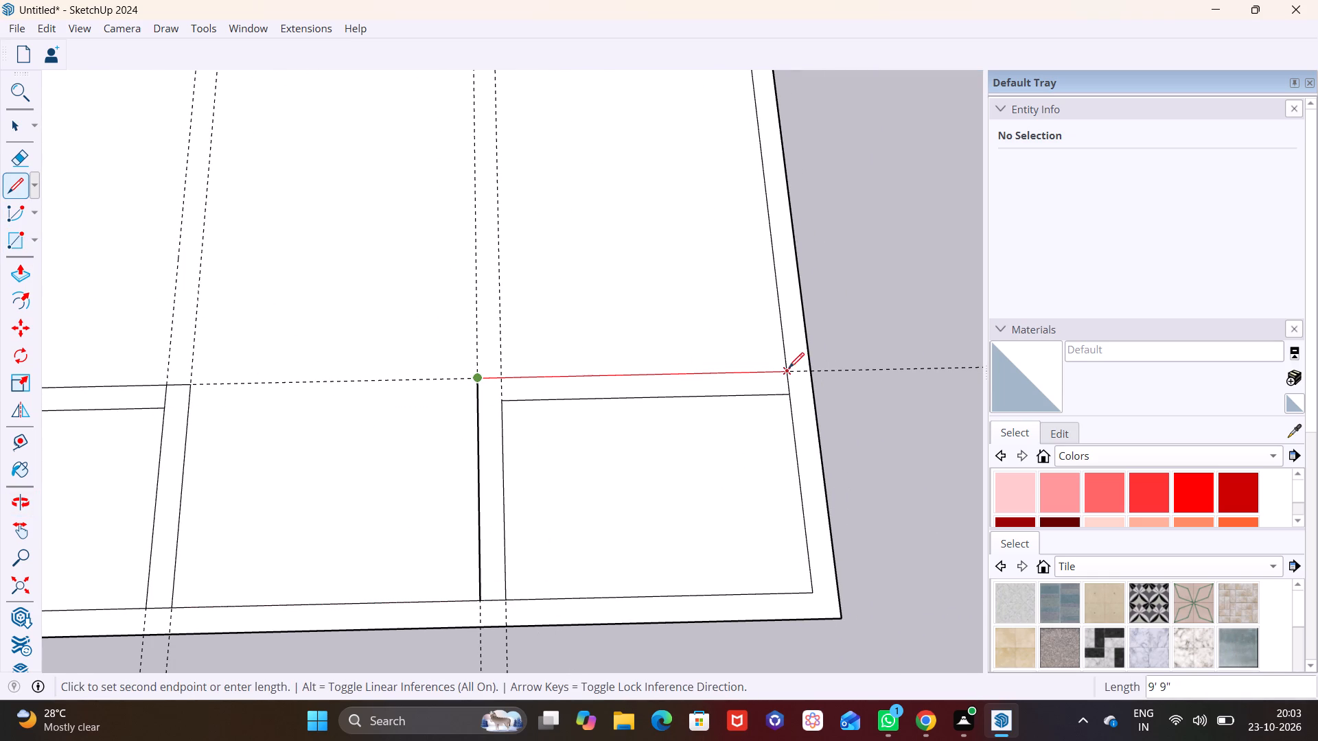
click(806, 368)
key(space)
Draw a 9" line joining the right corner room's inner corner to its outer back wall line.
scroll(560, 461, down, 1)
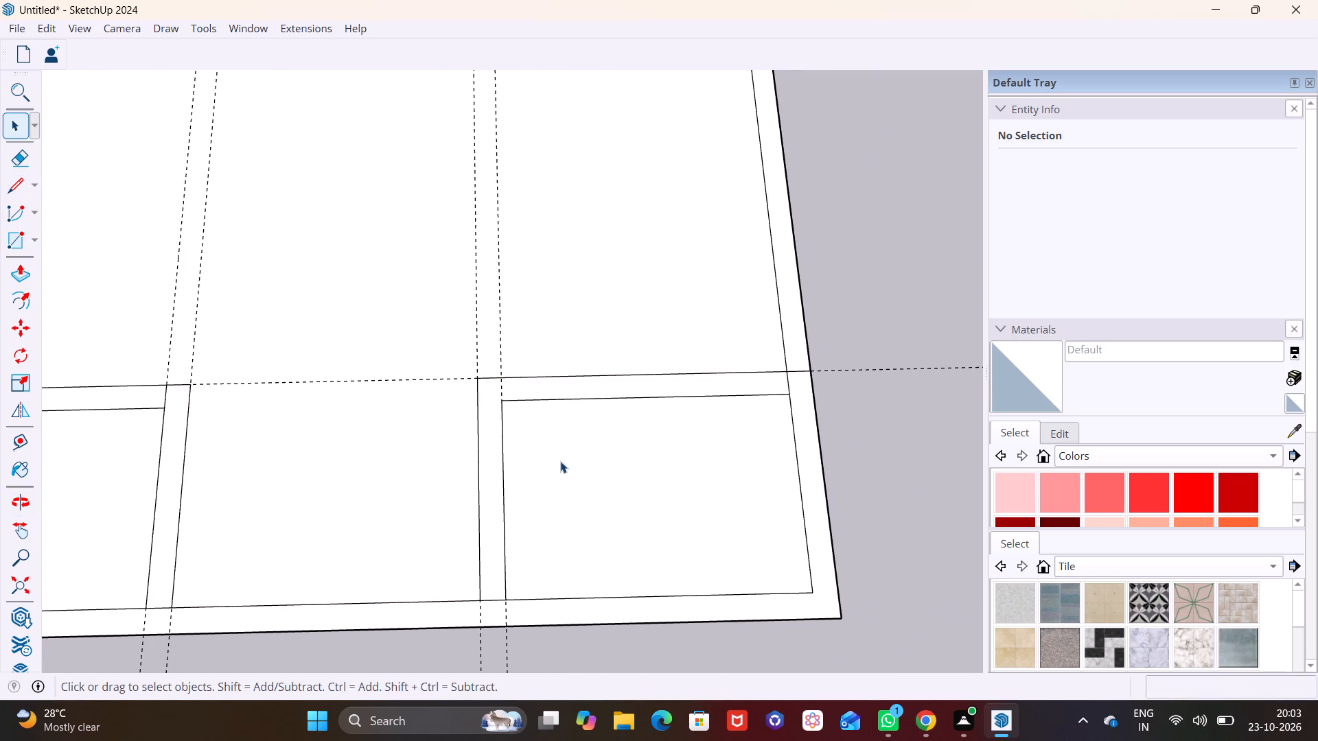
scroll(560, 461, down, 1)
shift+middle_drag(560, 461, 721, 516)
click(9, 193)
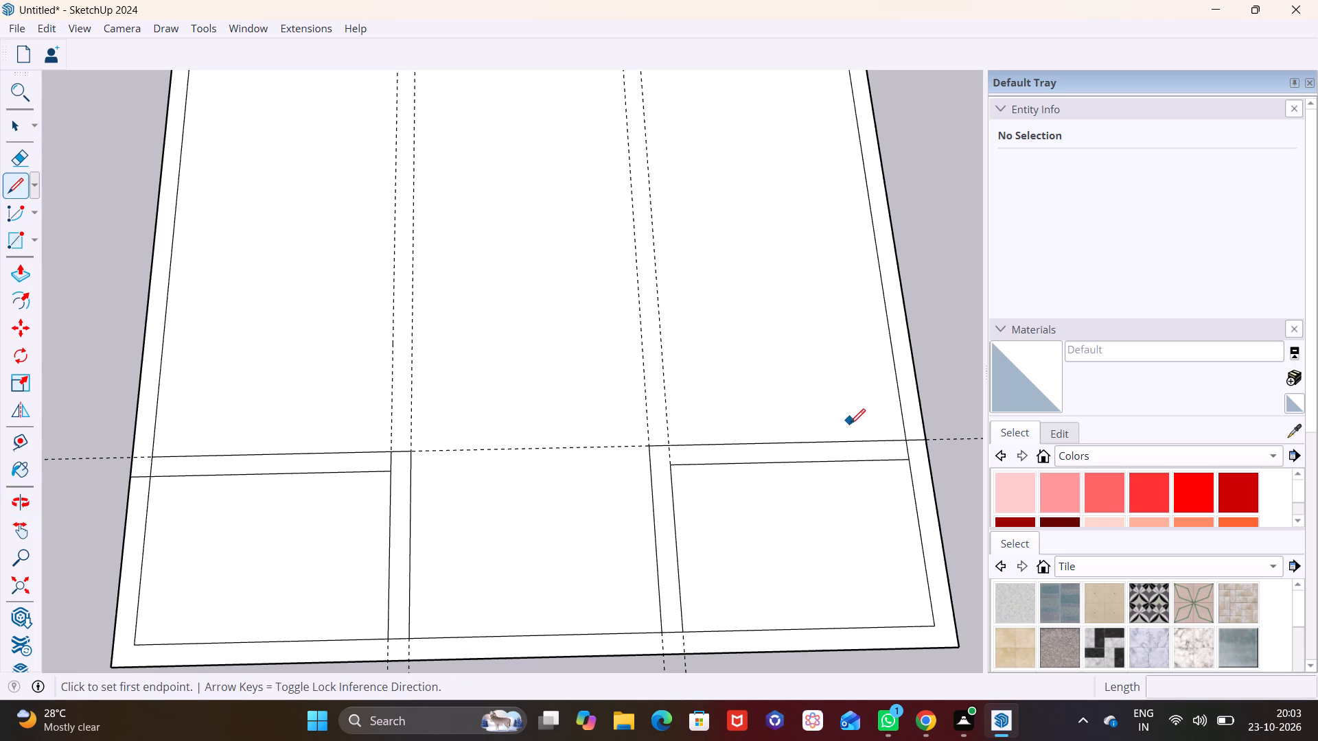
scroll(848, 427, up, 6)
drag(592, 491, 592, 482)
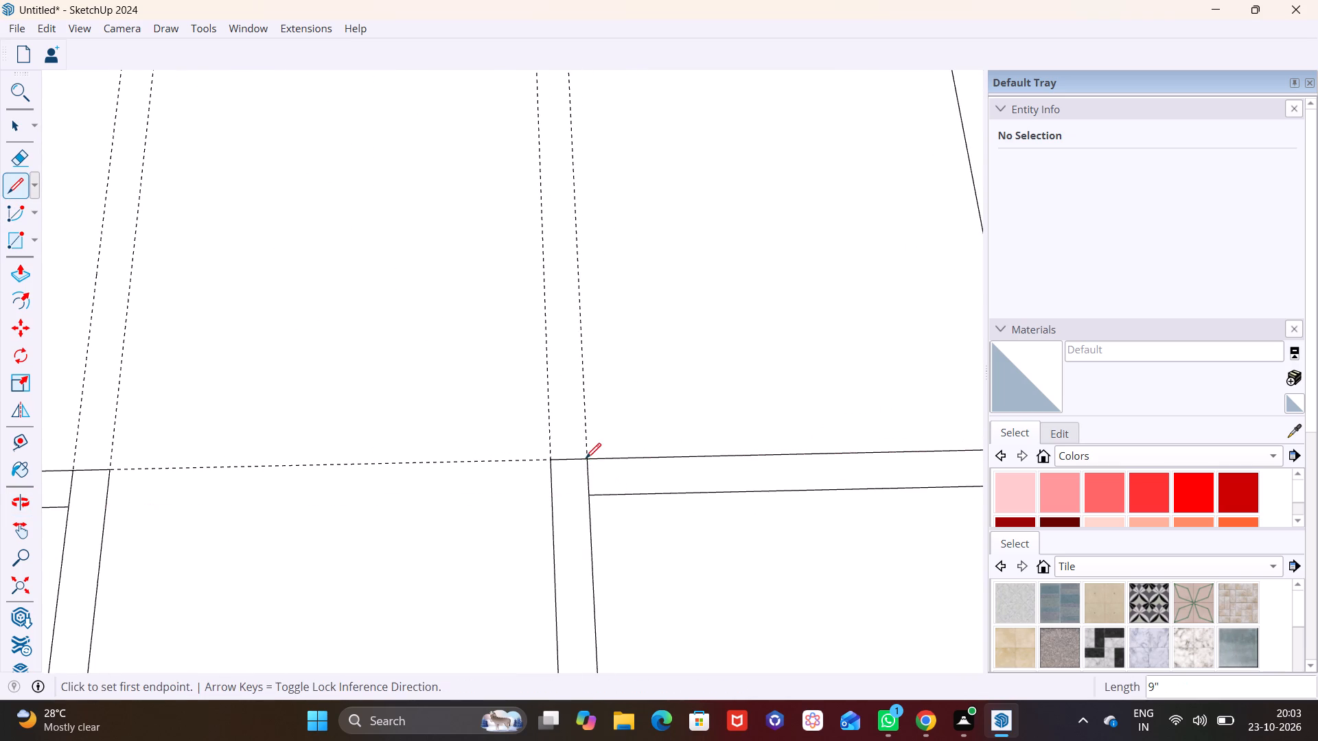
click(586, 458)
Erase the four lengthwise guides and the guide running across behind the two corner rooms.
scroll(622, 495, down, 9)
shift+middle_drag(588, 494, 603, 413)
scroll(583, 427, up, 1)
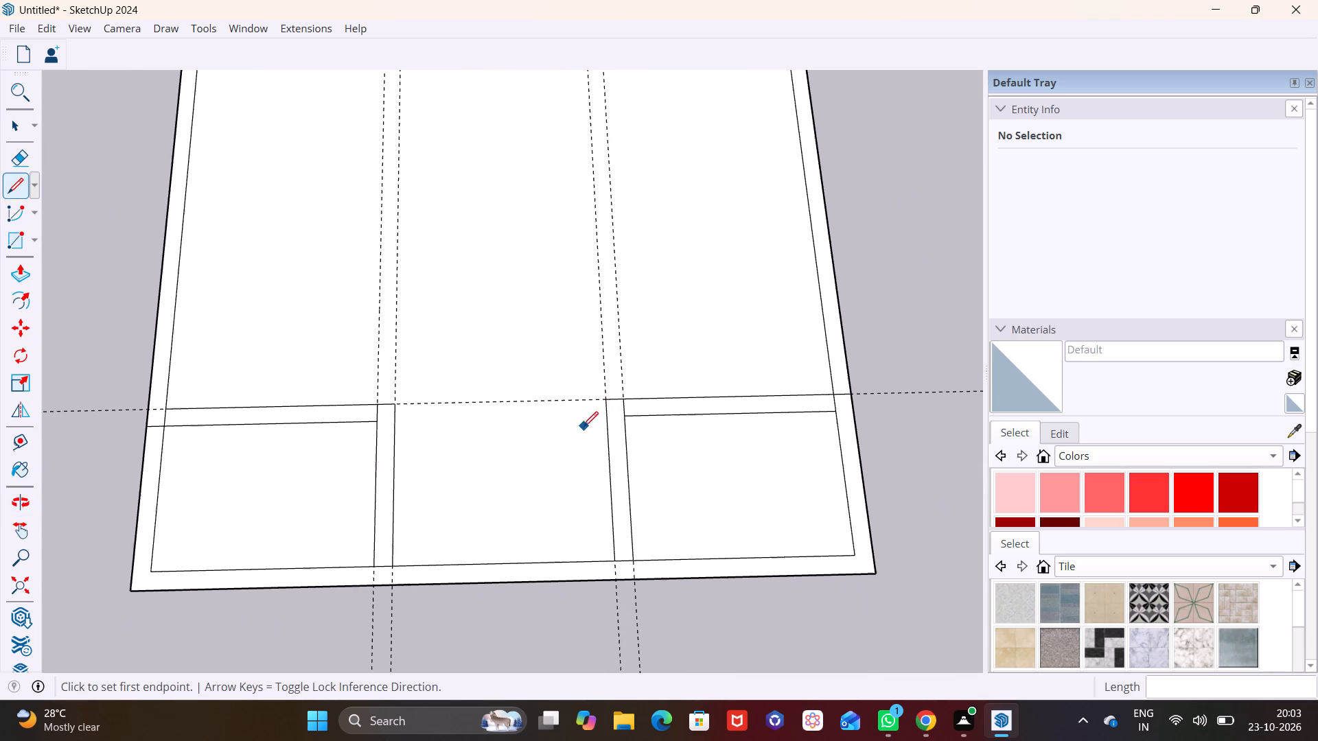
scroll(582, 428, down, 1)
click(14, 161)
drag(365, 310, 759, 311)
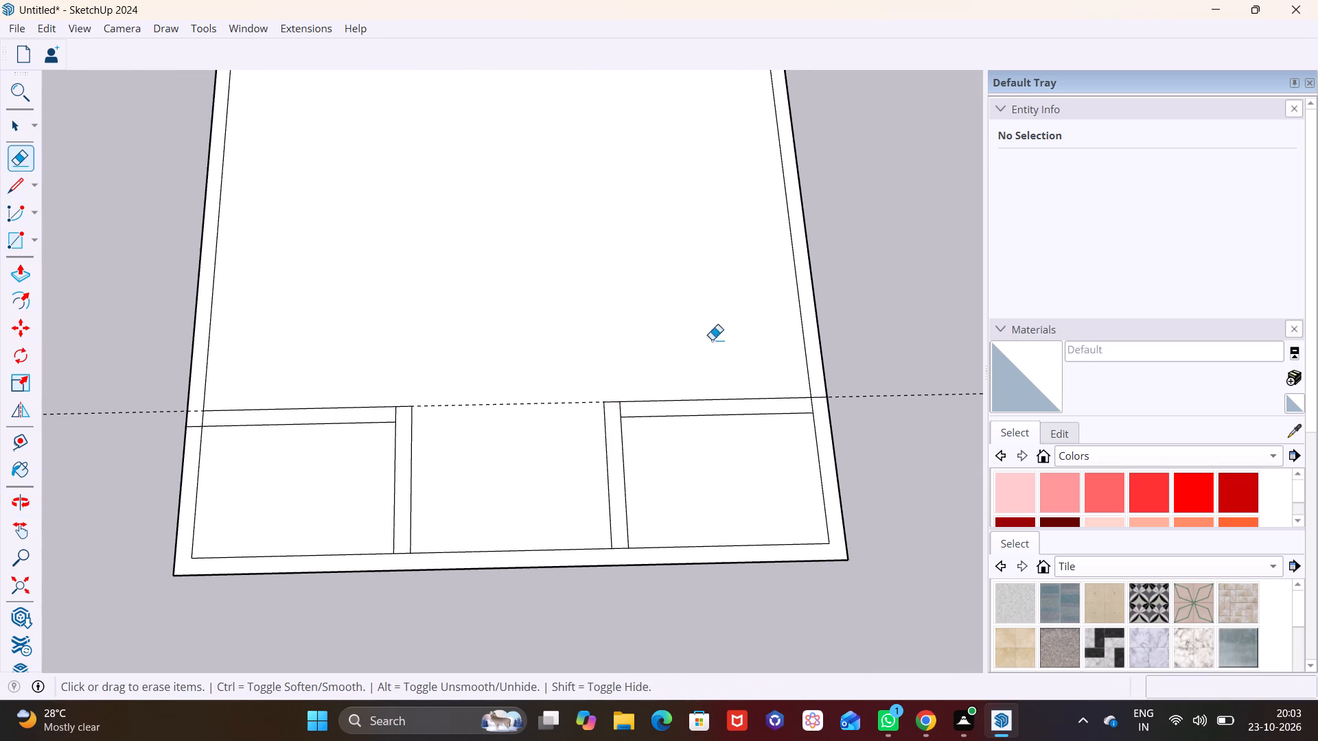
drag(529, 351, 546, 434)
Erase the short 9" joining lines inside the wall corners of the left and right corner rooms.
scroll(546, 434, down, 2)
scroll(408, 423, up, 3)
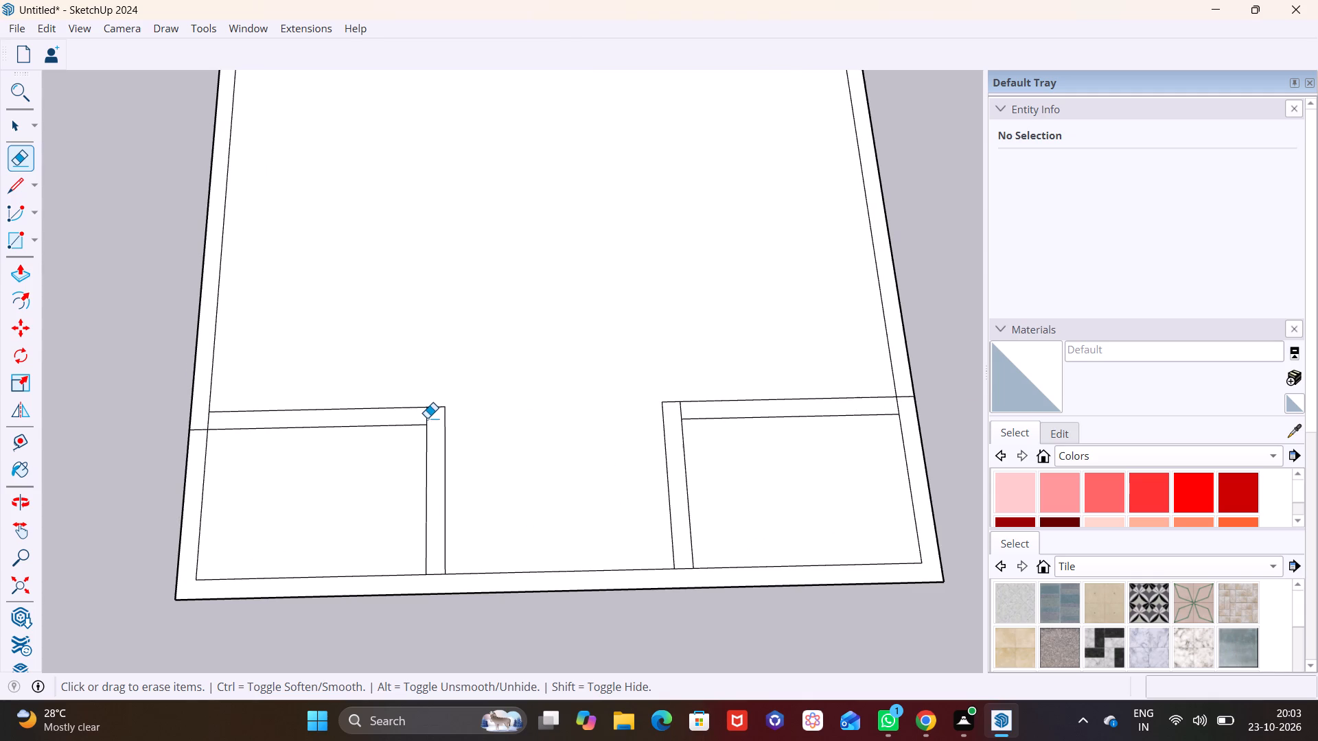
click(423, 415)
click(429, 416)
click(676, 412)
click(682, 411)
Draw a 9" line extending the right corner room's inner back wall line to the slab's outer edge.
click(19, 192)
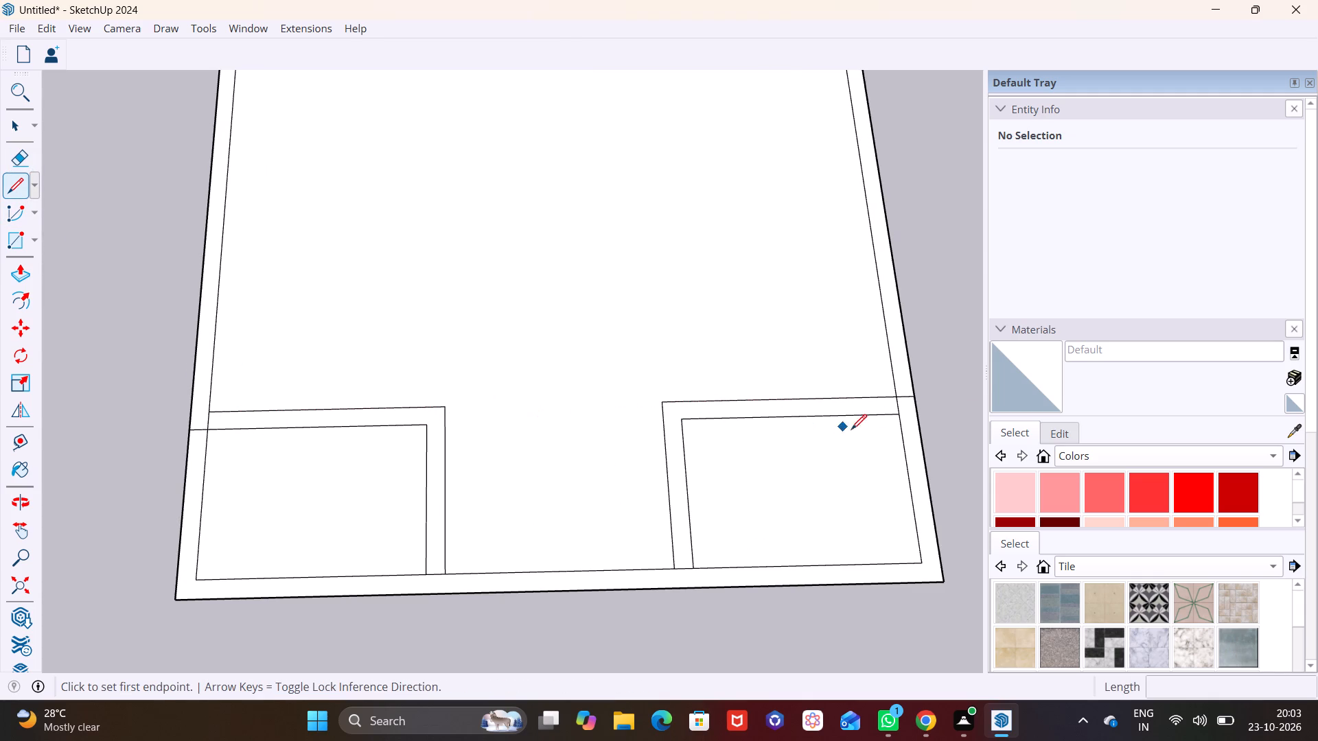
click(901, 415)
click(915, 415)
key(space)
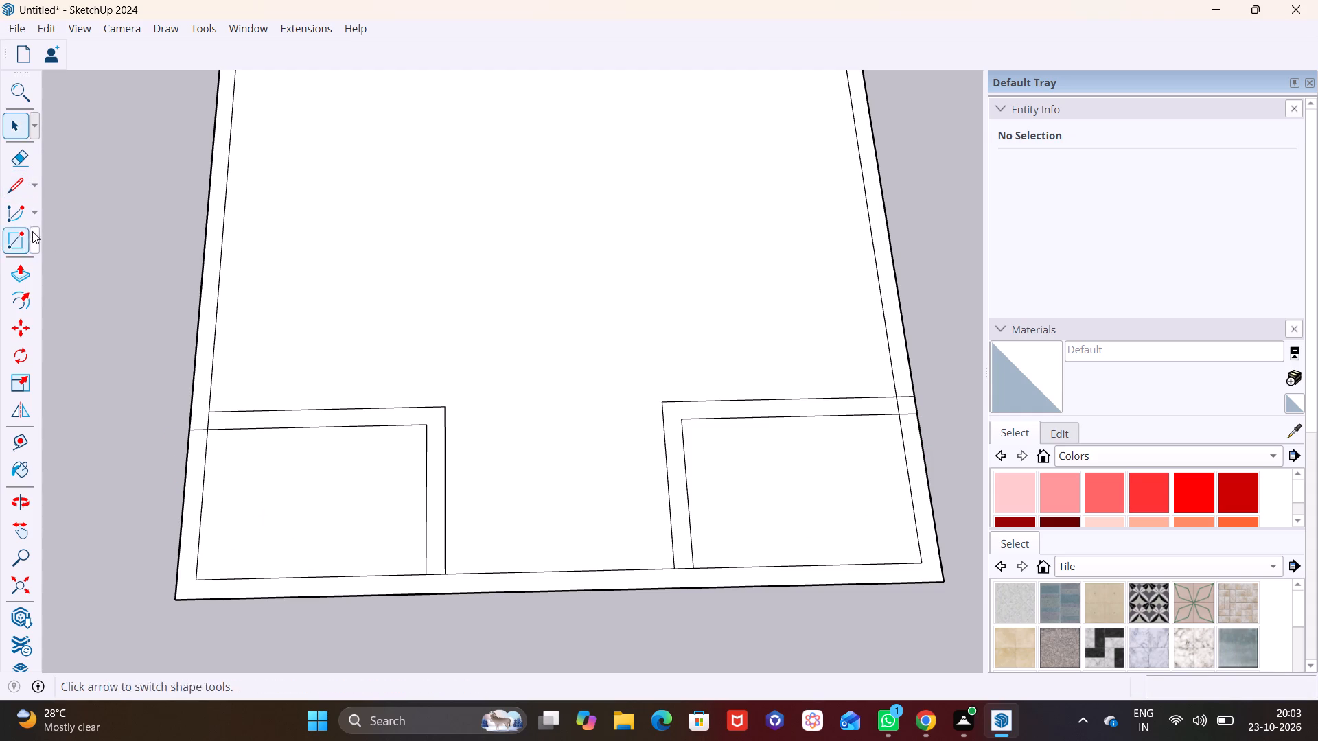
Erase the inner outline segments where both corner rooms' facing side walls meet the front wall.
click(25, 158)
scroll(445, 576, up, 1)
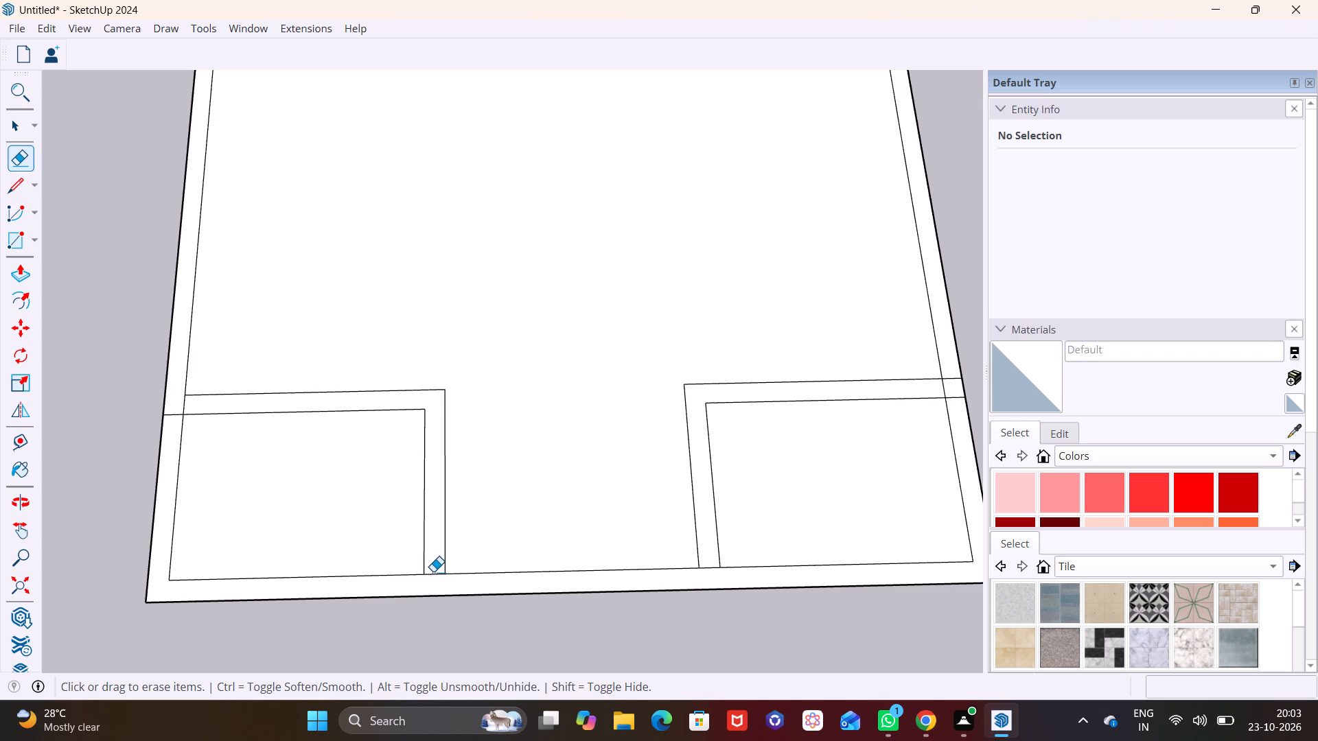
click(433, 572)
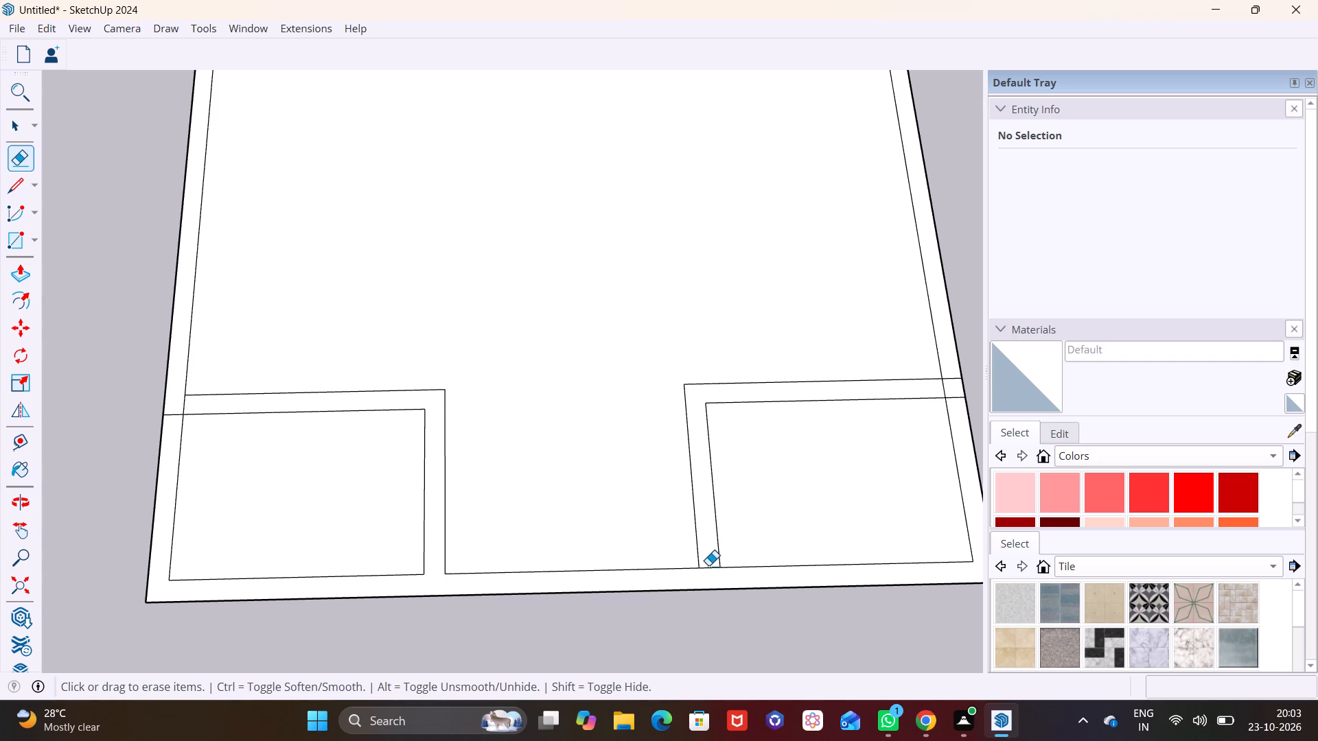
click(708, 565)
click(703, 567)
Erase the short segments where both rooms' back walls meet the side walls, including the right room's outer back line extension.
click(16, 127)
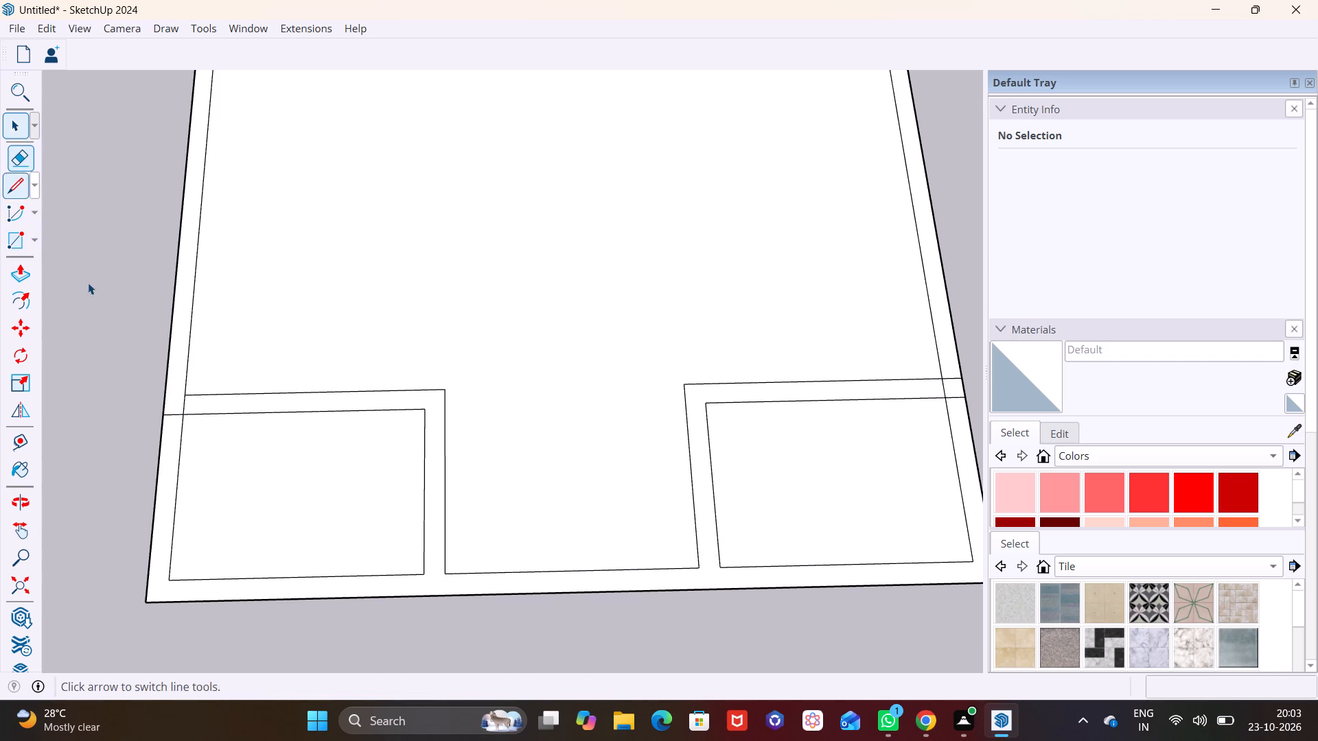
click(171, 378)
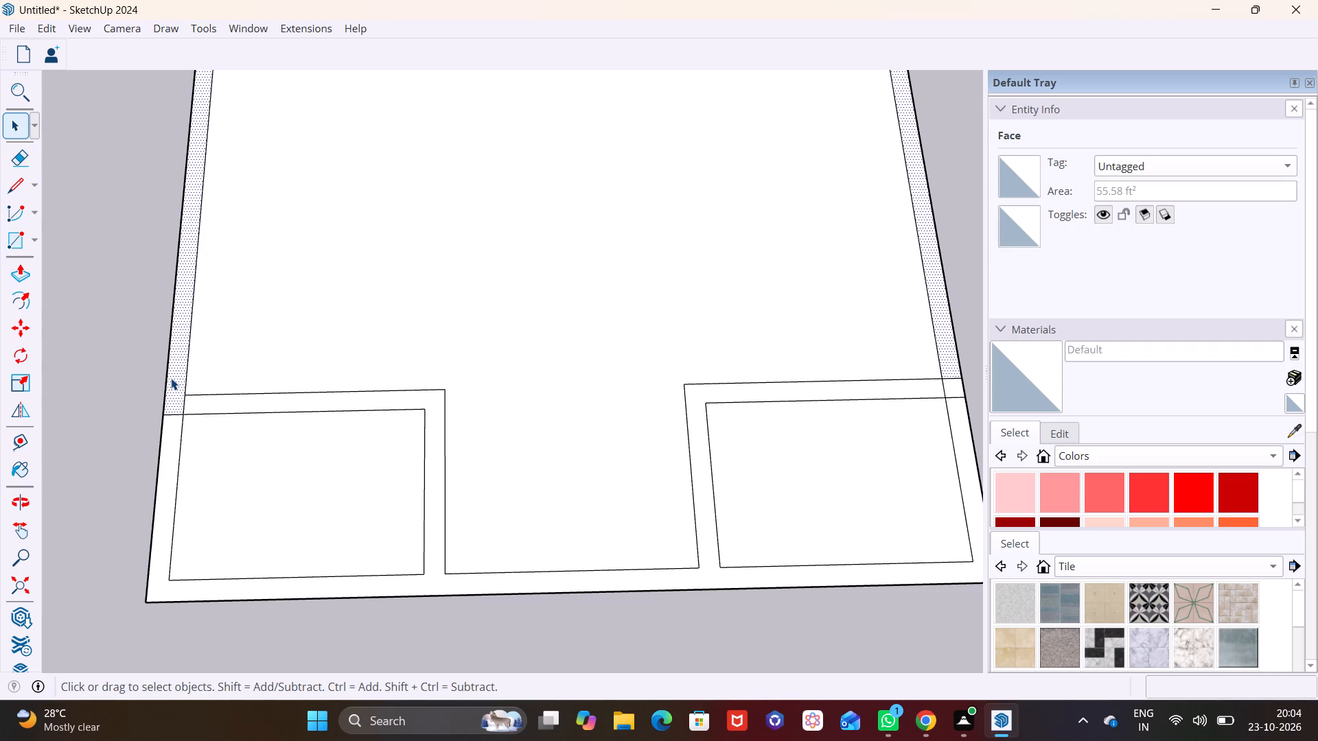
click(23, 156)
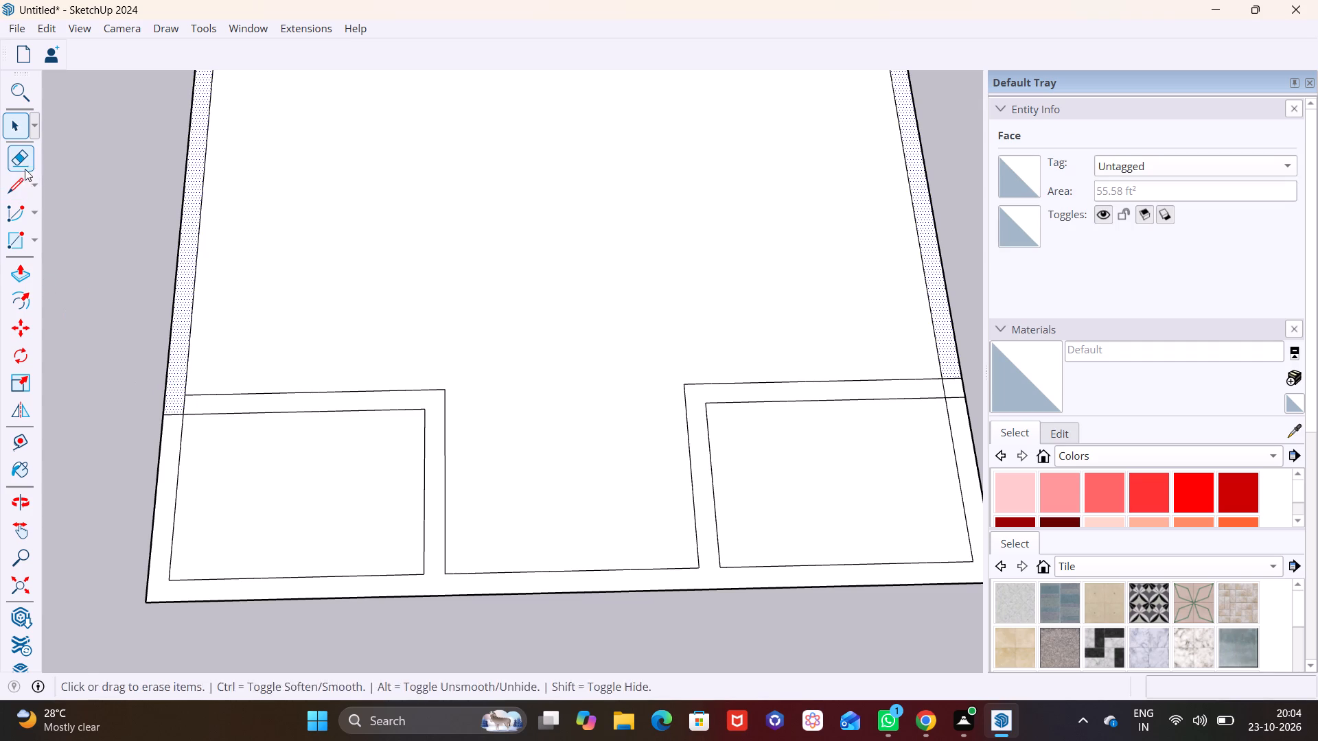
click(183, 403)
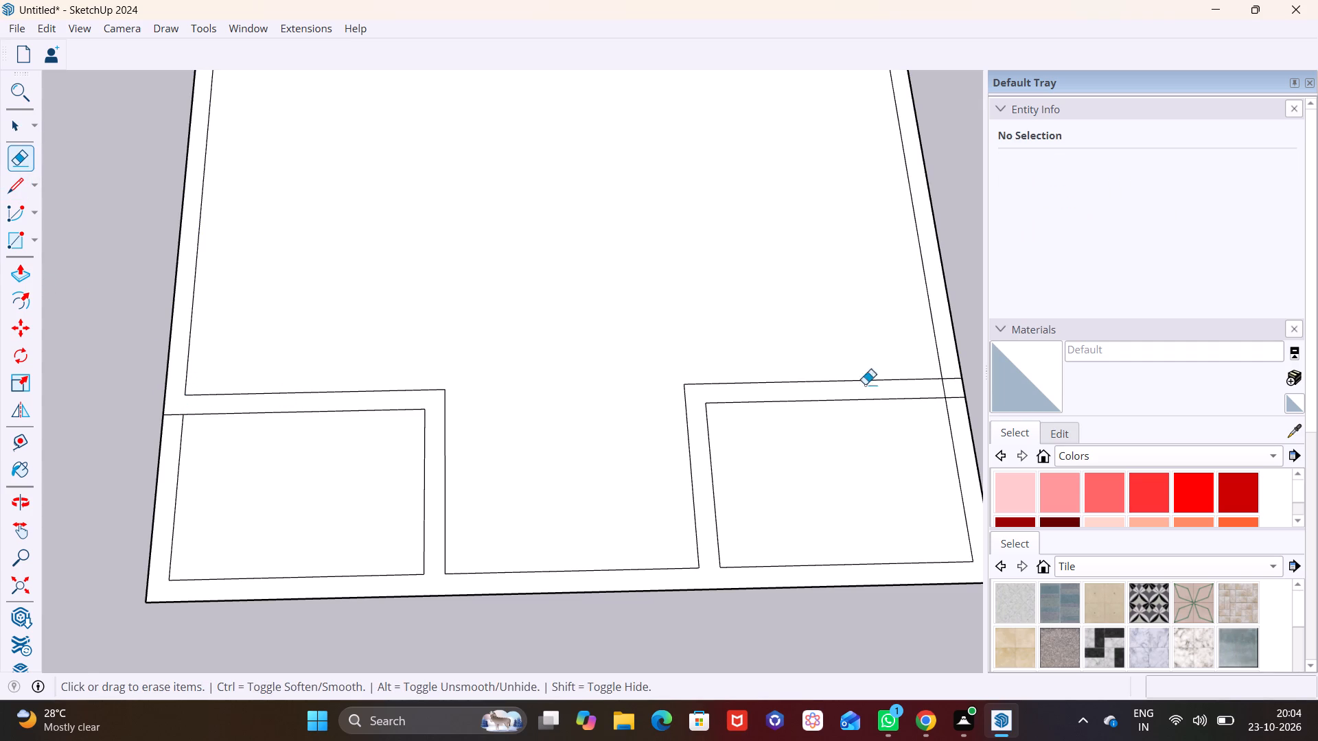
click(941, 390)
click(953, 379)
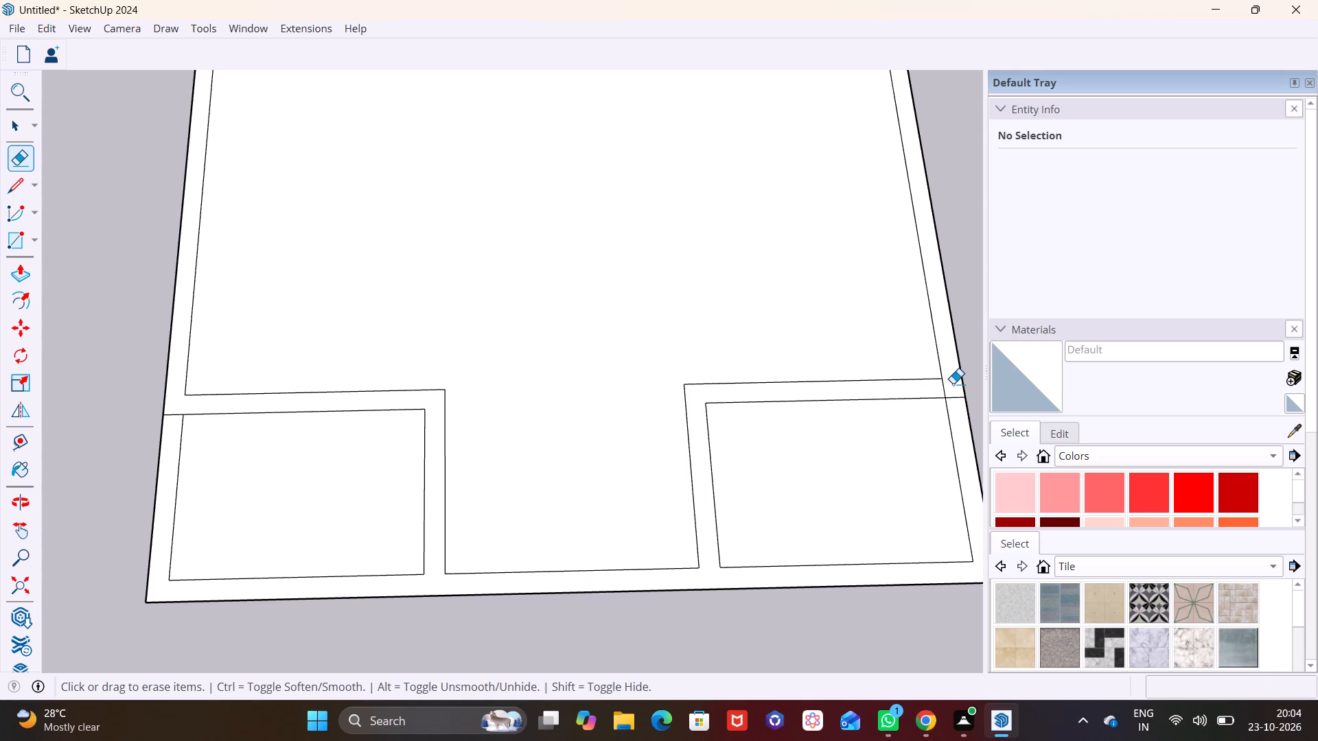
click(945, 389)
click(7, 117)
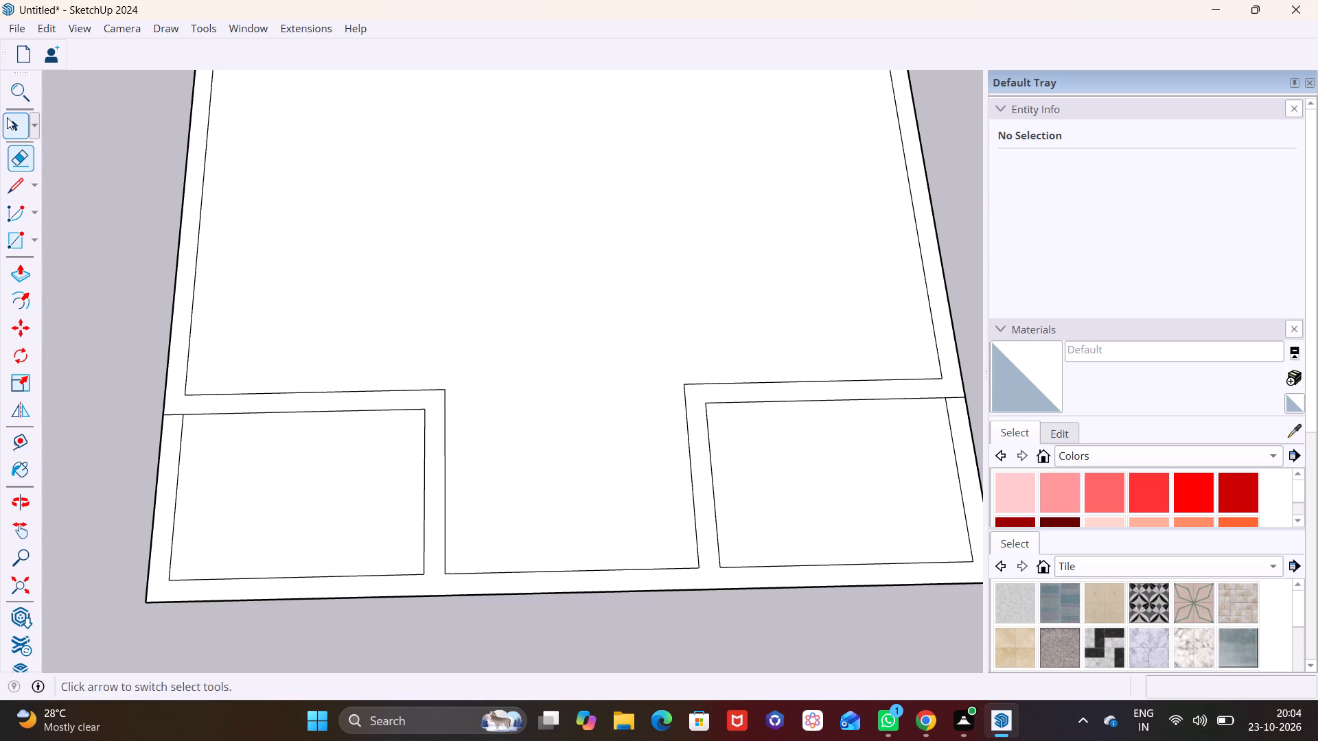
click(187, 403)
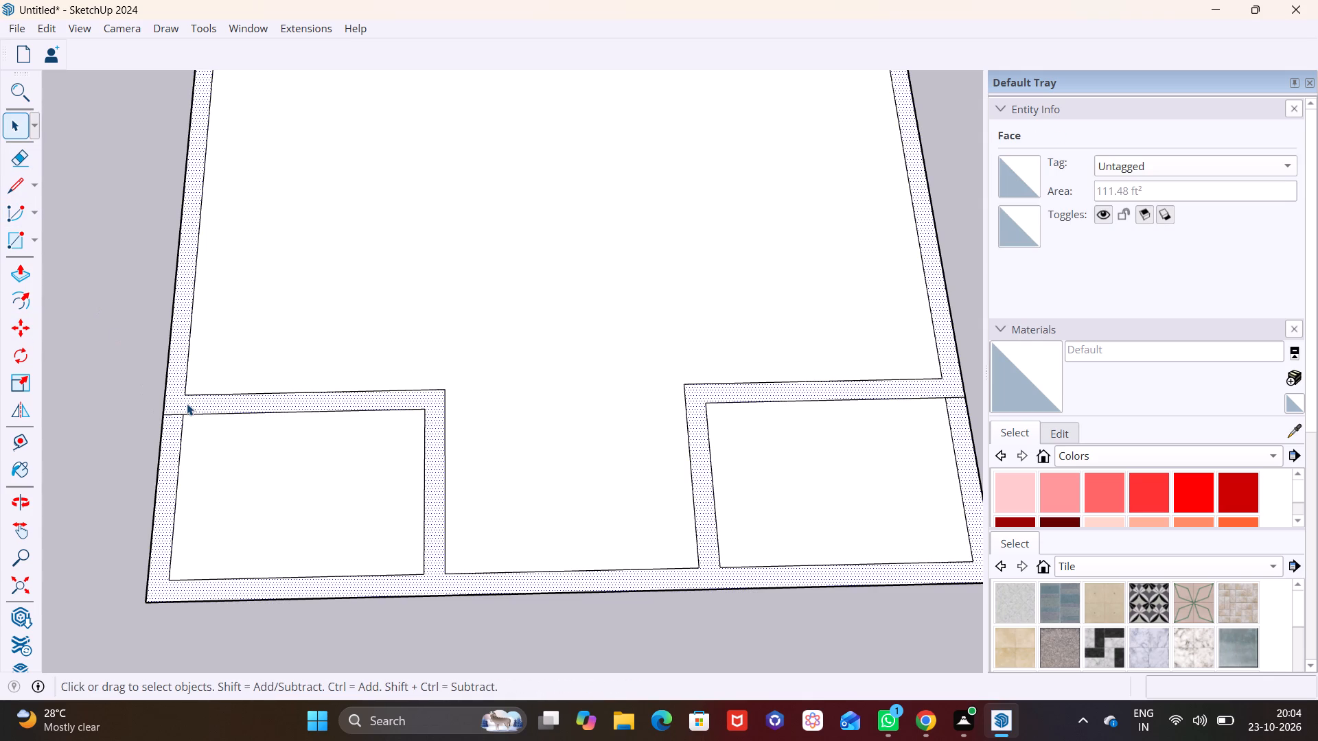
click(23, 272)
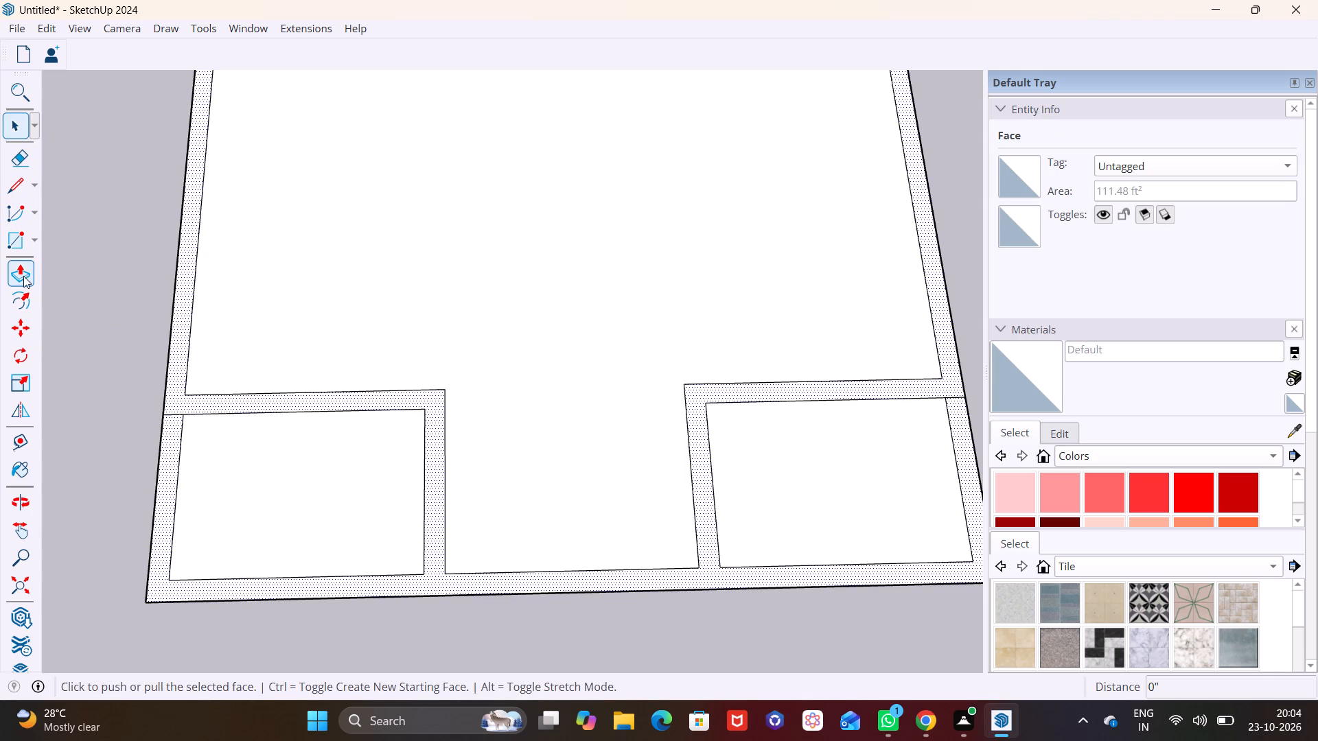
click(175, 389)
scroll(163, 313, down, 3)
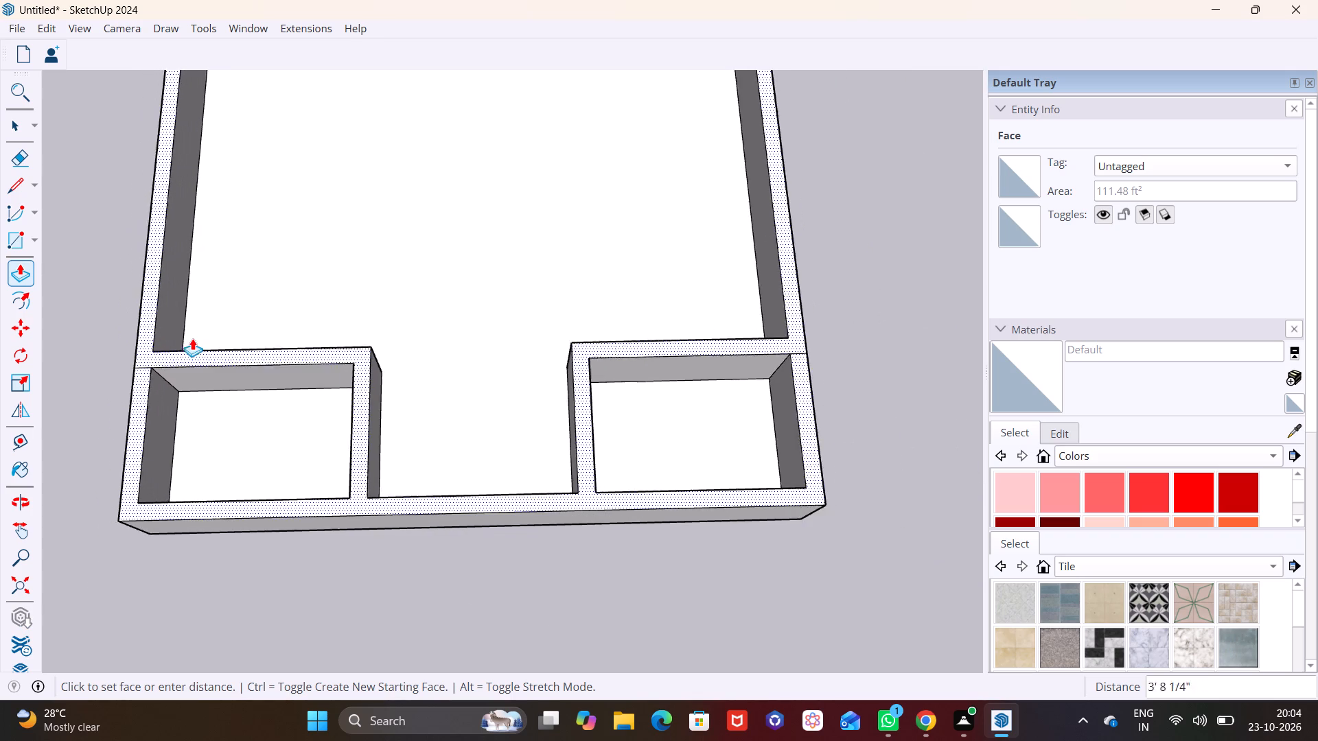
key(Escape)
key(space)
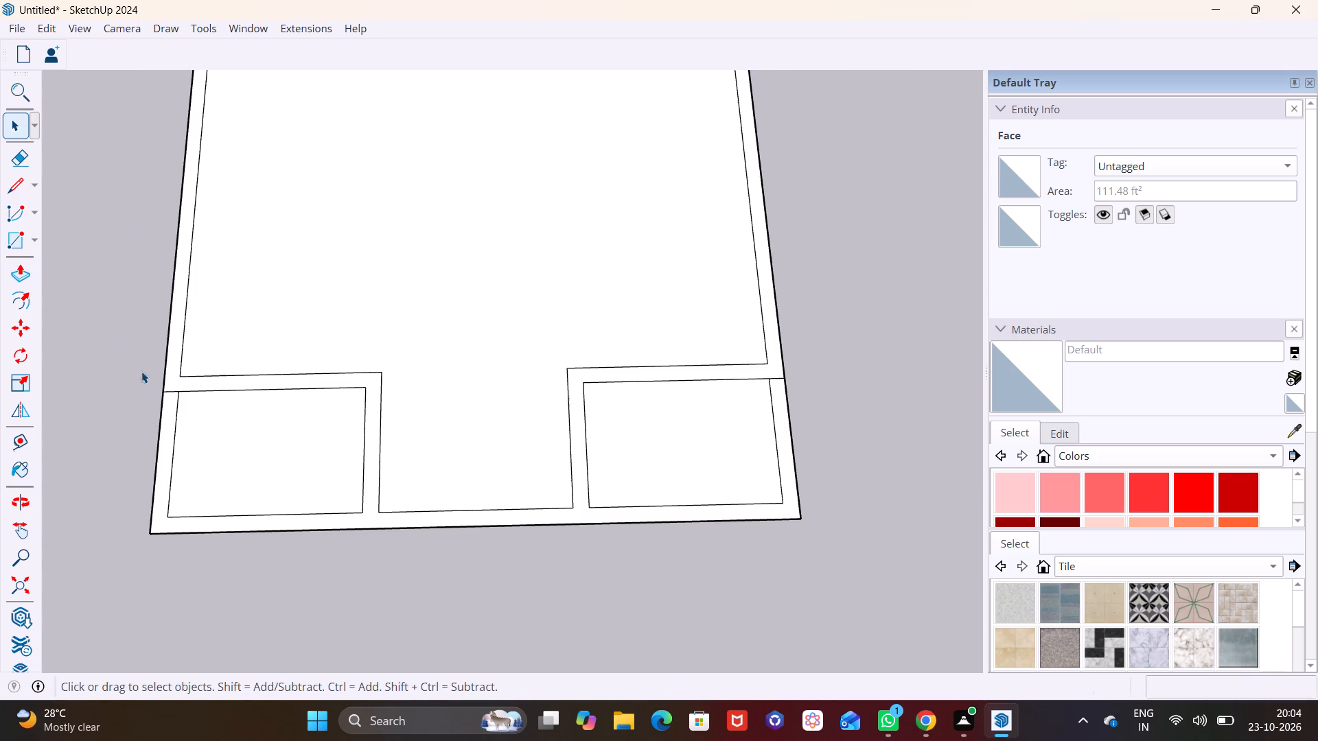
Draw 9" lines from both corner rooms' outermost front inner corners to the slab's outer side edges.
click(14, 180)
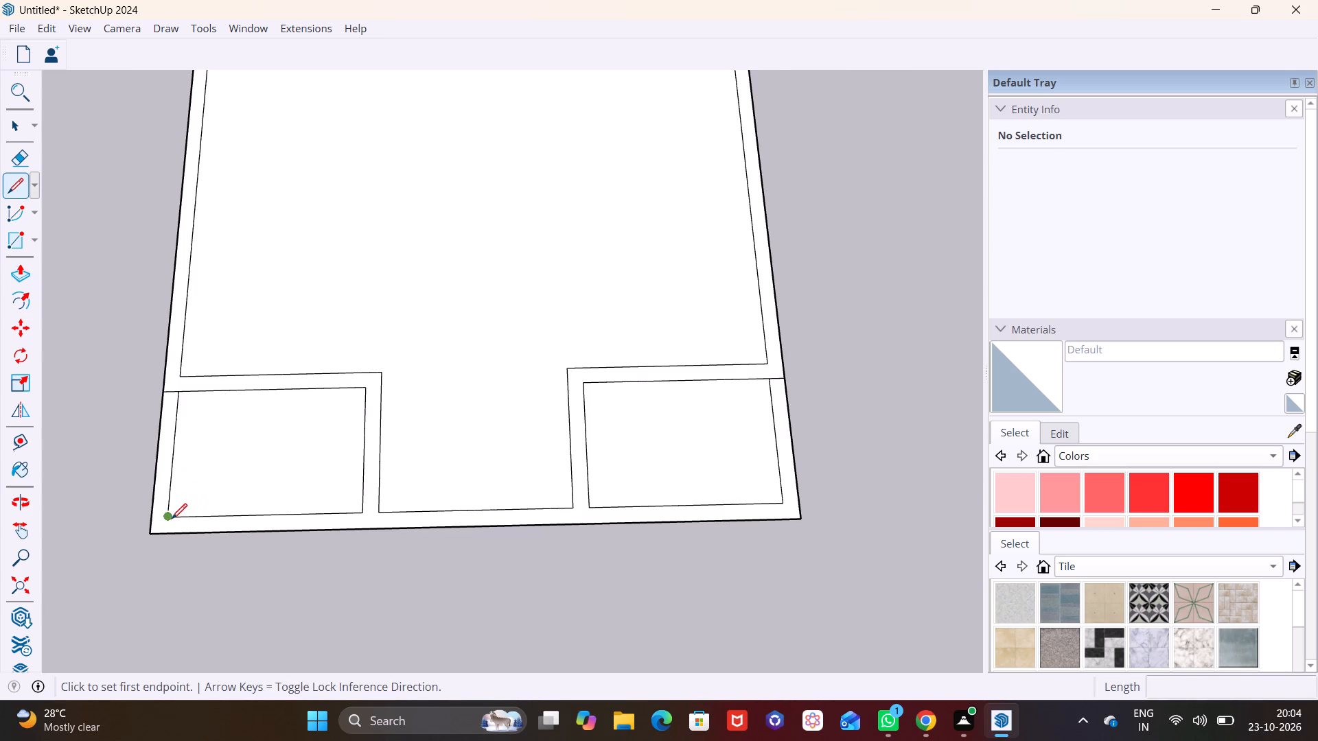
click(172, 519)
click(148, 513)
click(783, 502)
click(797, 499)
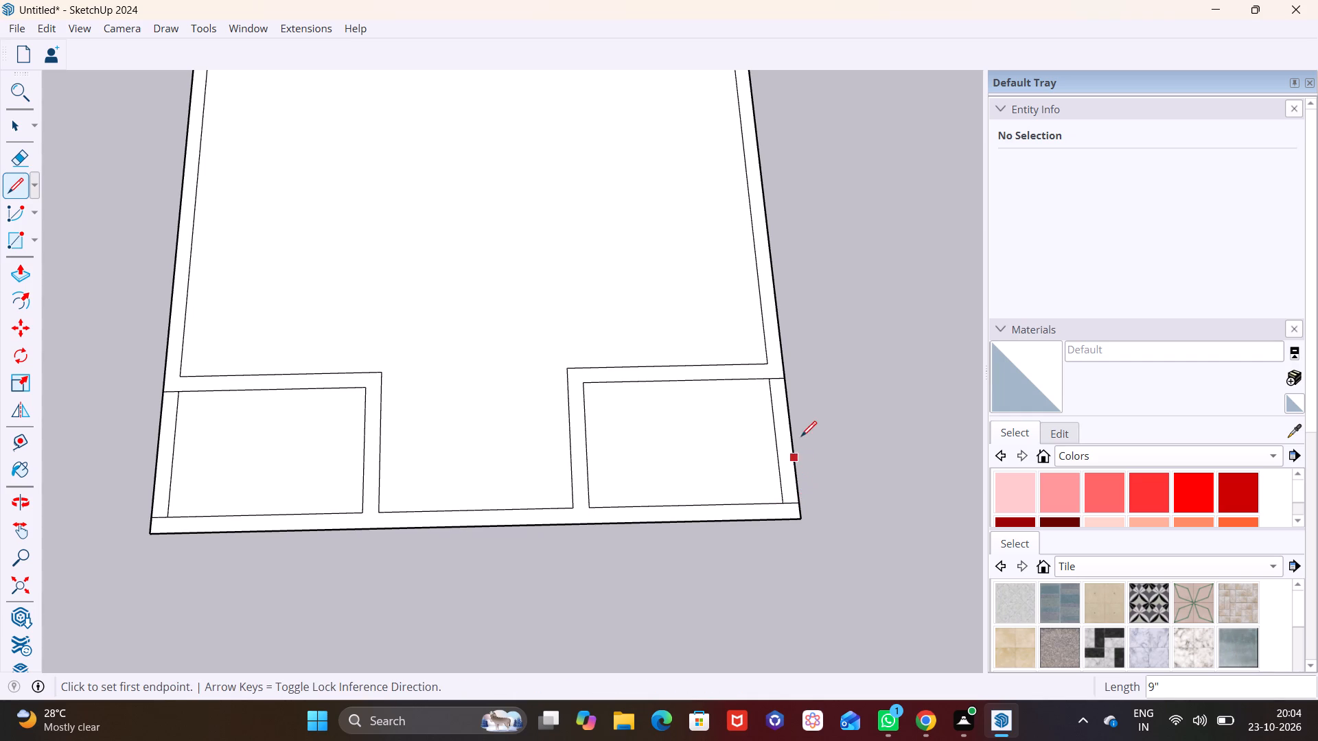
Draw 9" lines across the front wall to the slab's edge, from the left room's inner corner and the right room's outer wall line.
click(19, 272)
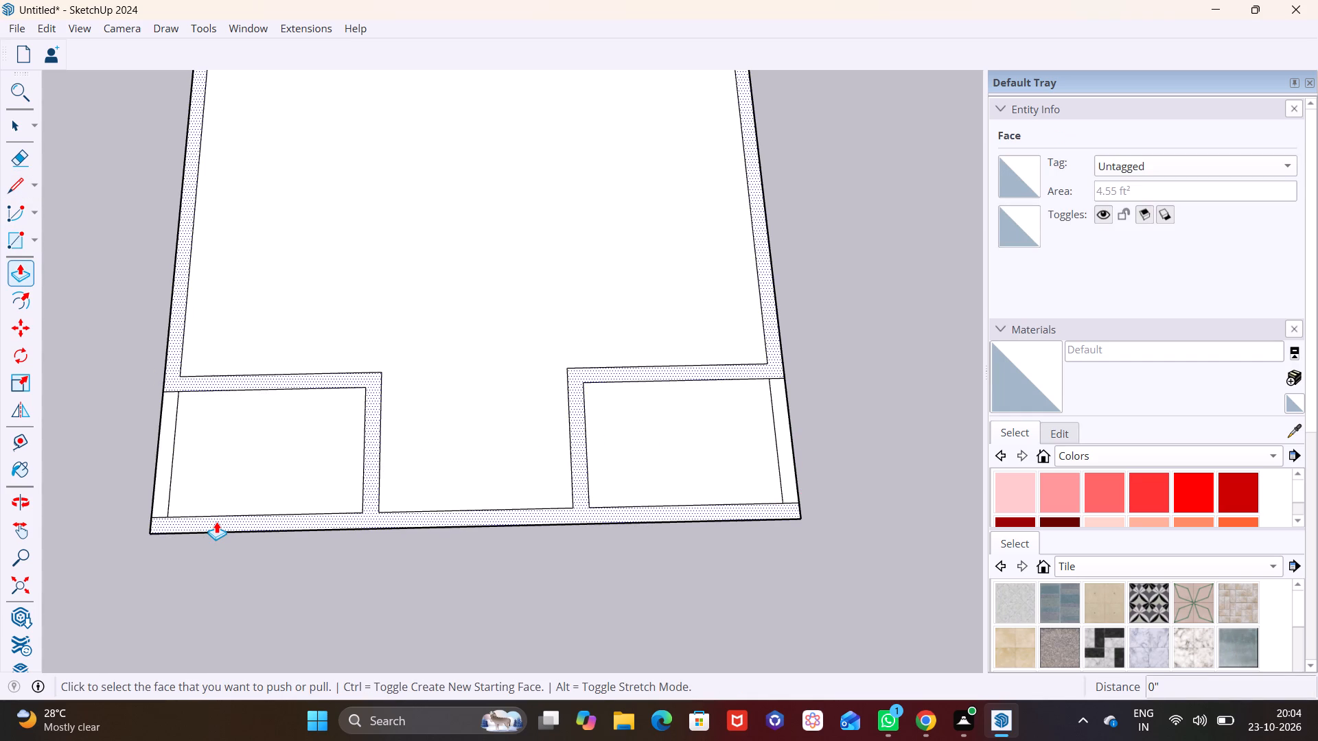
drag(0, 186, 0, 193)
click(26, 177)
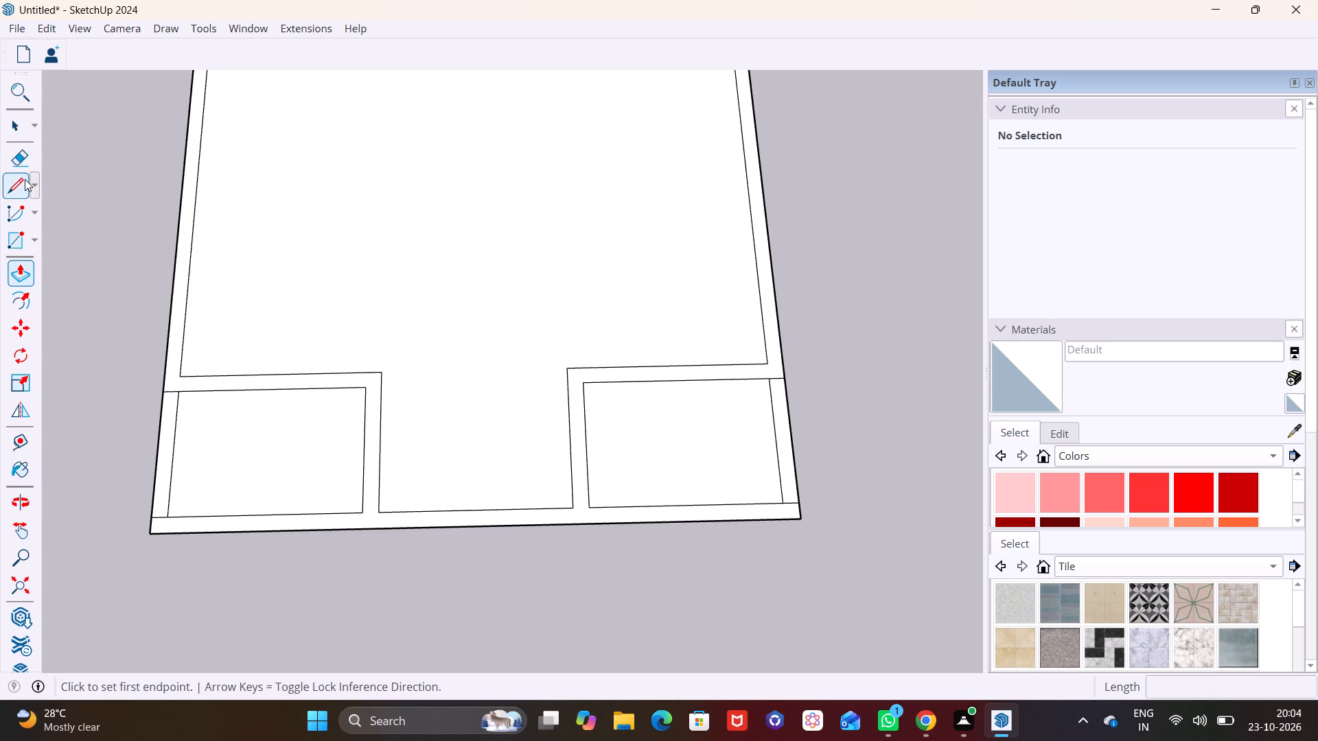
click(359, 511)
click(357, 528)
click(574, 508)
click(579, 526)
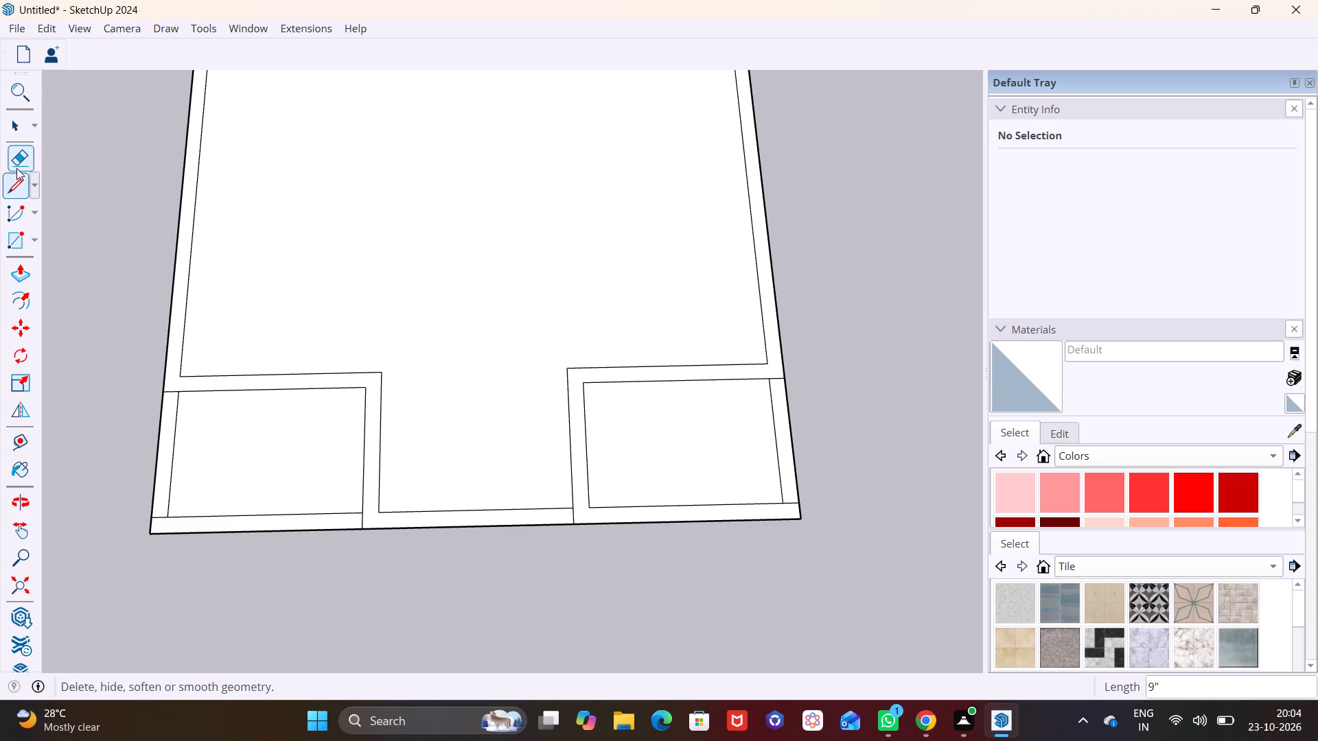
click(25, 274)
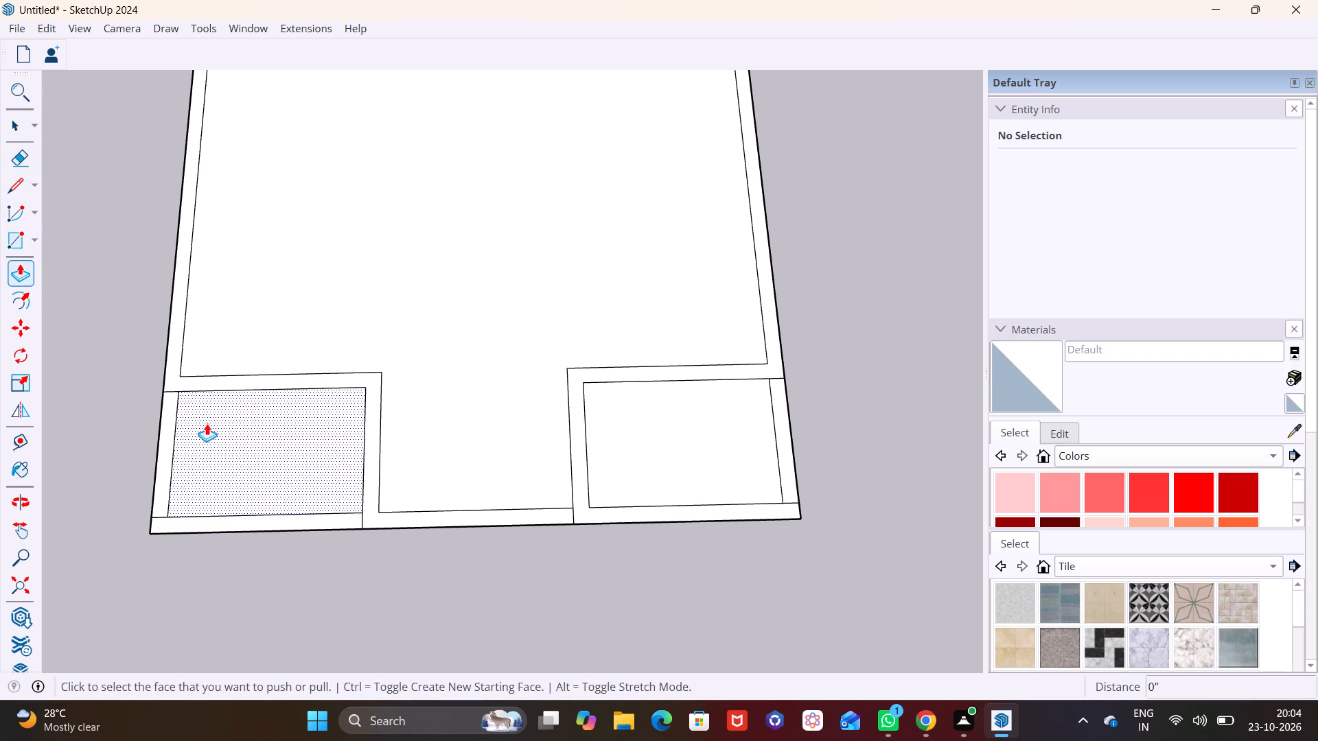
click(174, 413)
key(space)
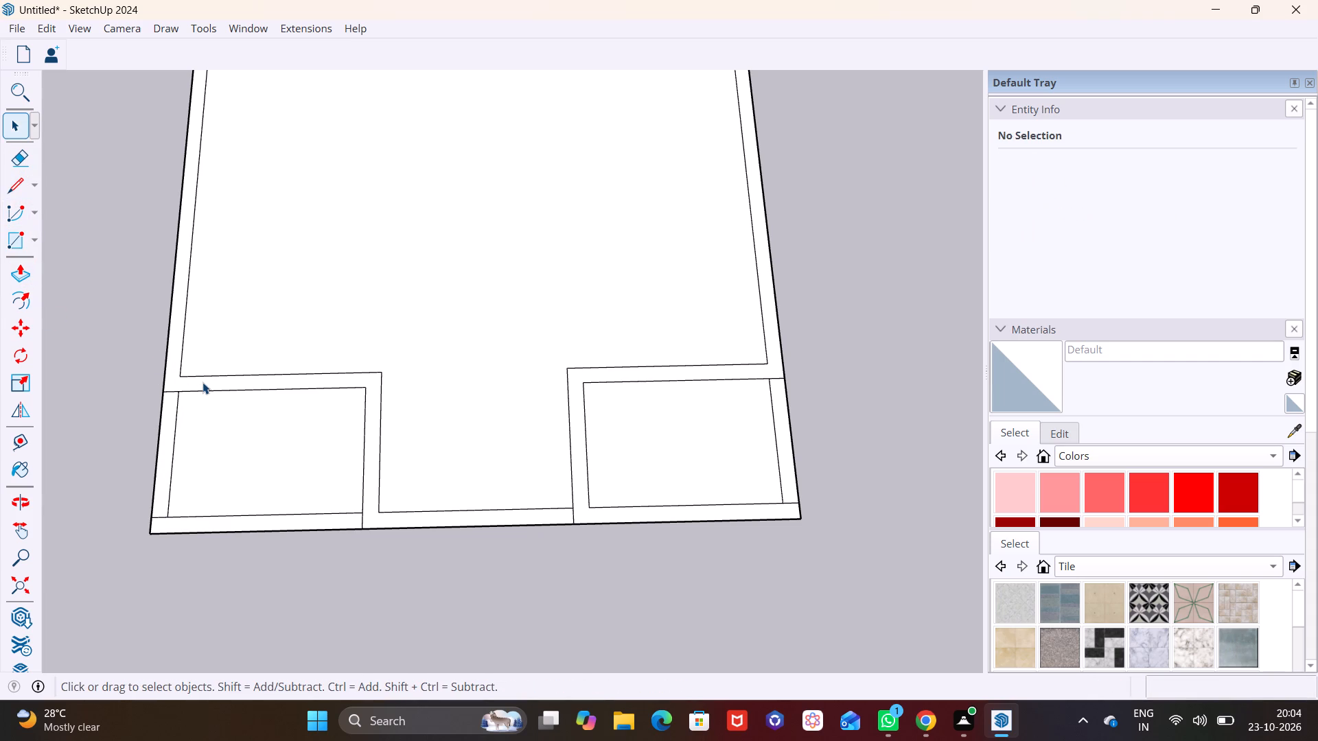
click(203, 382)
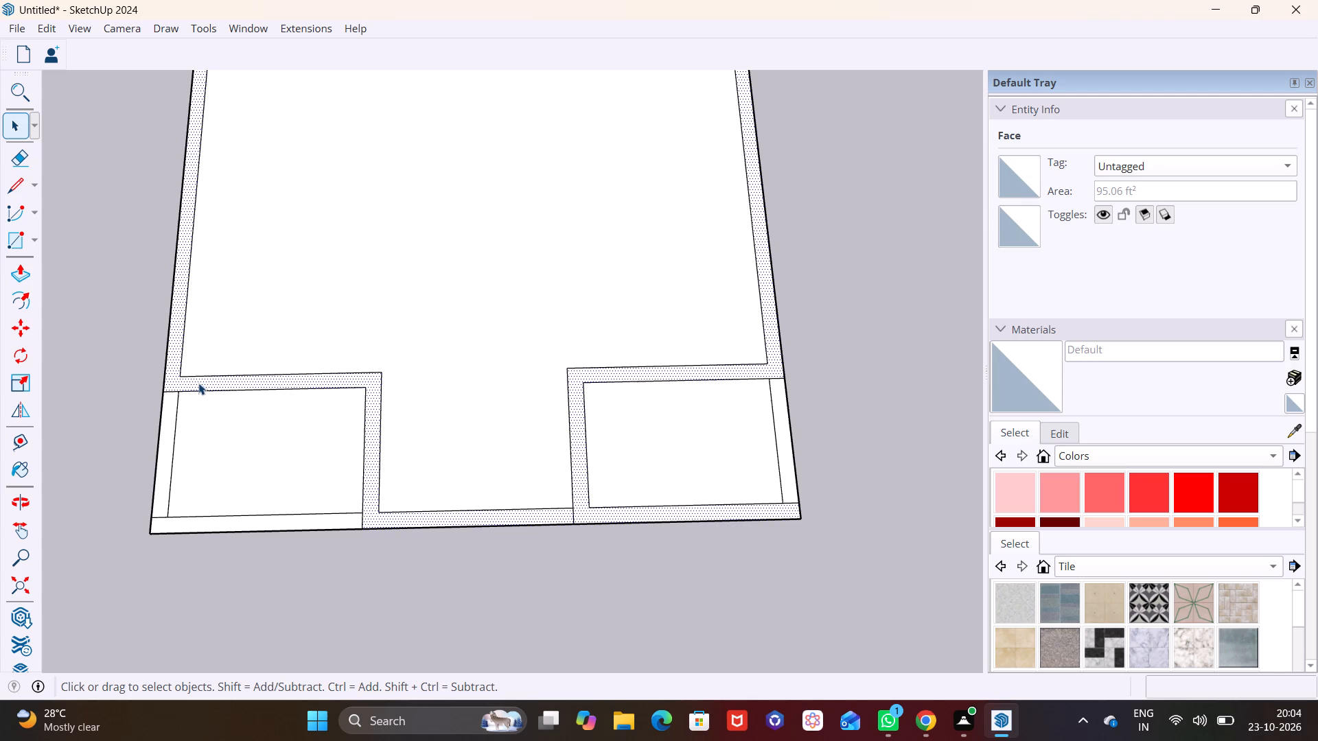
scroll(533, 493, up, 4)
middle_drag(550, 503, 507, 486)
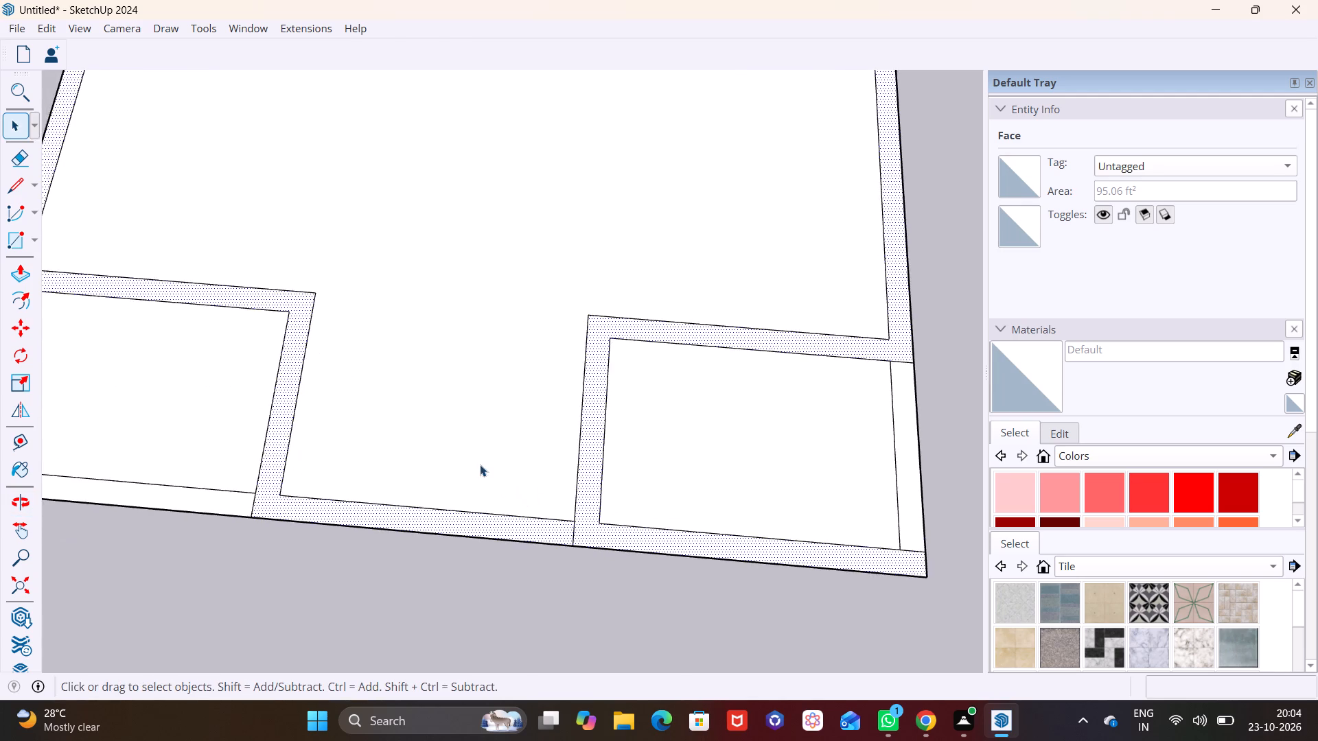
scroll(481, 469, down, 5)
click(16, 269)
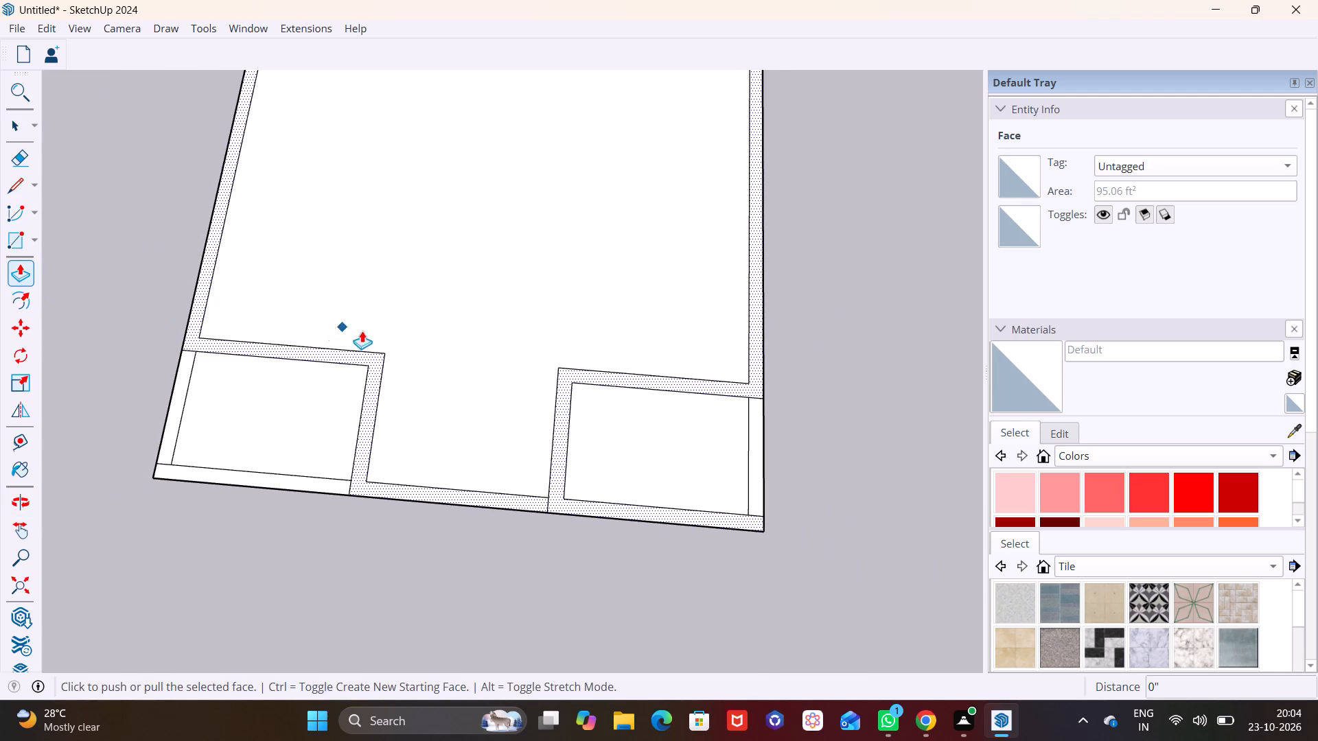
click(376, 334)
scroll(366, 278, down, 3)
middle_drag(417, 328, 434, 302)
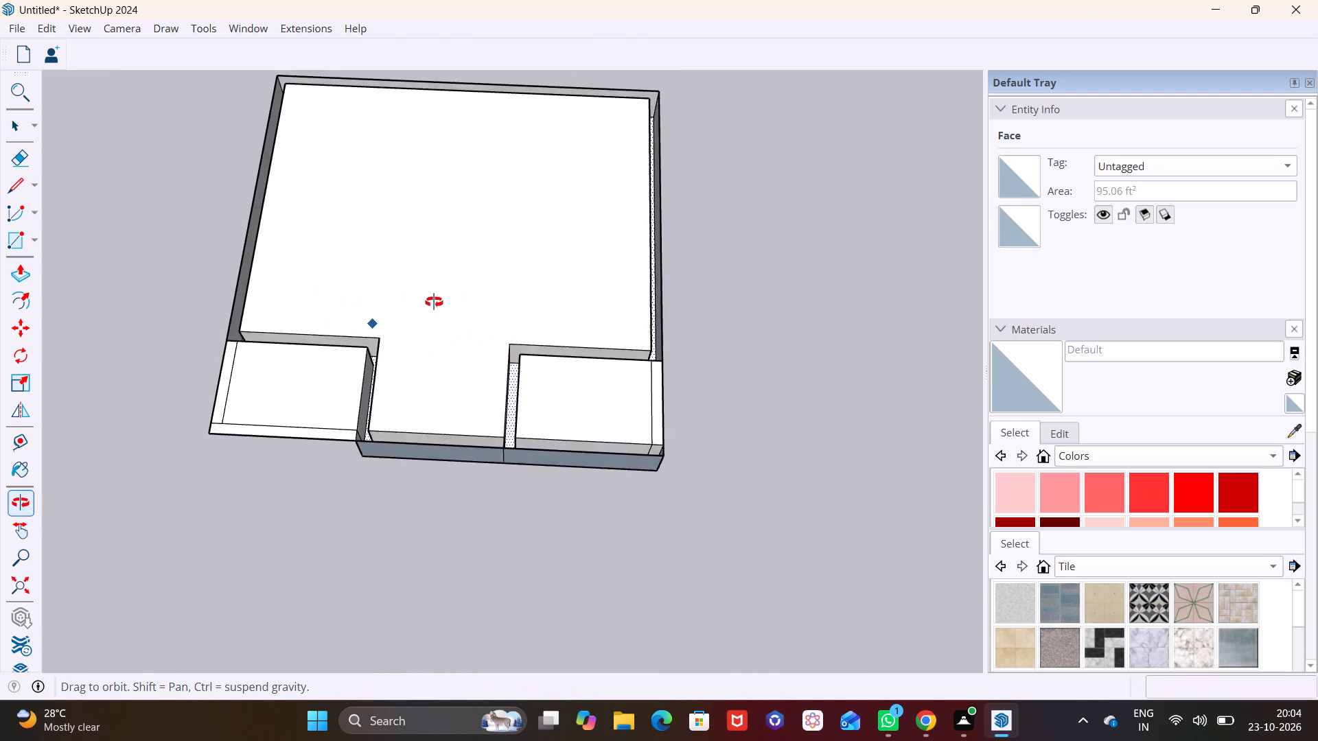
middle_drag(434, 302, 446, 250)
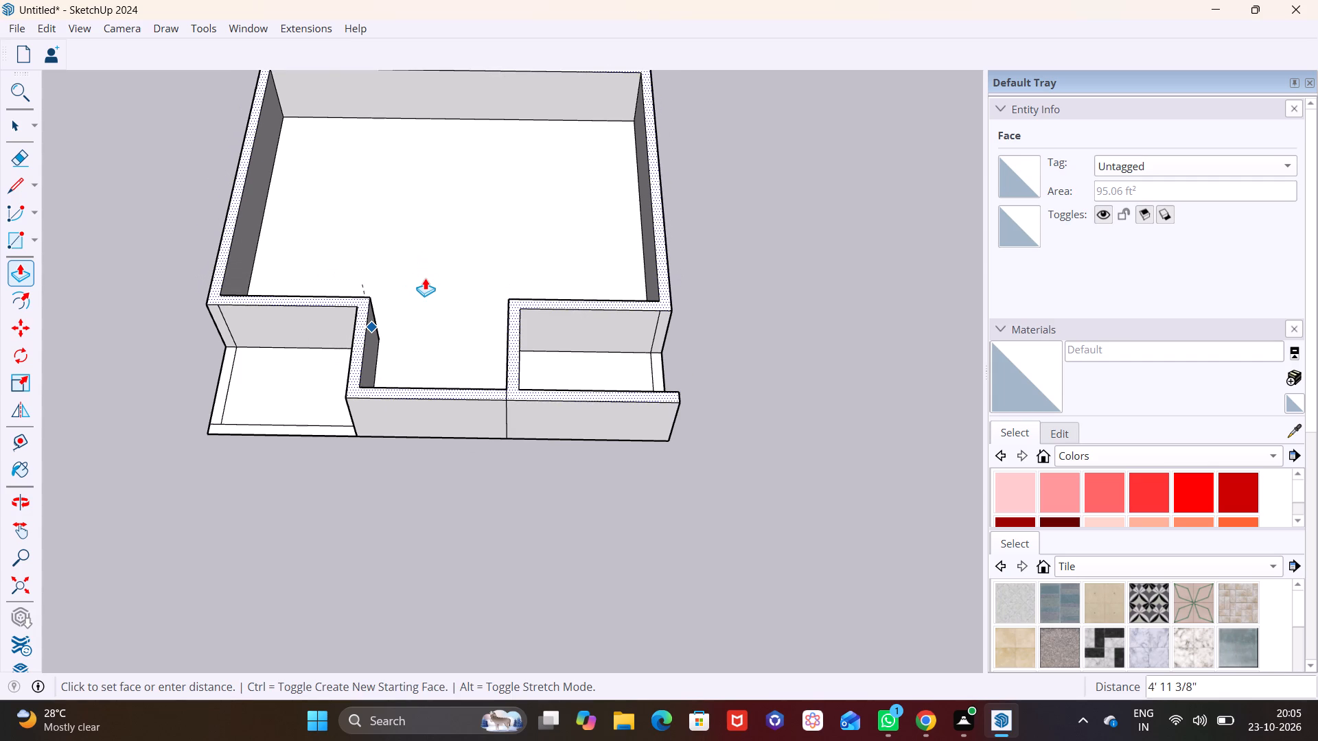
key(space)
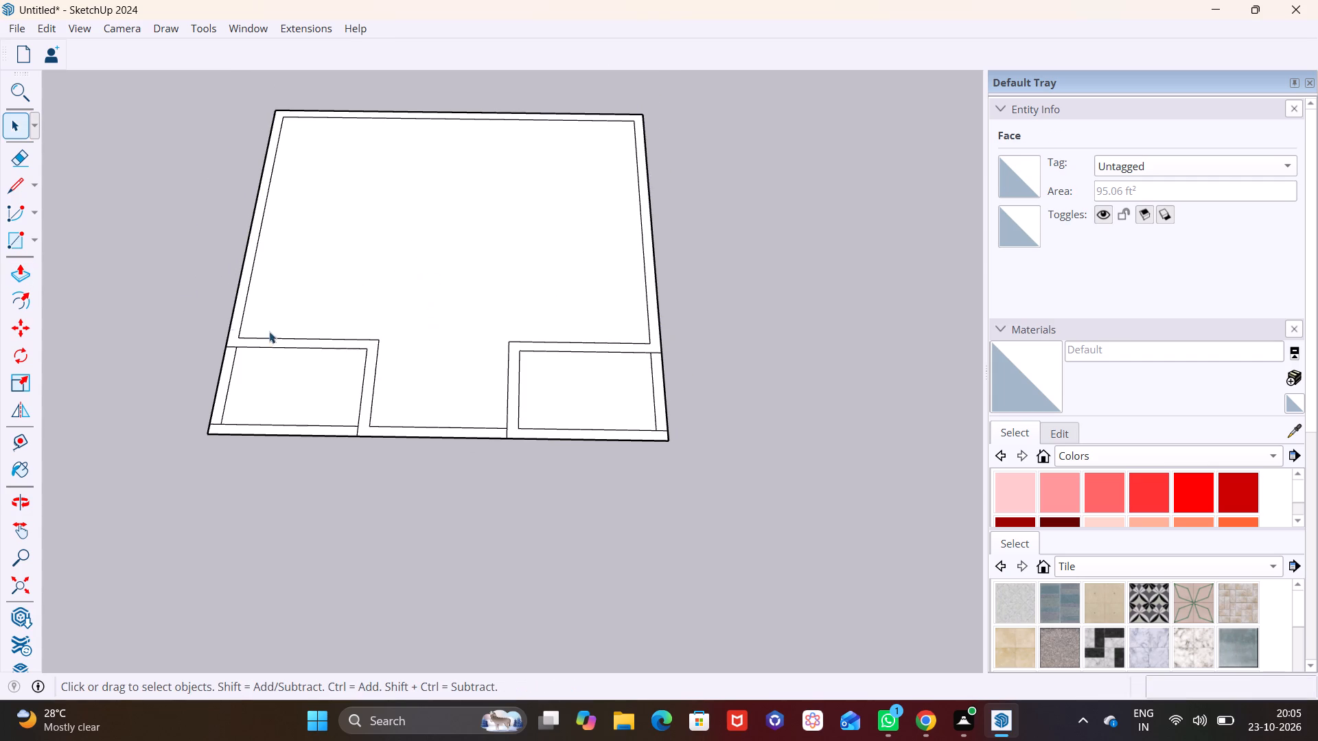
Draw a 9" line across the front wall from the right room's inner front corner nearest the passage to the slab's edge.
click(21, 183)
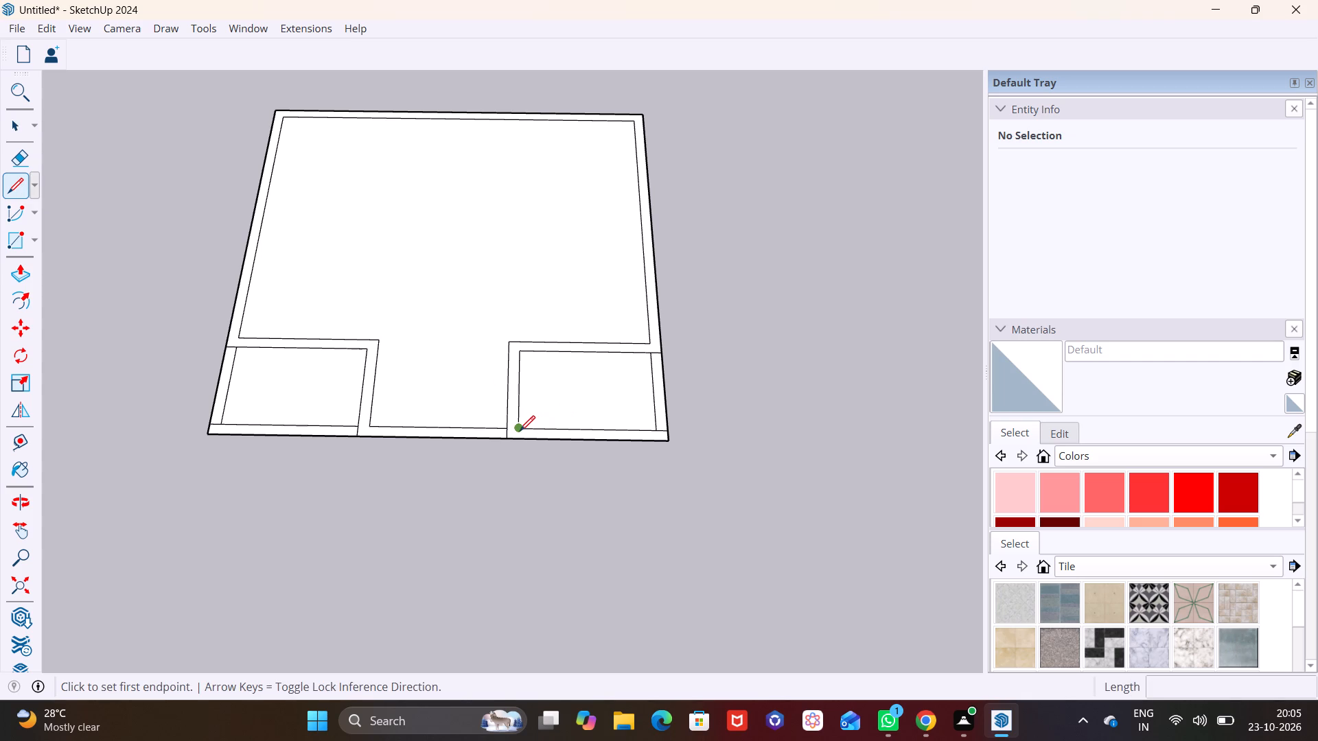
click(520, 431)
click(520, 440)
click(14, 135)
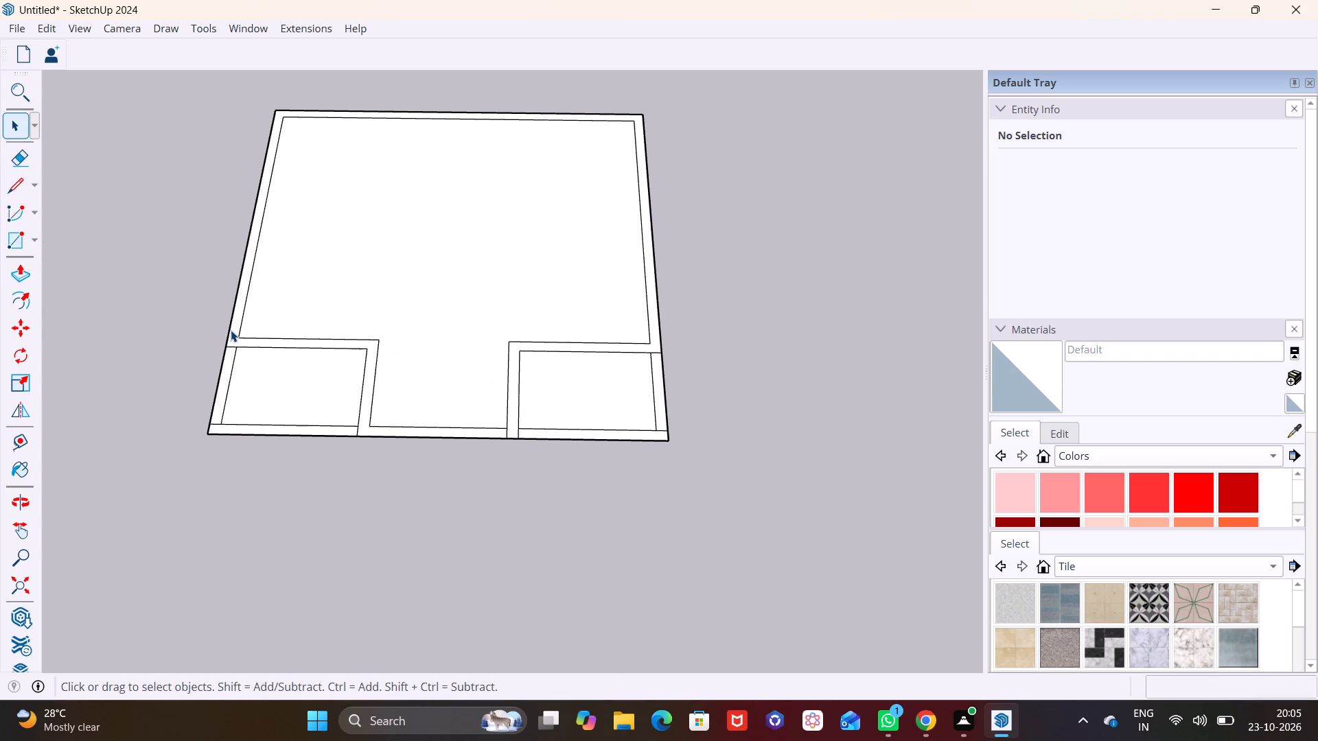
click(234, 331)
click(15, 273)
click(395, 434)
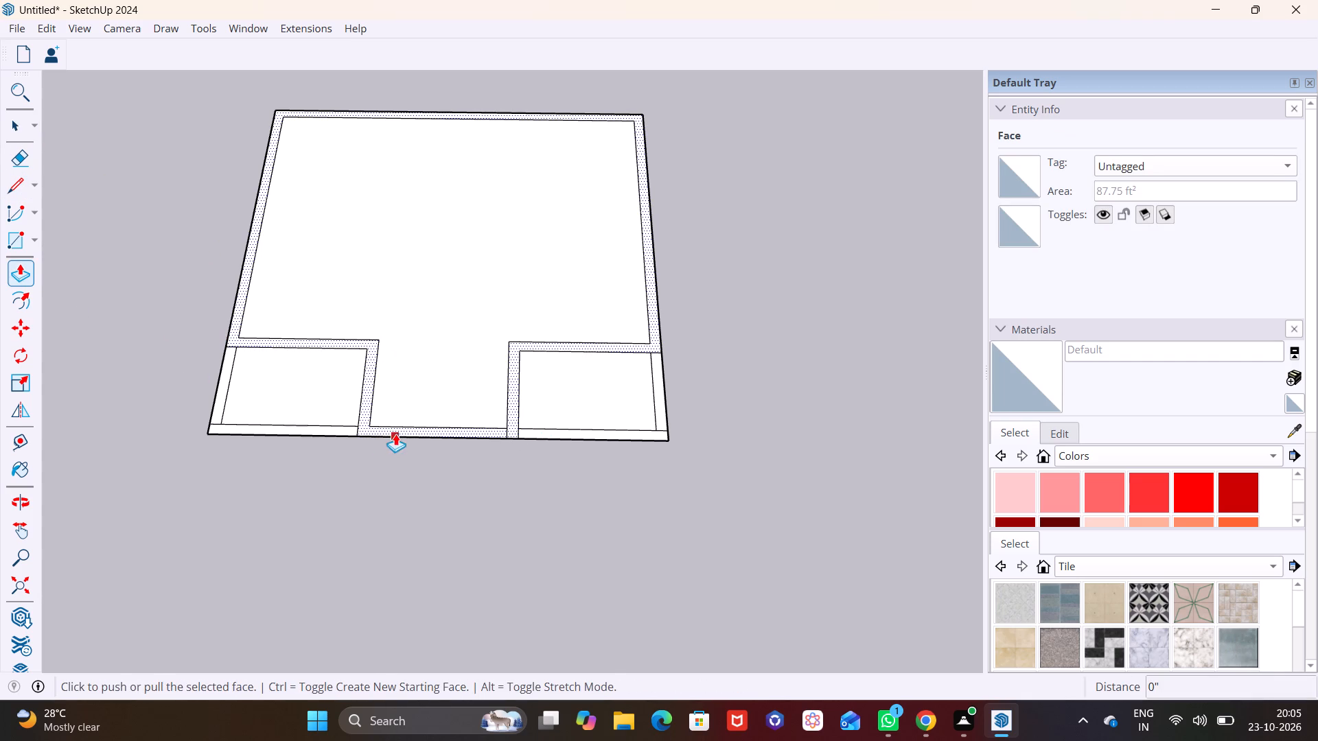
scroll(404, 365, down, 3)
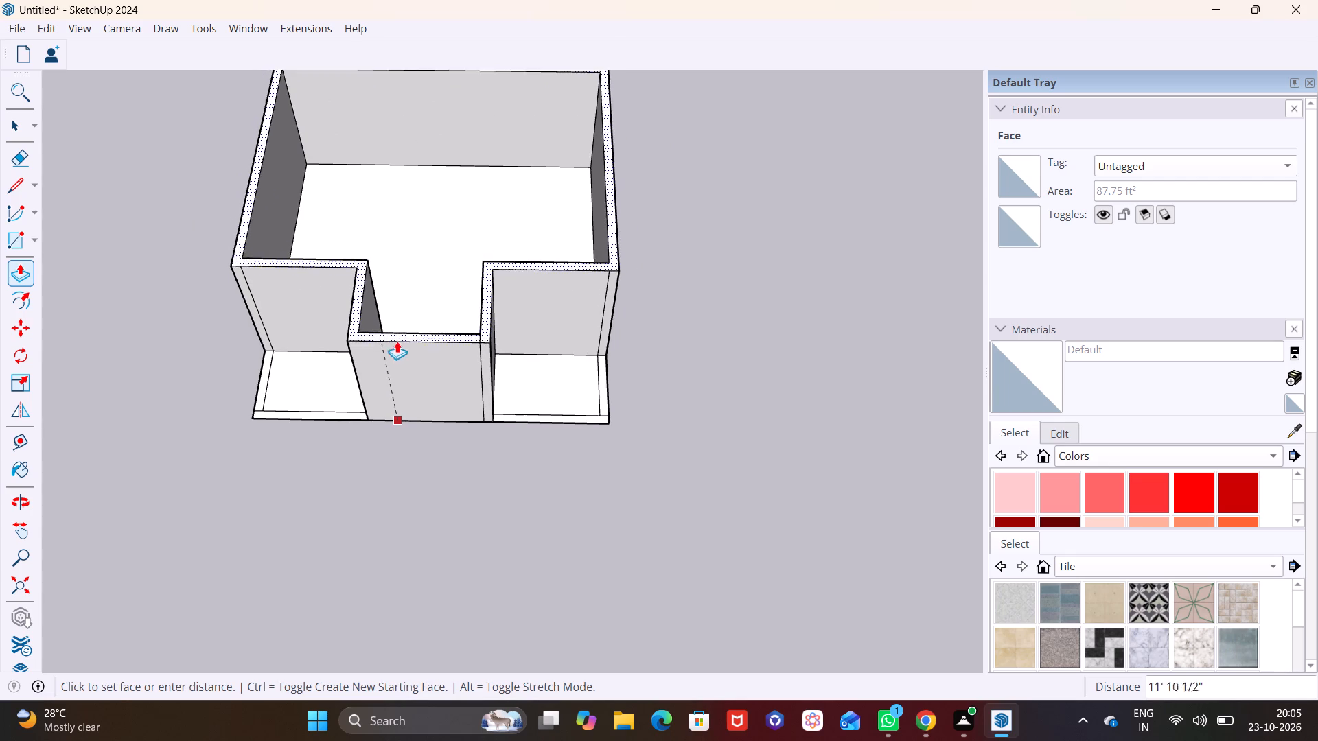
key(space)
Draw a 9' line across the passage between the two corner rooms' facing walls, a little behind the front wall.
scroll(485, 431, up, 6)
shift+middle_drag(411, 395, 421, 512)
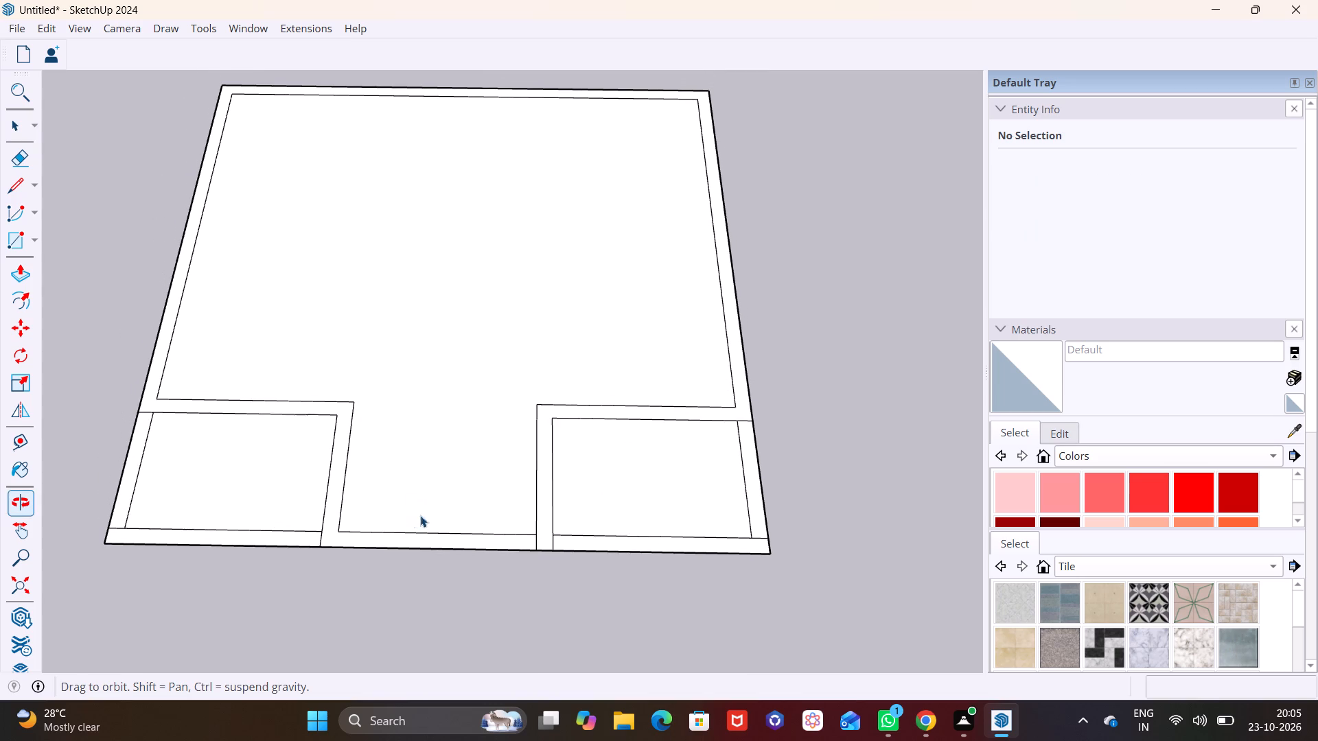
click(10, 191)
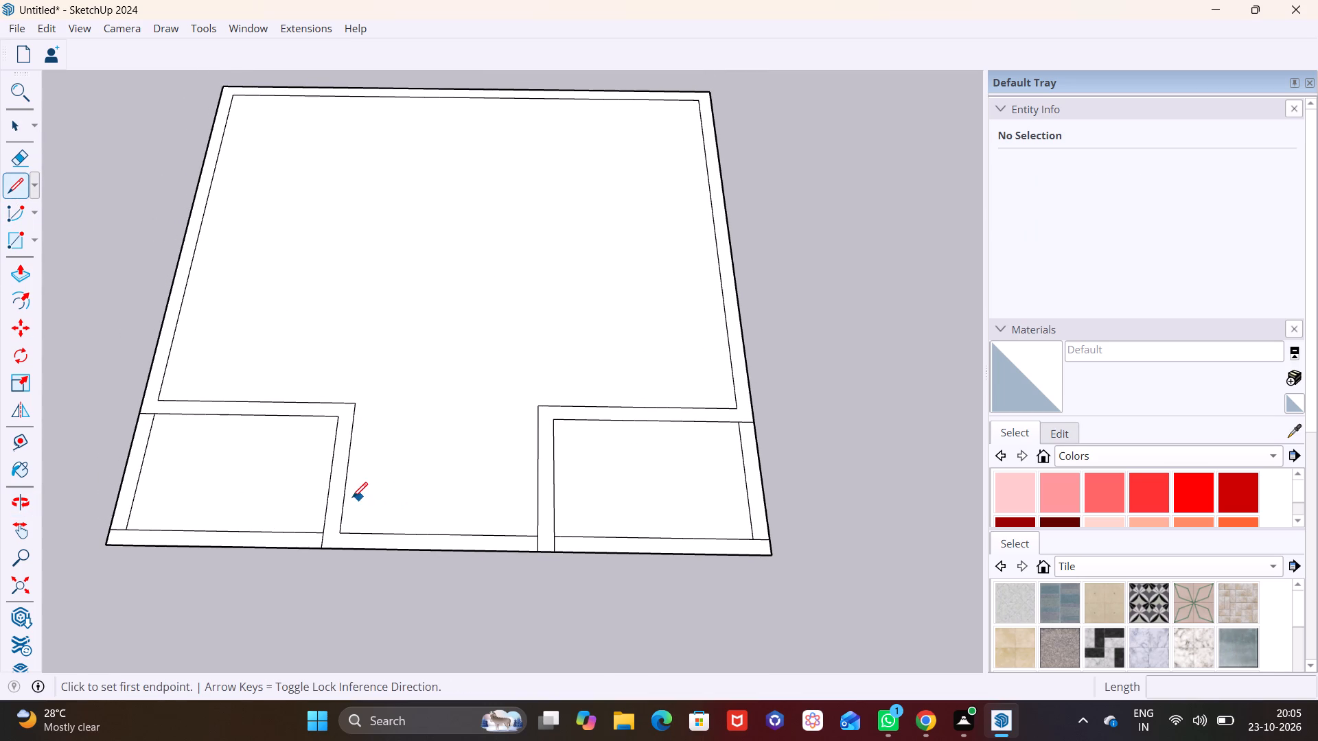
click(347, 499)
click(541, 501)
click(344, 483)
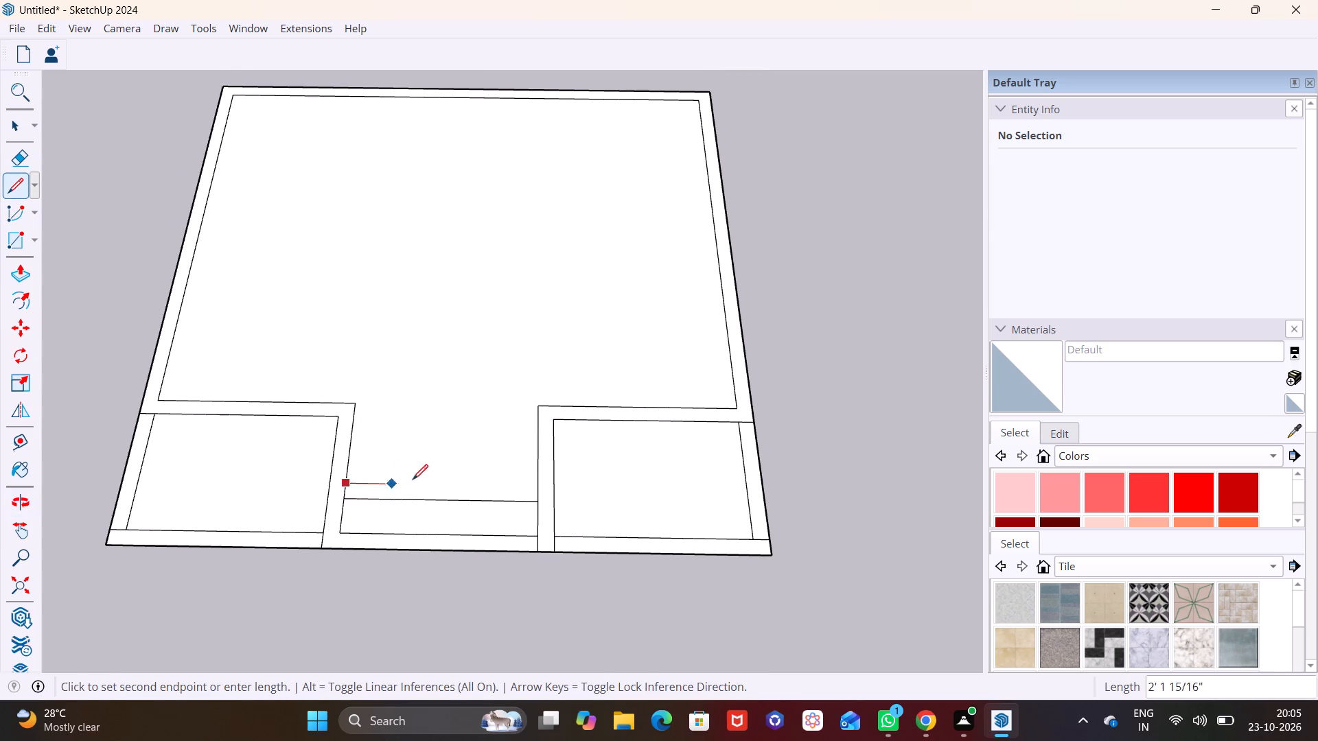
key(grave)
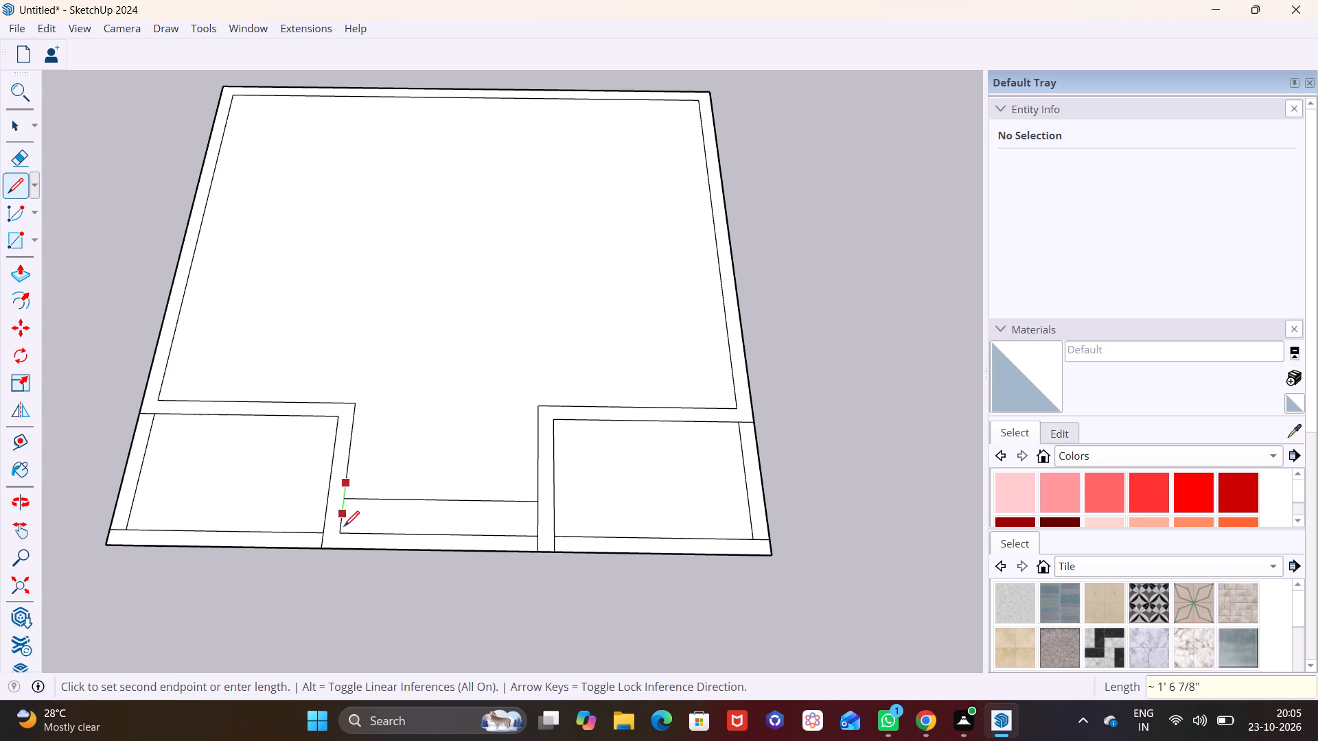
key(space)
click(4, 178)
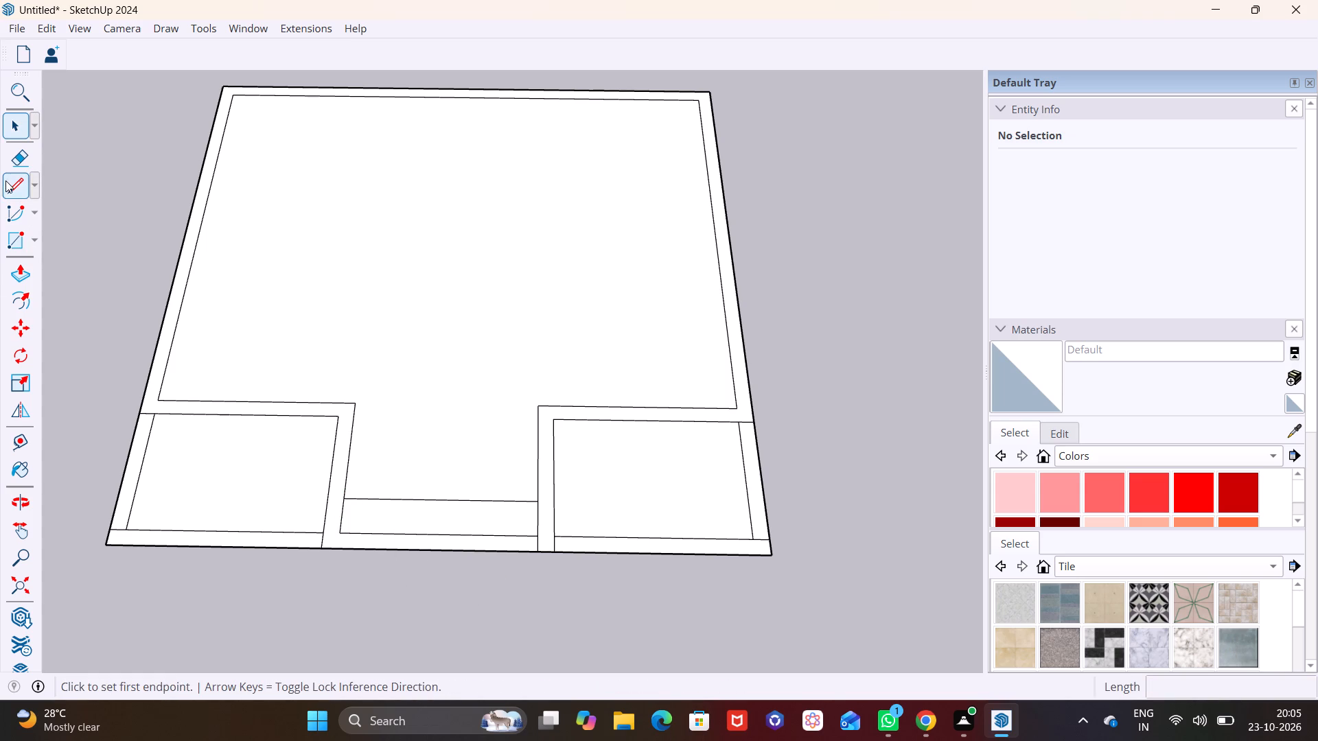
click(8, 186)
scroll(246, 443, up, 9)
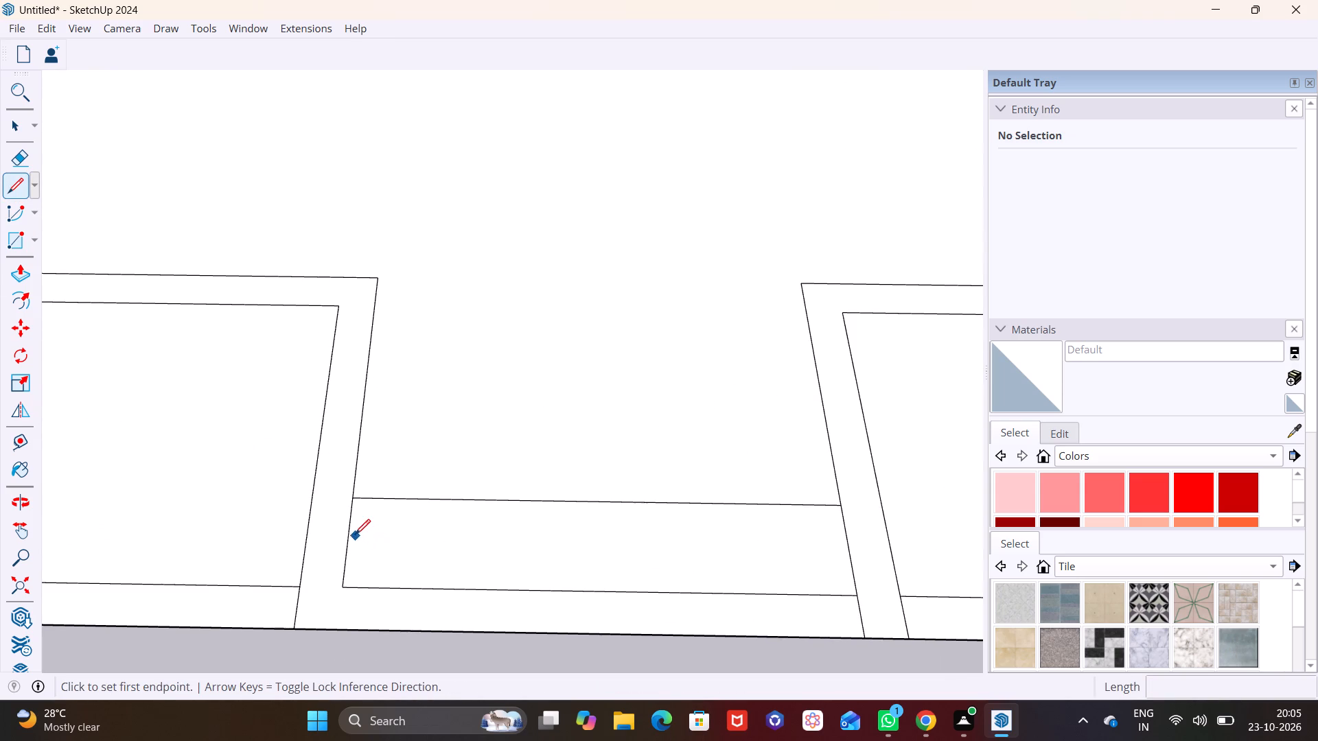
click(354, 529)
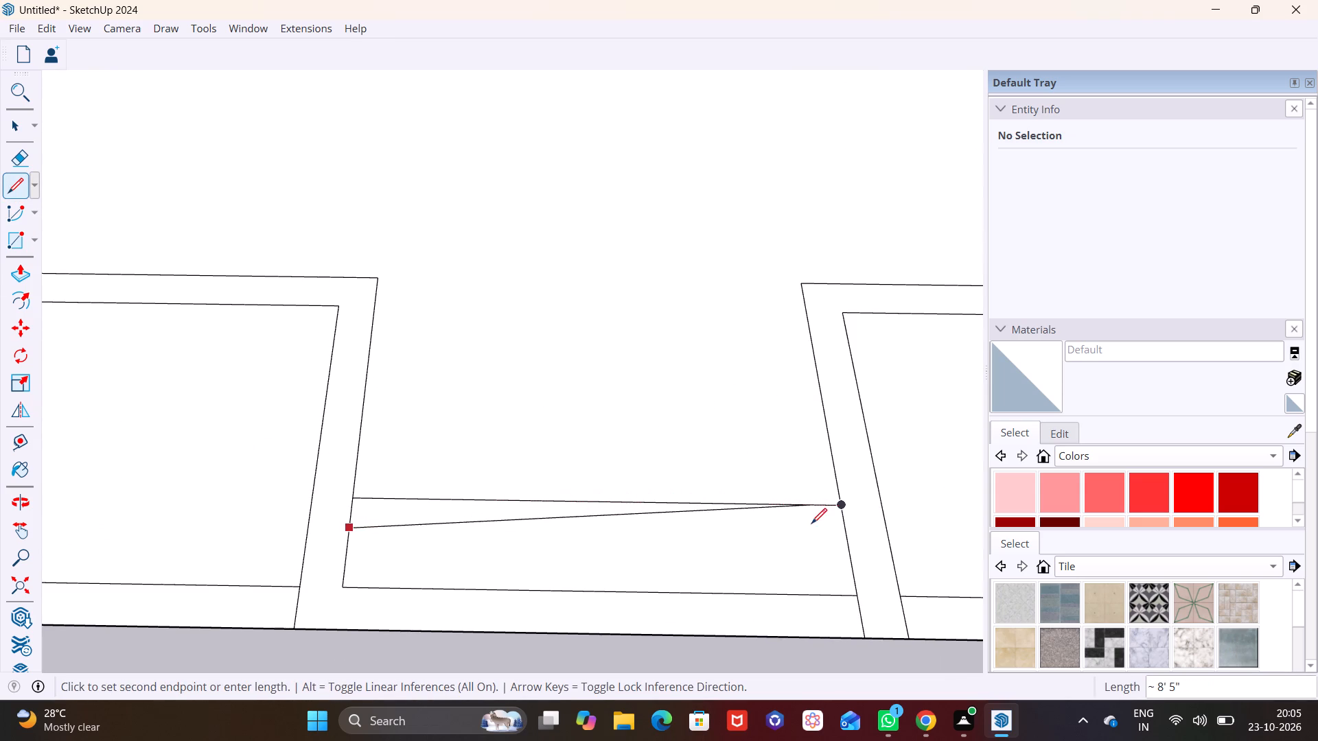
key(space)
Place a guide 9" in front of the passage's cross line and draw a parallel line along it between the facing walls.
click(18, 445)
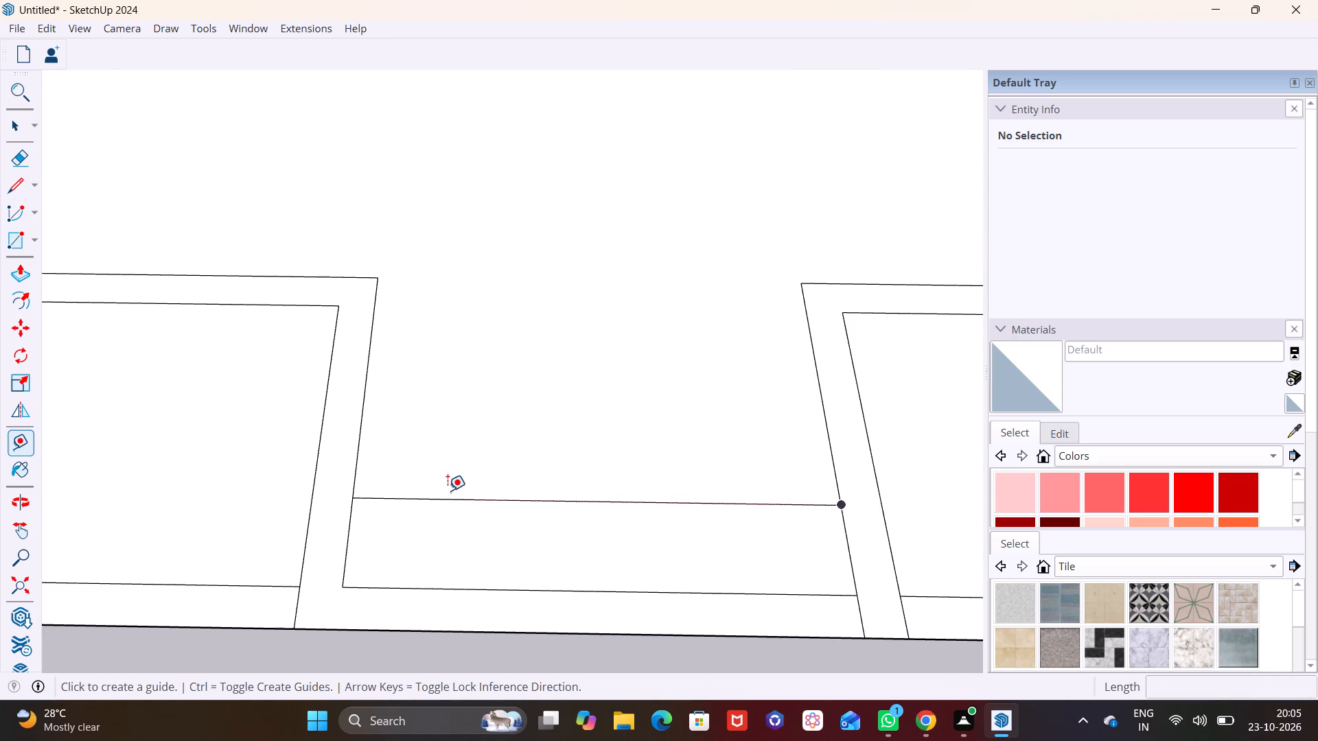
click(448, 499)
text(9")
key(Return)
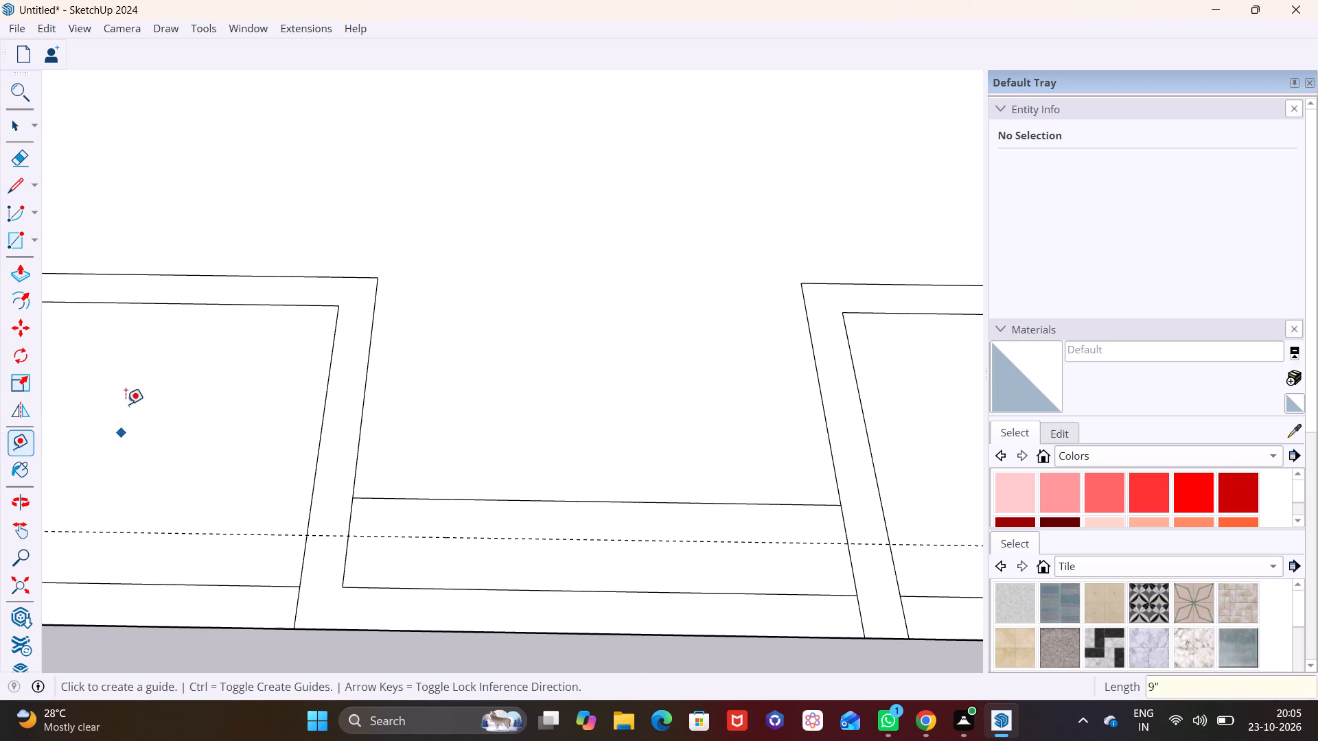
click(6, 188)
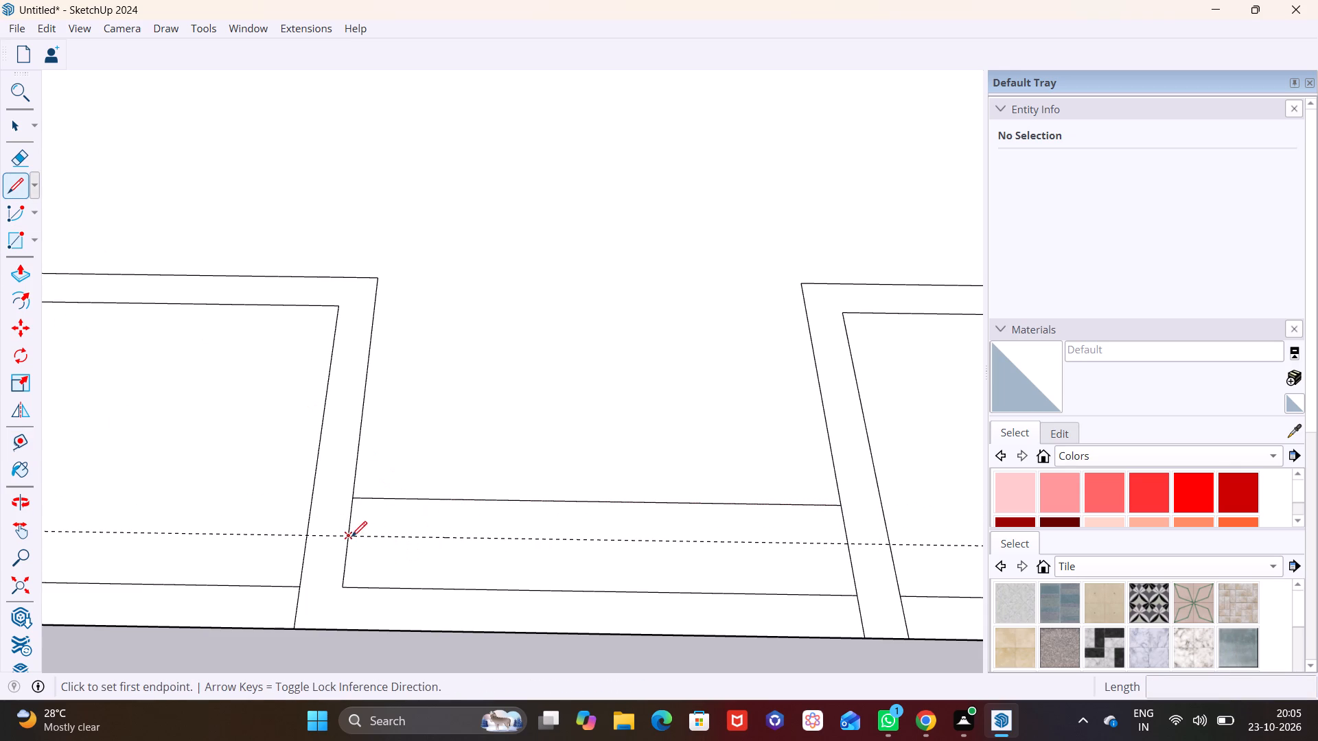
click(351, 537)
click(848, 542)
Erase the dashed guide that runs across both corner rooms and the passage.
scroll(632, 532, down, 2)
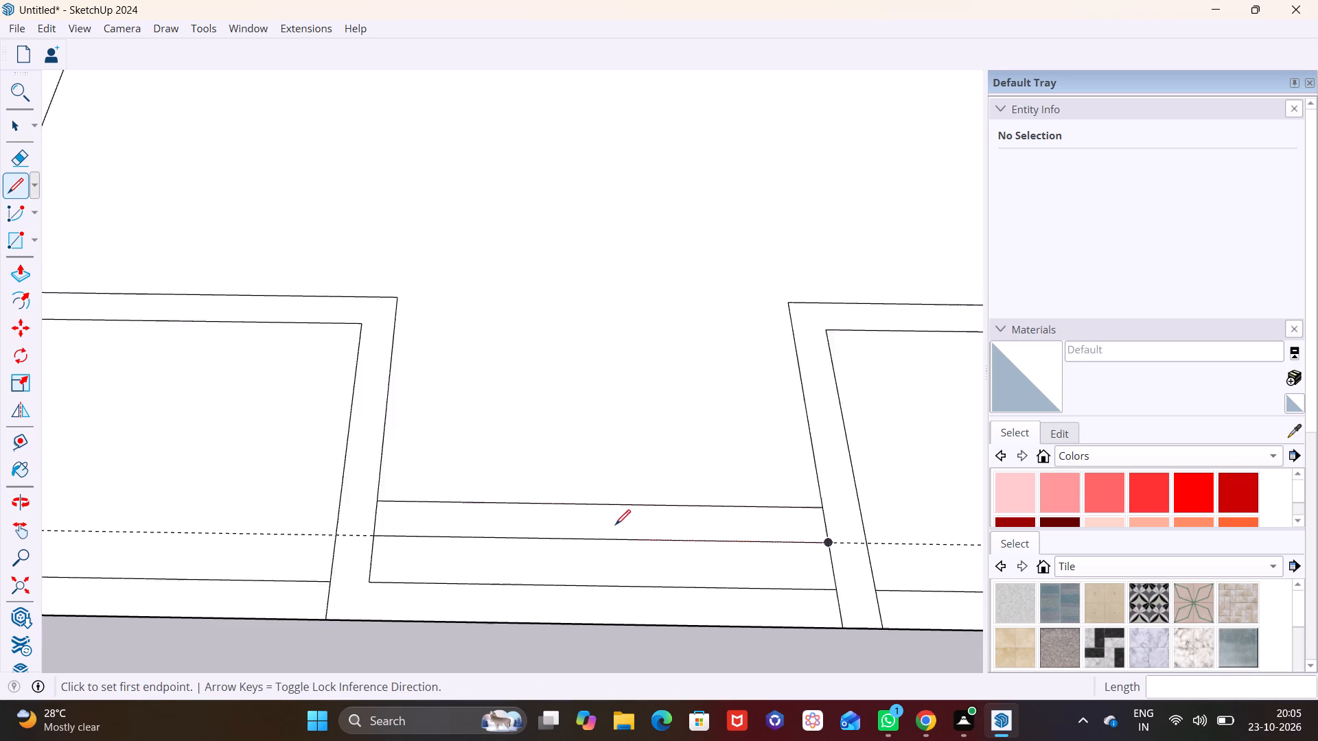
scroll(615, 525, down, 3)
shift+middle_drag(535, 497, 463, 435)
scroll(341, 484, up, 4)
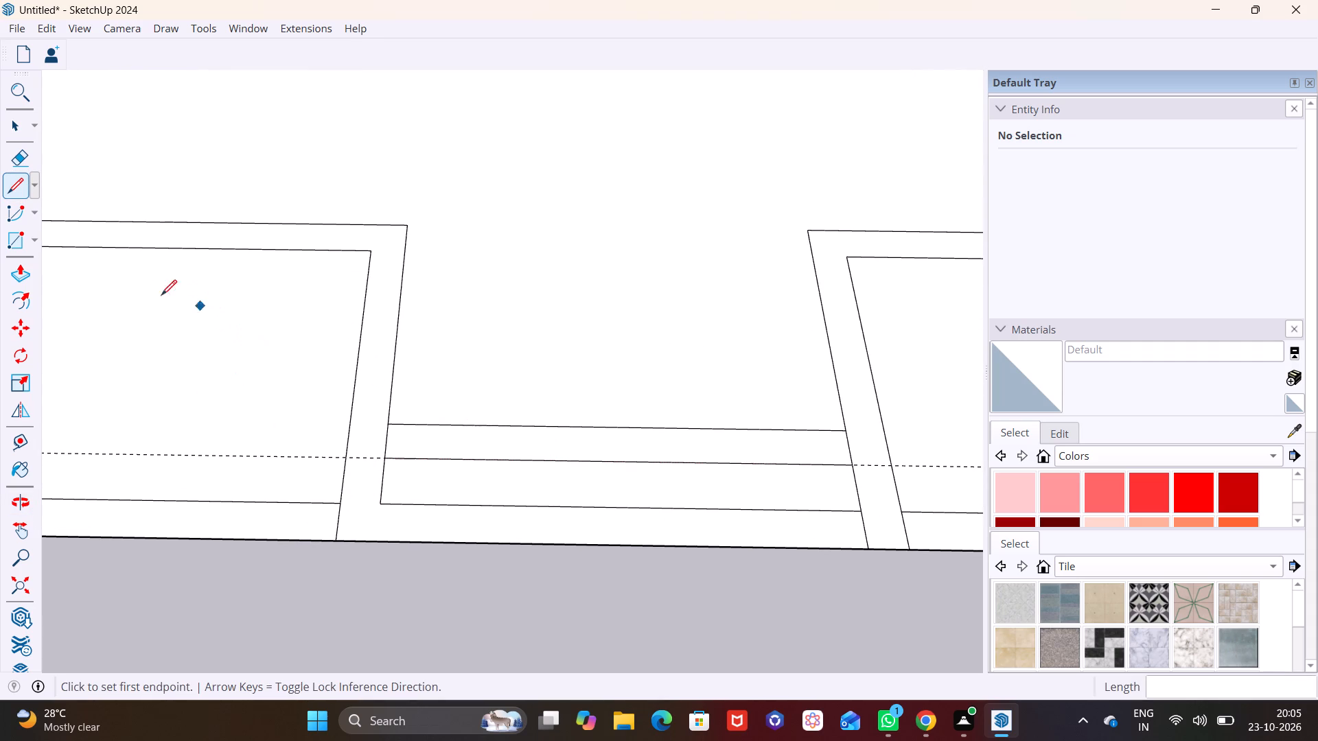
click(20, 152)
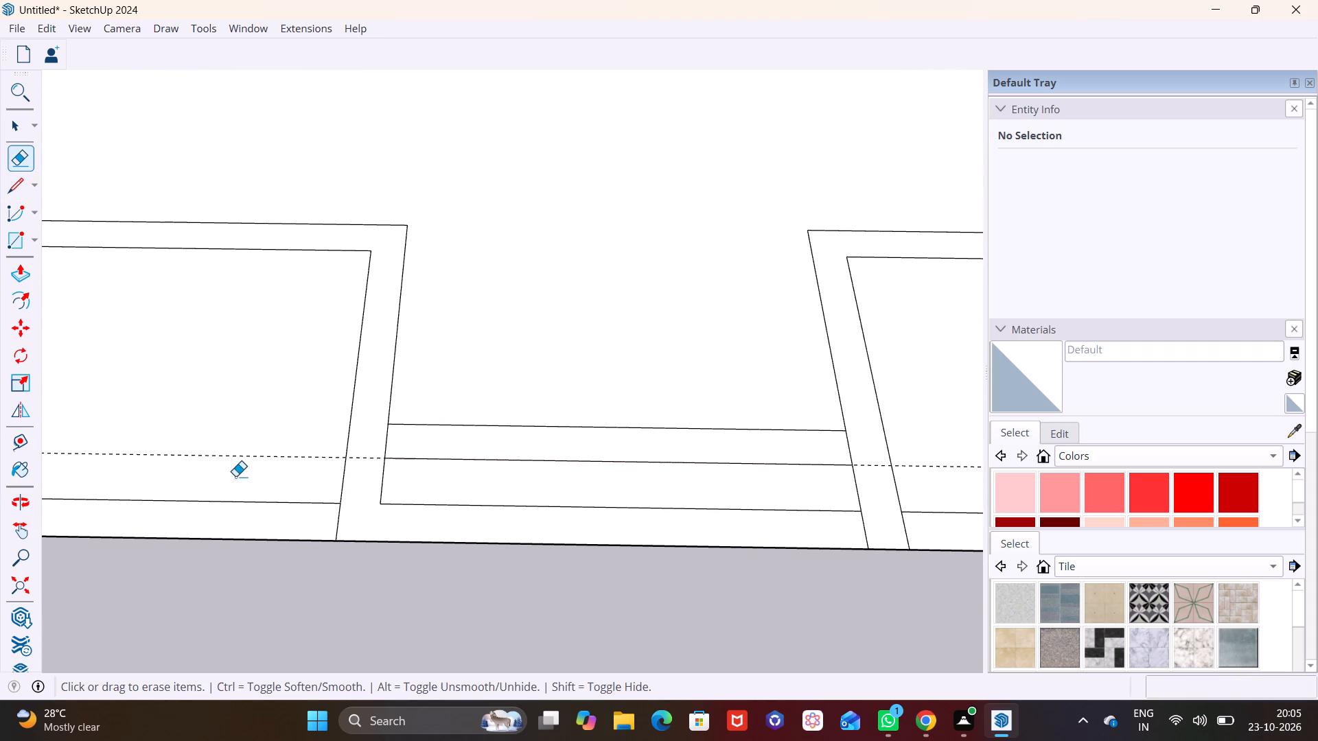
drag(242, 440, 249, 475)
Draw a line from the passage's front corner at the left room across the front wall, and erase its overhang beyond the slab's edge.
scroll(266, 471, down, 3)
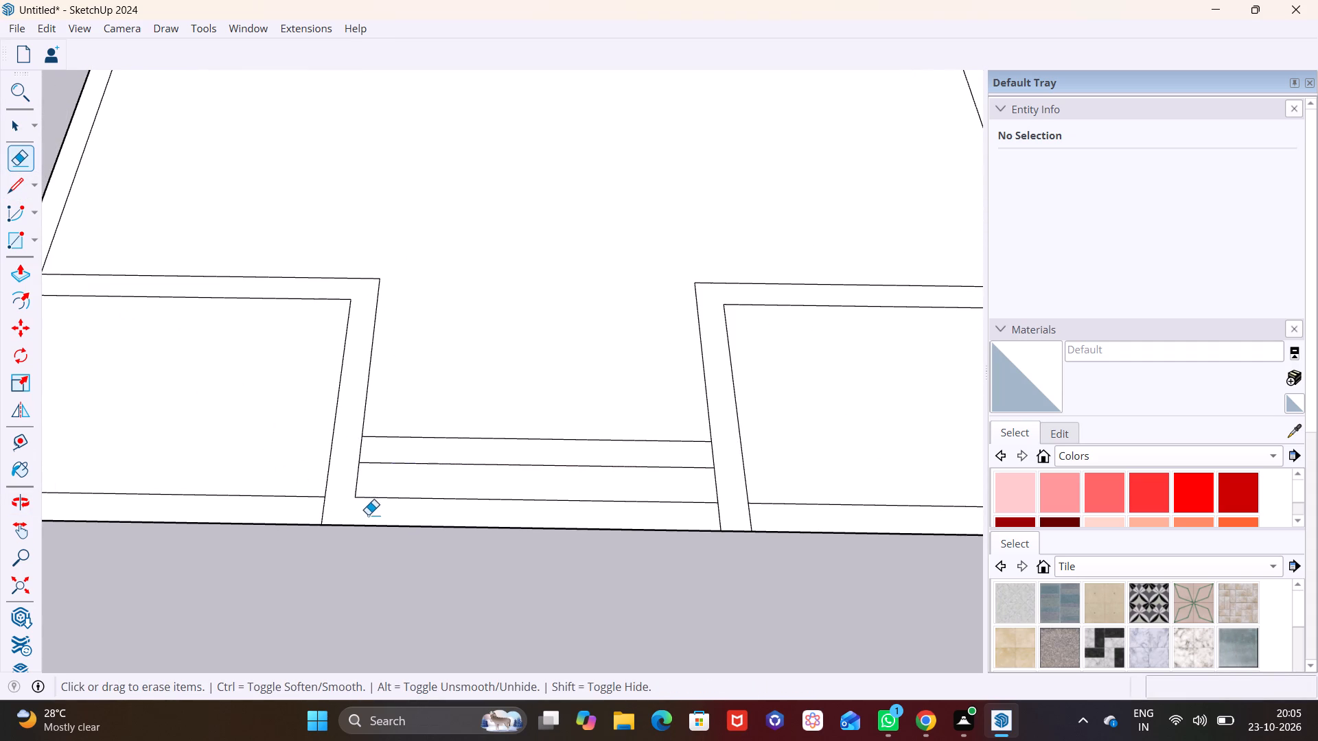
scroll(368, 515, down, 2)
scroll(360, 471, up, 3)
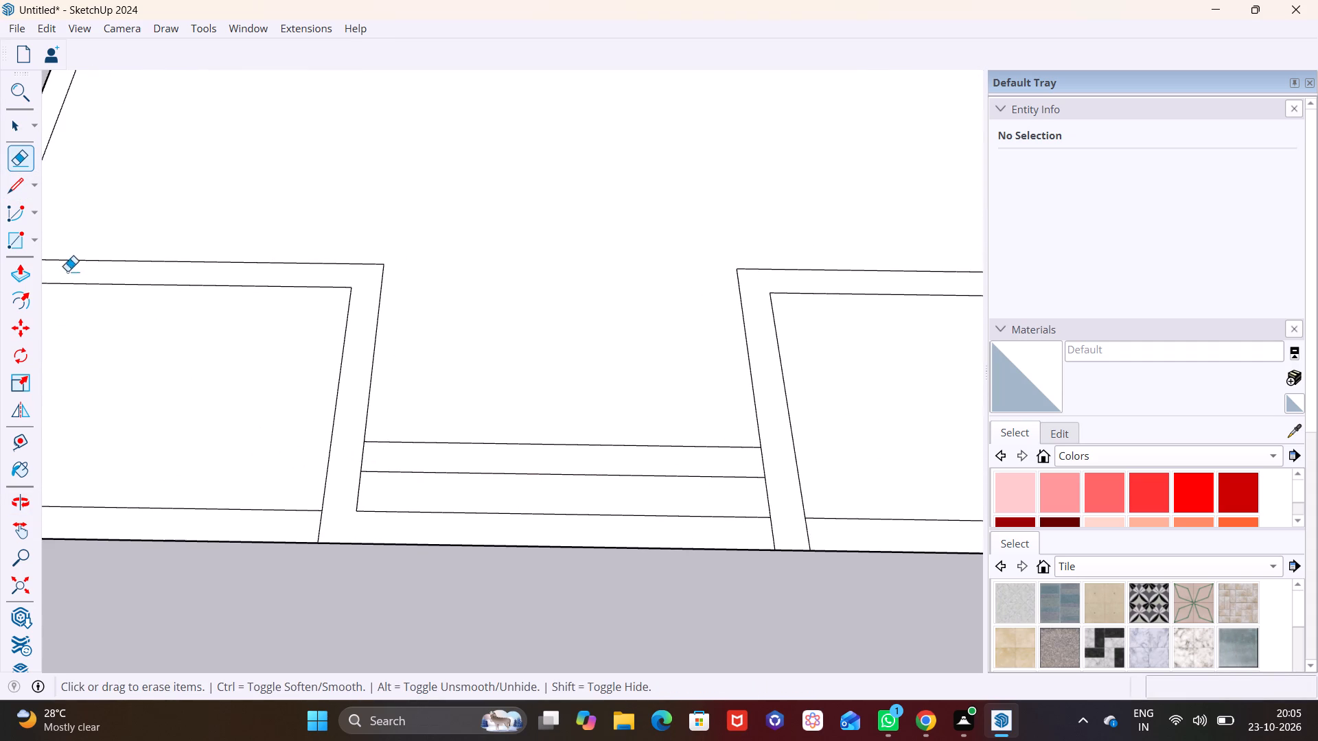
click(11, 129)
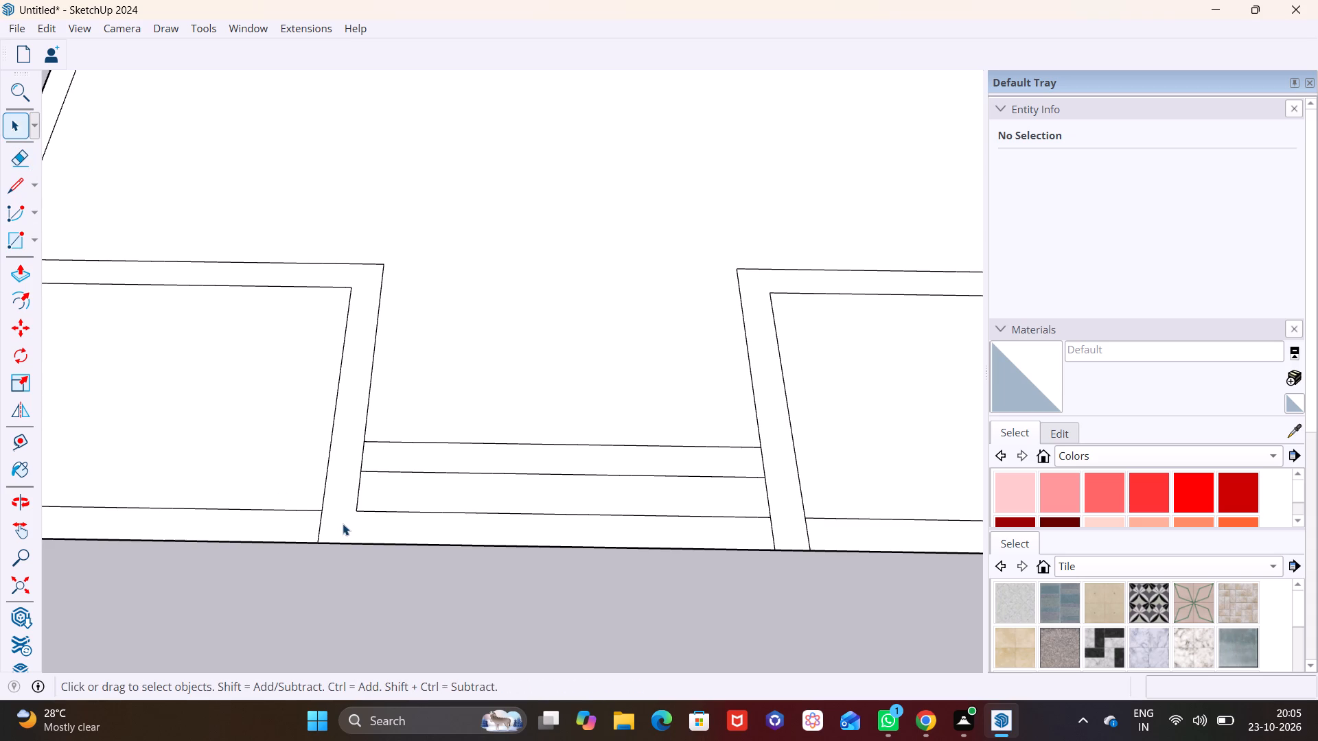
click(346, 521)
scroll(360, 513, down, 2)
scroll(361, 513, up, 3)
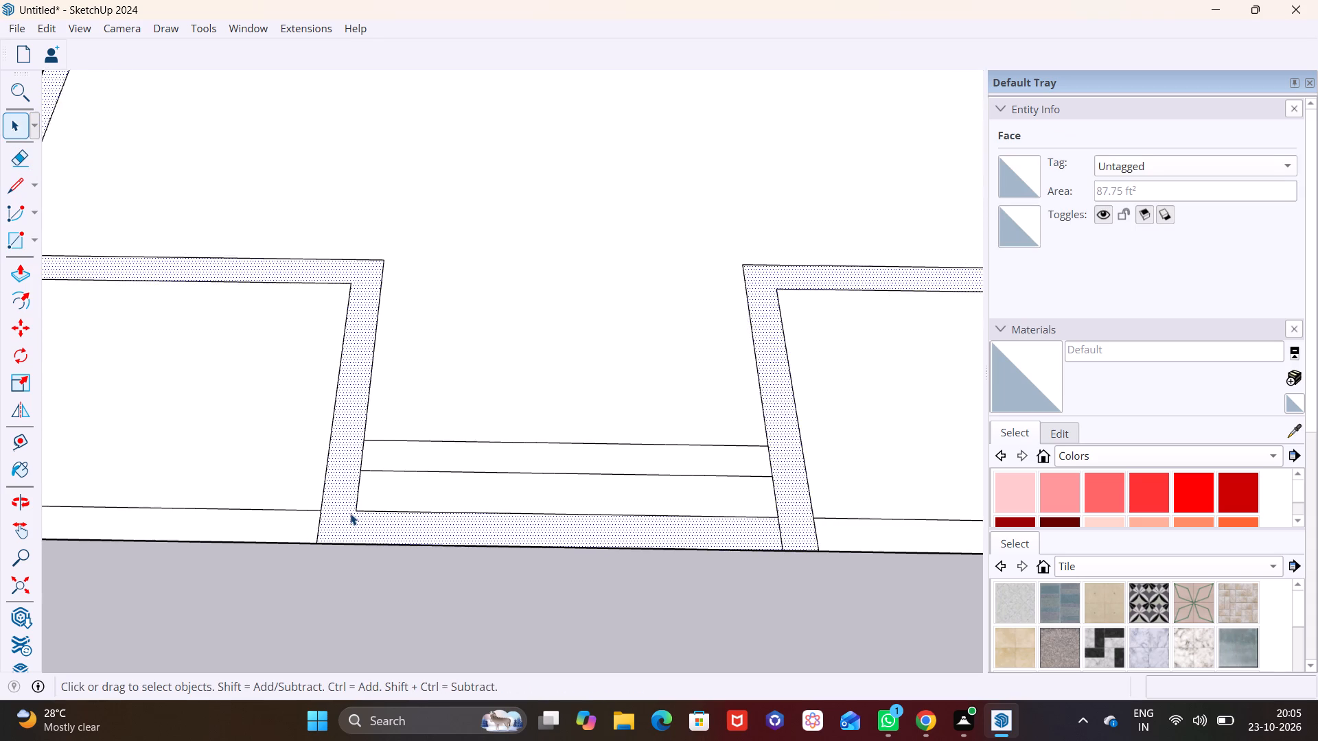
key(space)
click(15, 182)
click(353, 514)
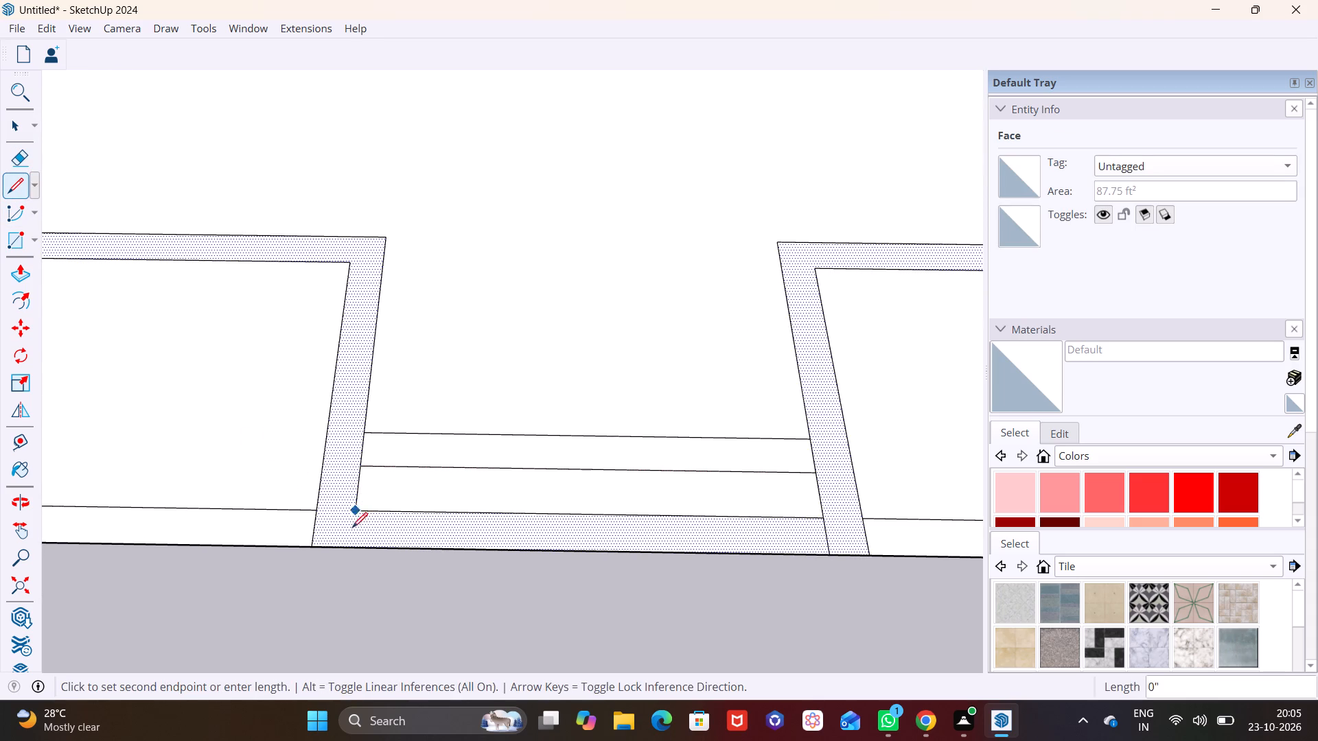
click(348, 556)
key(ctrl+z)
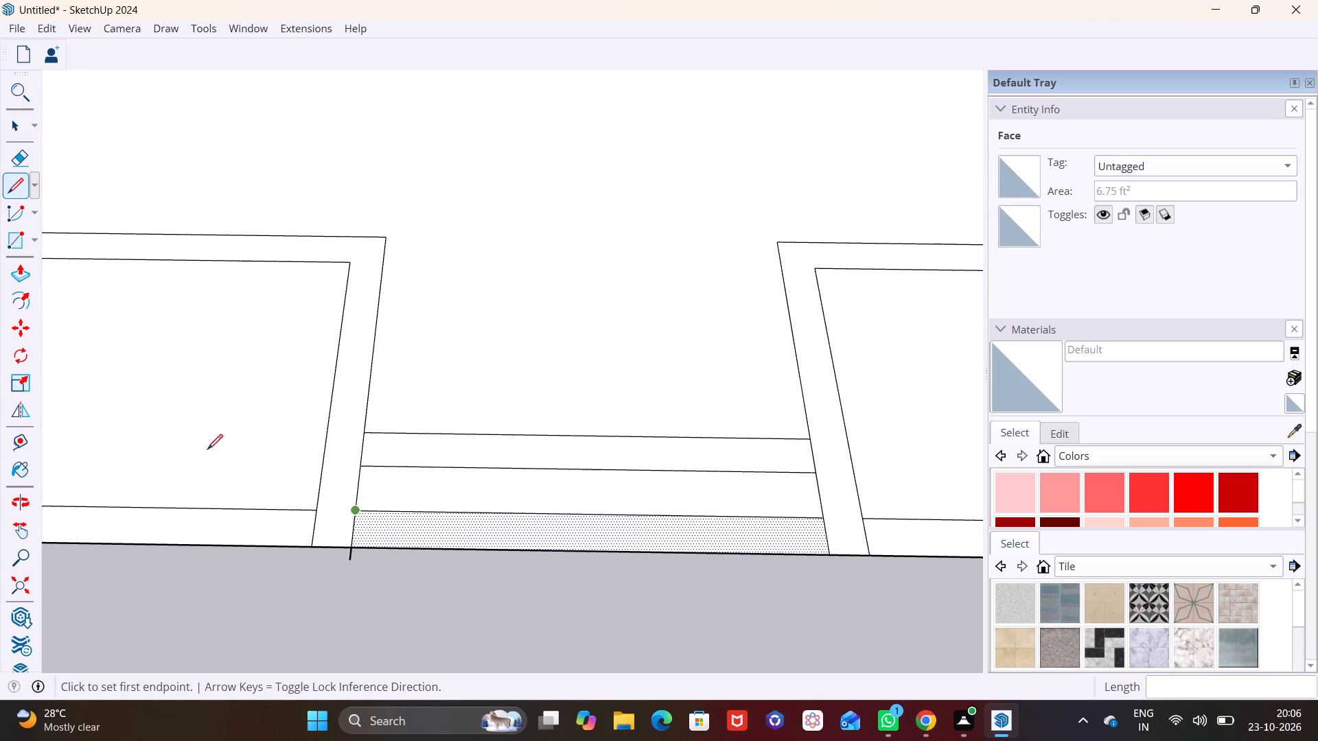
click(18, 152)
click(351, 560)
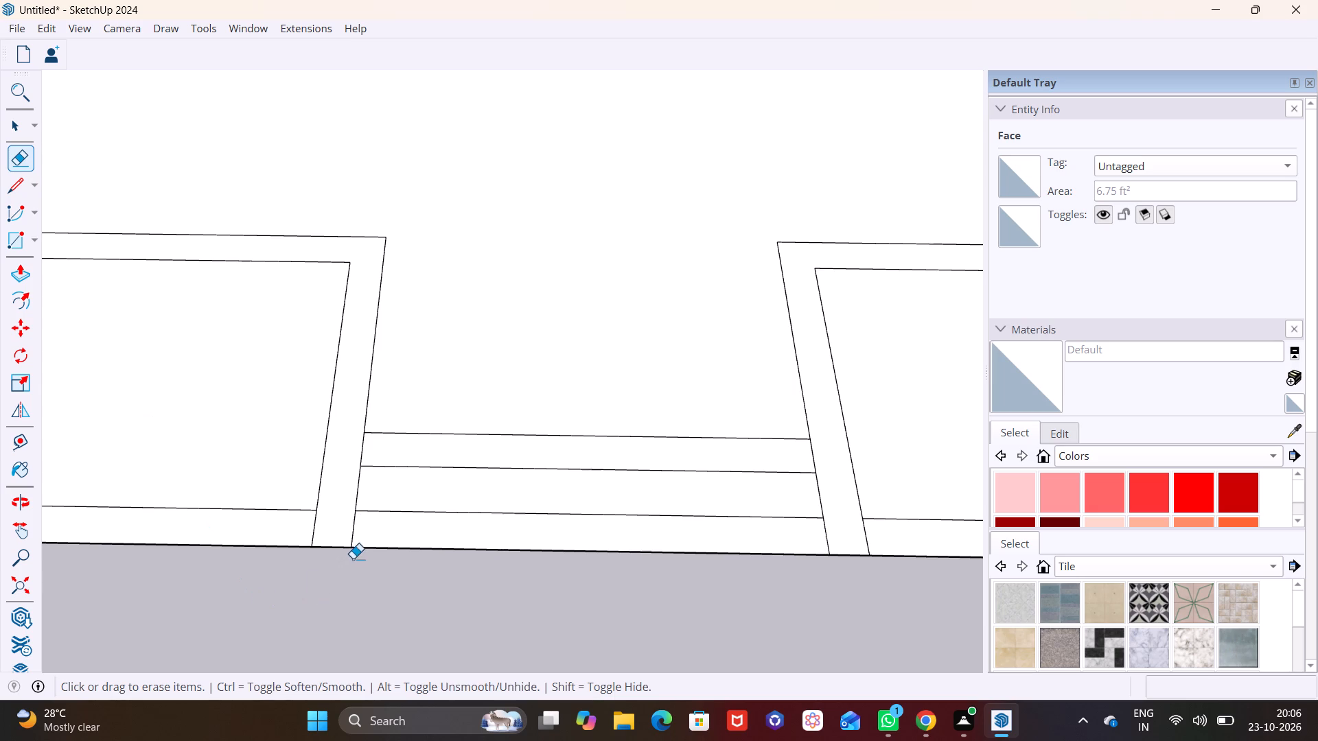
Erase the front wall line across the passage and the short edges separating the passage's cross wall from both side walls.
click(13, 190)
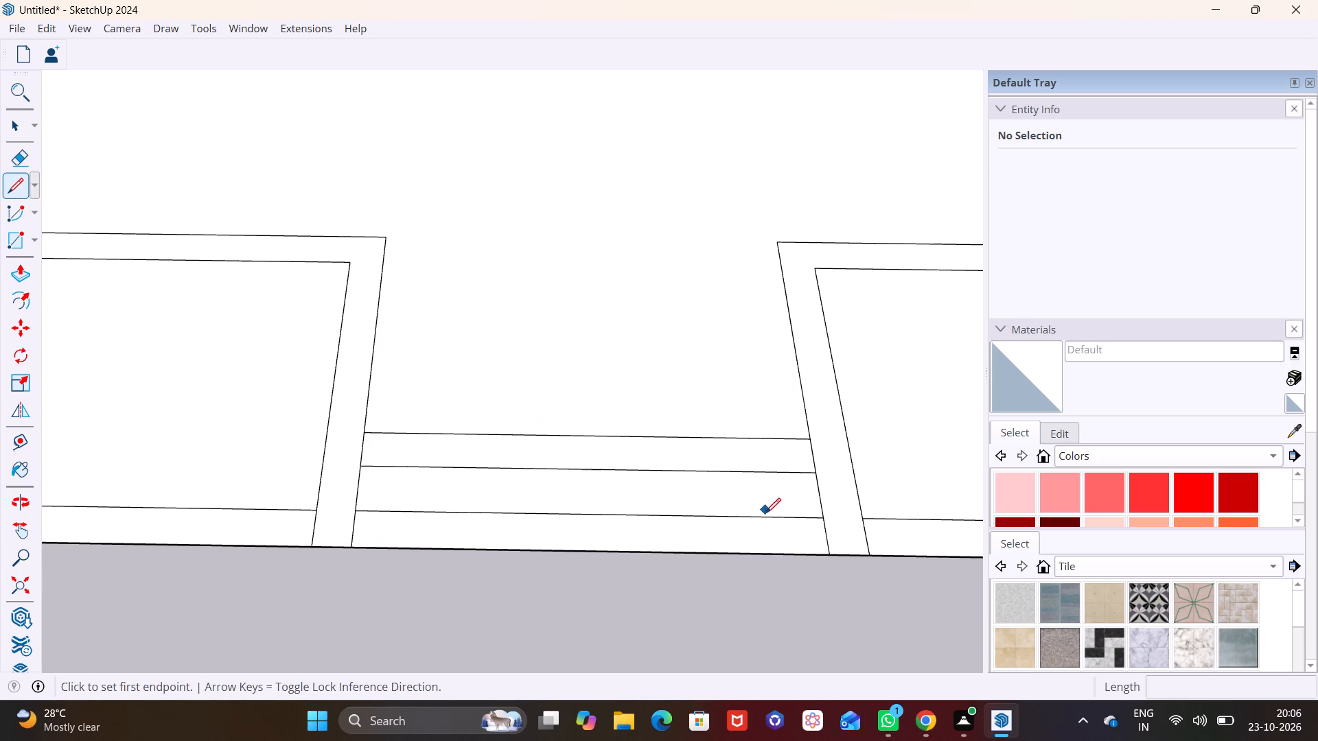
key(space)
click(29, 165)
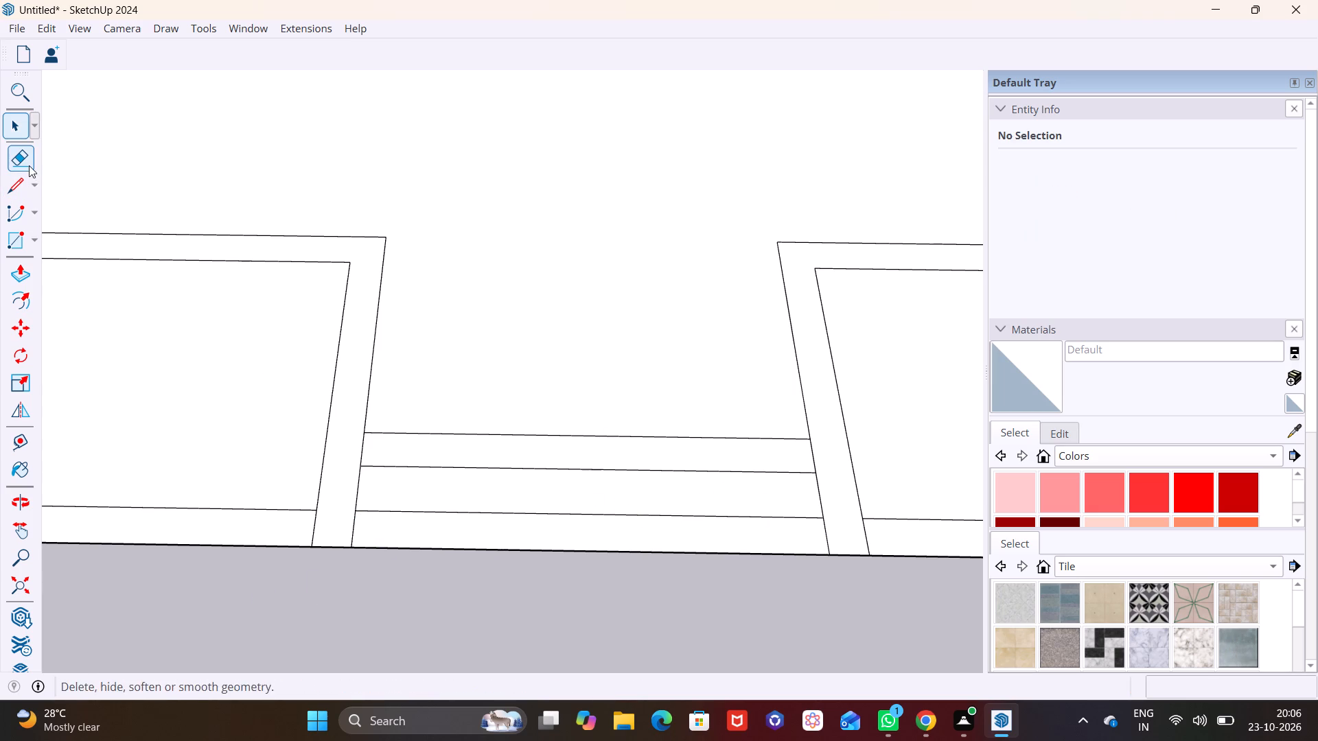
click(461, 512)
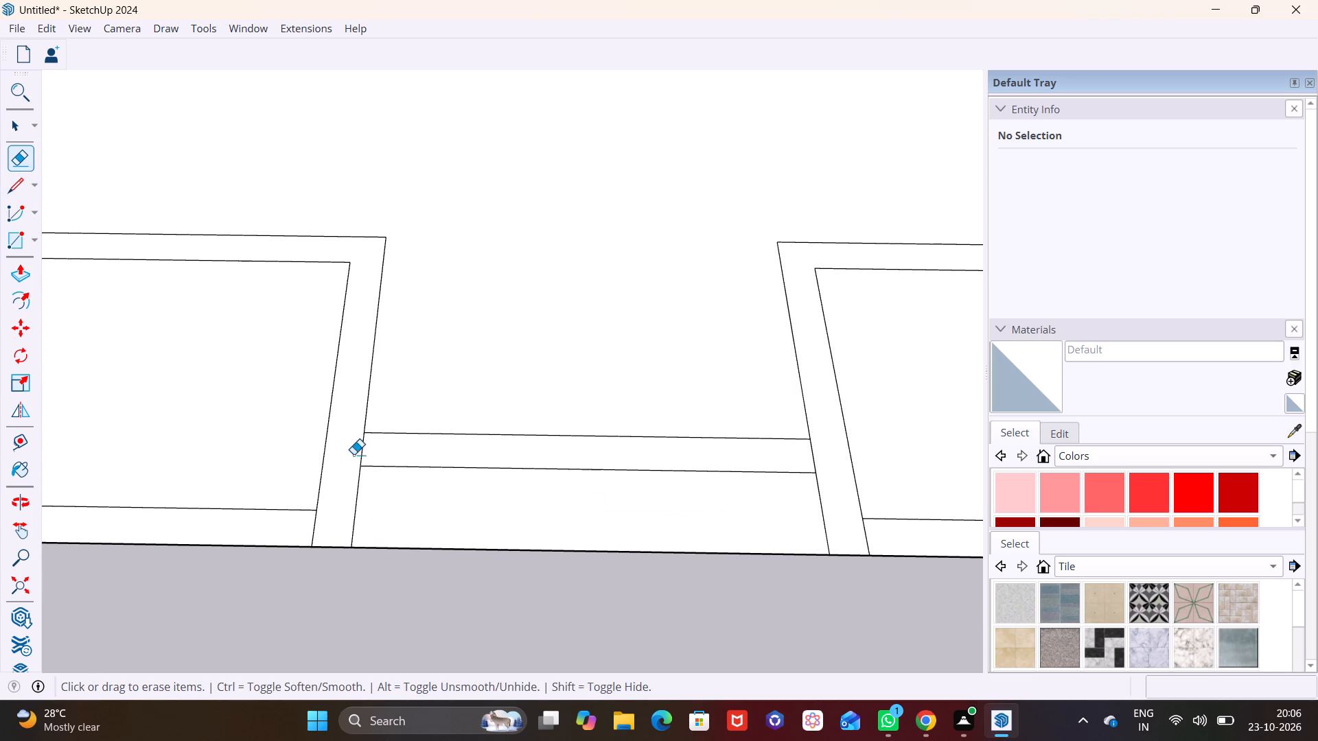
click(362, 450)
click(813, 458)
Extrude the merged wall outline face up 10' from the slab with Push/Pull.
scroll(623, 461, down, 6)
scroll(566, 475, down, 1)
middle_drag(564, 475, 529, 477)
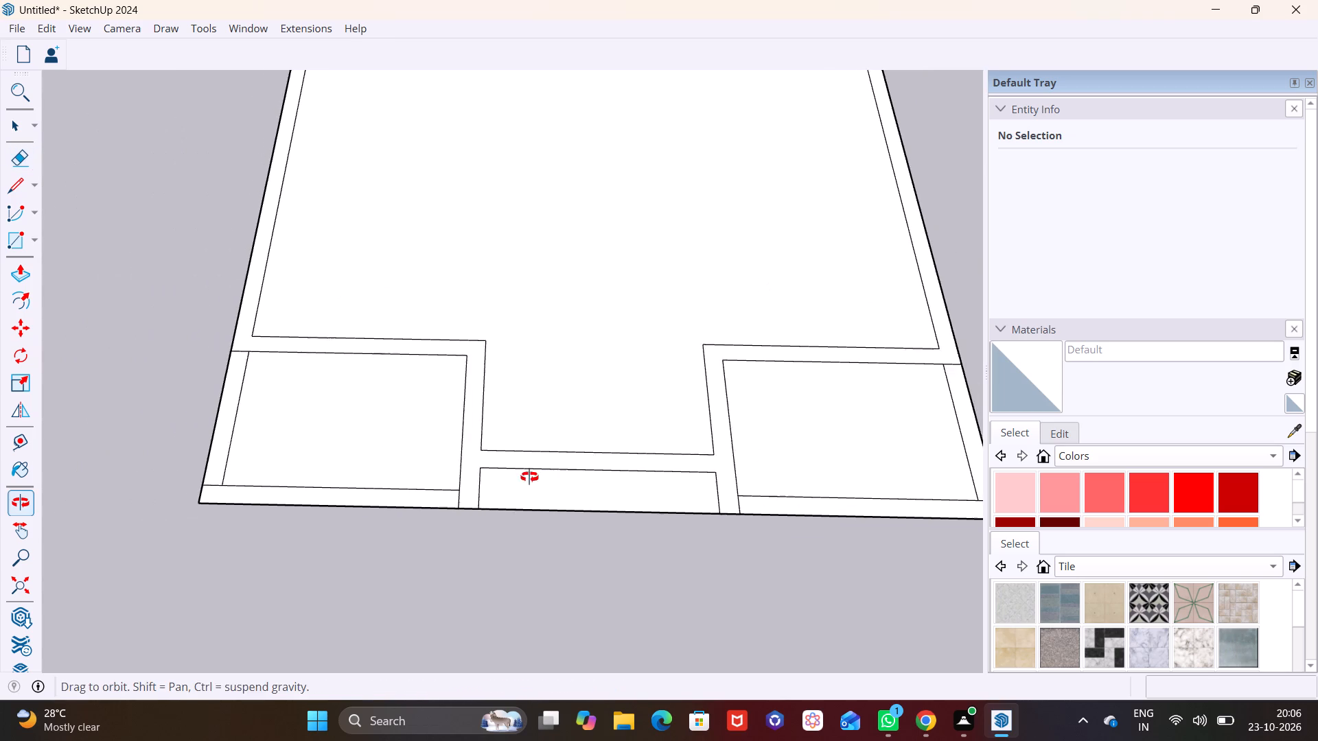
middle_drag(529, 477, 462, 486)
click(20, 125)
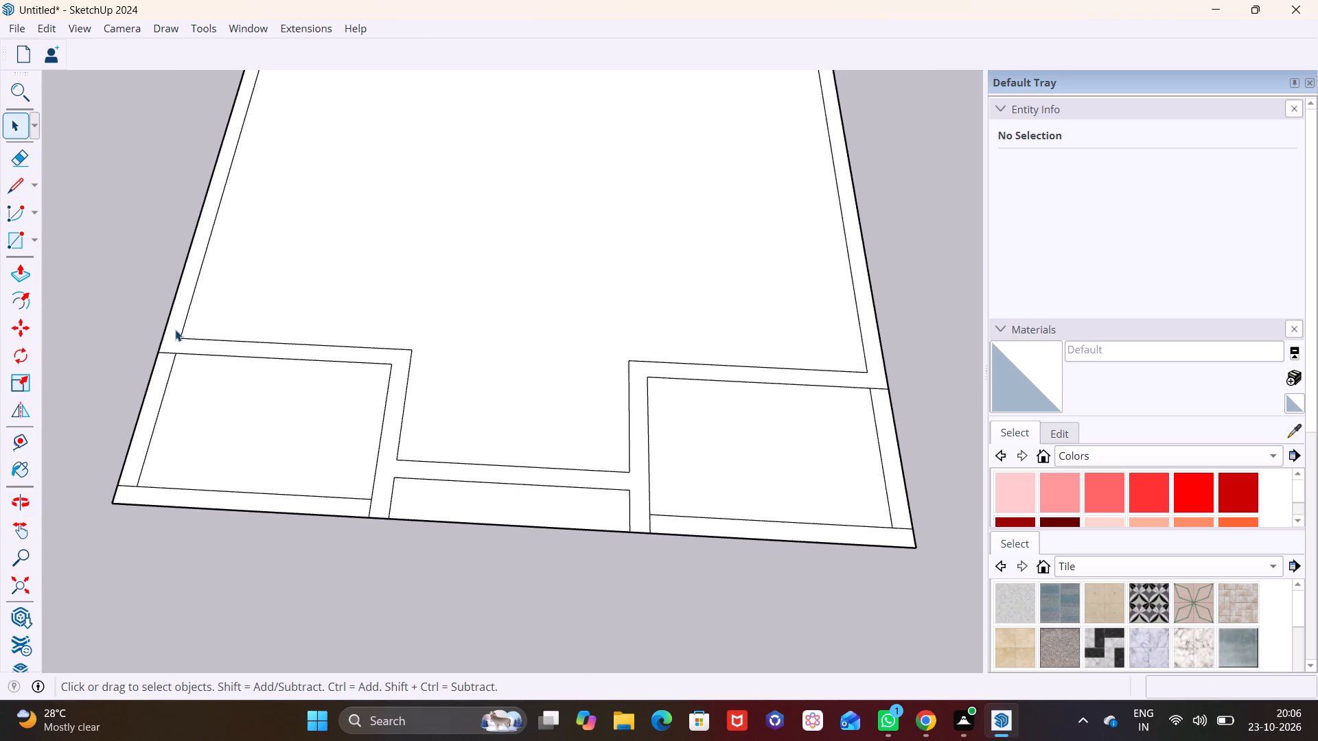
click(175, 329)
click(23, 275)
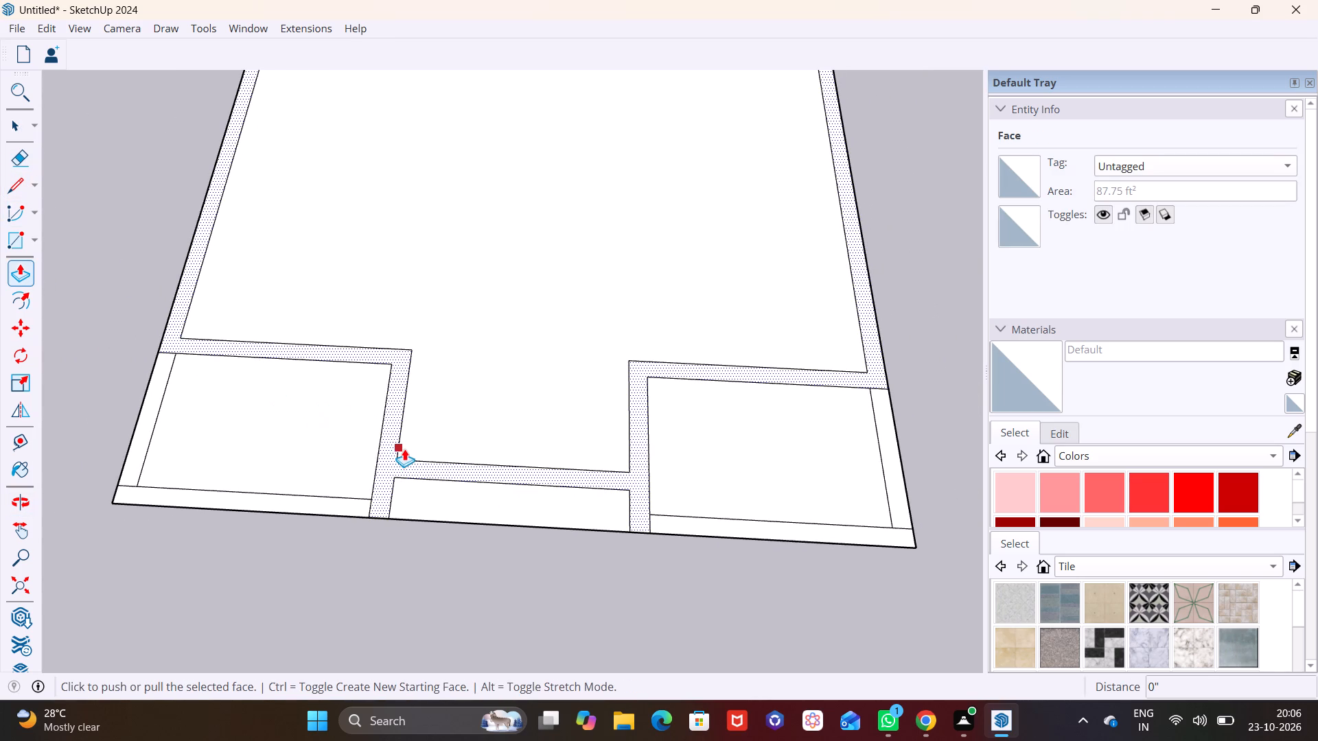
click(395, 450)
scroll(380, 351, down, 2)
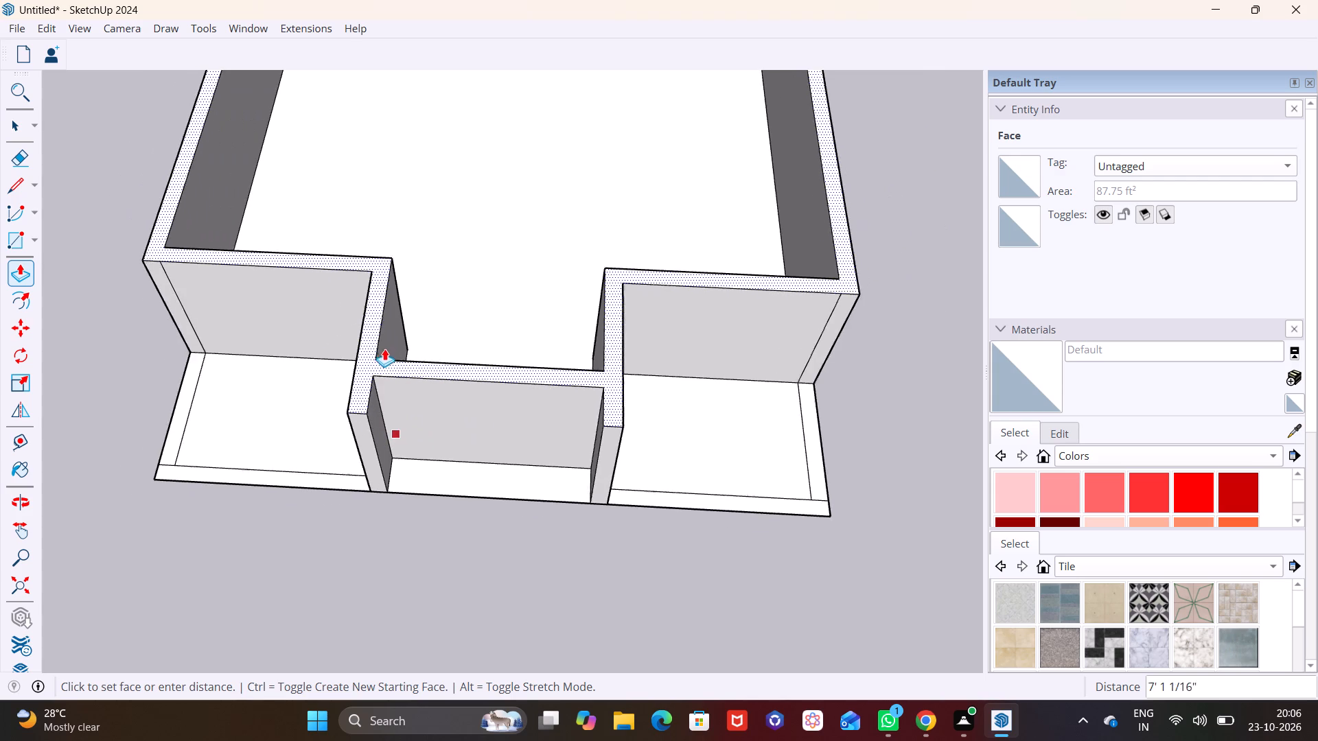
scroll(384, 349, down, 7)
text(10')
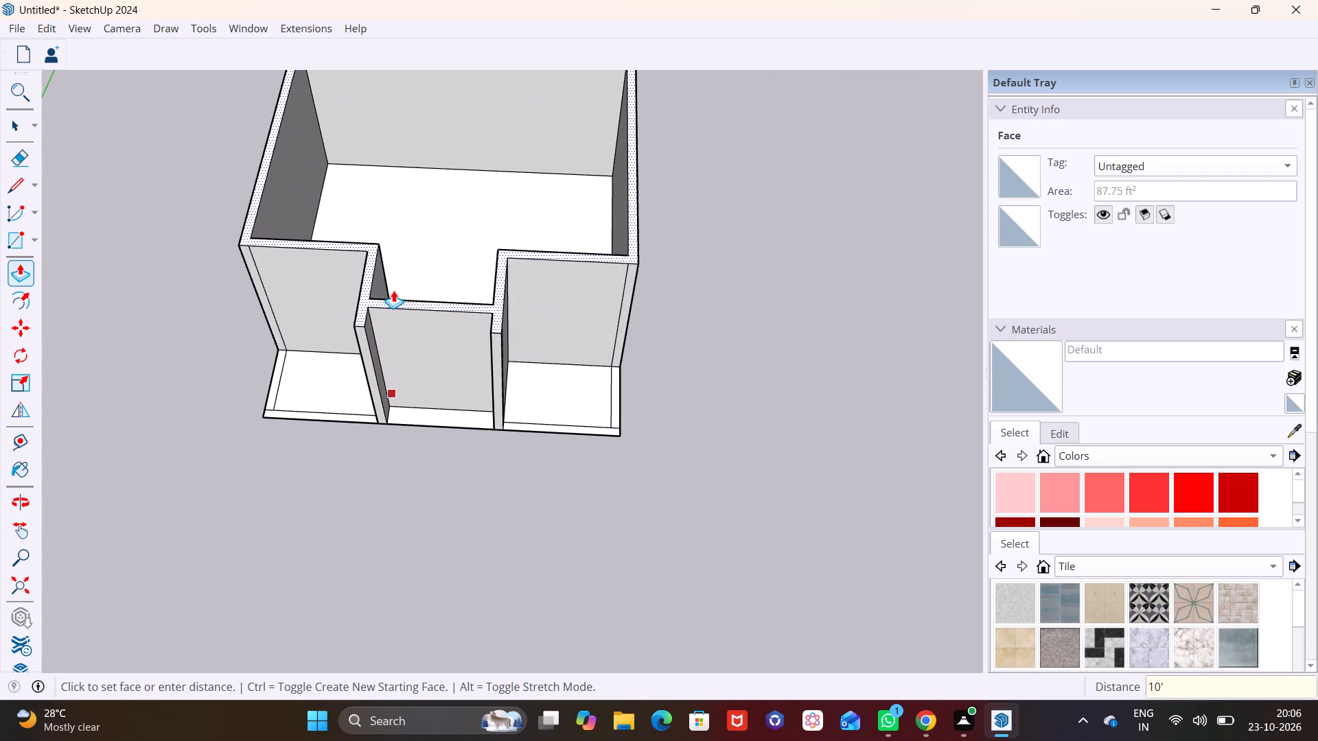
key(Return)
key(space)
click(690, 429)
Draw a vertical rotated rectangle 1' deep downward from the slab's full rear bottom edge.
middle_drag(451, 465, 494, 364)
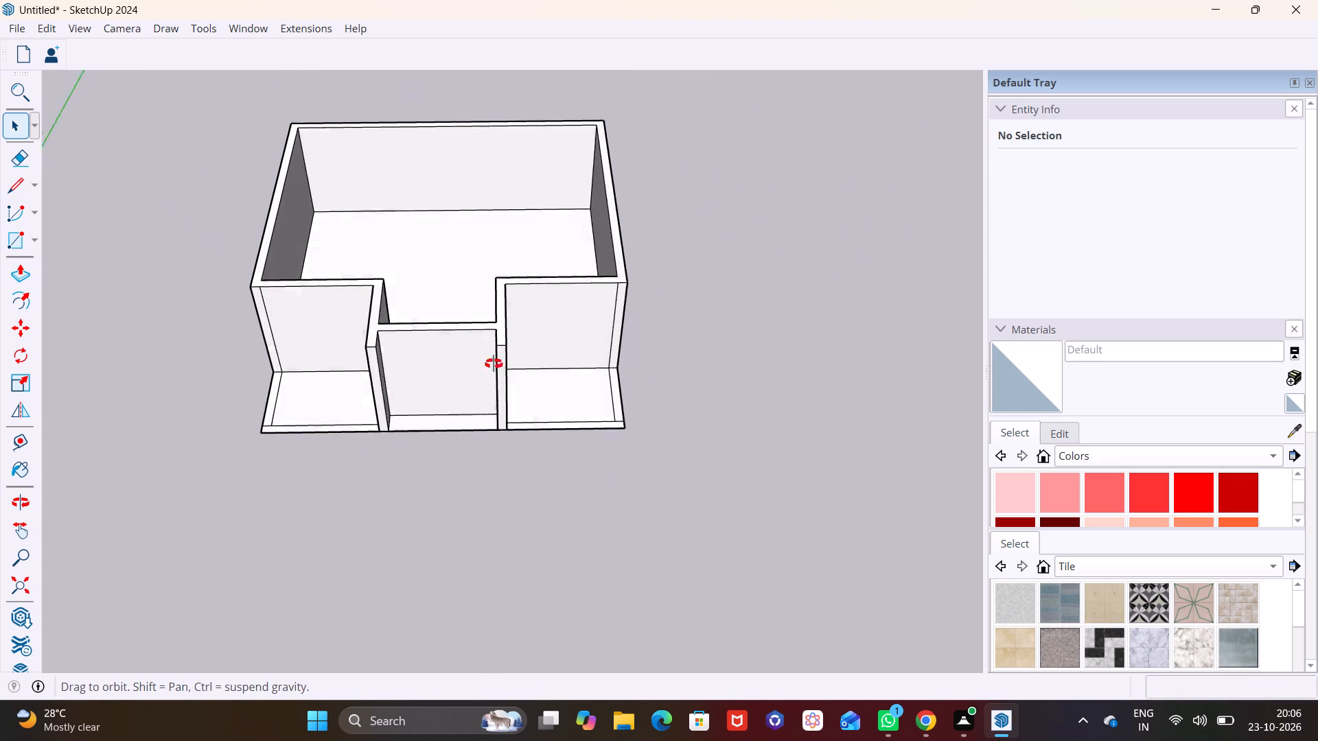
middle_drag(494, 364, 516, 279)
shift+middle_drag(515, 331, 441, 553)
middle_drag(411, 551, 289, 430)
scroll(341, 541, up, 5)
shift+middle_drag(316, 554, 397, 470)
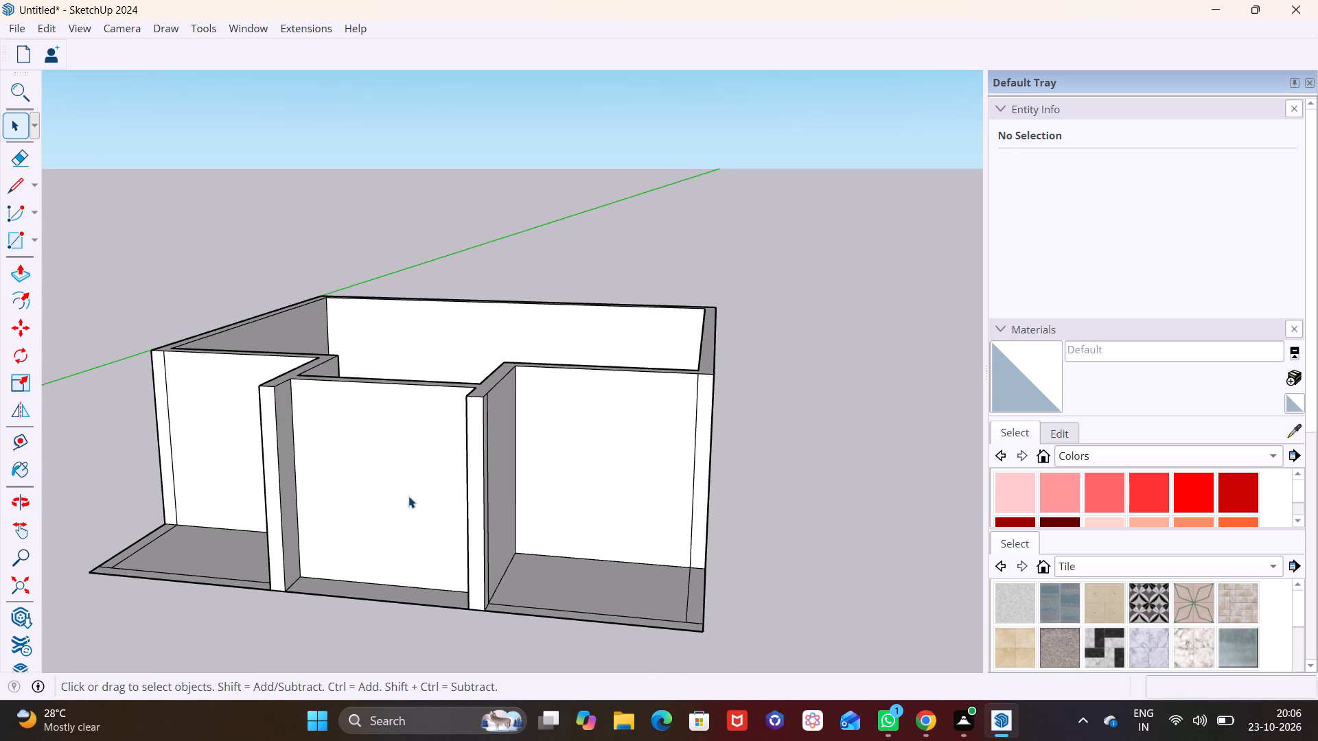
middle_drag(412, 493, 464, 340)
middle_drag(467, 572, 521, 316)
shift+middle_drag(516, 574, 594, 357)
scroll(595, 370, down, 3)
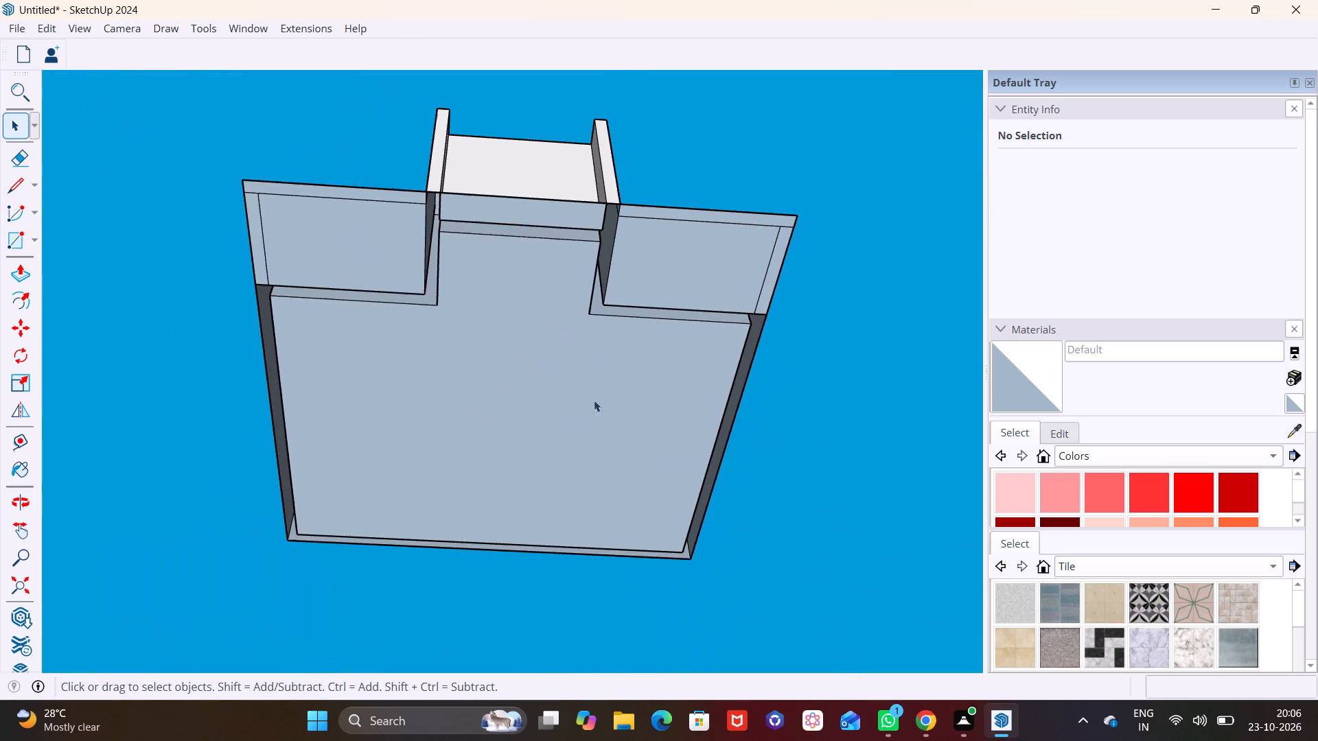
scroll(498, 439, up, 3)
click(30, 237)
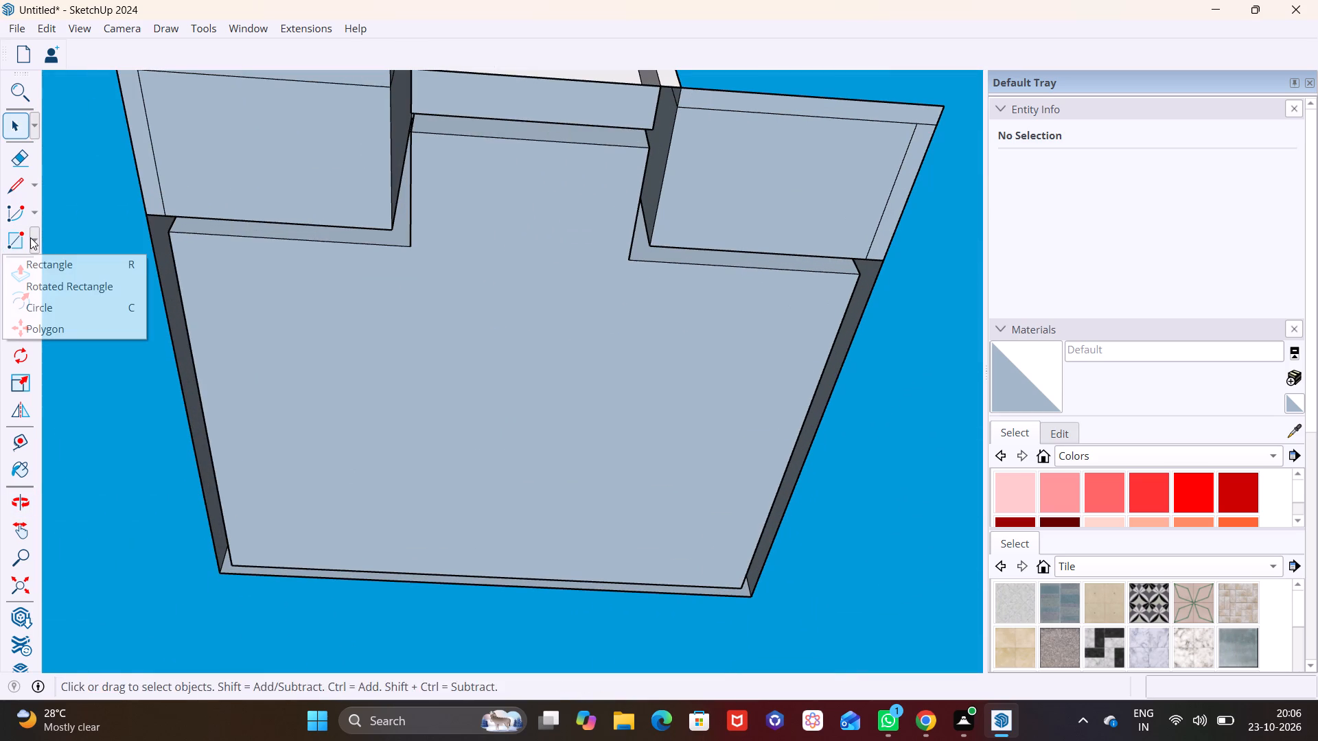
click(54, 290)
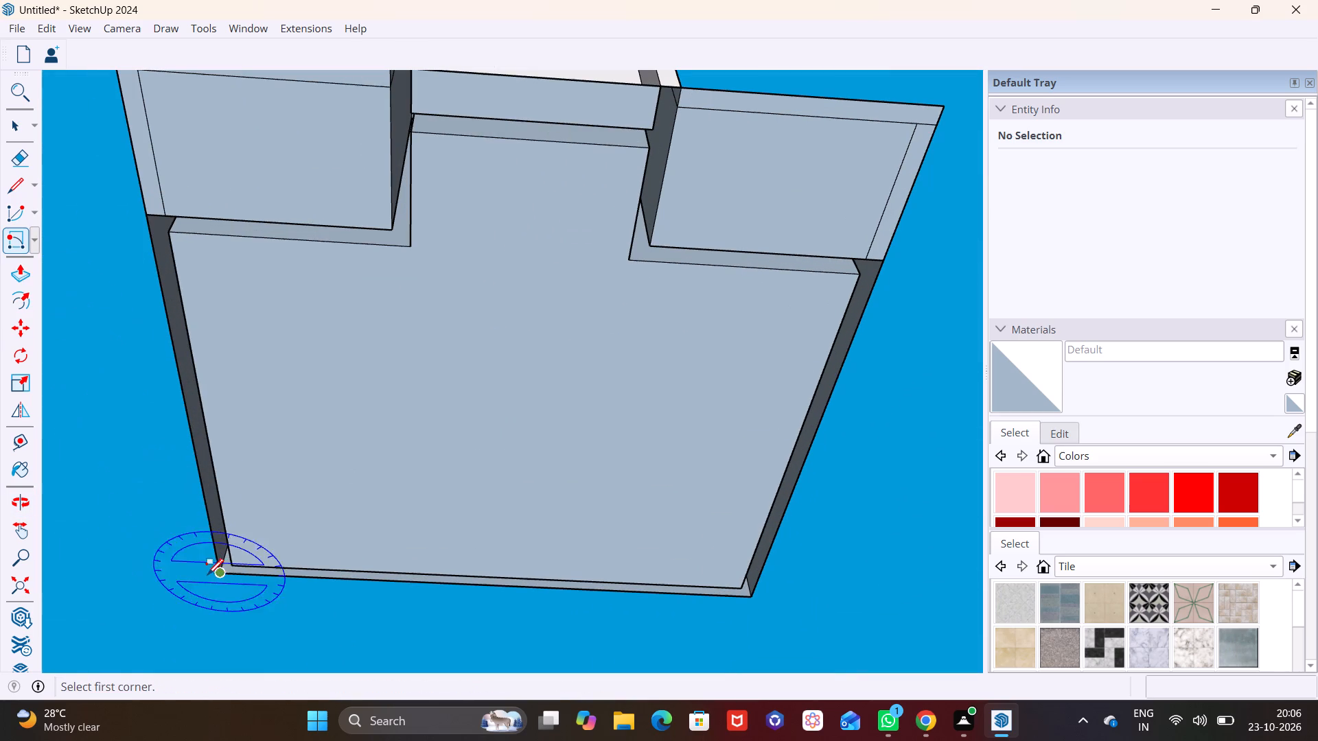
click(221, 576)
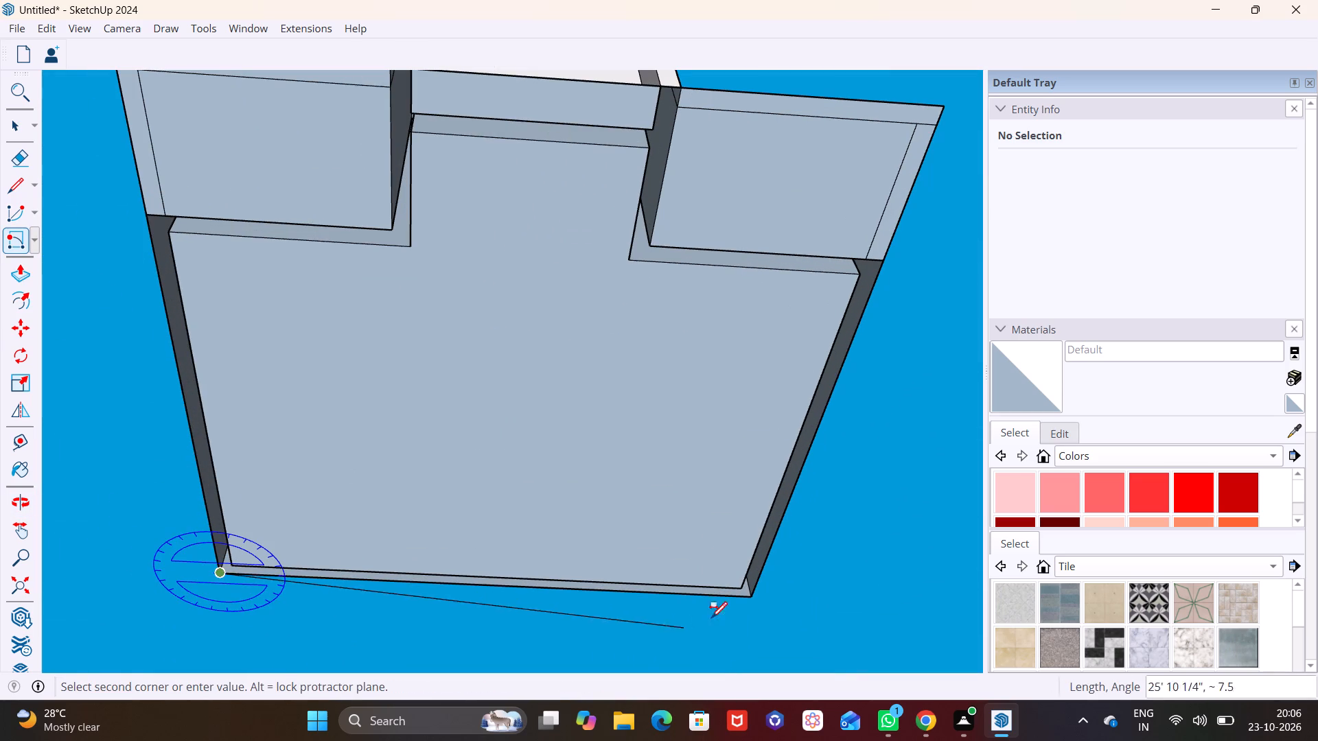
click(754, 599)
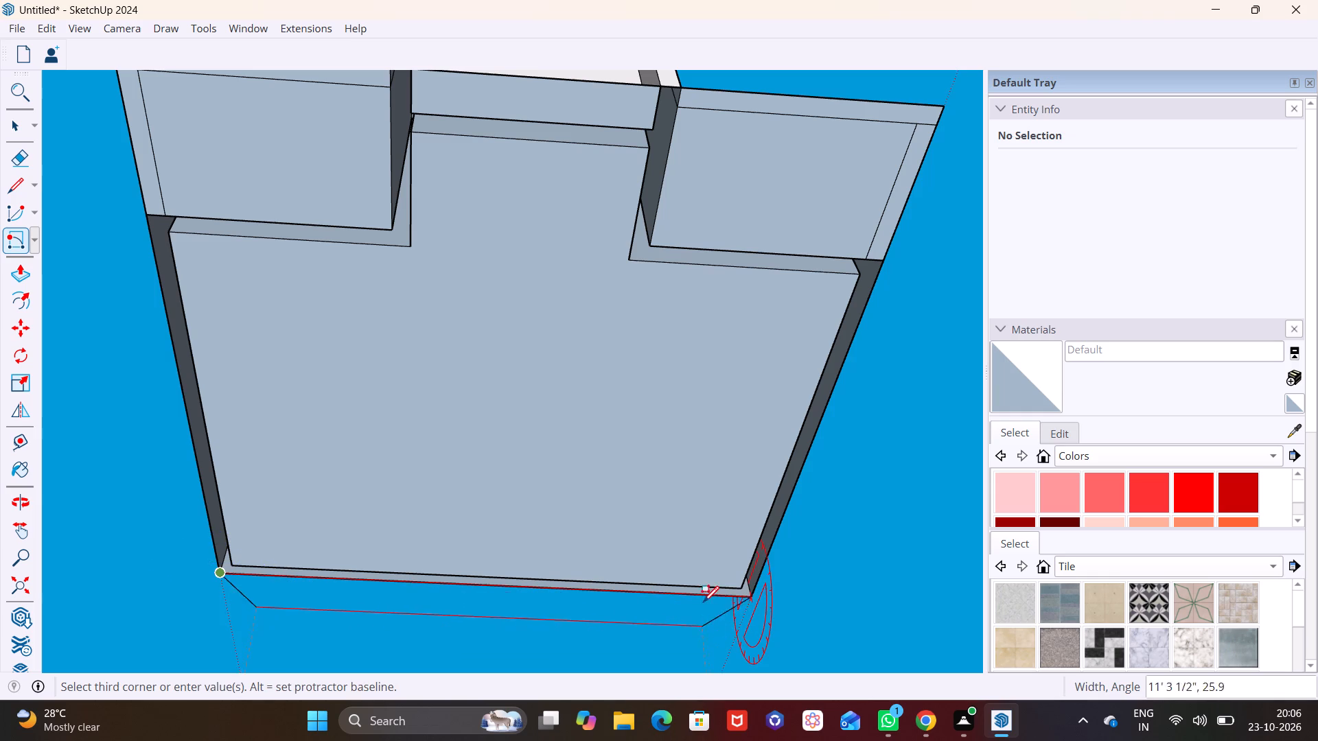
middle_drag(720, 627, 863, 664)
scroll(277, 402, down, 8)
middle_drag(264, 364, 231, 487)
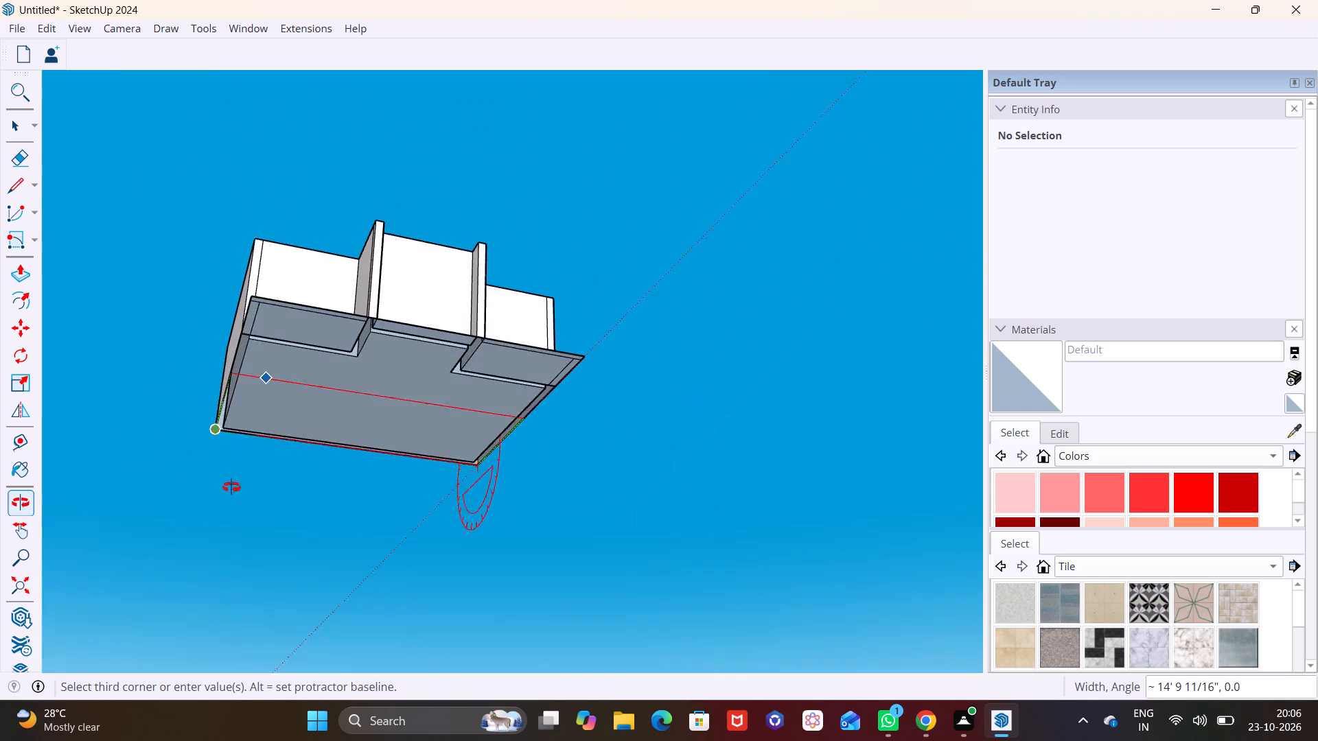
middle_drag(231, 487, 231, 508)
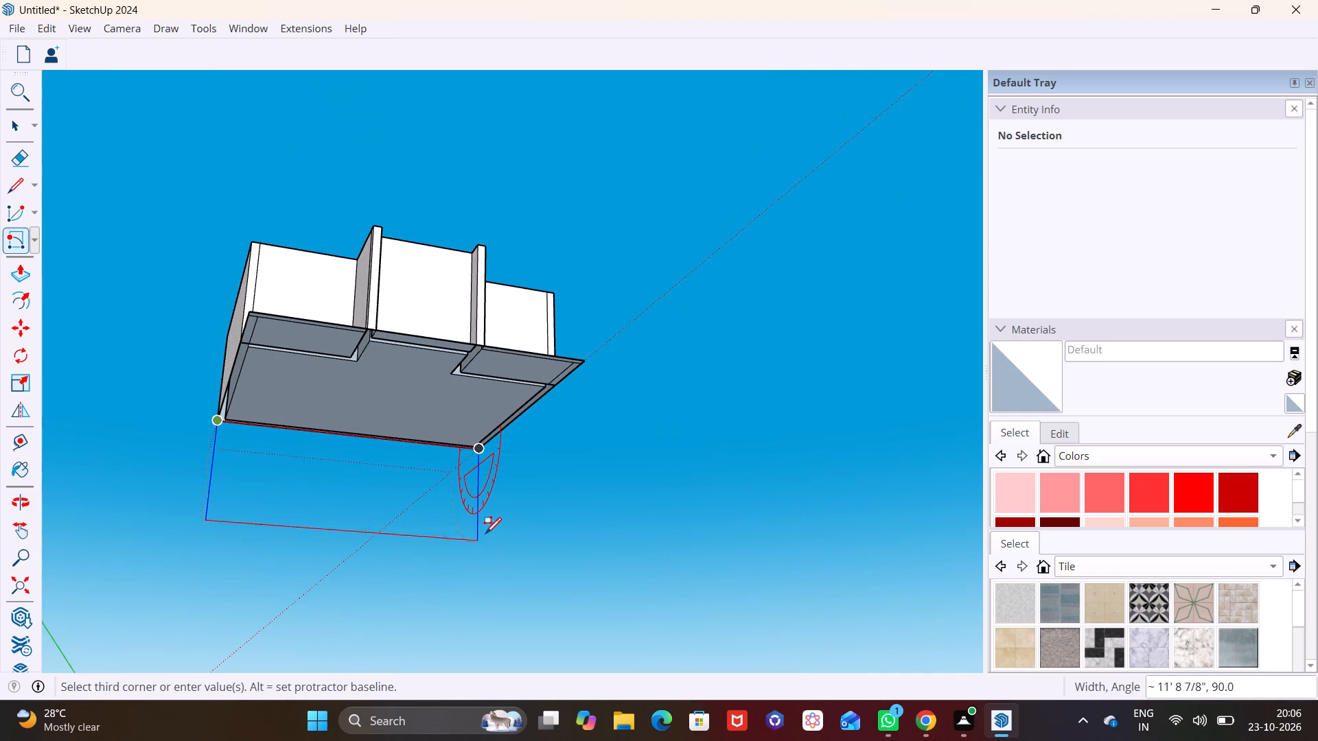
text(1')
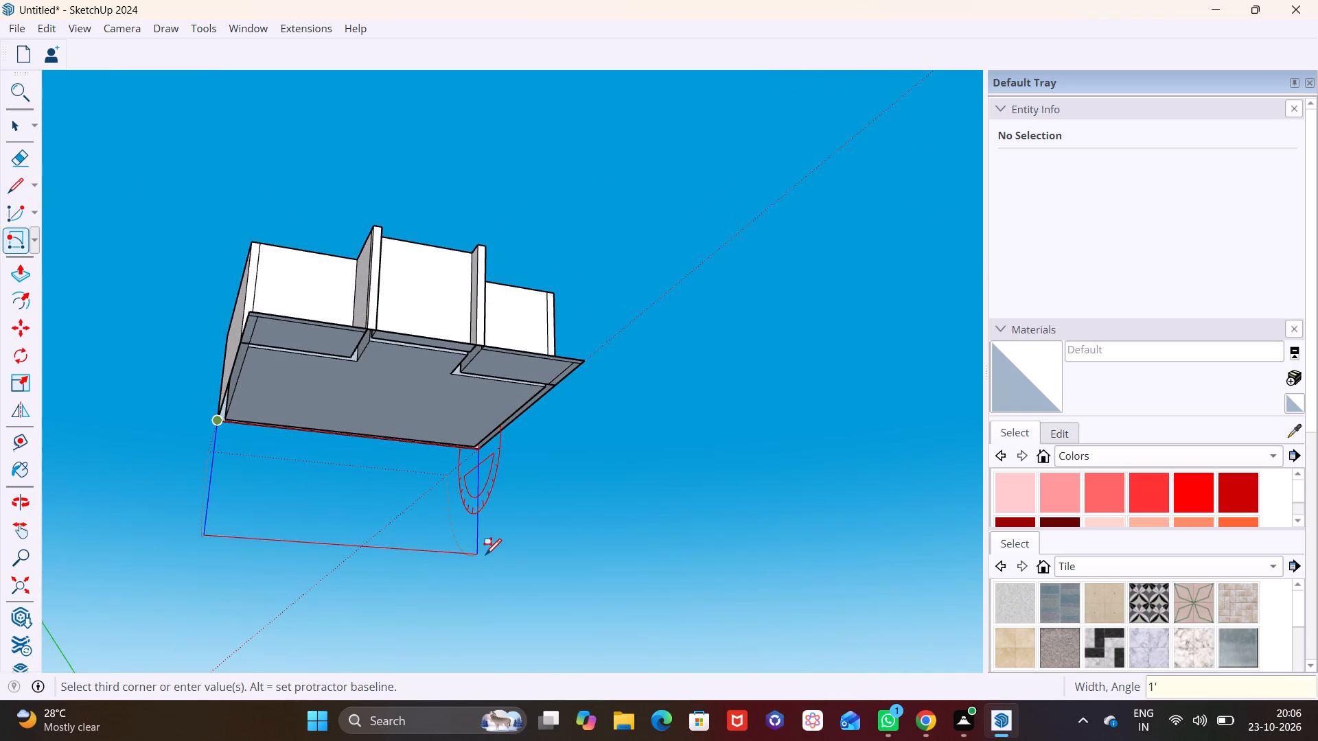
key(Return)
key(space)
Make a group of the 1' strip's face and edges below the slab's rear edge.
scroll(362, 427, up, 10)
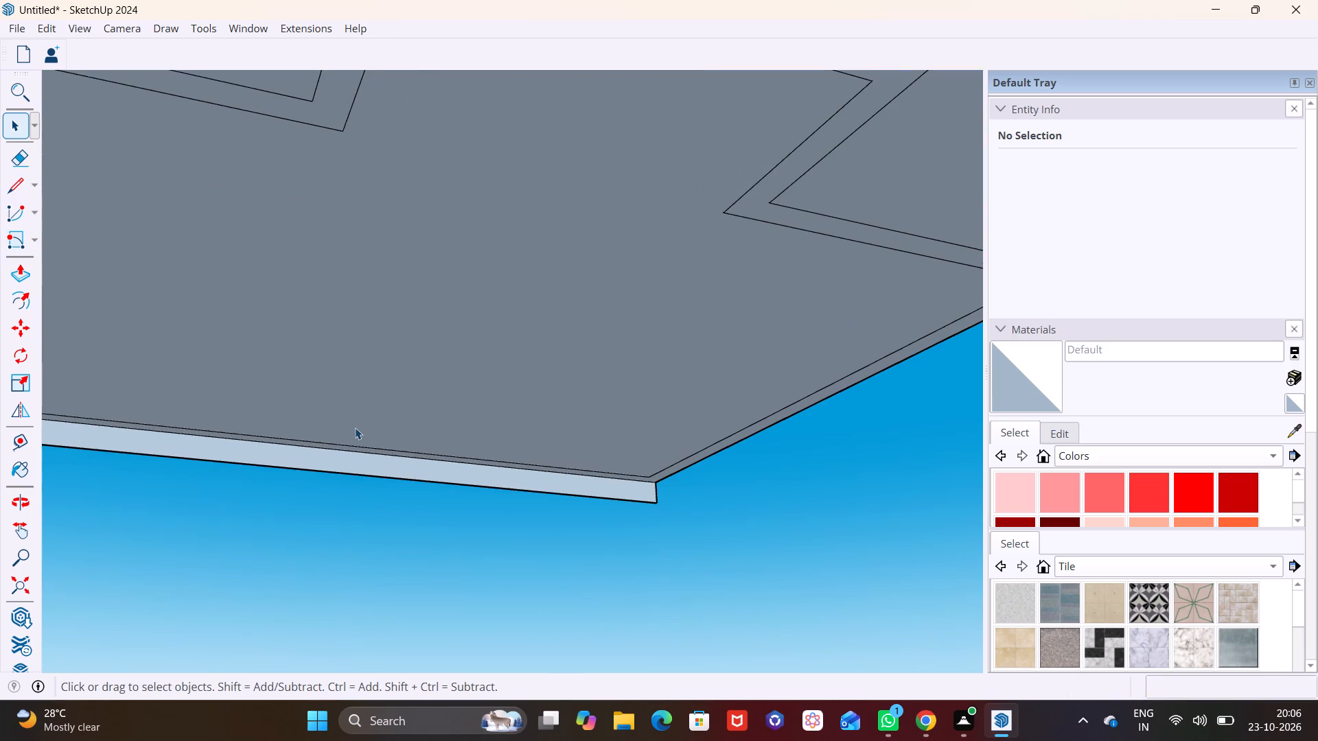
double_click(328, 464)
click(325, 461)
right_click(325, 461)
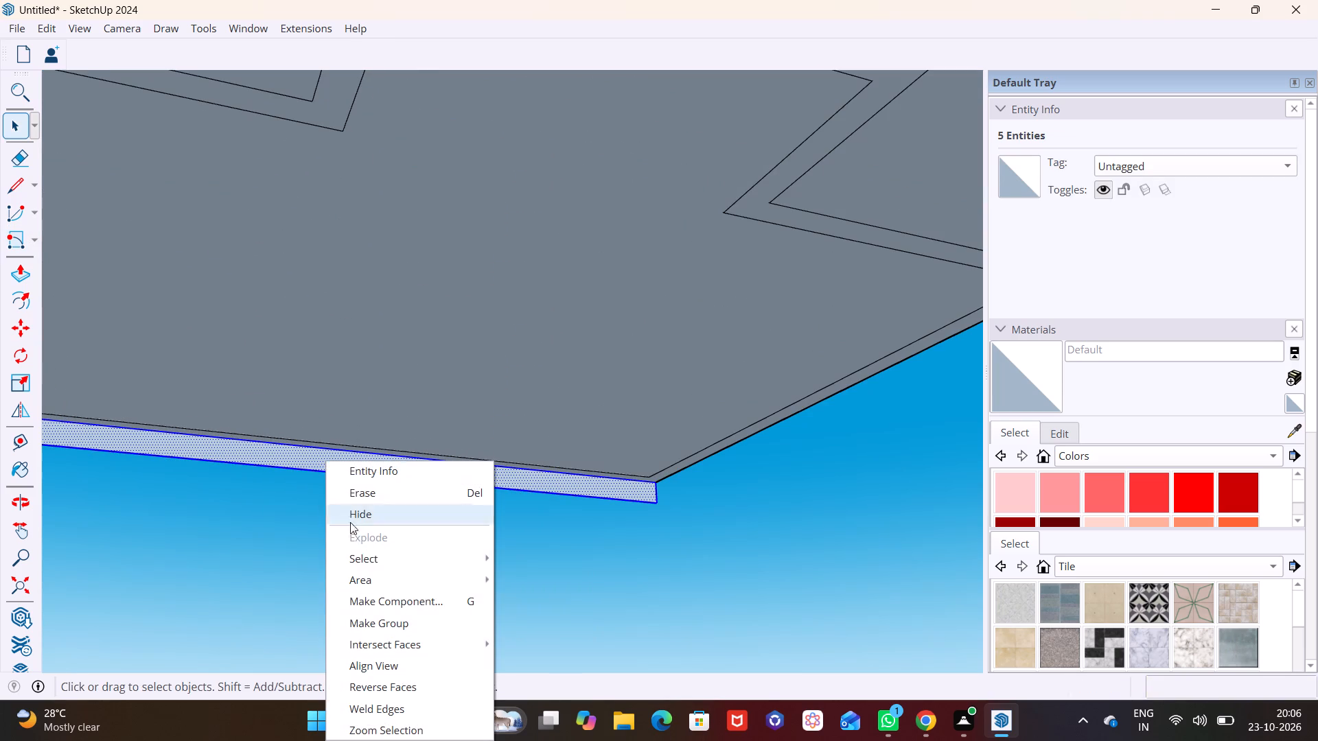
click(412, 631)
Inside the strip's group, extrude its face 30' under the whole floor as far as the slab's front edge.
triple_click(362, 471)
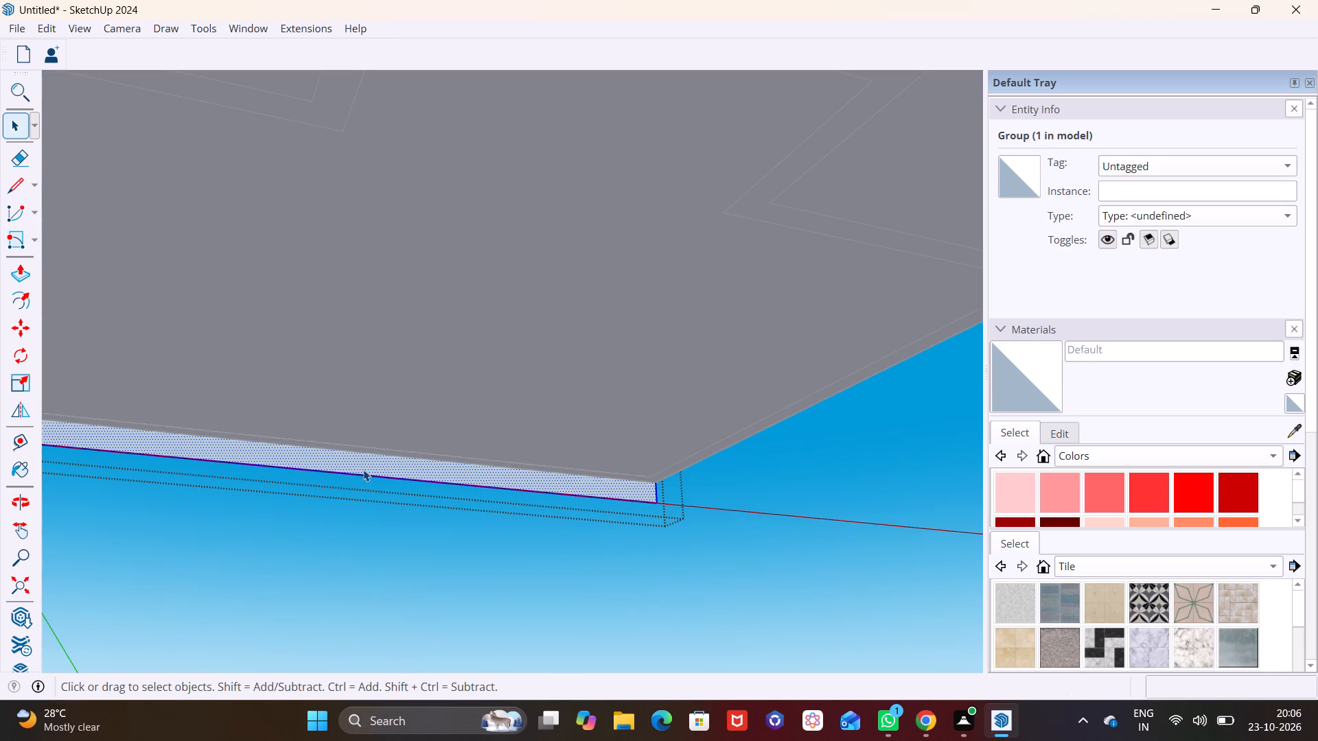
click(18, 274)
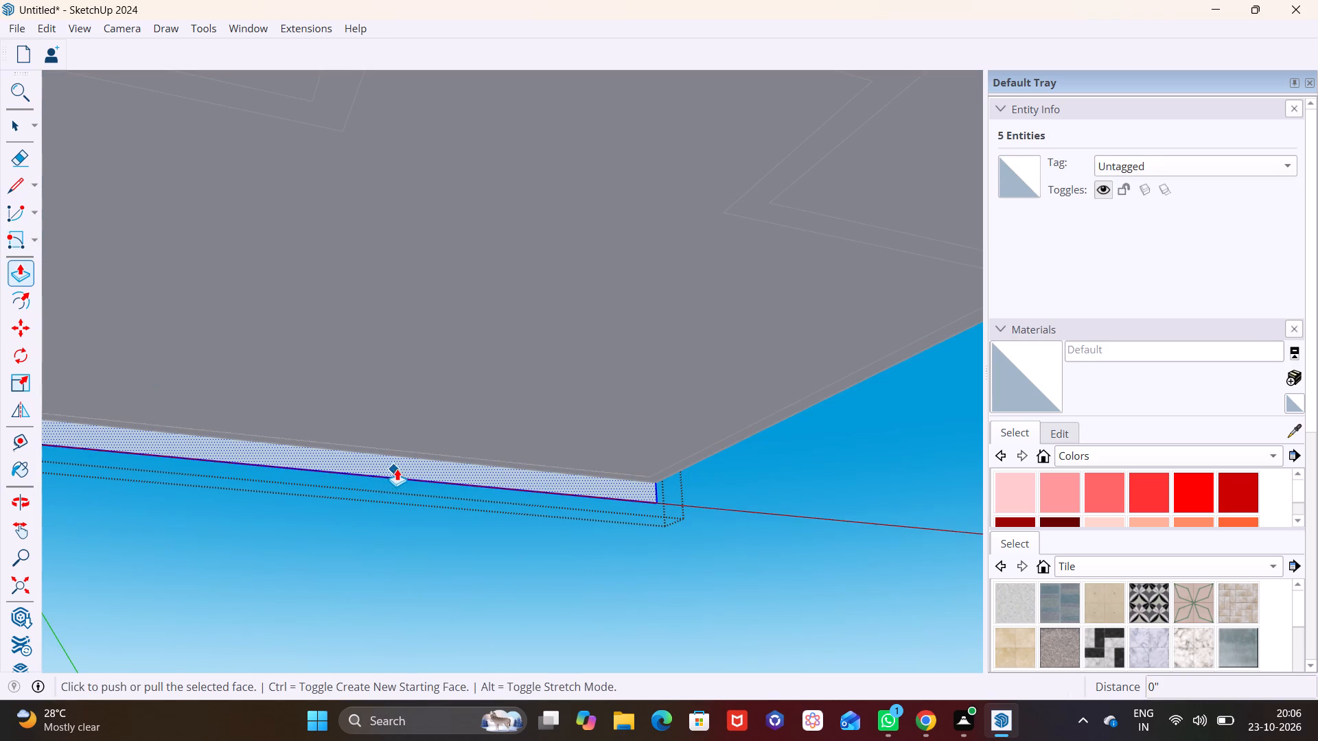
click(397, 469)
scroll(579, 435, down, 8)
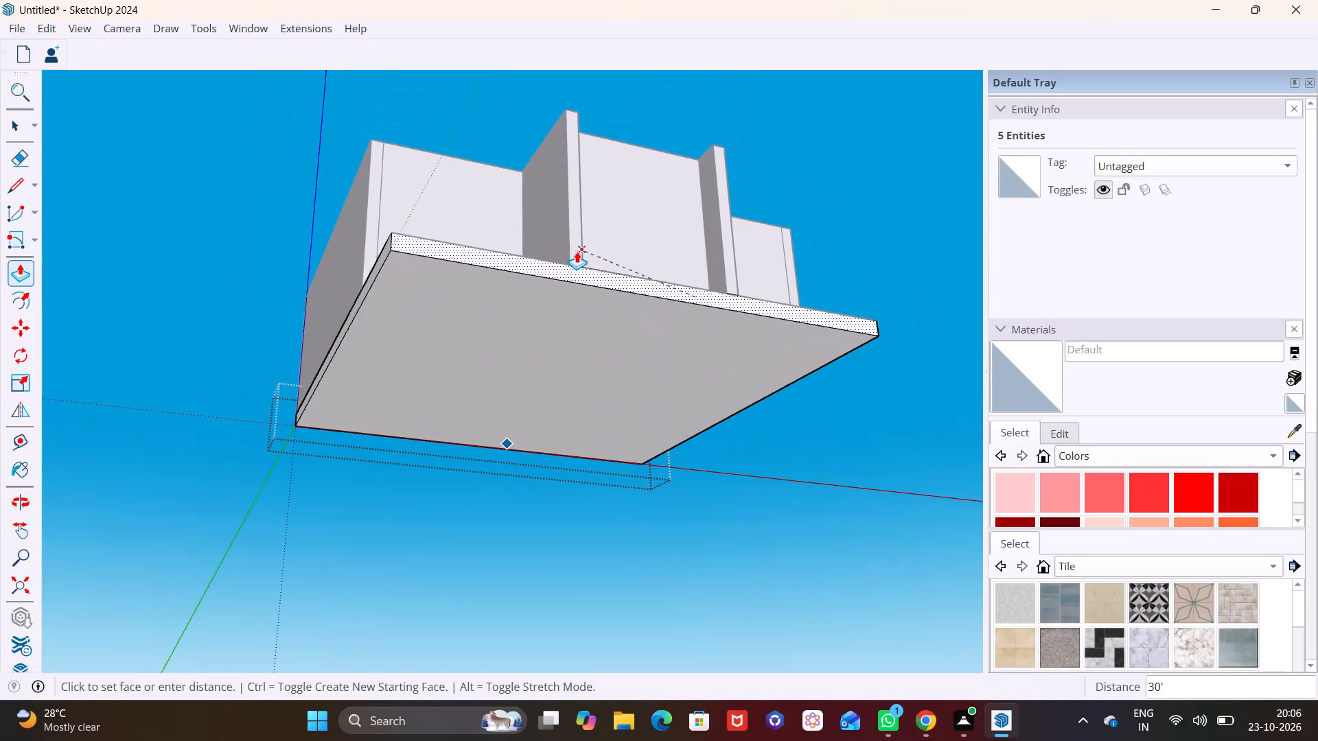
click(577, 251)
middle_drag(593, 247, 370, 540)
key(space)
click(489, 531)
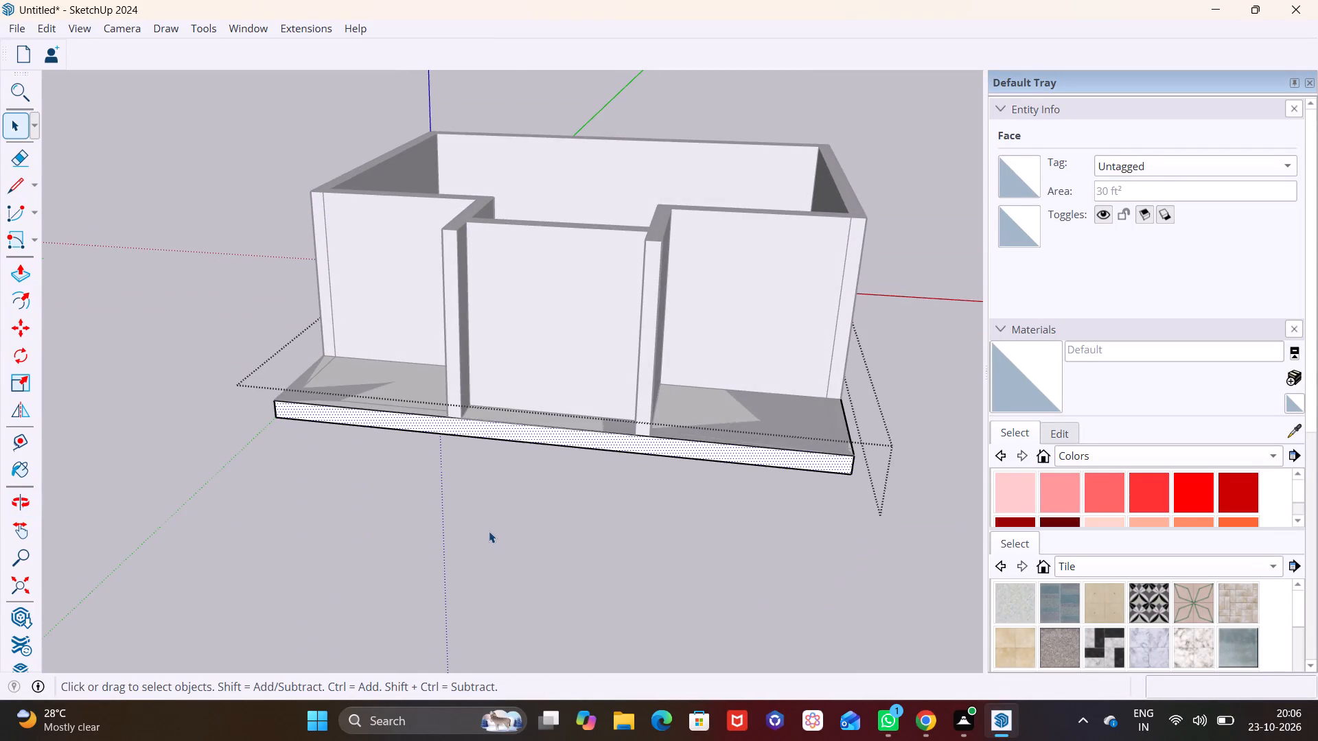
Draw a vertical rotated rectangle 1' high along the full outer top edge of the rear wall.
middle_drag(517, 493, 589, 613)
scroll(505, 427, up, 4)
shift+middle_drag(460, 432, 437, 540)
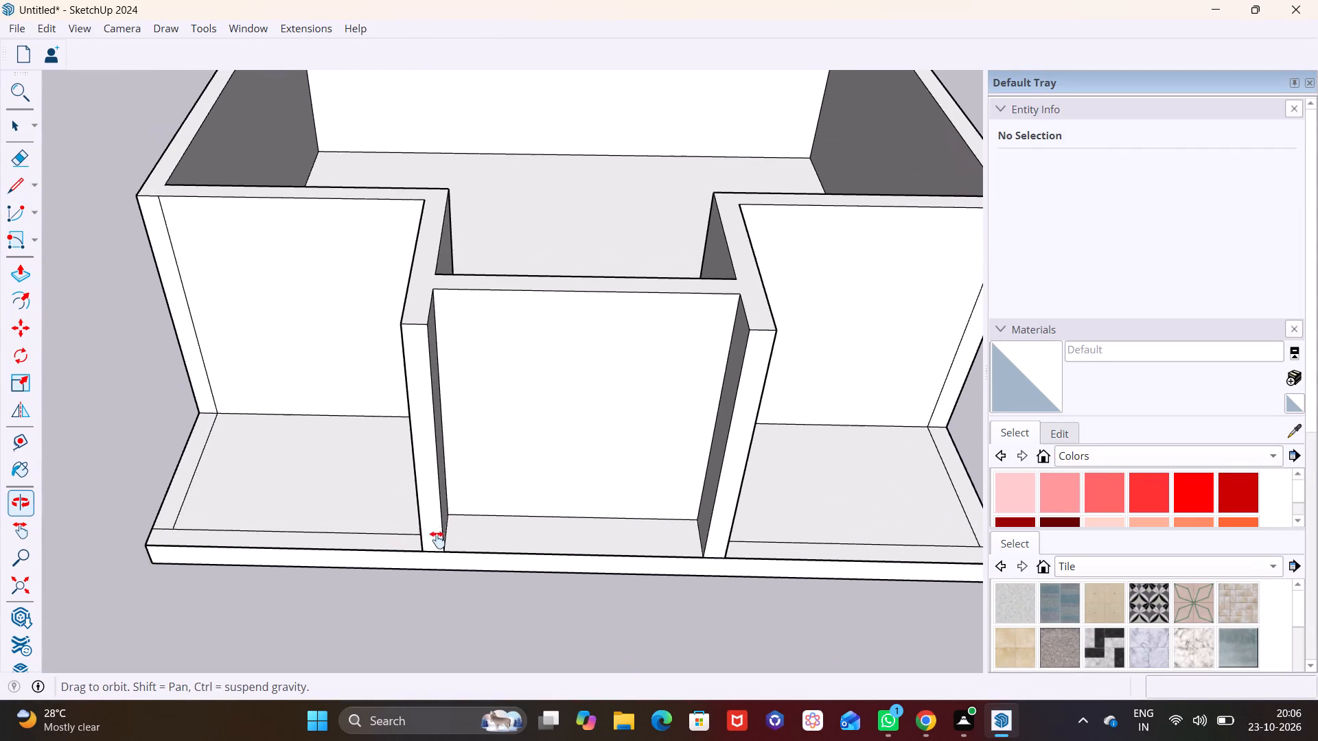
shift+middle_drag(437, 540, 446, 548)
scroll(448, 509, down, 6)
middle_drag(480, 520, 461, 563)
scroll(443, 506, down, 2)
middle_drag(443, 497, 442, 526)
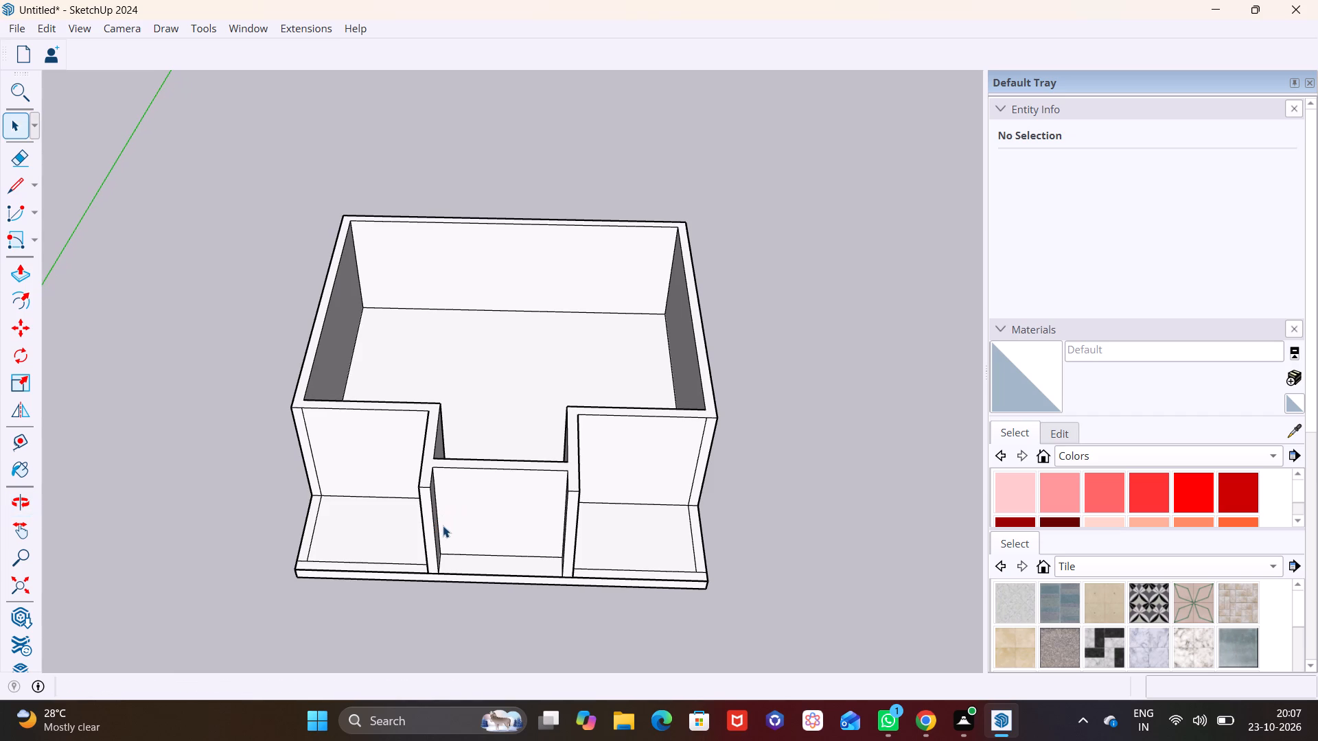
scroll(443, 519, down, 1)
middle_drag(443, 519, 444, 587)
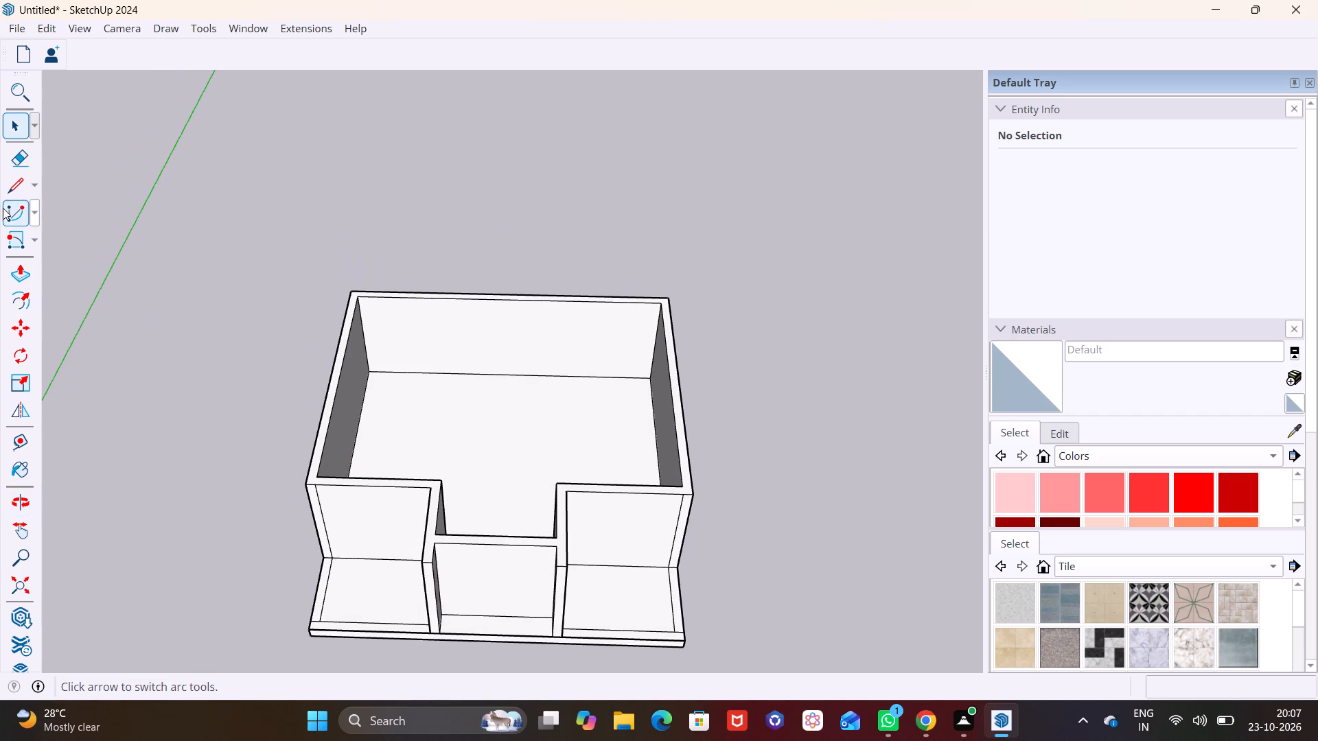
click(37, 239)
click(68, 290)
middle_drag(332, 375, 332, 434)
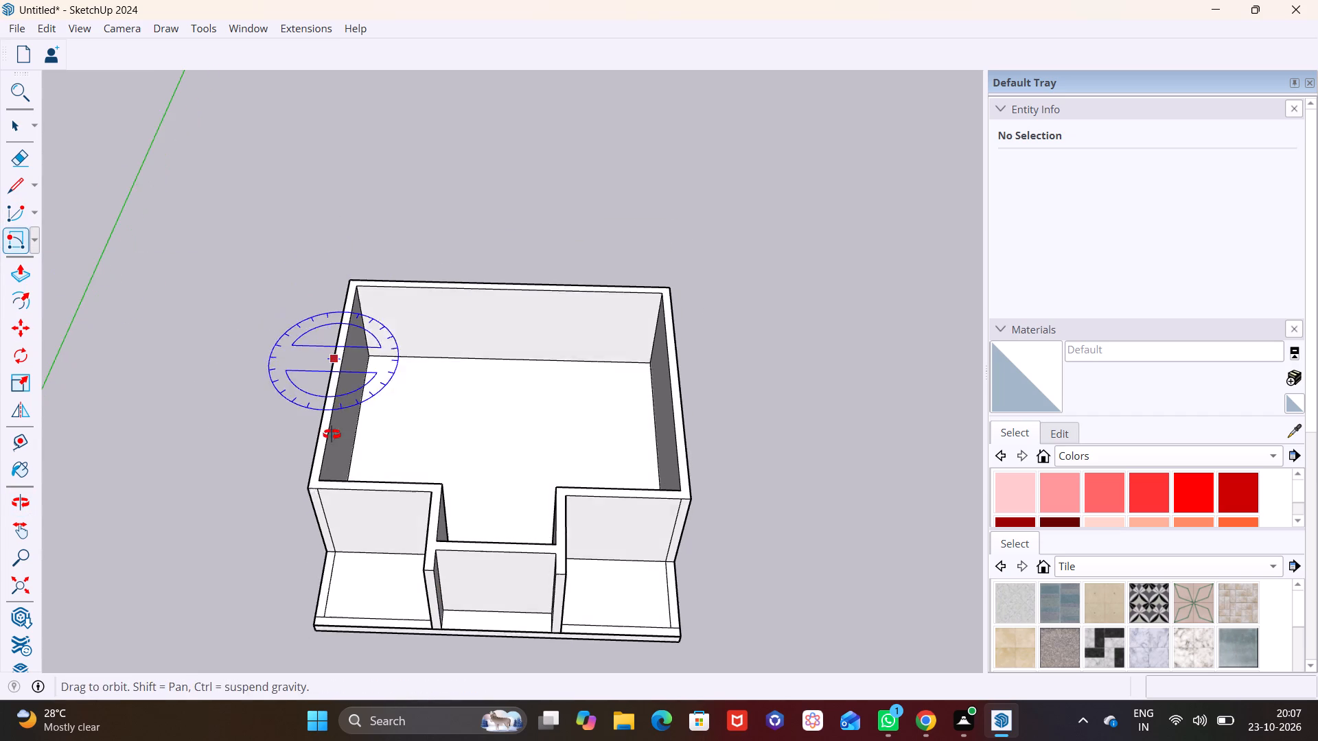
middle_drag(332, 434, 335, 418)
click(348, 279)
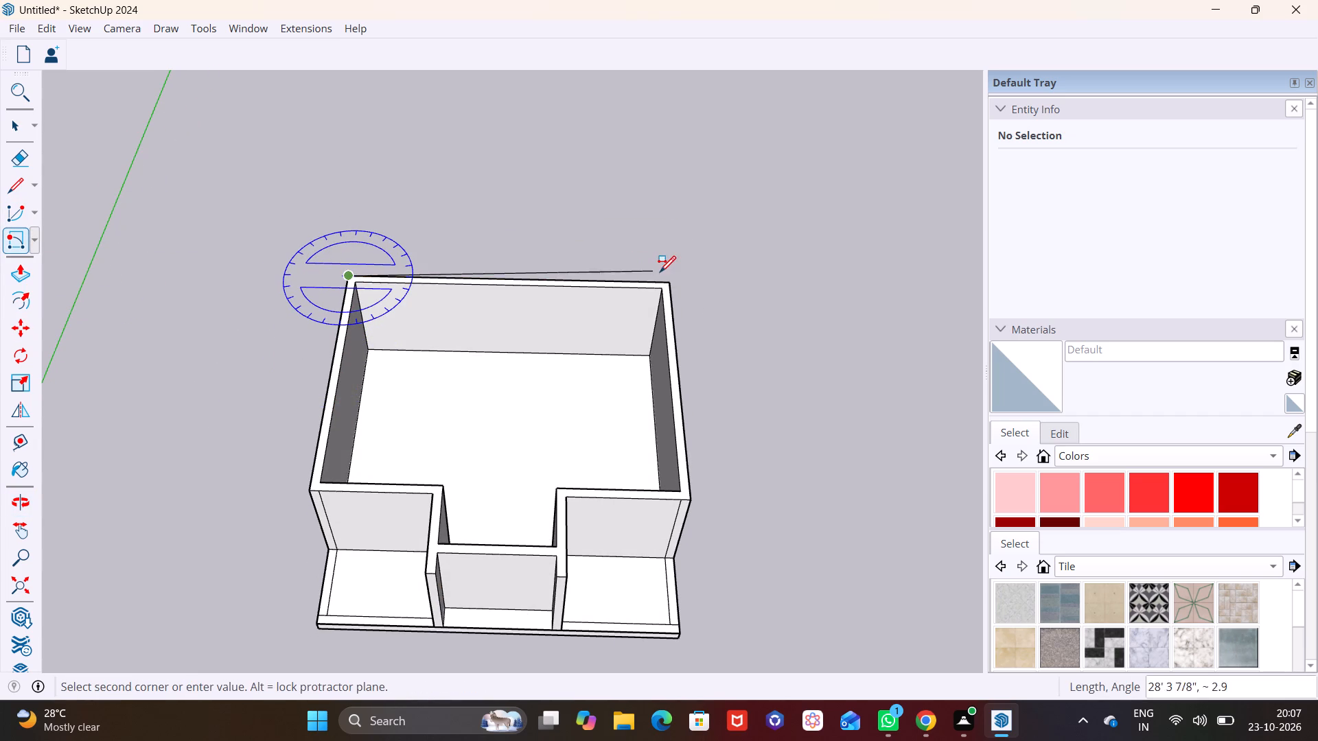
click(669, 283)
scroll(655, 232, down, 4)
middle_drag(635, 327, 689, 191)
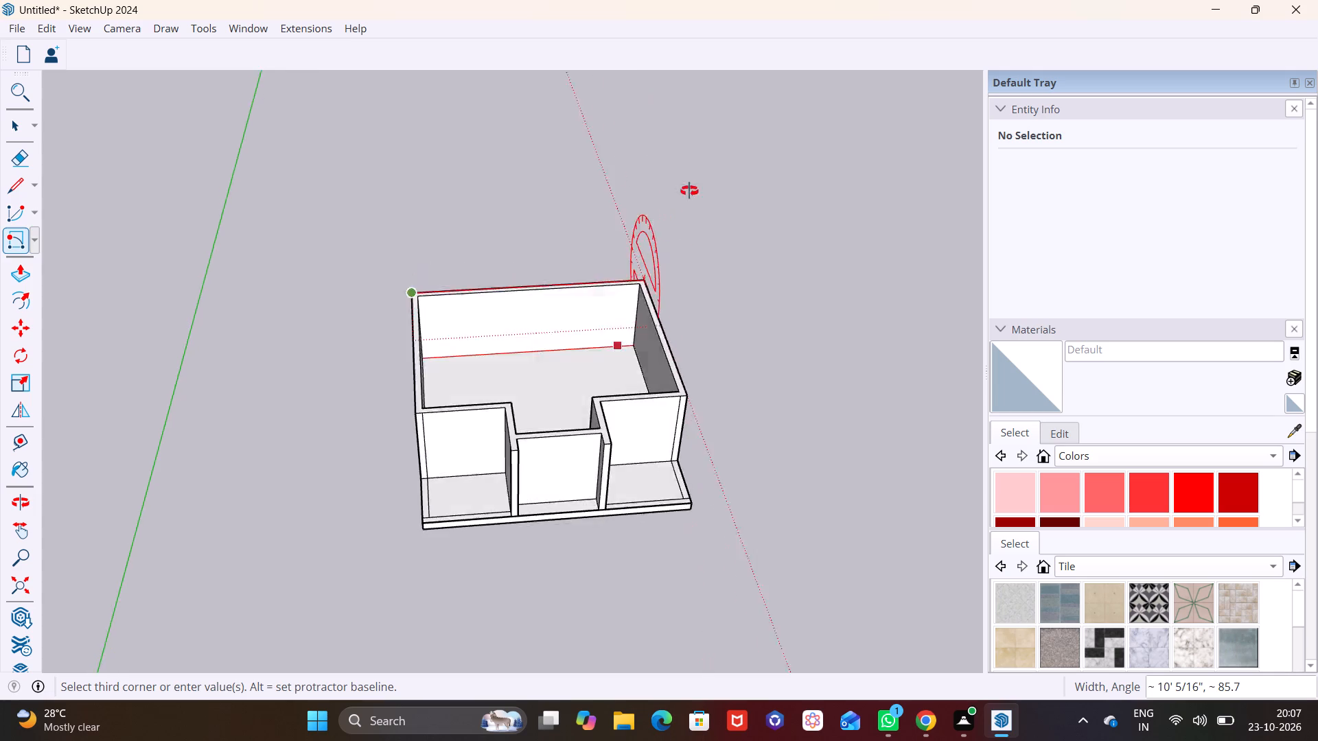
middle_drag(689, 191, 689, 151)
text(1')
key(Return)
key(space)
Make a group of the 1' strip's face and edges on top of the rear wall.
scroll(627, 303, up, 6)
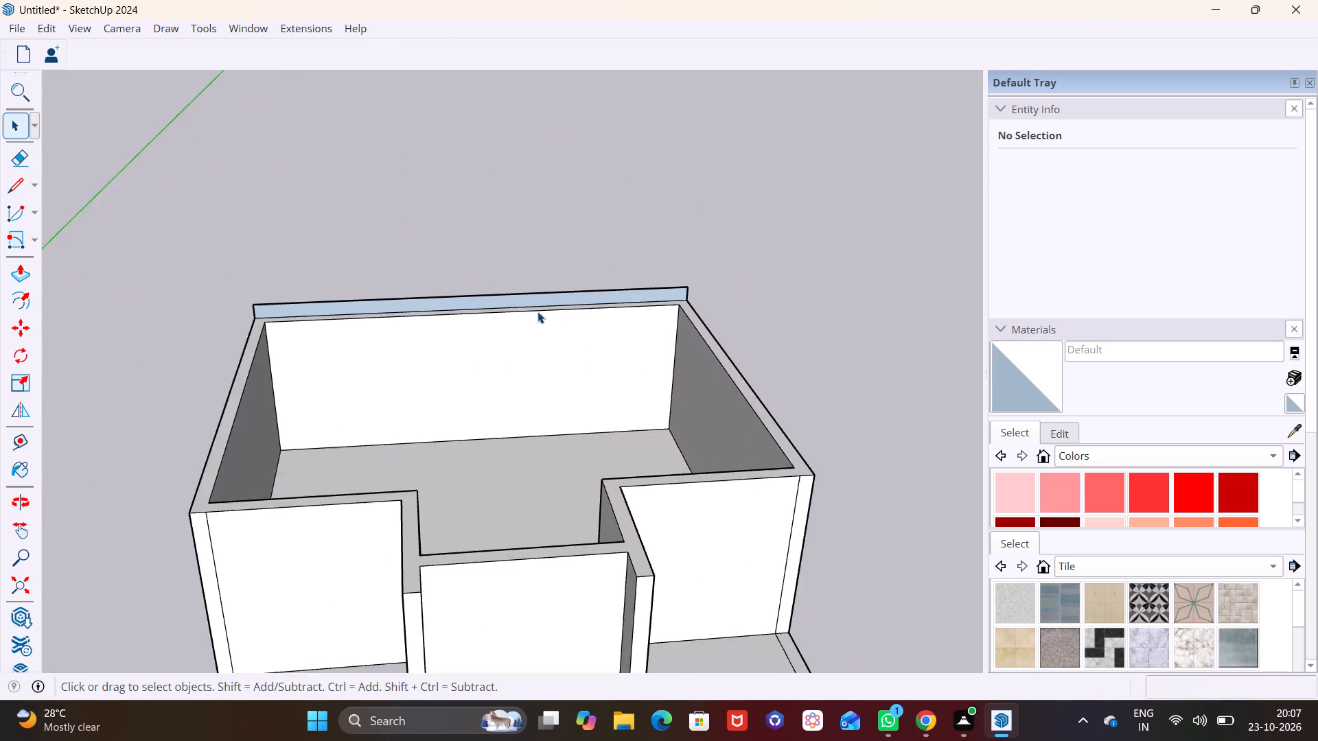
scroll(537, 311, up, 4)
double_click(481, 295)
right_click(481, 296)
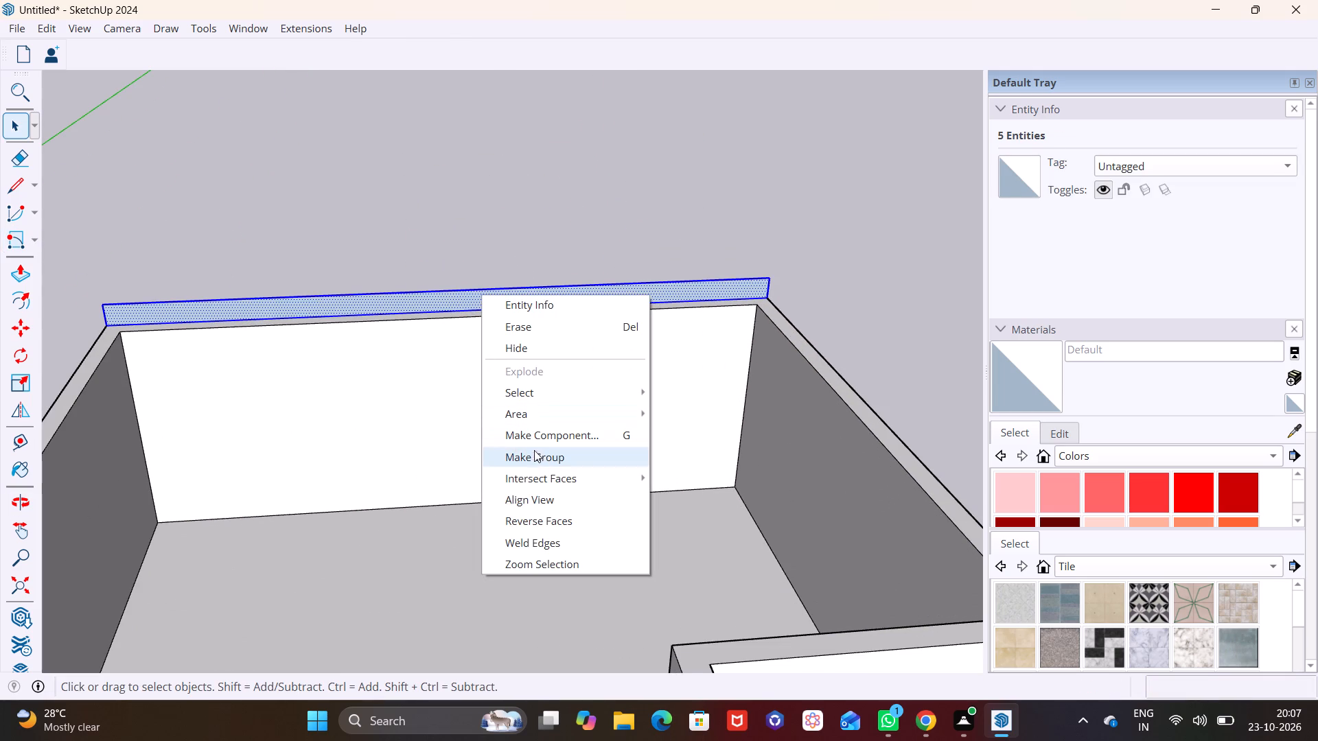
click(540, 464)
Inside the roof strip's group, extrude its face over the whole building as far as the front edge, then leave the group.
click(14, 270)
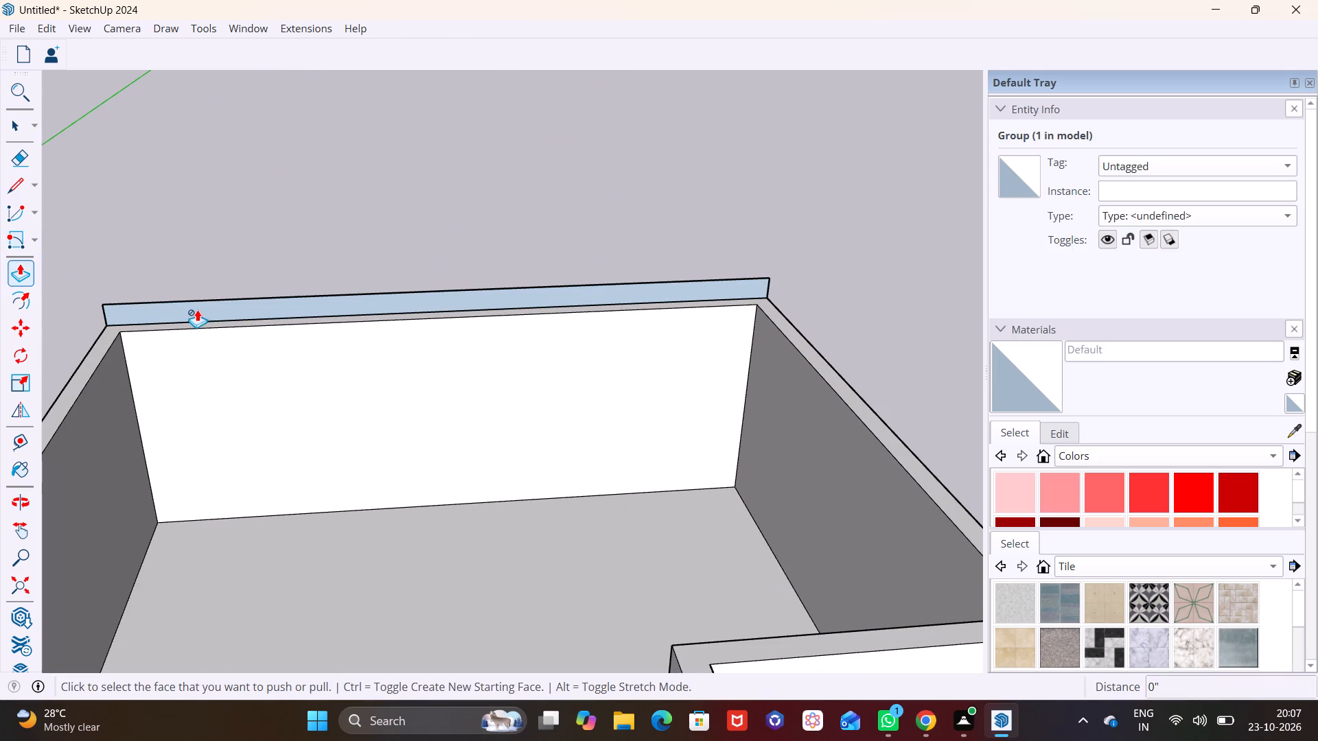
click(207, 311)
key(space)
click(221, 311)
triple_click(222, 311)
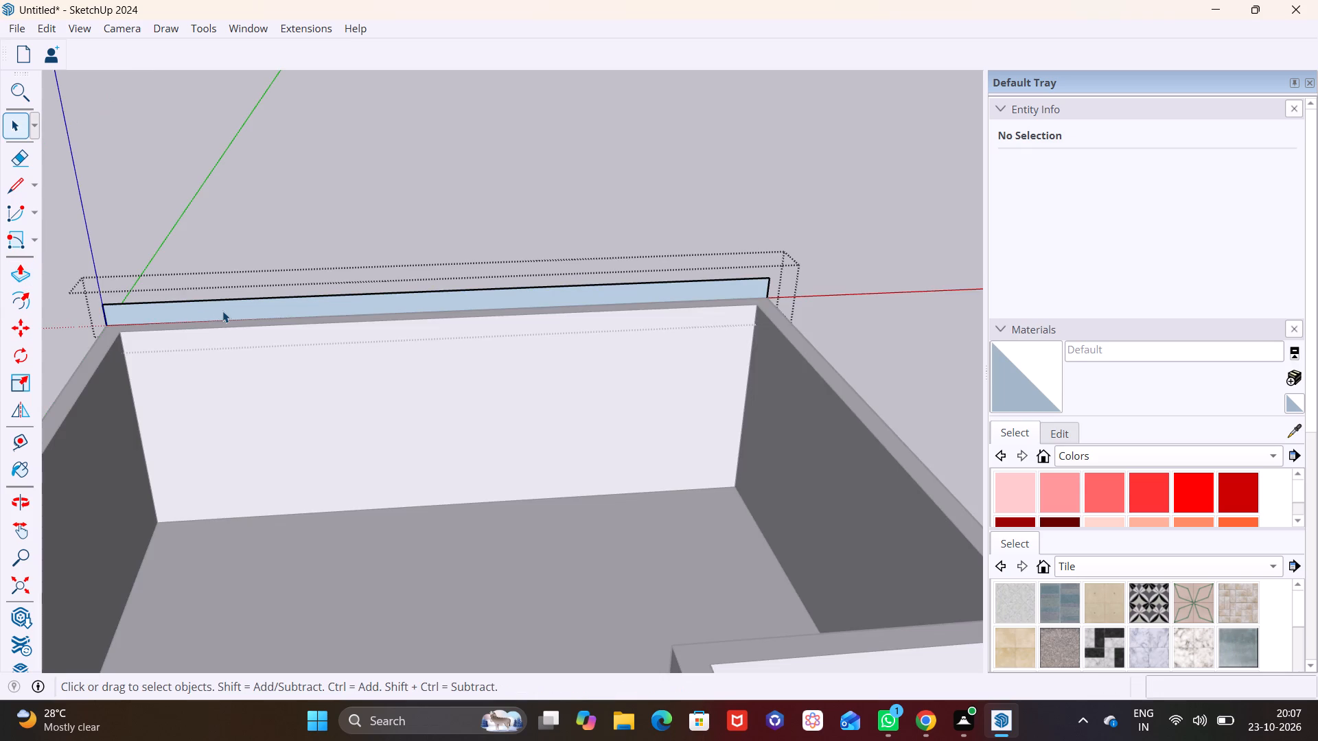
click(17, 273)
click(185, 316)
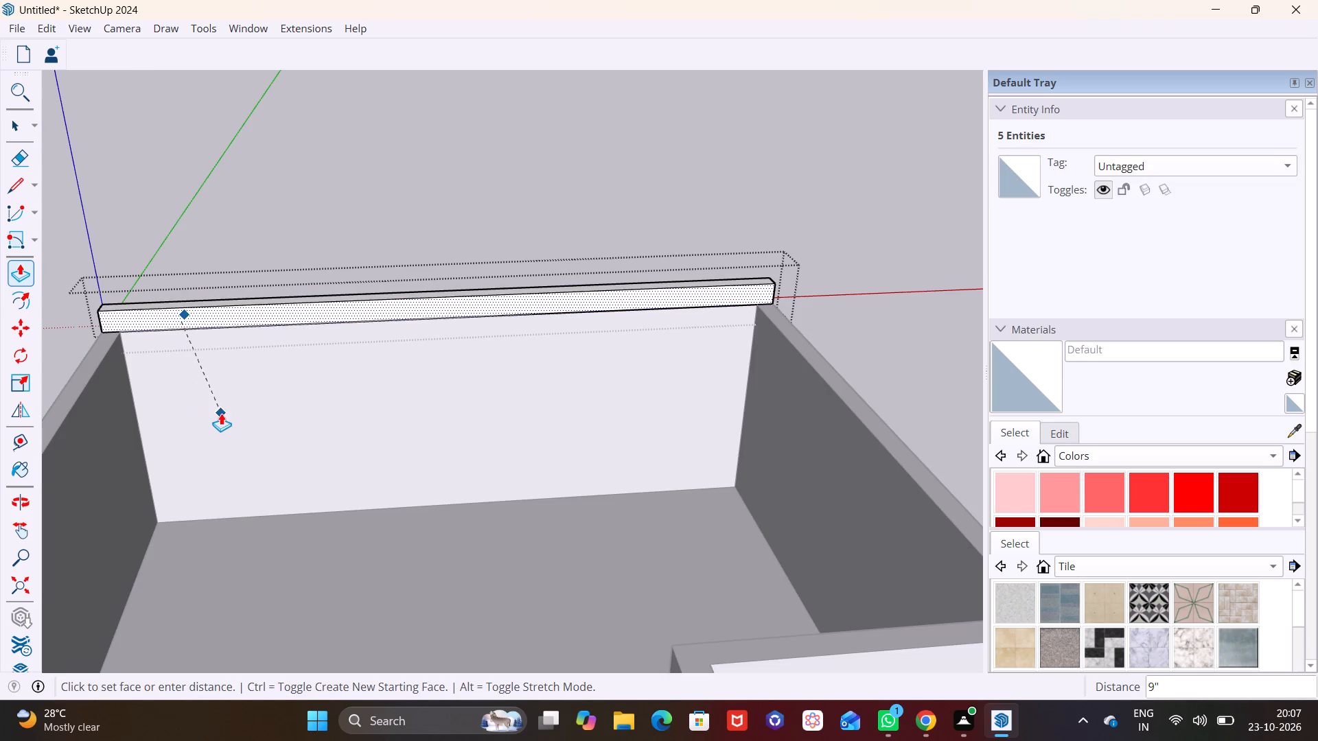
drag(222, 320, 224, 454)
click(227, 309)
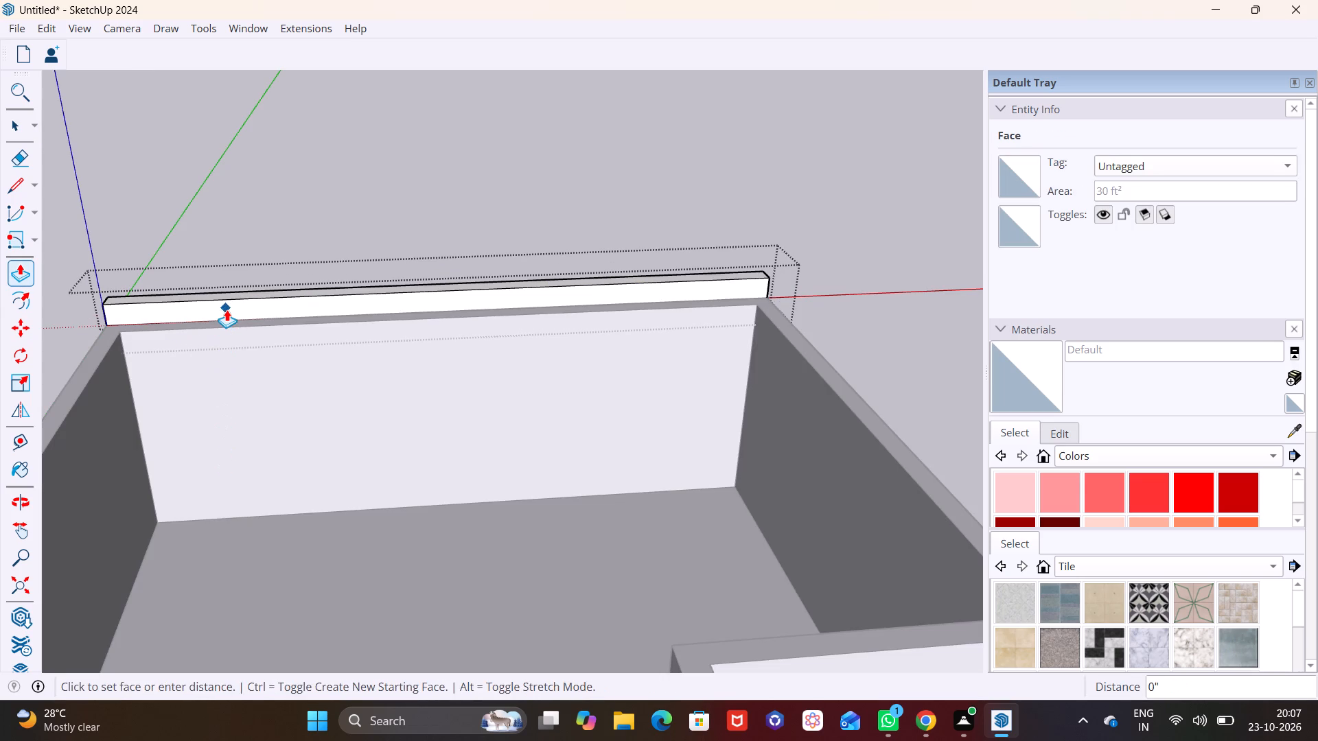
key(space)
click(227, 309)
click(17, 272)
drag(170, 311, 170, 360)
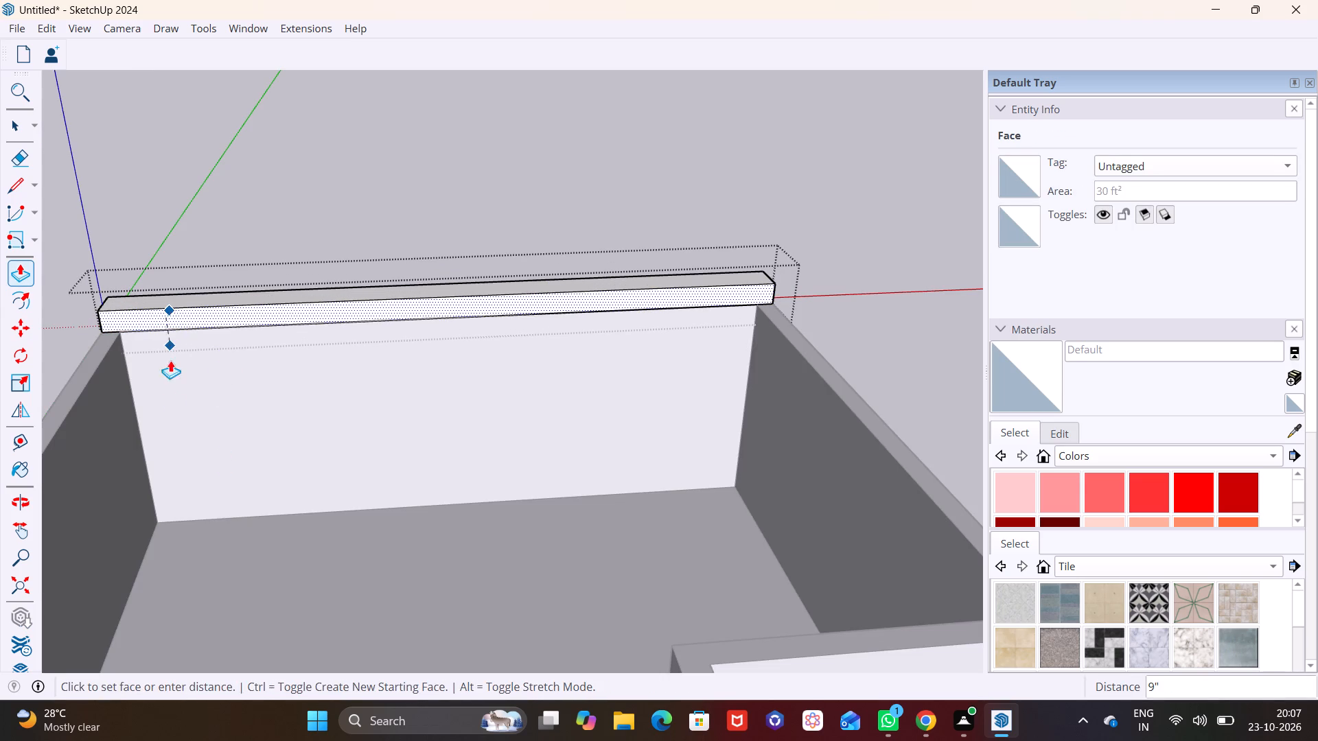
drag(170, 360, 170, 424)
drag(207, 313, 215, 449)
scroll(218, 445, down, 7)
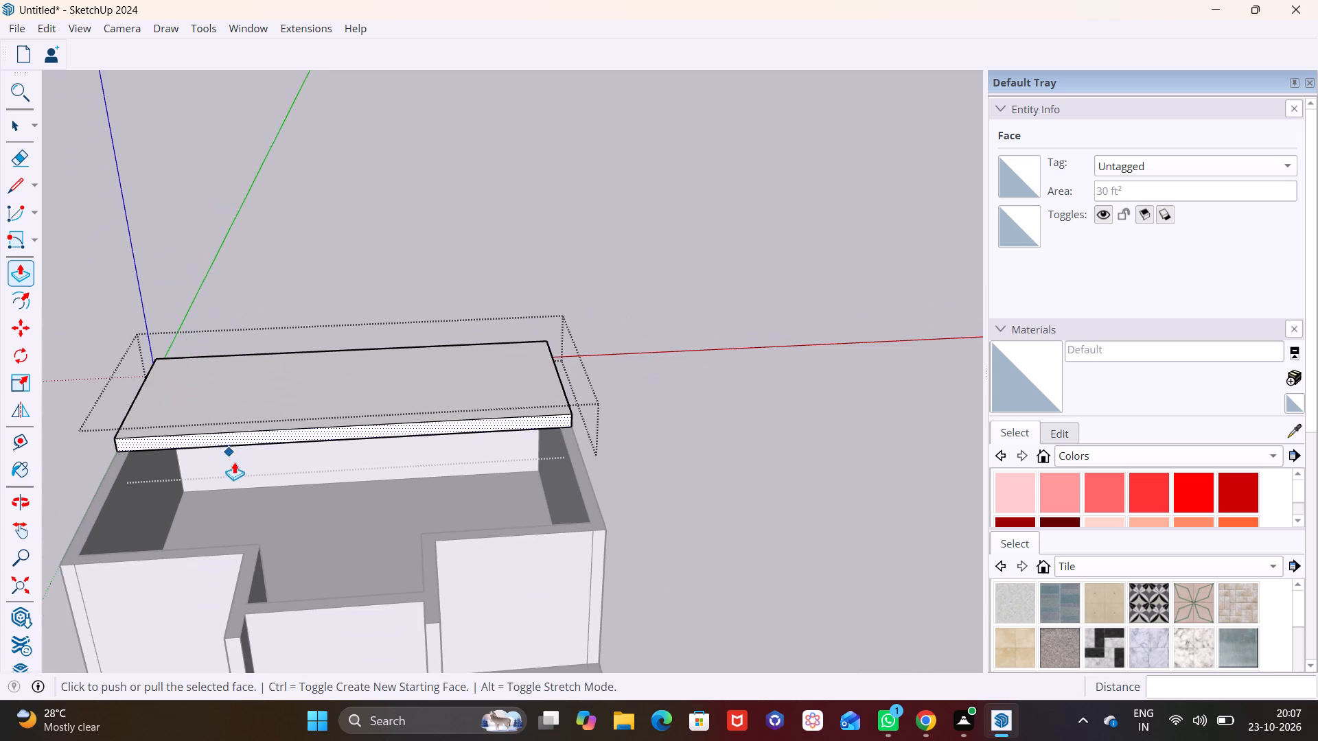
drag(247, 444, 233, 637)
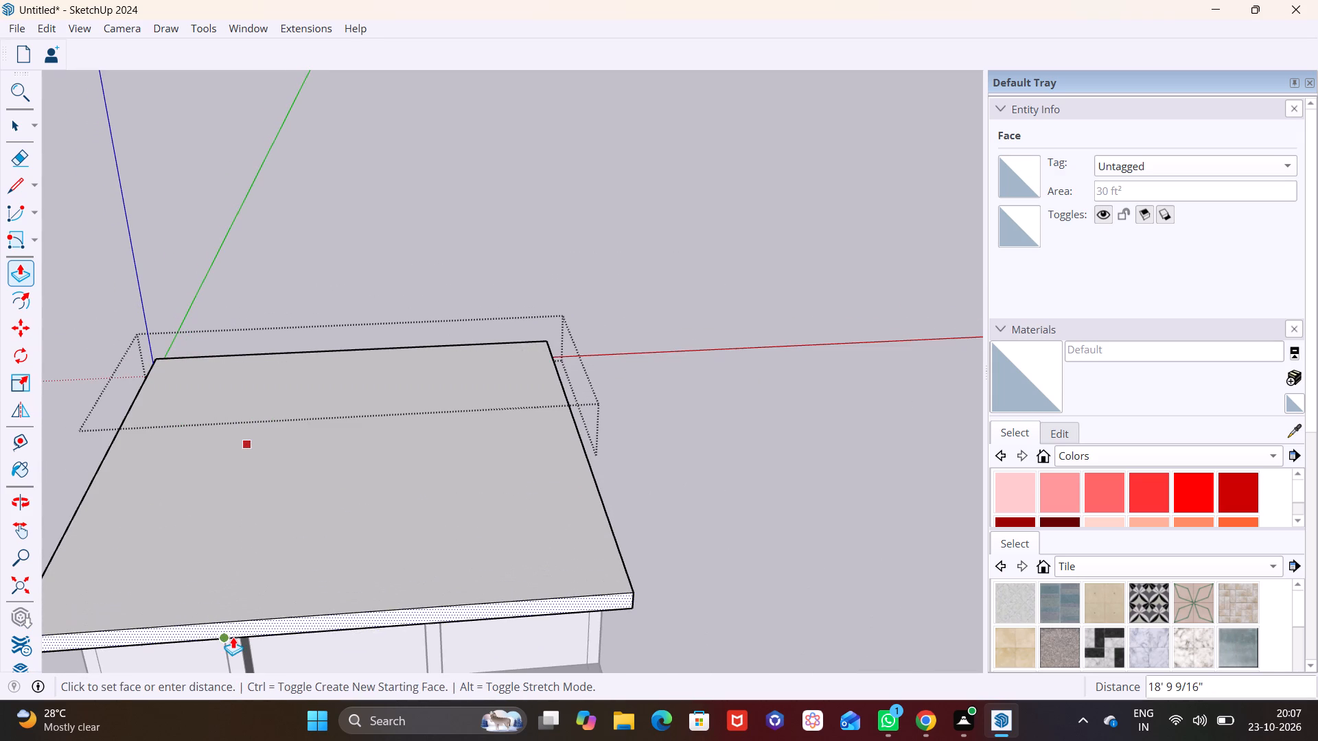
drag(233, 637, 232, 641)
click(232, 641)
key(space)
click(770, 591)
Examine the new roof slab and how it meets the walls along the building's front side.
middle_drag(658, 588, 562, 366)
scroll(562, 366, down, 1)
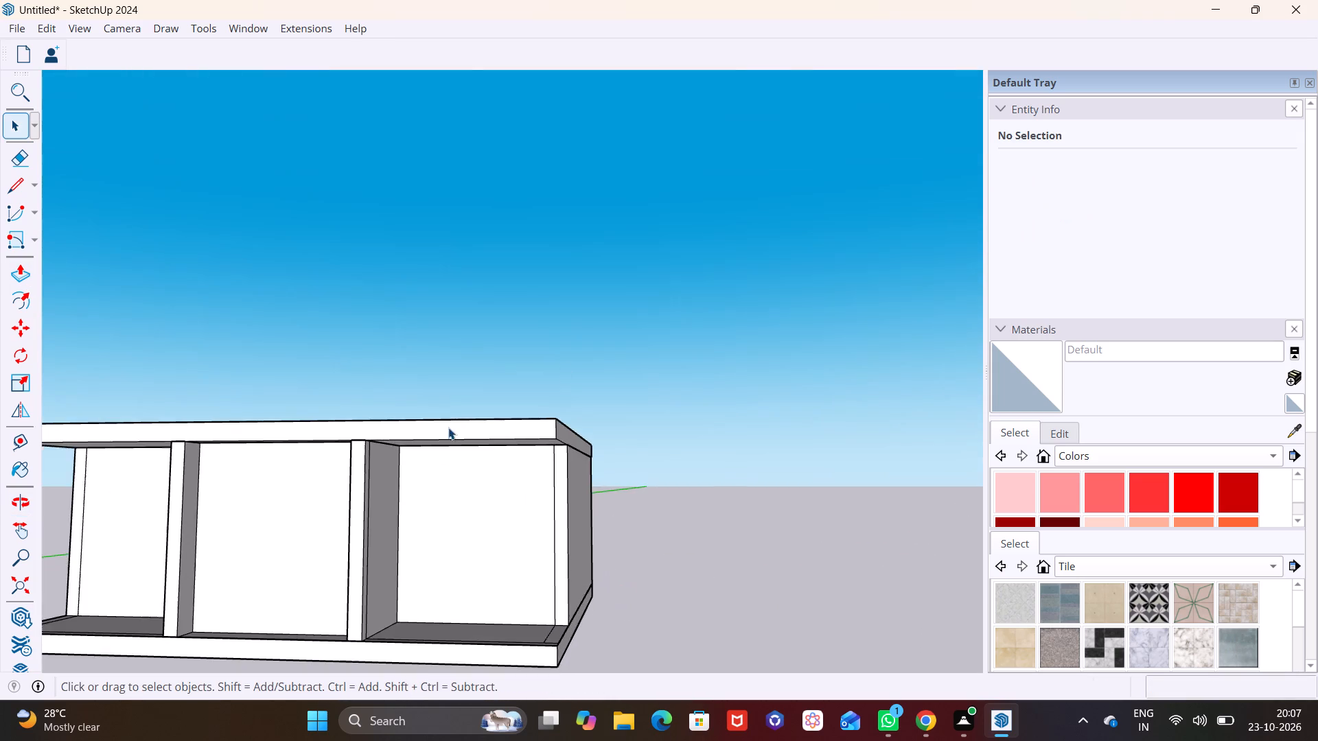
scroll(410, 482, down, 2)
shift+middle_drag(436, 553, 564, 504)
shift+scroll(564, 504, up, 1)
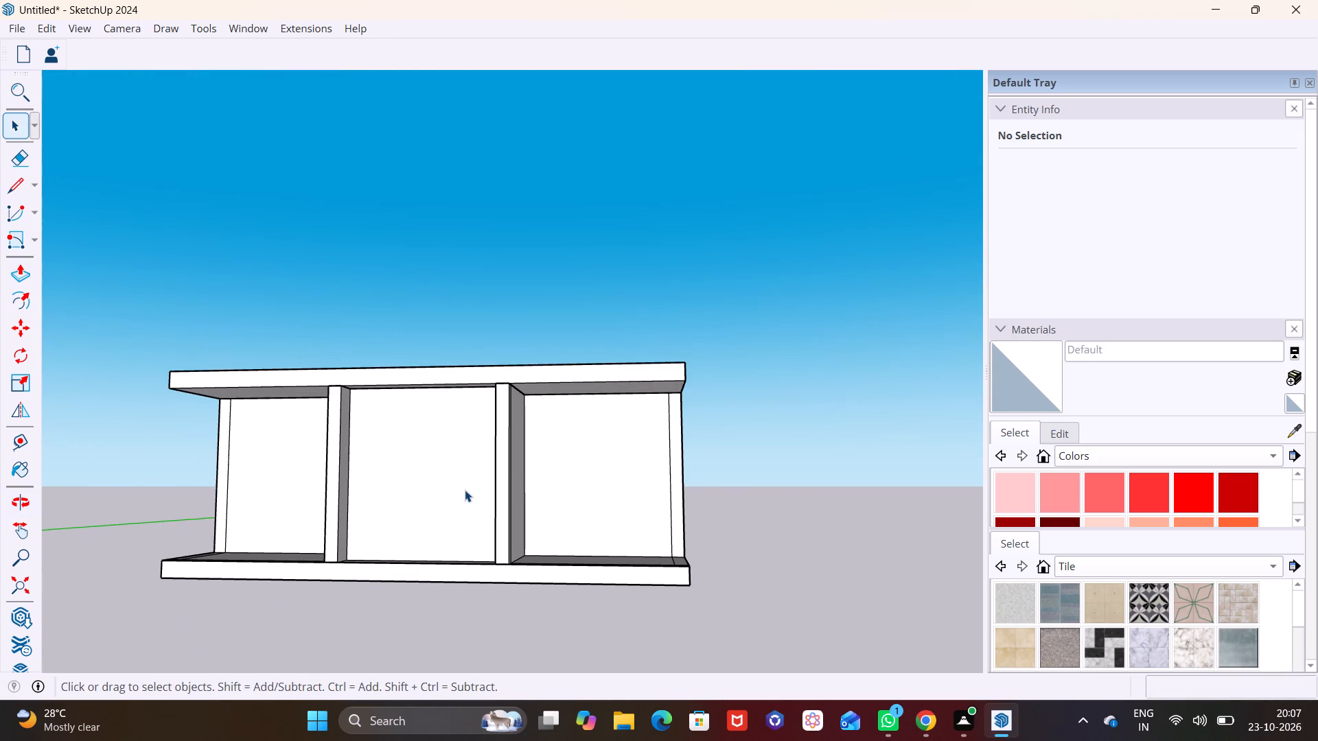
scroll(465, 490, up, 1)
scroll(410, 447, up, 3)
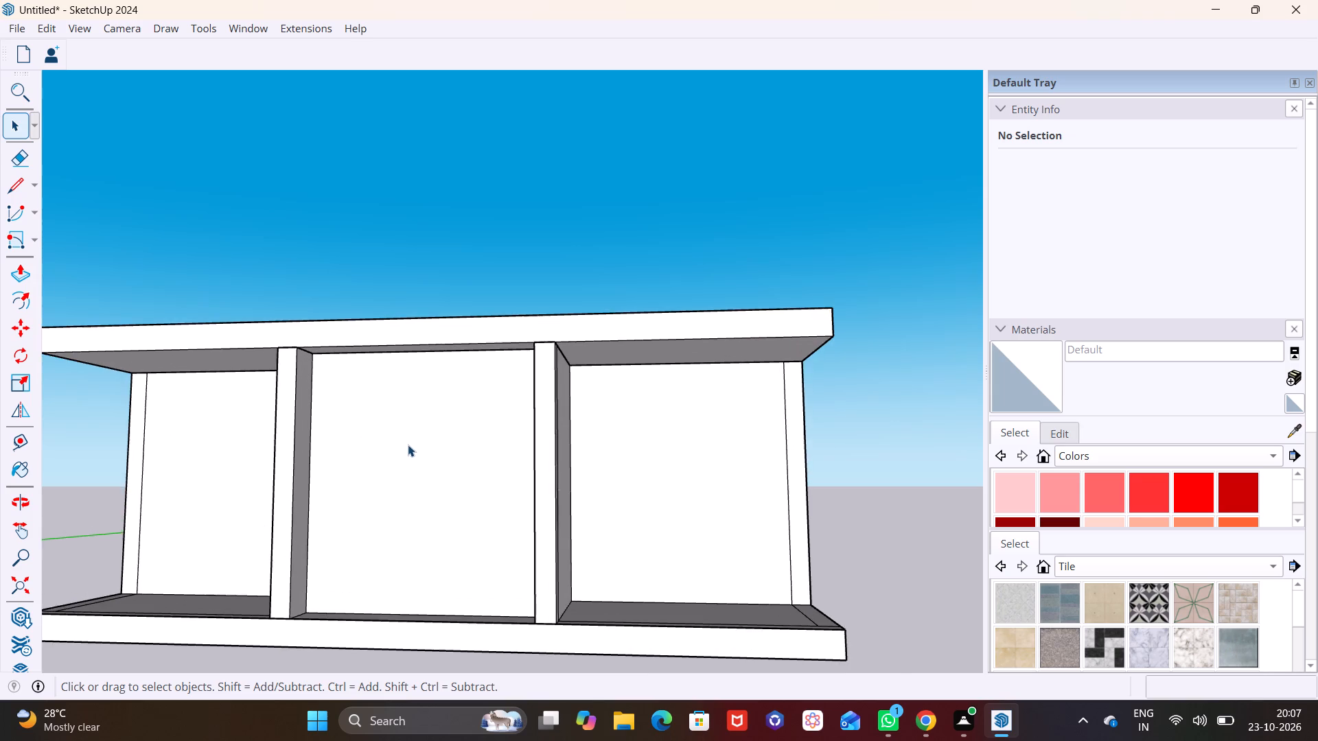
scroll(408, 425, up, 1)
middle_drag(408, 425, 413, 576)
scroll(403, 484, up, 5)
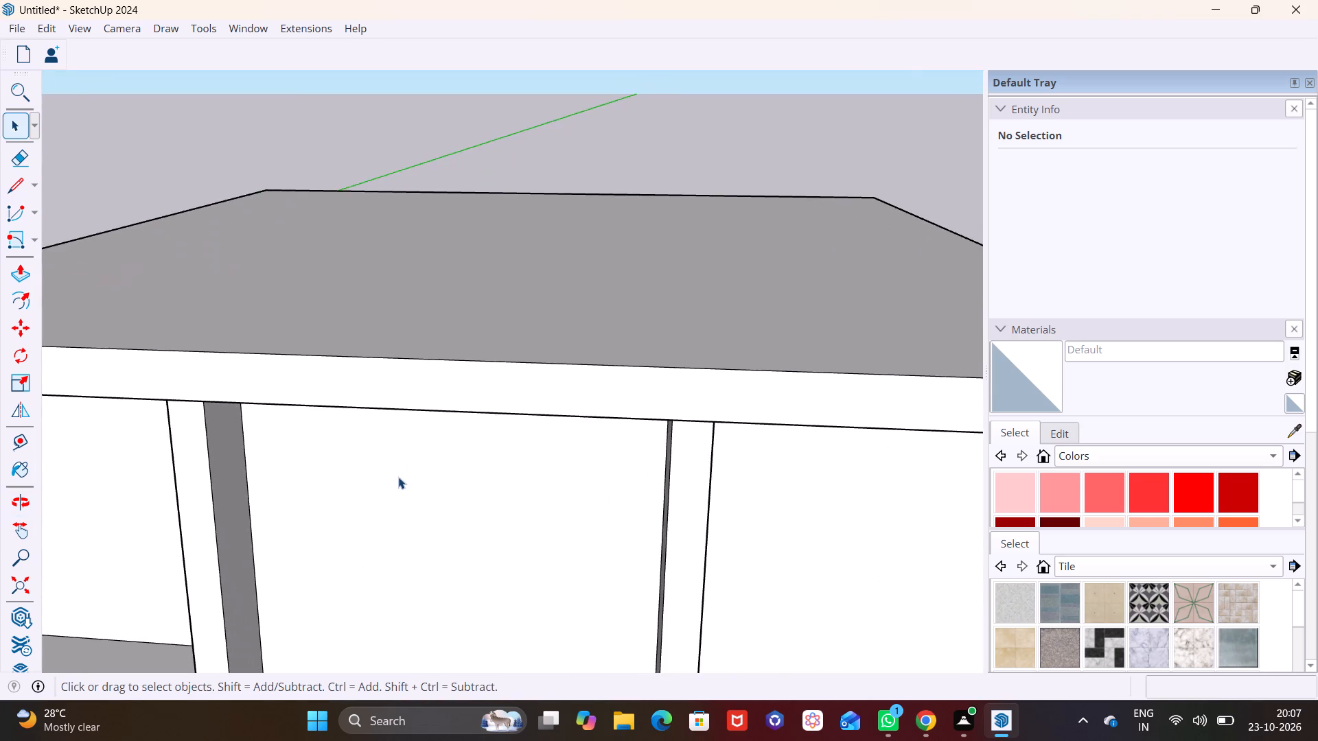
middle_drag(398, 477, 476, 460)
scroll(428, 421, down, 1)
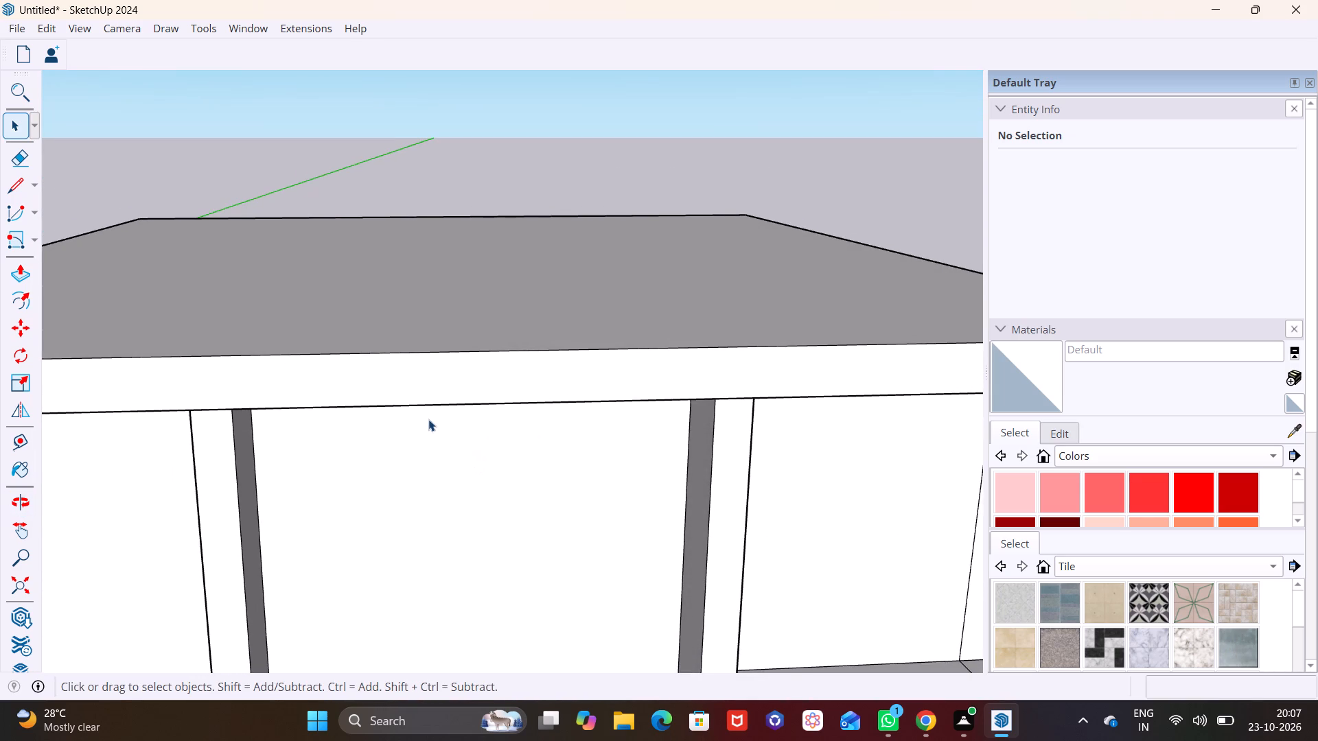
scroll(428, 419, down, 3)
shift+middle_drag(496, 460, 542, 439)
middle_drag(548, 475, 494, 475)
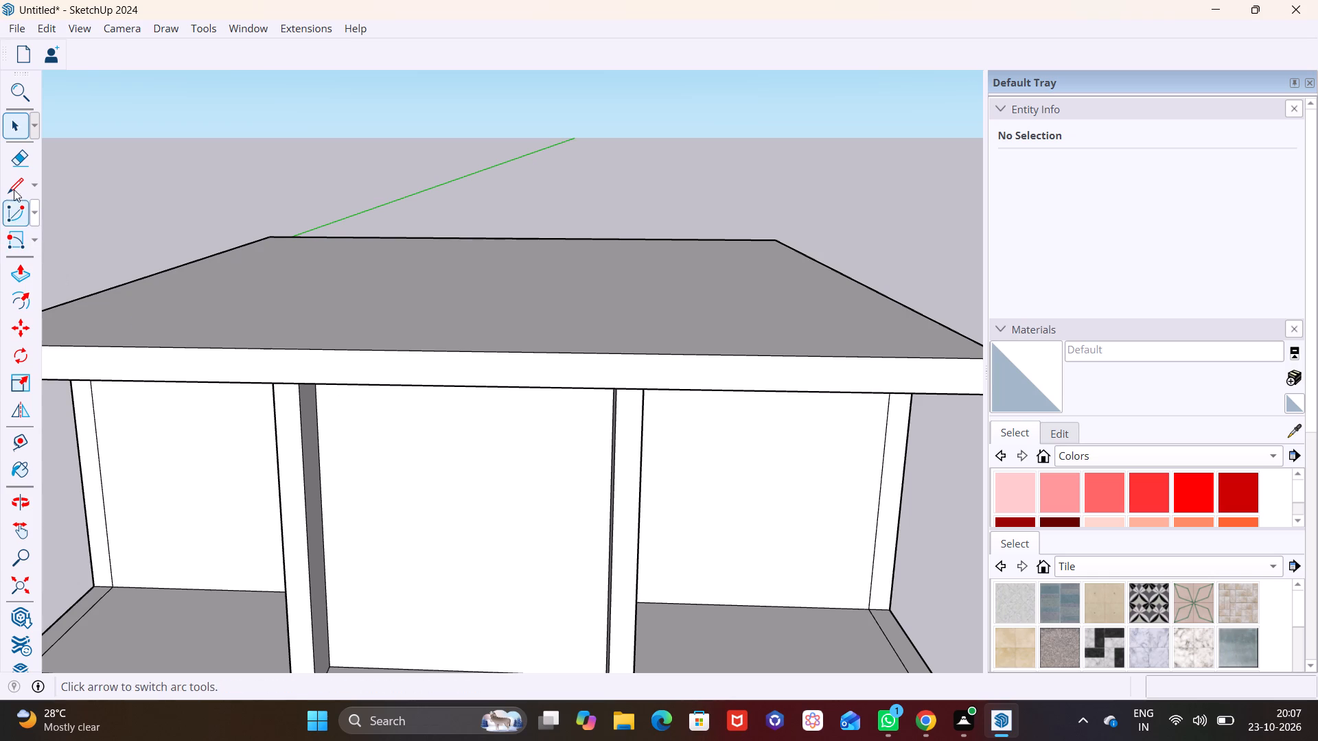
Draw two vertical lines across the roof slab's front face, continuing both edges of the left passage wall upward.
click(14, 189)
scroll(218, 356, up, 6)
click(345, 400)
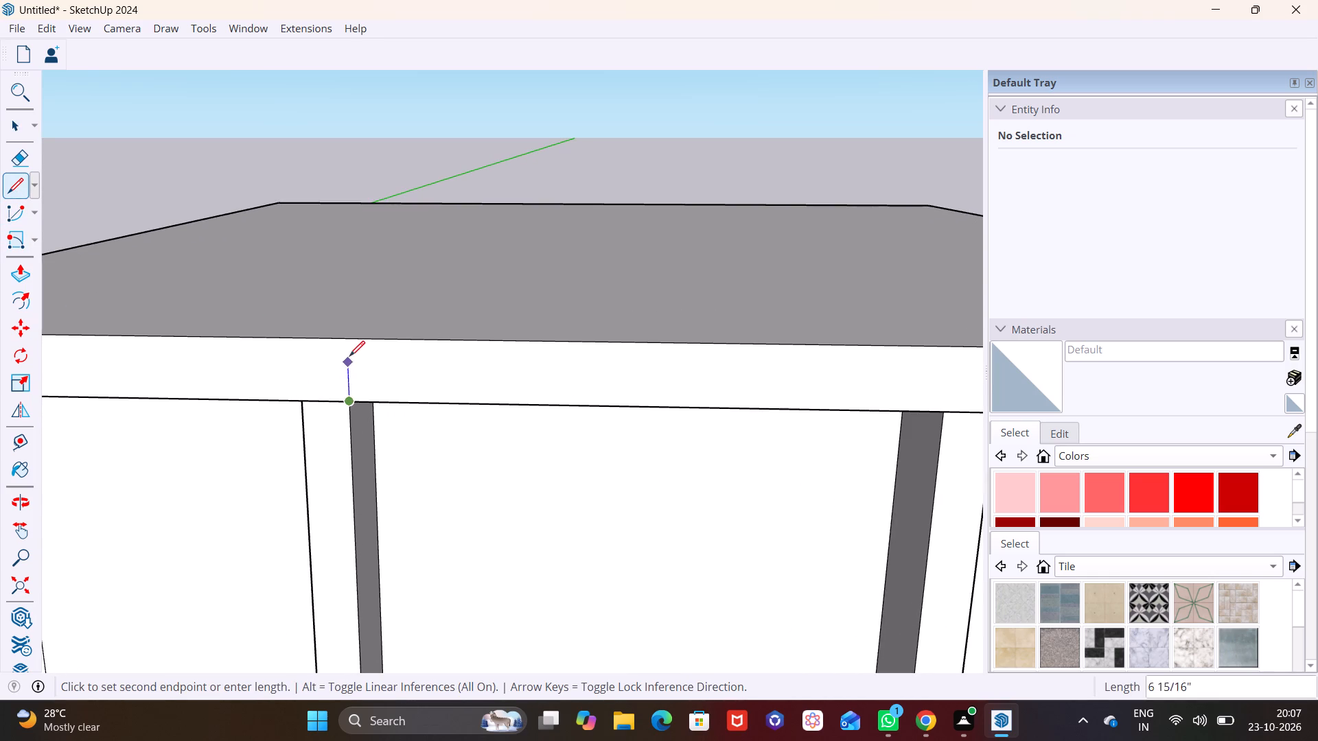
click(350, 344)
key(space)
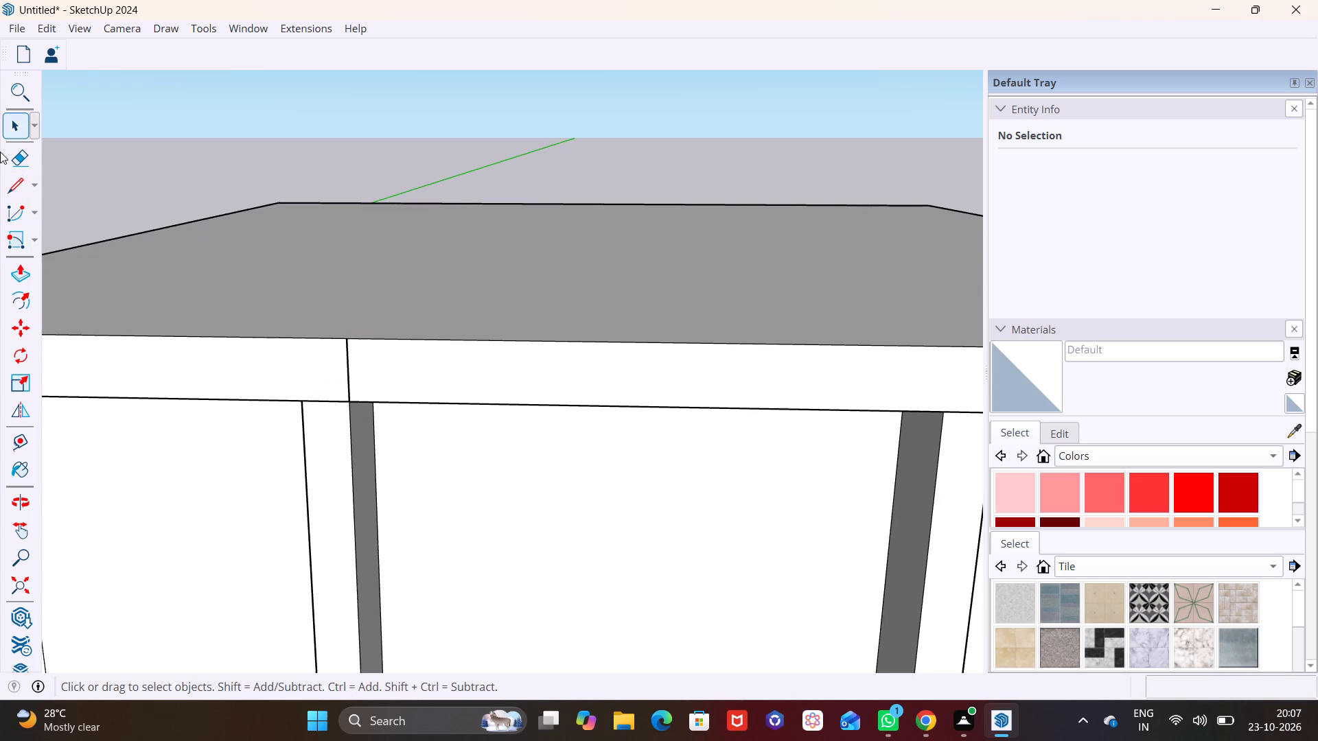
click(9, 183)
click(301, 403)
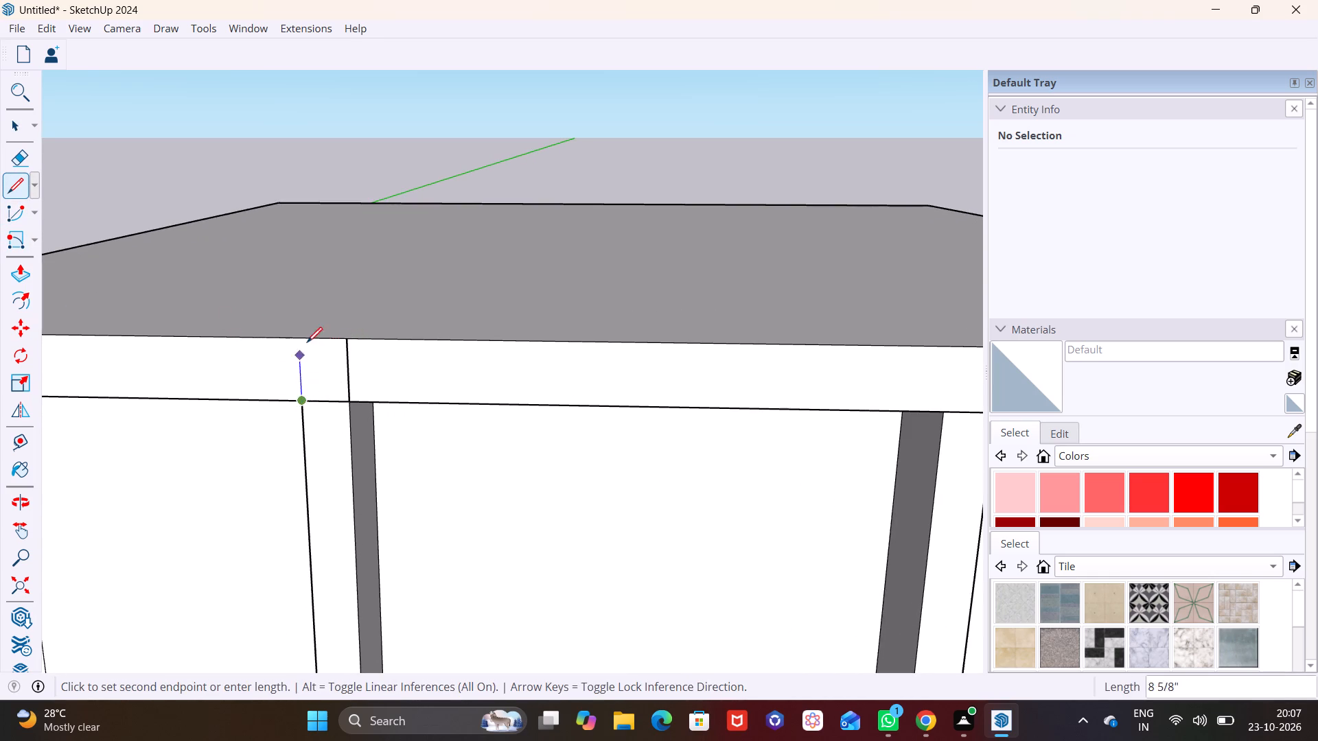
click(307, 338)
scroll(404, 379, up, 1)
middle_drag(403, 380, 559, 423)
key(space)
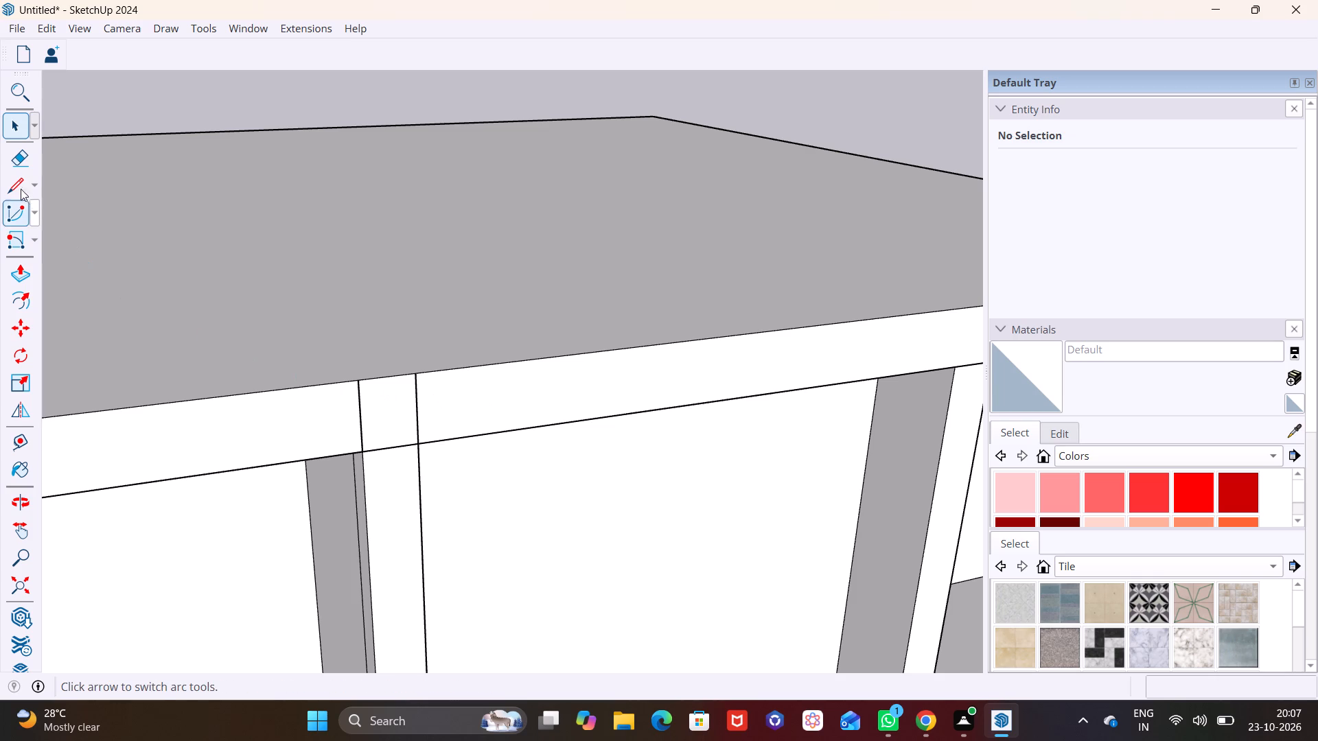
Draw two vertical lines across the roof slab's front face, continuing both edges of the right passage wall upward.
click(18, 187)
middle_drag(417, 406, 155, 383)
shift+middle_drag(641, 438, 369, 447)
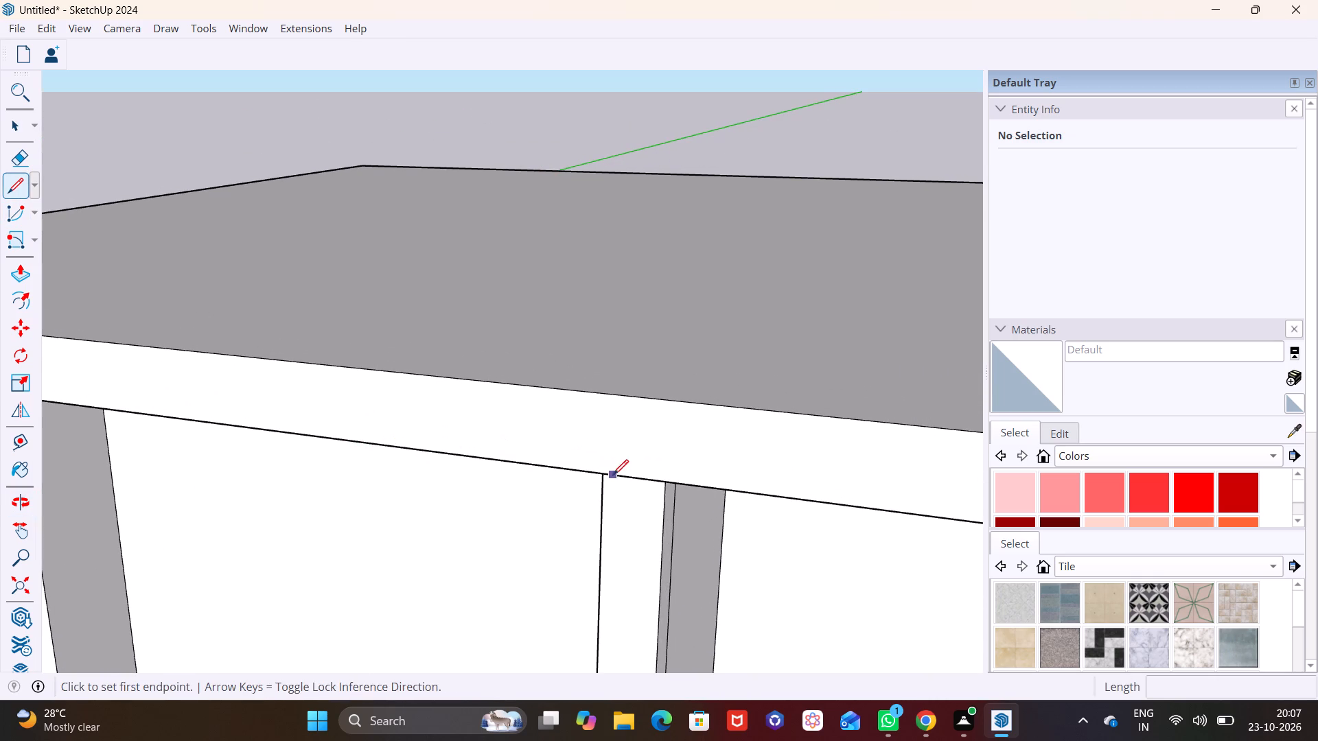
click(605, 471)
click(614, 395)
key(space)
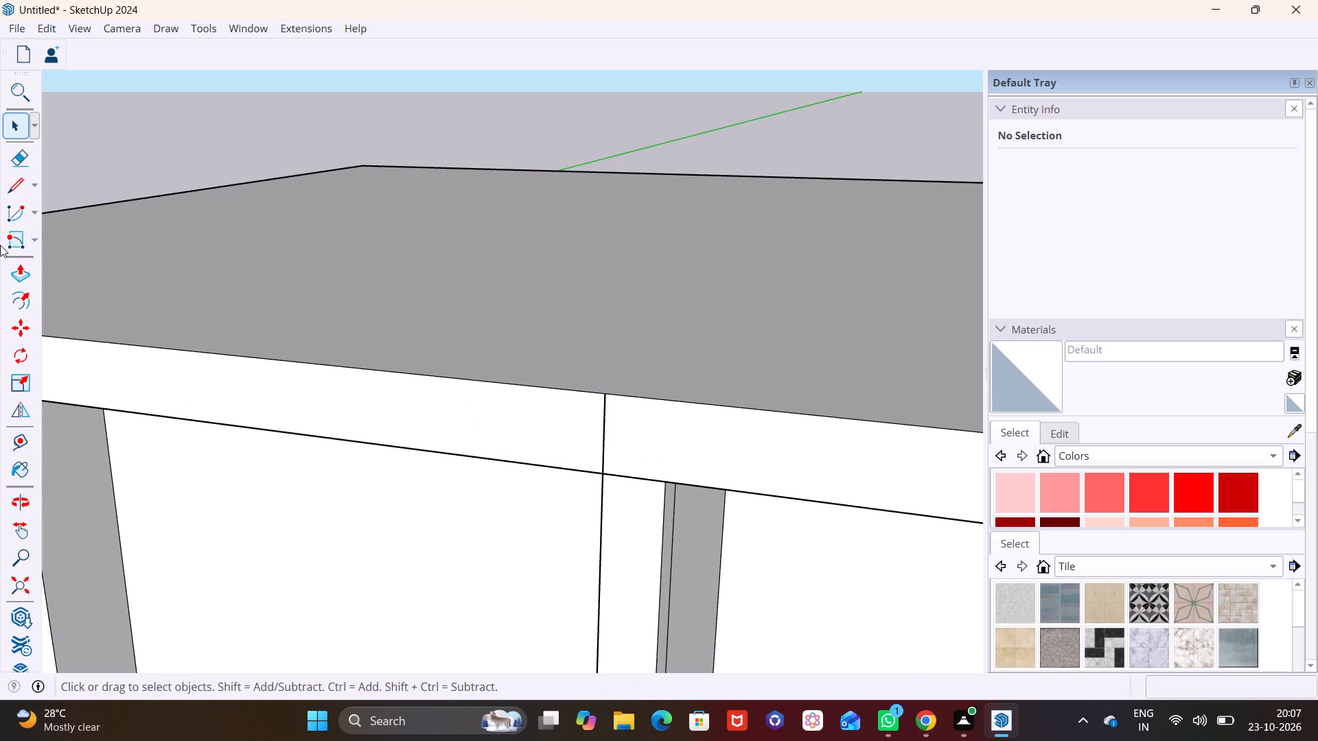
click(16, 193)
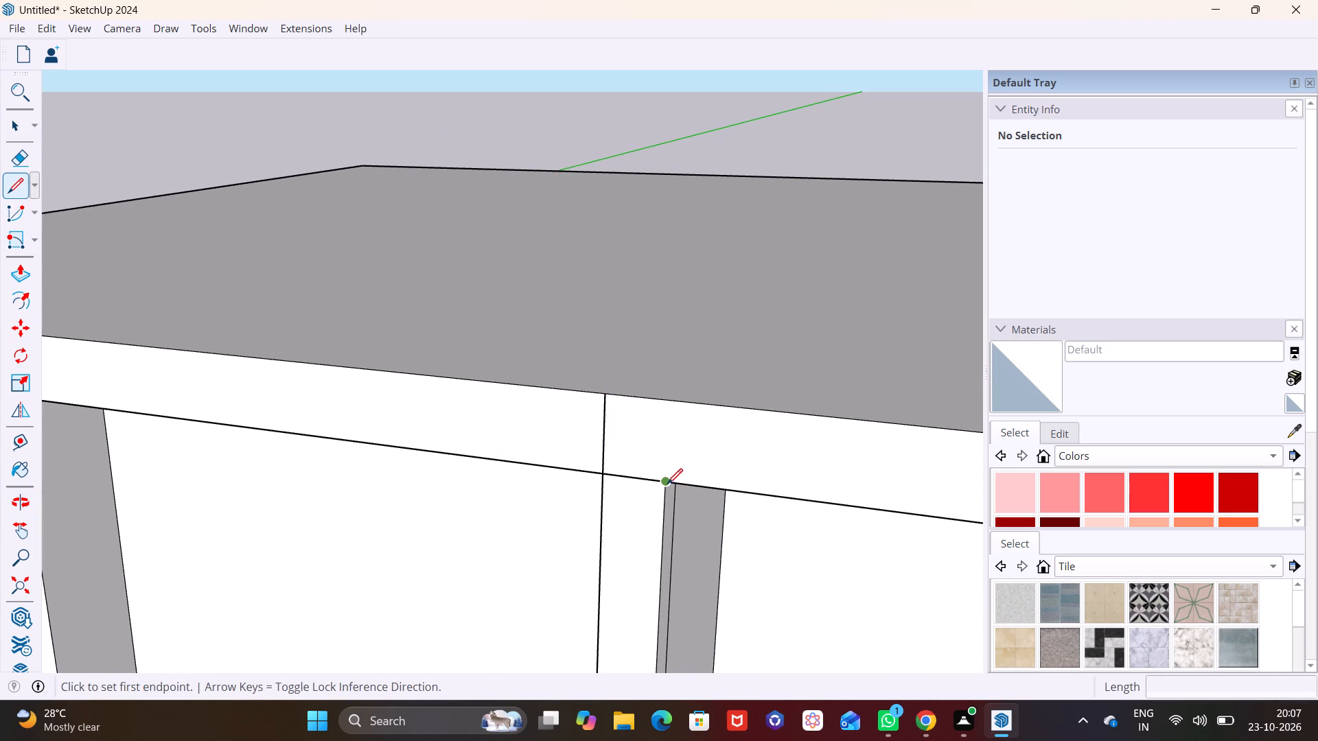
click(667, 484)
click(672, 403)
key(space)
Open the roof slab's group for editing and select its underside face.
scroll(637, 464, down, 2)
middle_drag(642, 467, 700, 411)
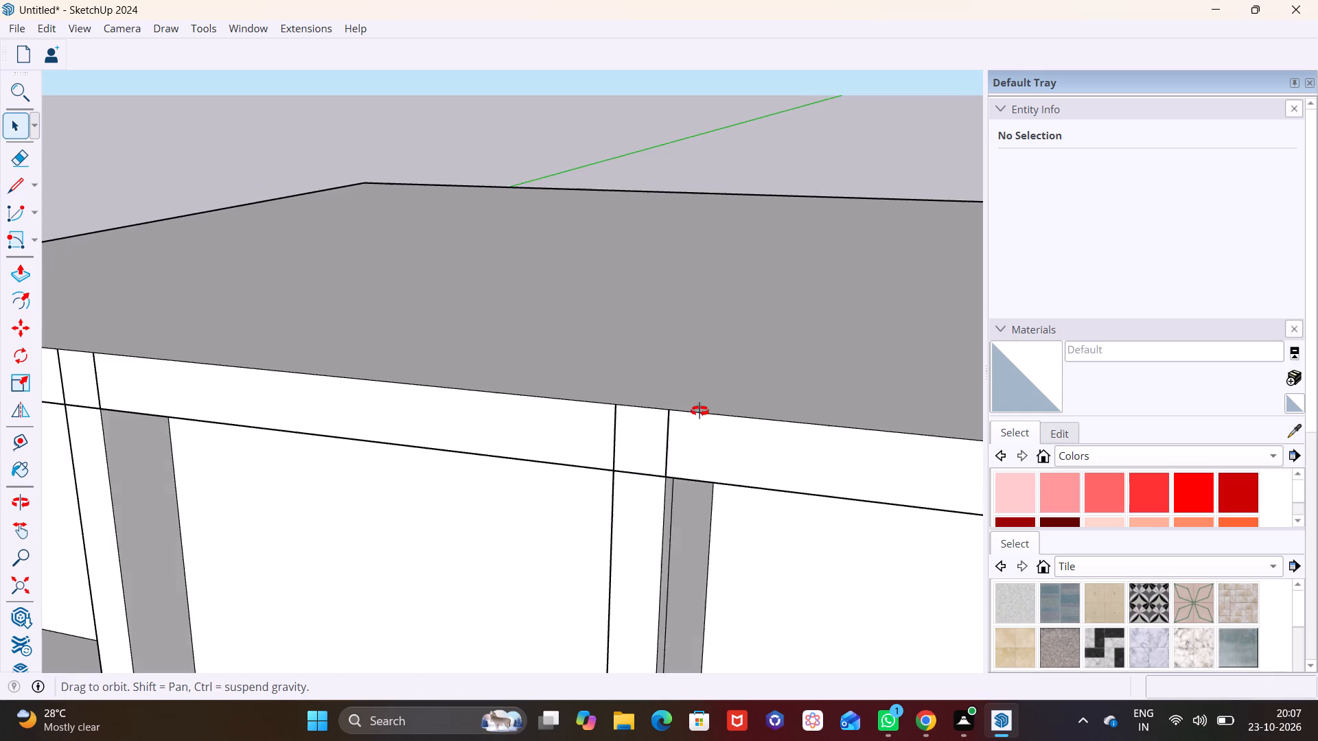
middle_drag(700, 411, 797, 239)
scroll(614, 285, down, 2)
middle_drag(566, 326, 658, 322)
middle_drag(477, 341, 435, 340)
scroll(475, 341, up, 1)
click(15, 268)
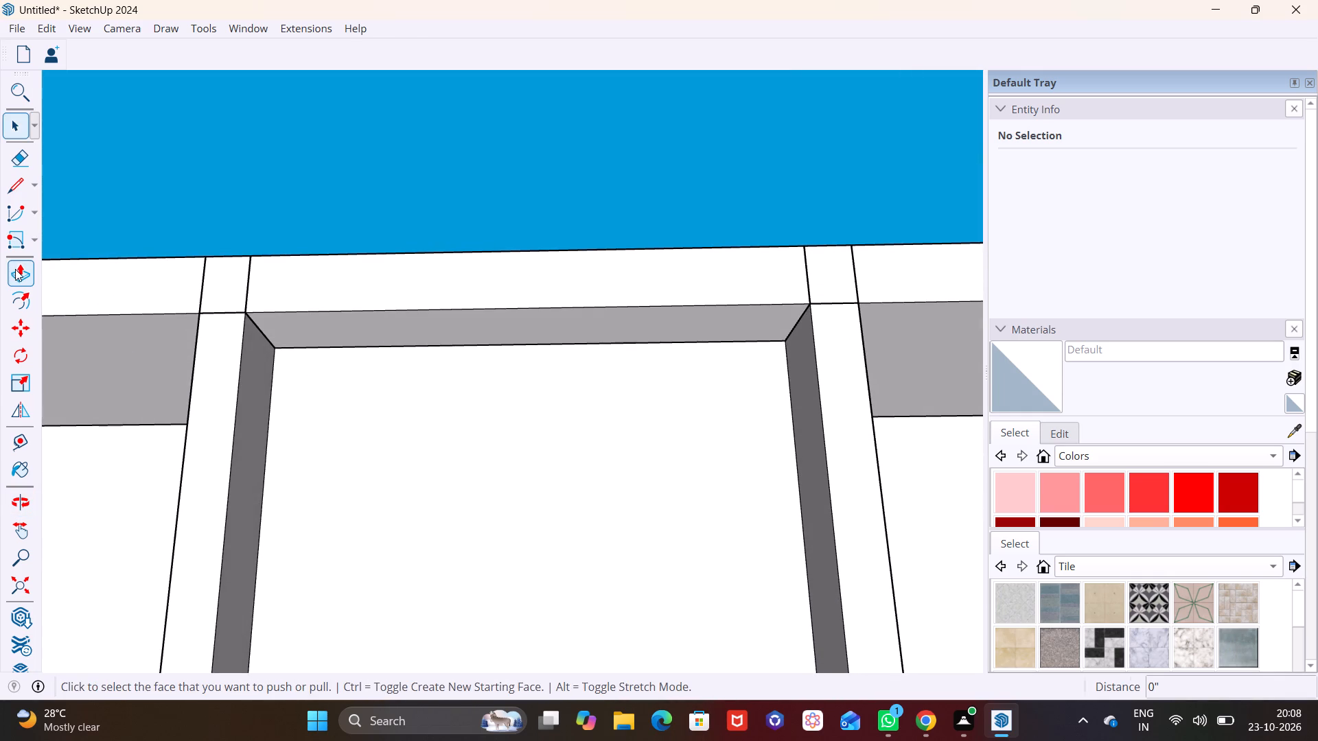
key(space)
click(10, 121)
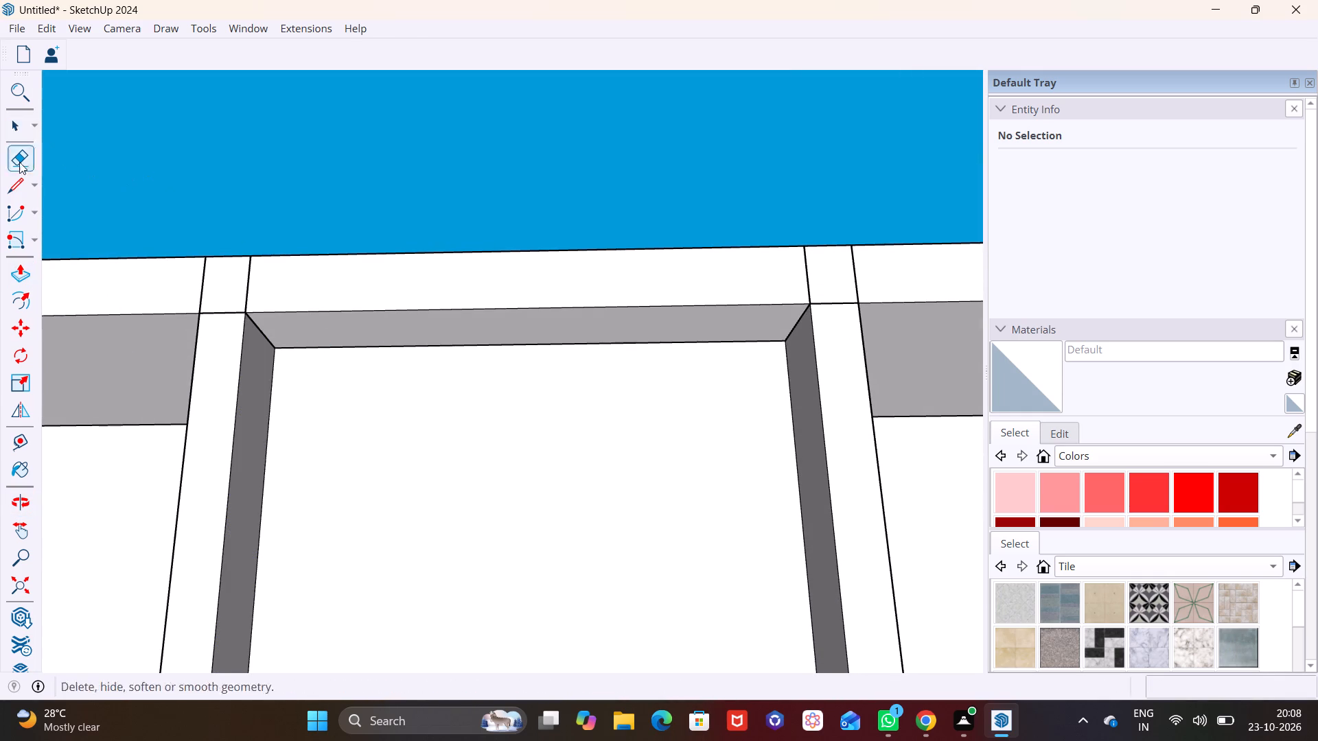
click(345, 338)
click(336, 337)
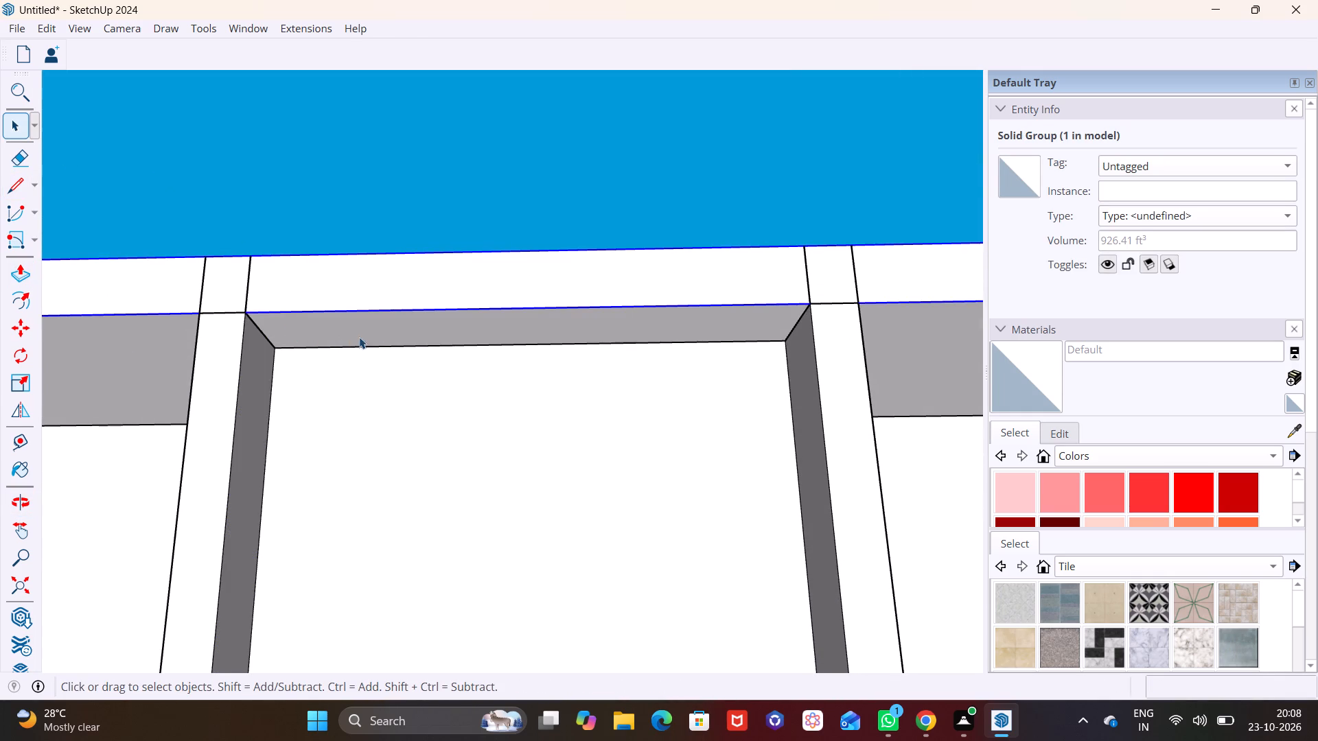
click(359, 337)
triple_click(378, 336)
click(380, 333)
click(406, 334)
Draw a rectangle about 1' 8 1/2" by 9' on the roof slab's underside, between the two passage walls at the front.
scroll(425, 323, up, 4)
middle_drag(426, 320, 423, 243)
scroll(385, 330, down, 6)
shift+middle_drag(399, 365, 416, 318)
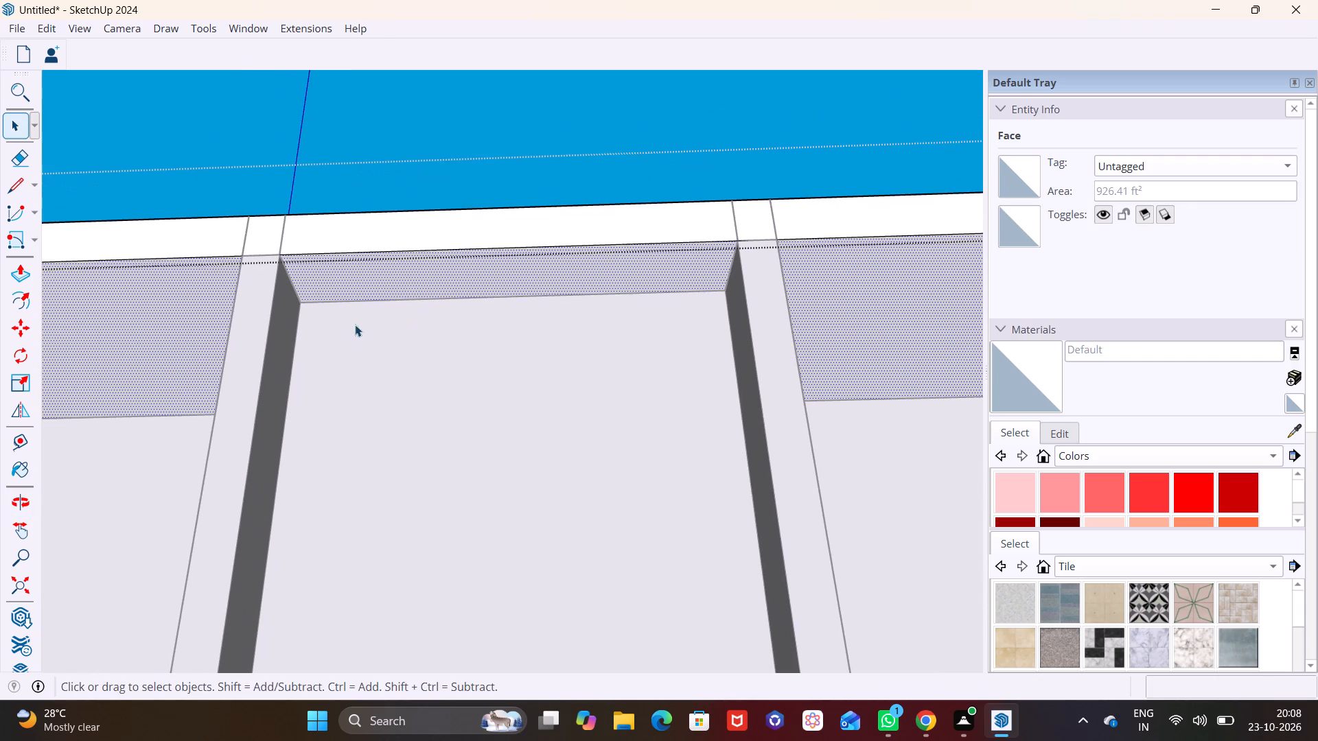
click(35, 233)
click(45, 261)
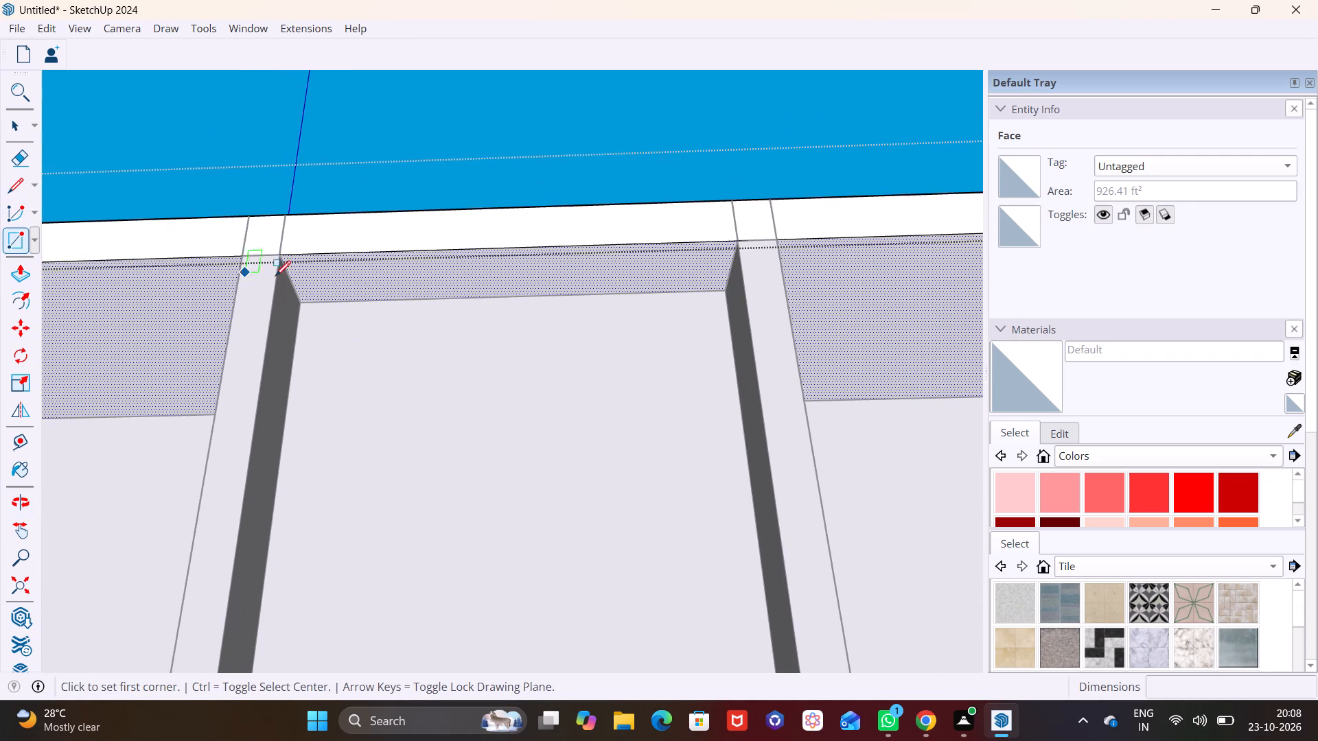
scroll(319, 285, up, 5)
click(276, 314)
scroll(479, 304, down, 1)
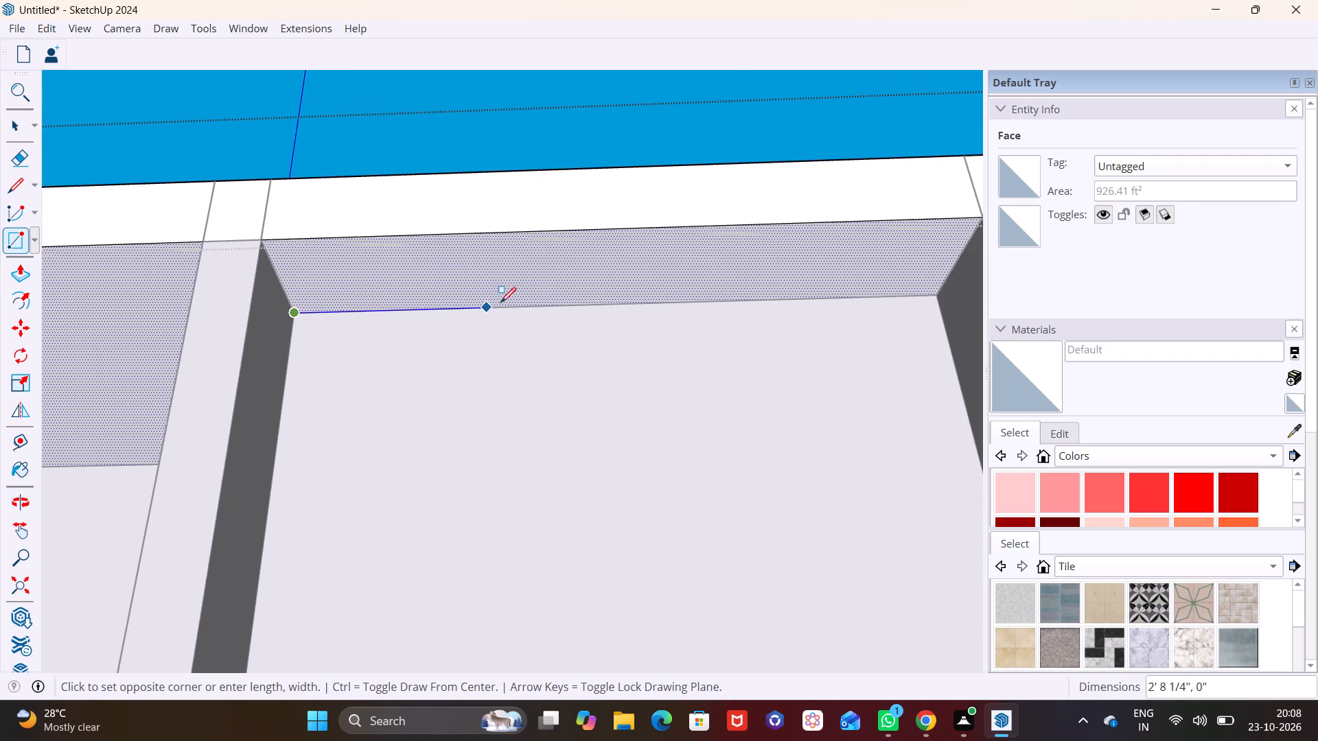
shift+middle_drag(559, 296, 420, 339)
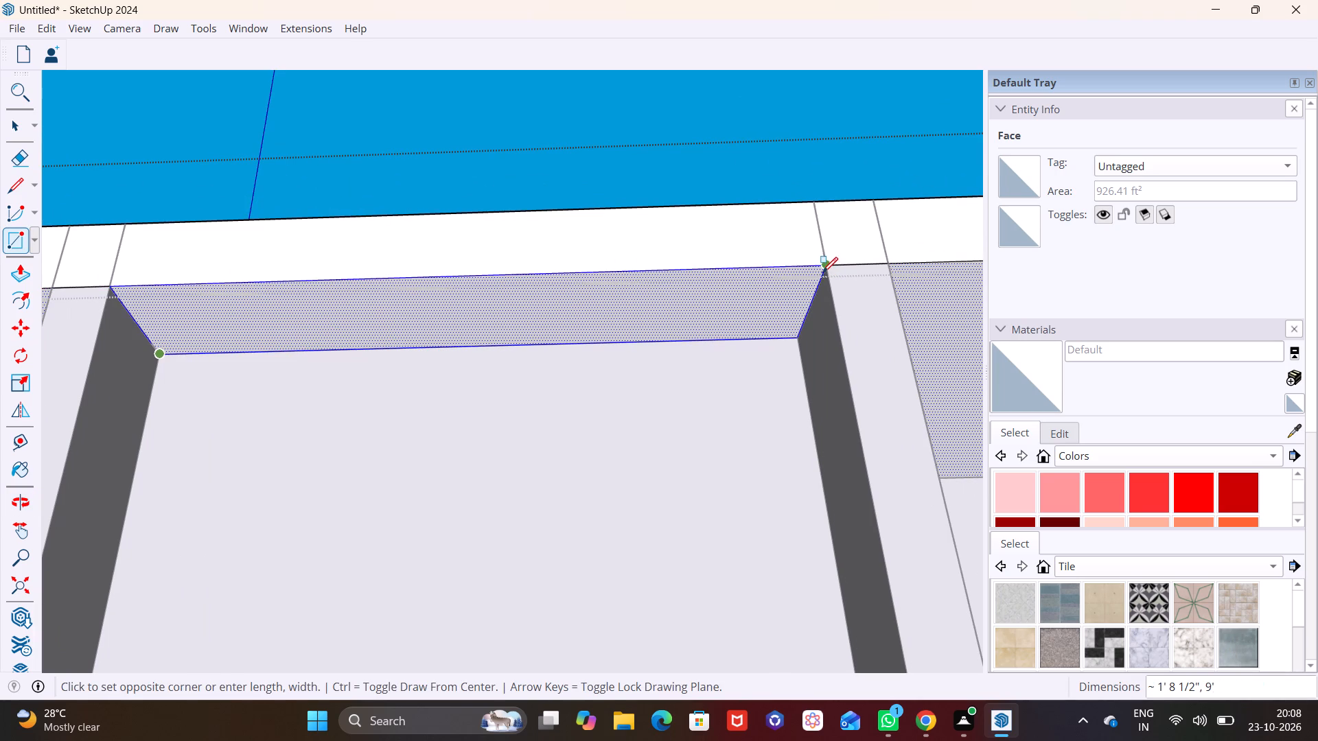
drag(819, 276, 817, 287)
key(space)
Push the underside rectangle between the passage walls 11 3/4" up into the roof slab.
click(575, 316)
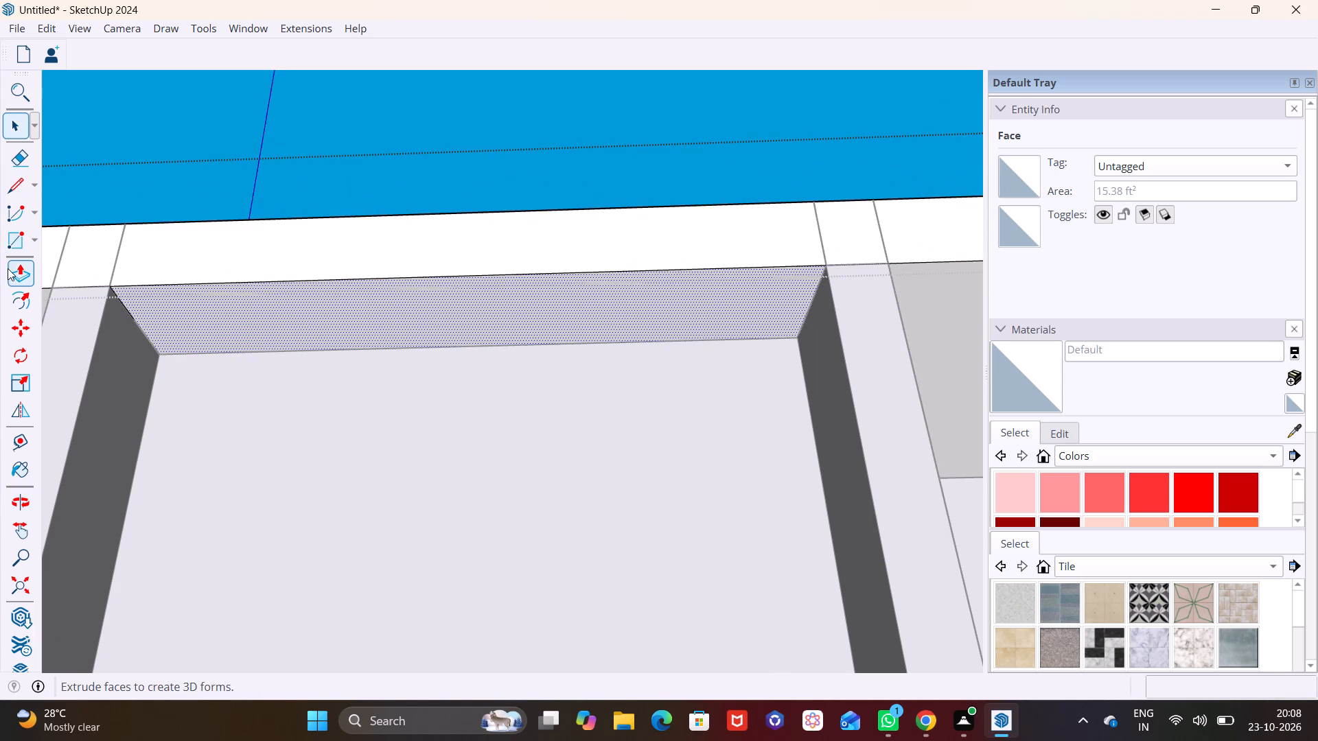
click(7, 268)
click(316, 322)
click(329, 263)
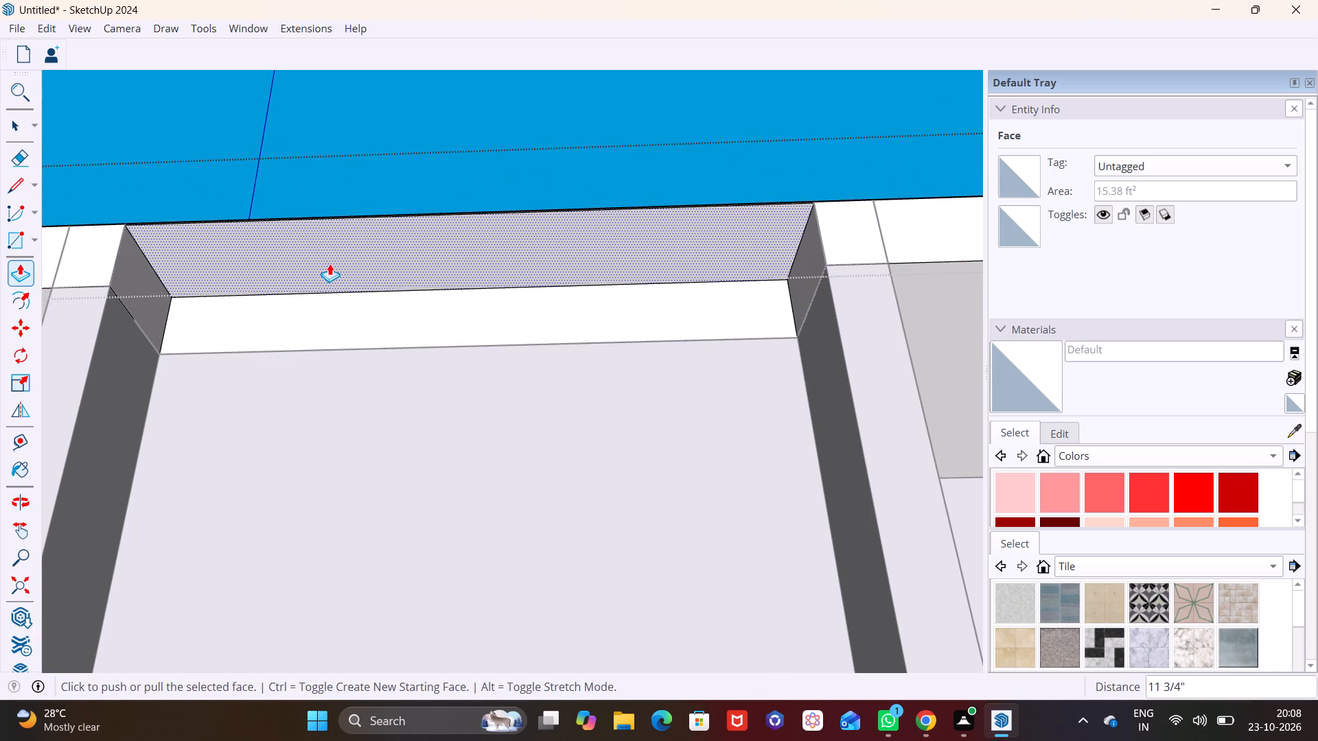
Delete the pushed-up rectangular face and the roof slab's top face above it.
middle_drag(404, 269, 369, 552)
middle_click(379, 405)
middle_drag(392, 336, 399, 325)
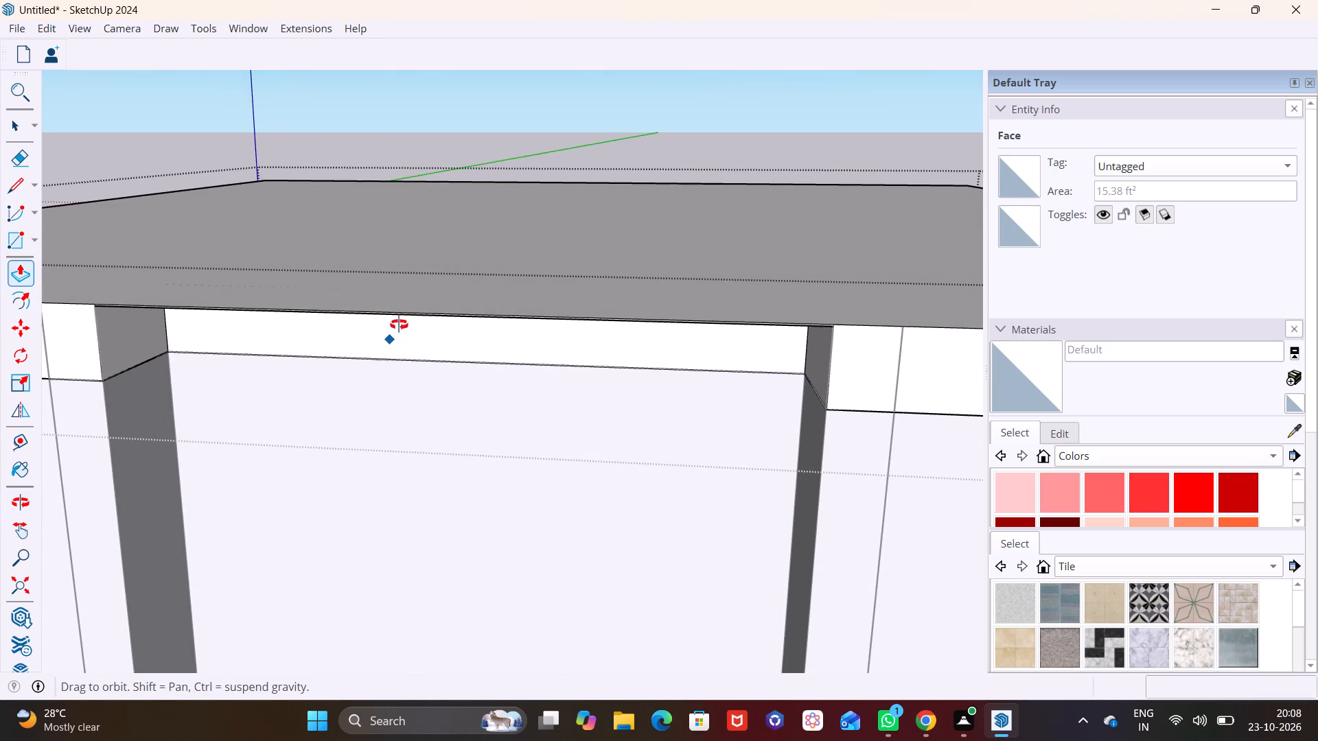
middle_drag(399, 325, 487, 426)
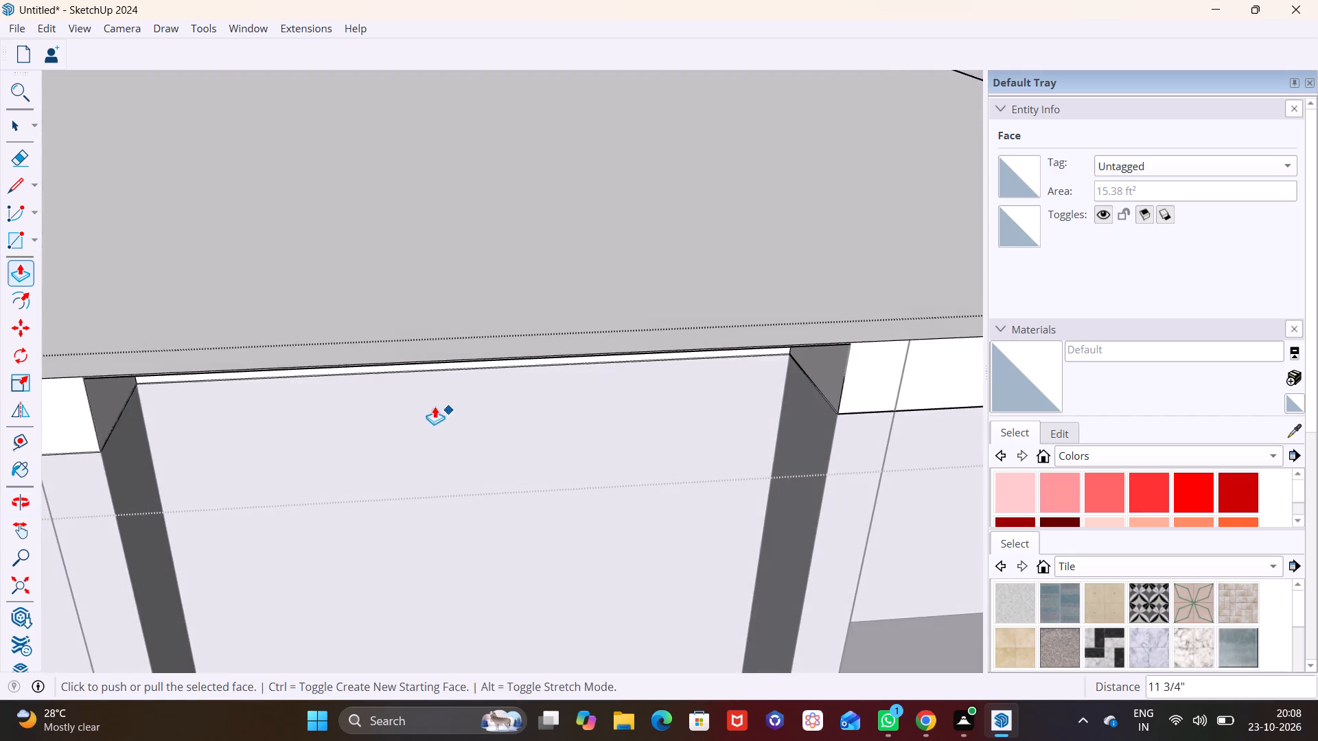
middle_drag(419, 378, 405, 148)
key(space)
click(416, 188)
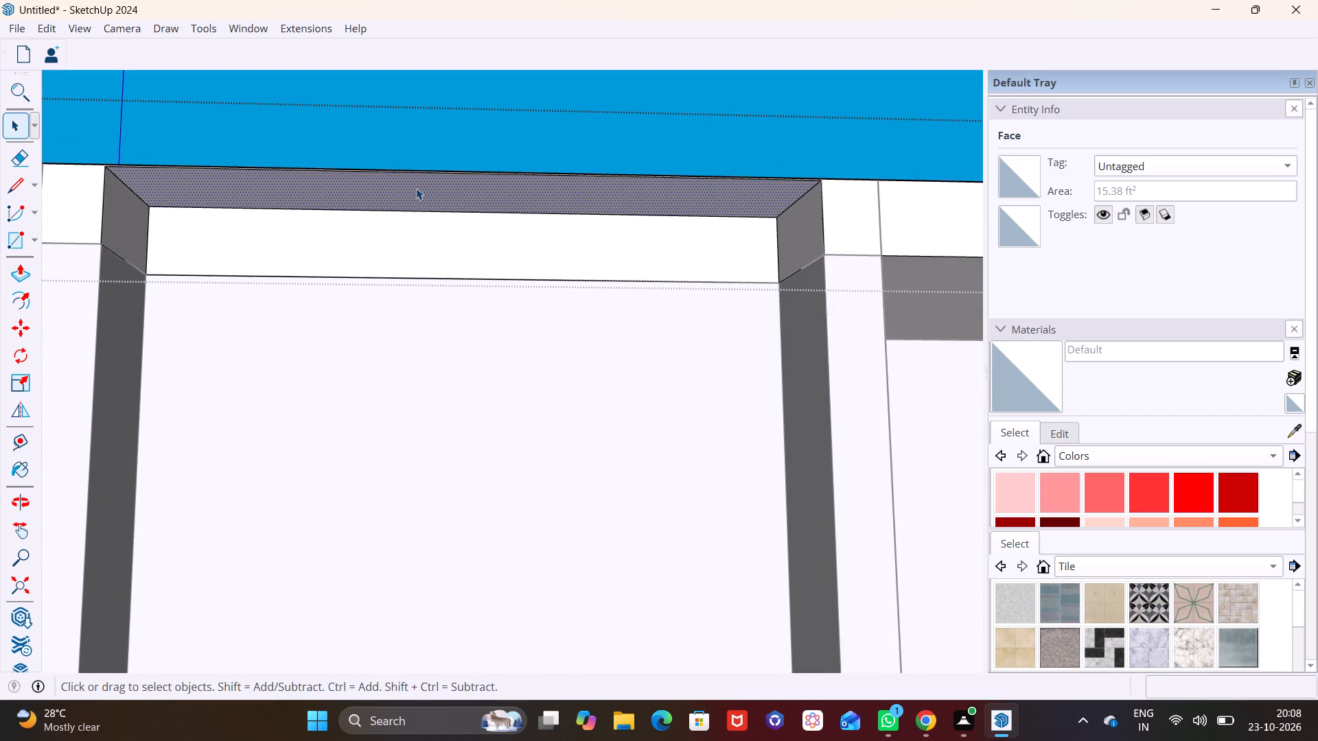
key(Delete)
click(416, 188)
key(Delete)
middle_drag(416, 188, 358, 485)
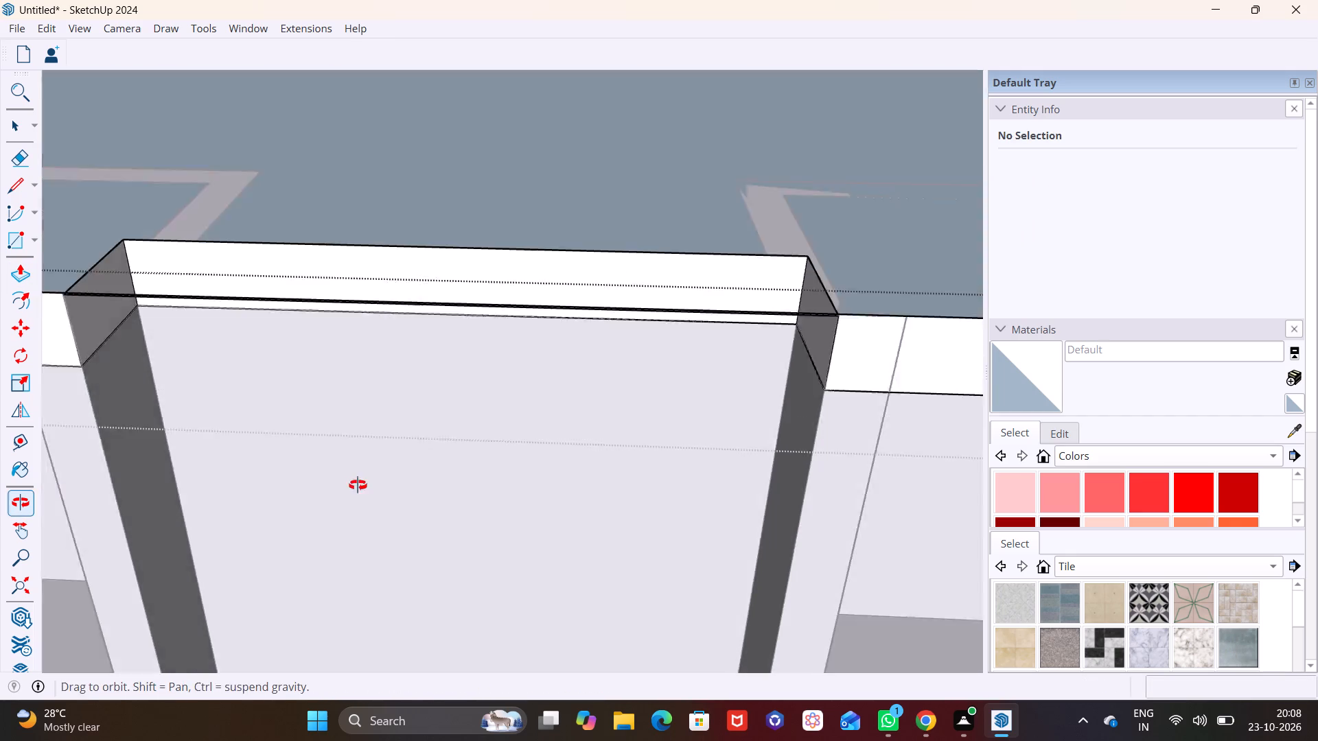
middle_drag(358, 485, 356, 493)
scroll(340, 387, down, 1)
middle_drag(329, 406, 326, 488)
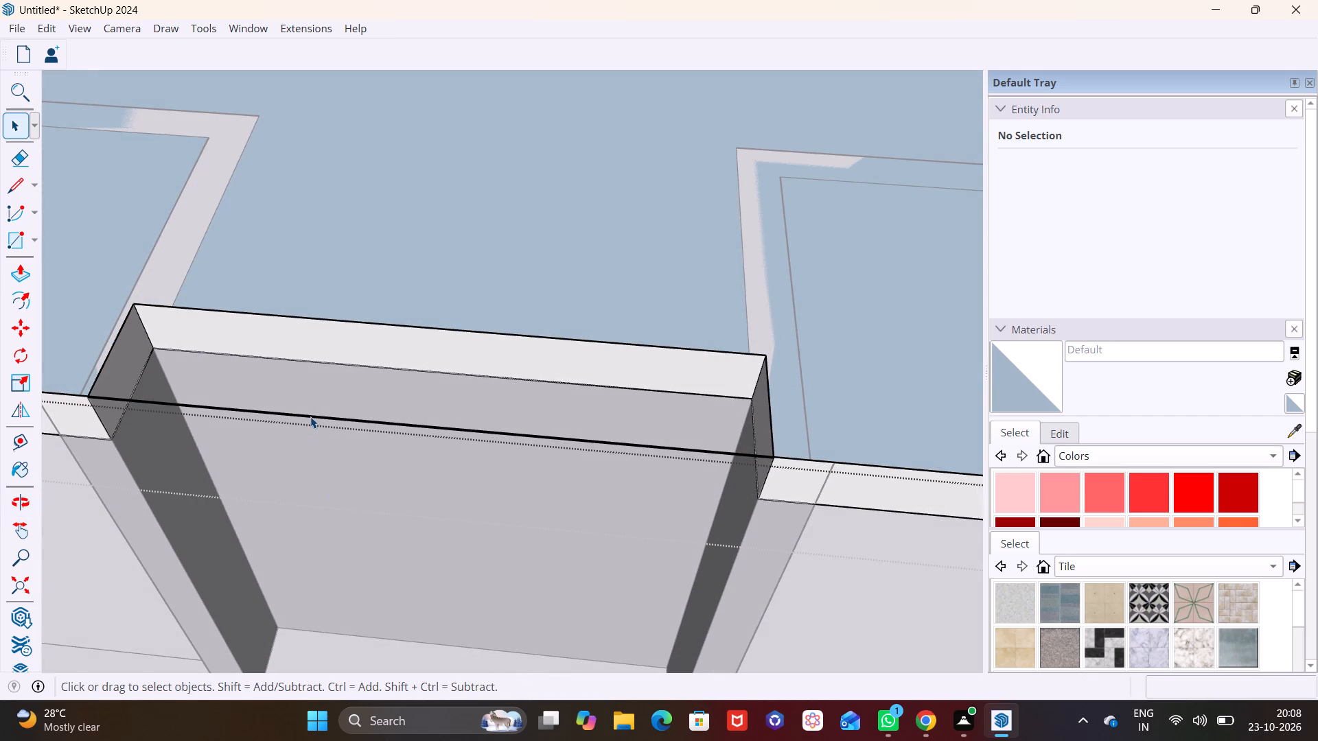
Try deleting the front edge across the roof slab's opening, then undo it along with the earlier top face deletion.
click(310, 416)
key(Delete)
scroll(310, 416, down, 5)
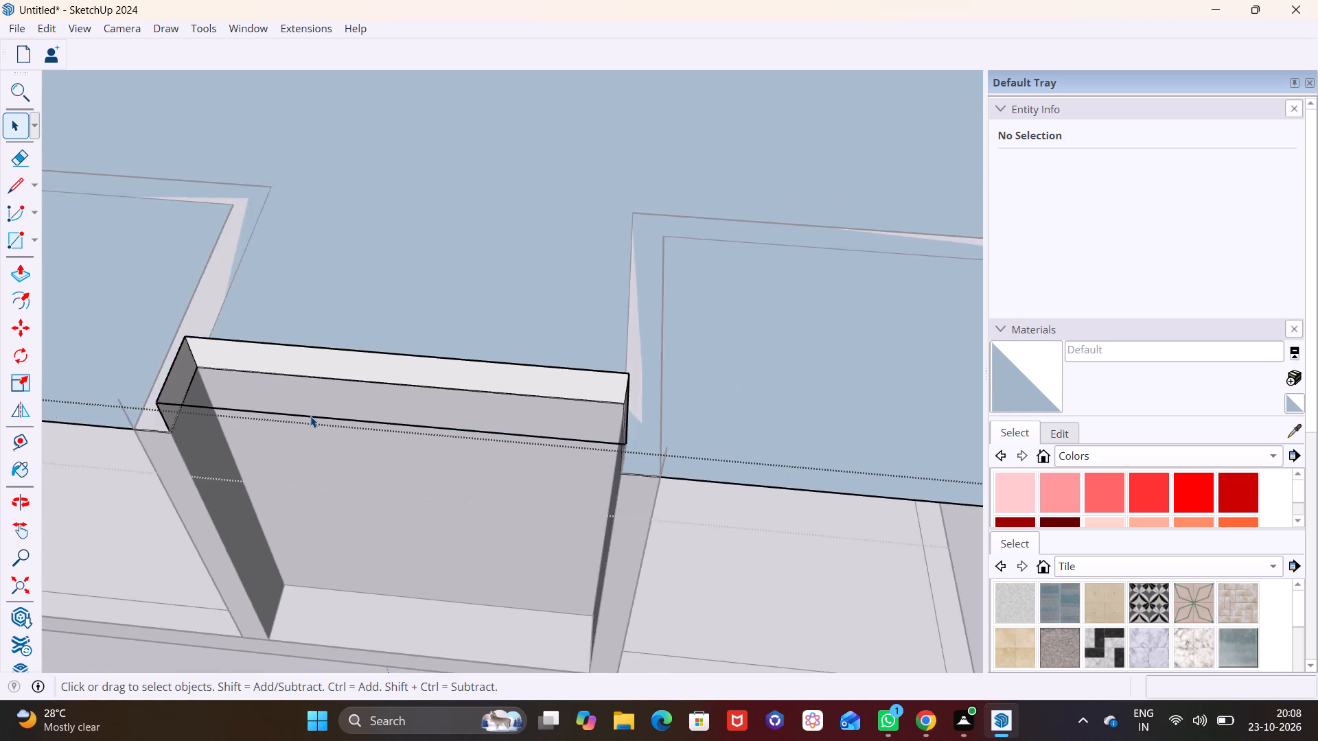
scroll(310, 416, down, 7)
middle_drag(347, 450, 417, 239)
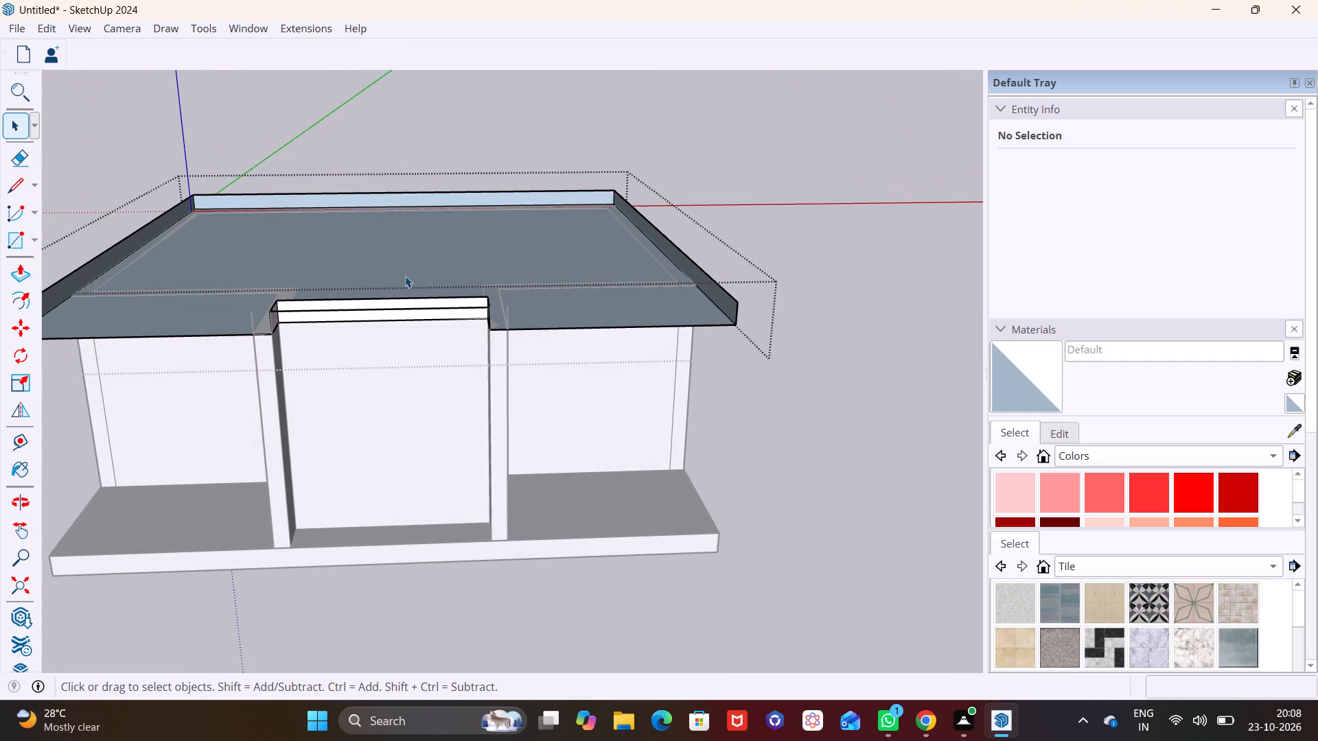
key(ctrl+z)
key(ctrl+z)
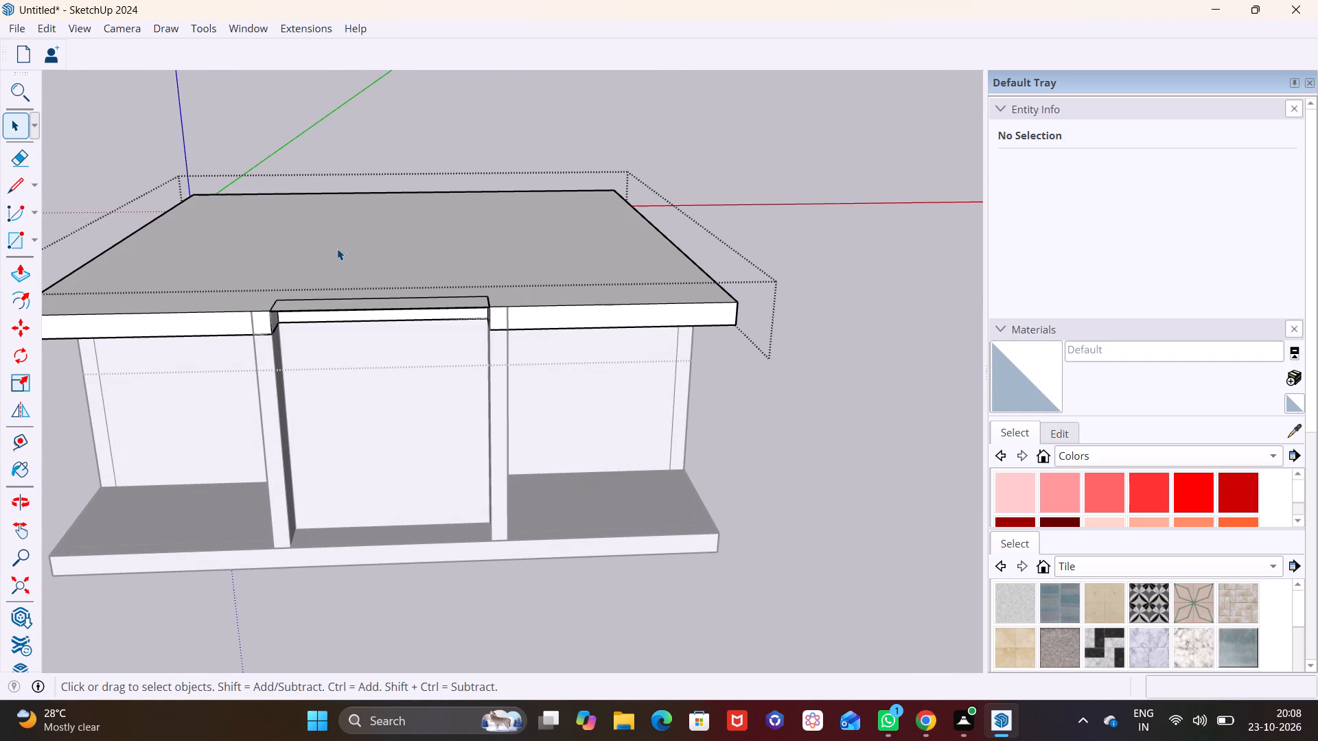
Draw a rectangle 9' by about 1' 8 1/2" on the roof slab's top face, above the front opening between the passage walls.
shift+middle_drag(376, 251, 428, 336)
middle_drag(393, 384, 397, 496)
middle_drag(453, 479, 420, 408)
shift+scroll(453, 479, up, 1)
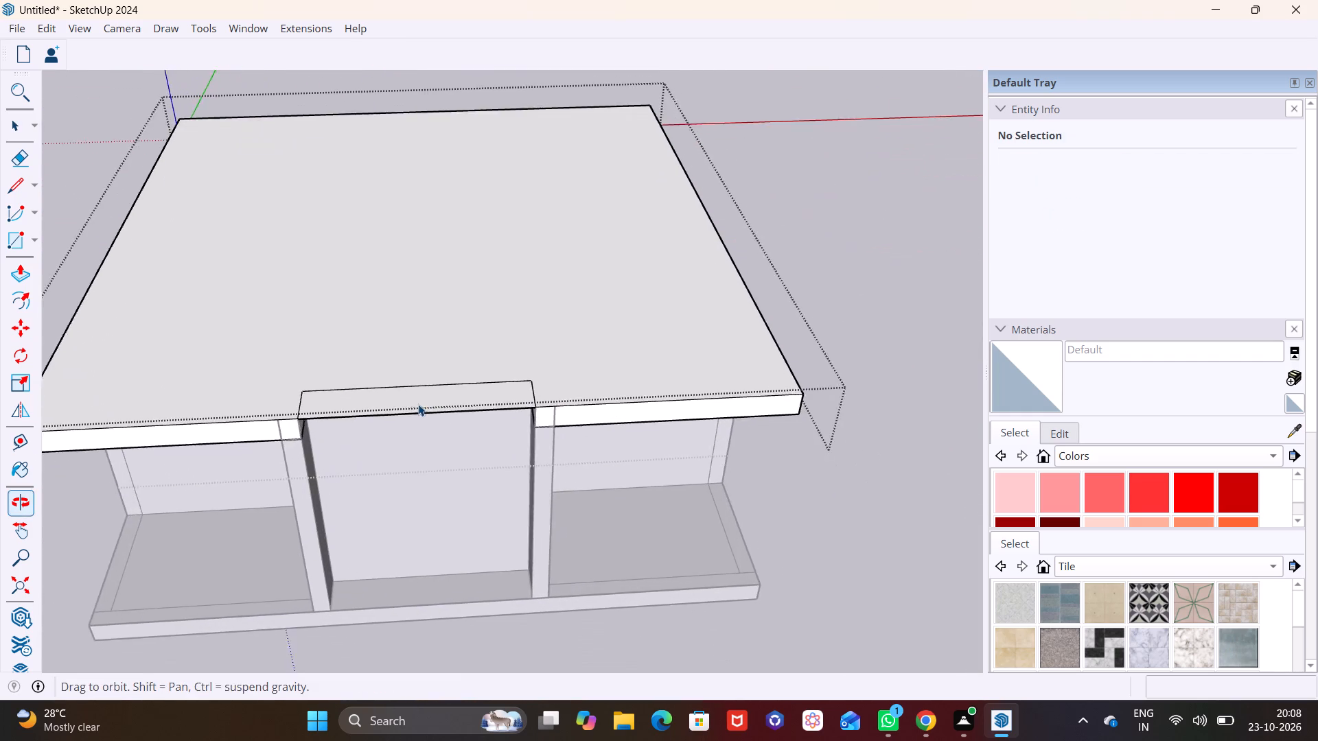
scroll(418, 405, up, 5)
scroll(376, 419, down, 6)
middle_drag(389, 440, 355, 463)
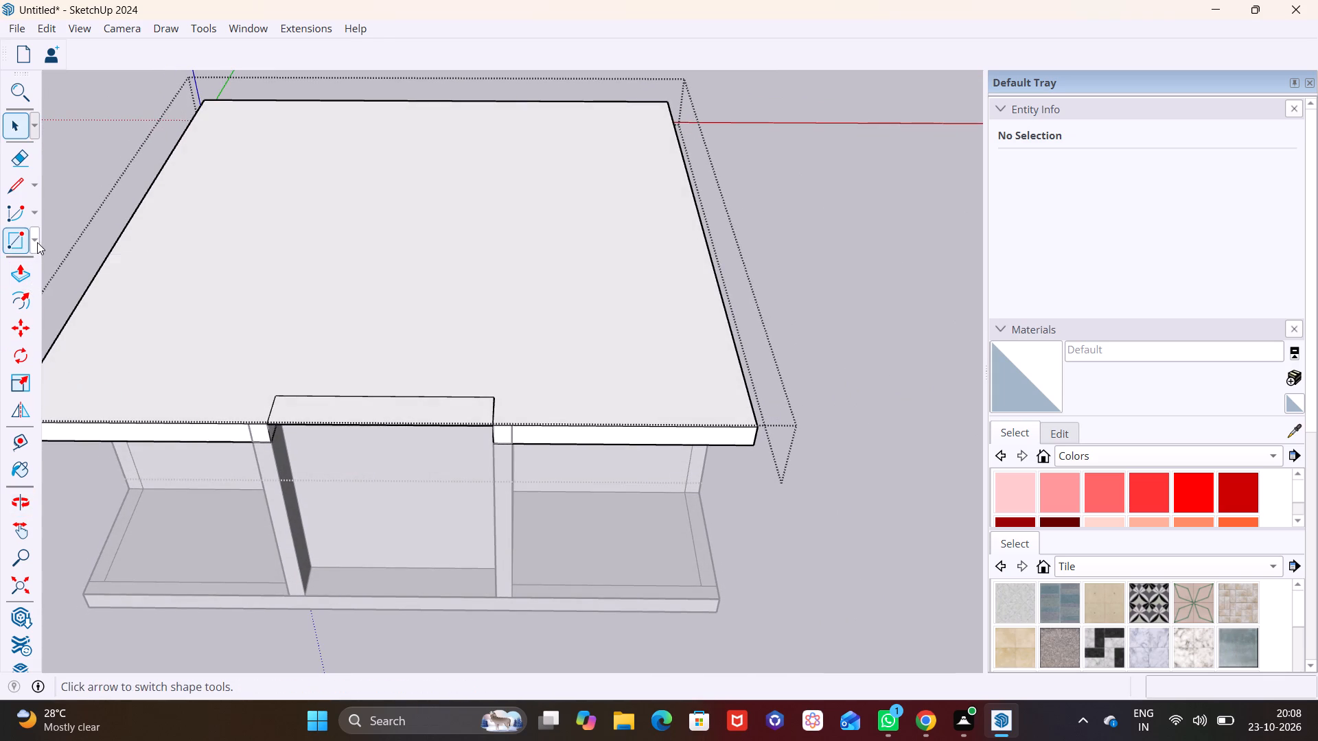
click(37, 242)
click(43, 262)
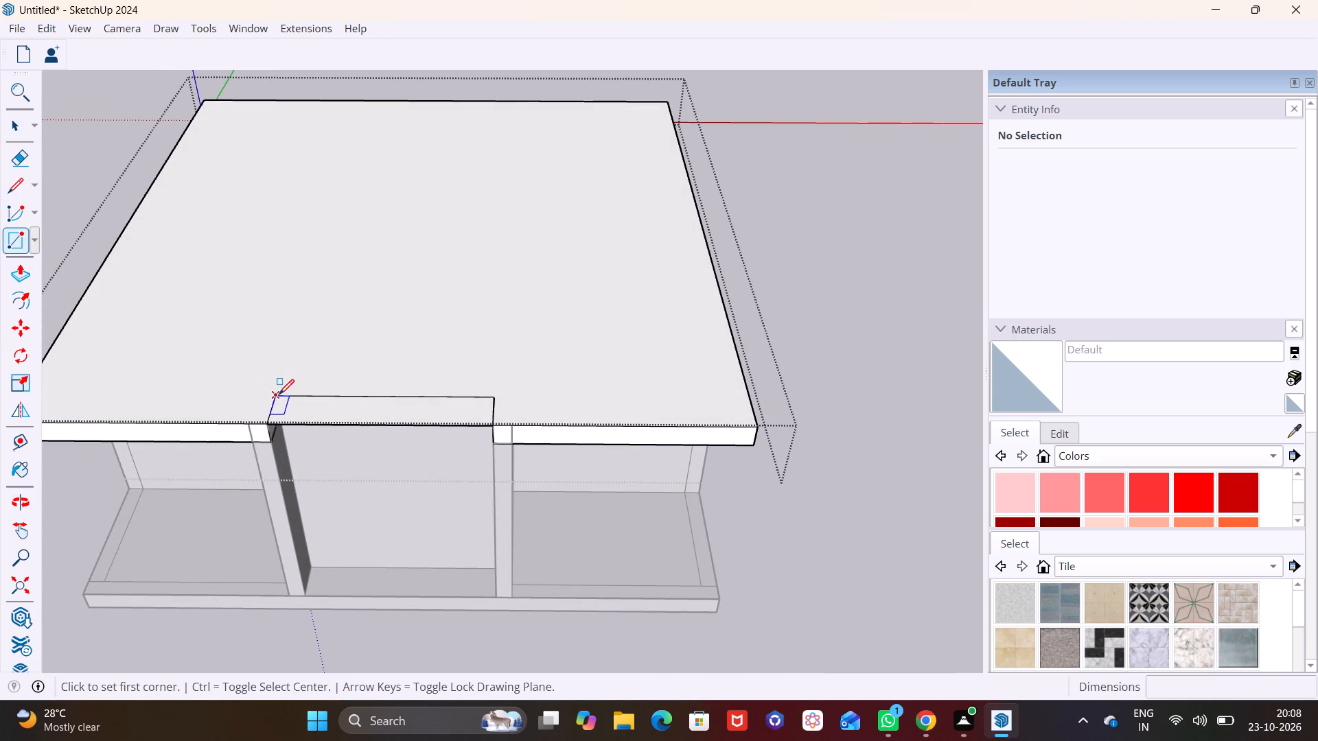
click(279, 395)
click(491, 424)
Delete the rectangular face on the roof slab's top to open the slab between the passage walls.
key(space)
click(419, 406)
key(Delete)
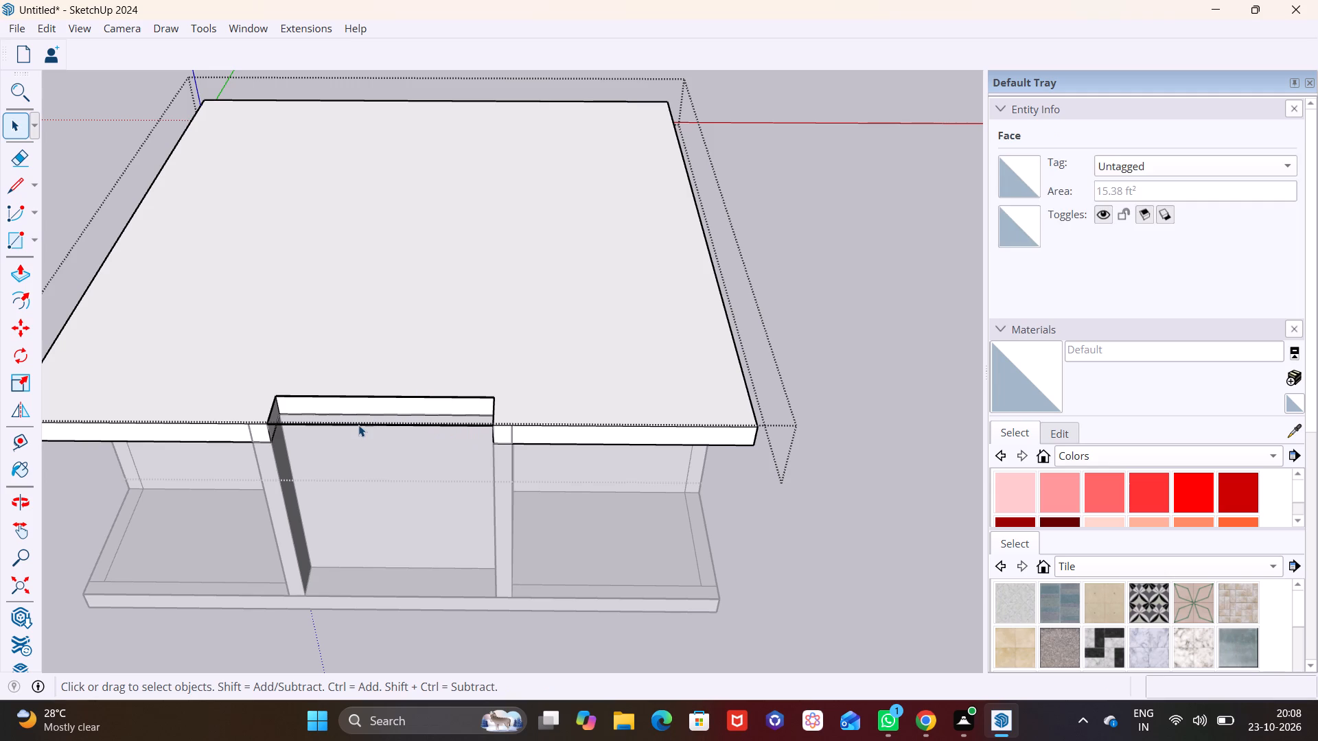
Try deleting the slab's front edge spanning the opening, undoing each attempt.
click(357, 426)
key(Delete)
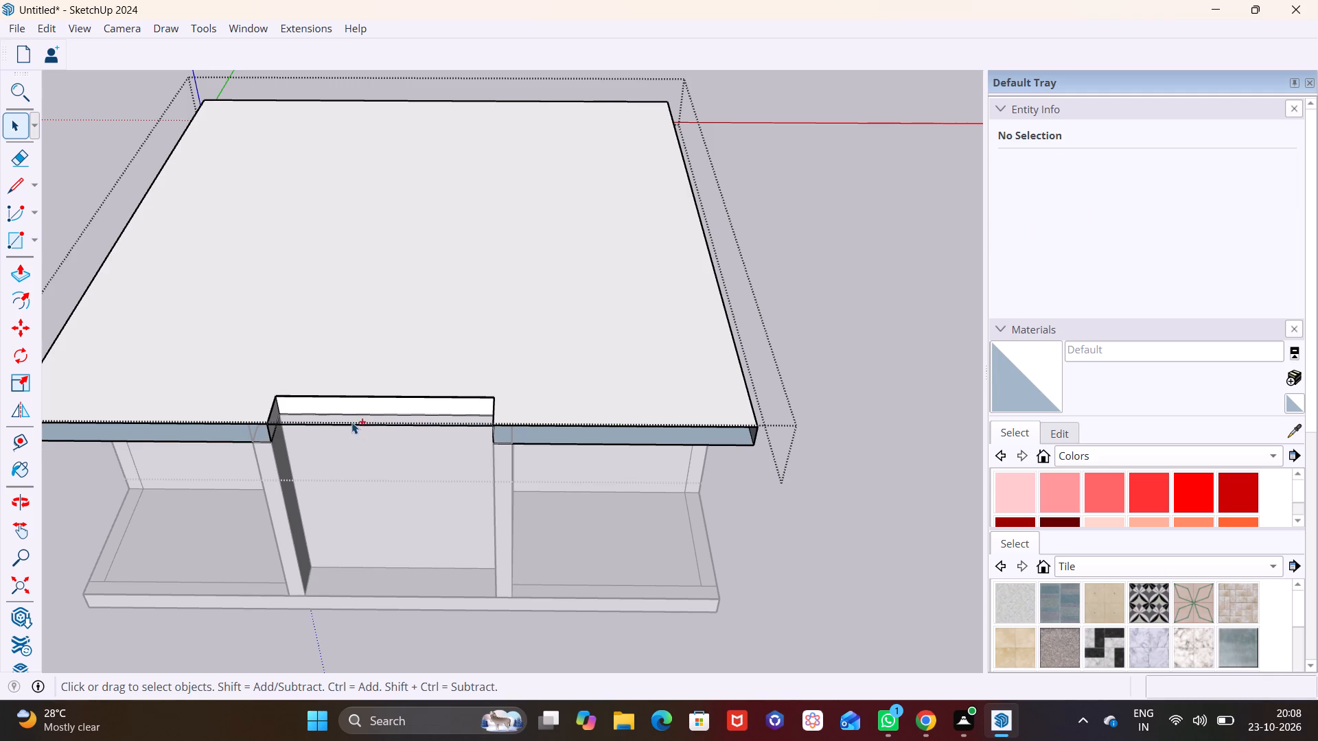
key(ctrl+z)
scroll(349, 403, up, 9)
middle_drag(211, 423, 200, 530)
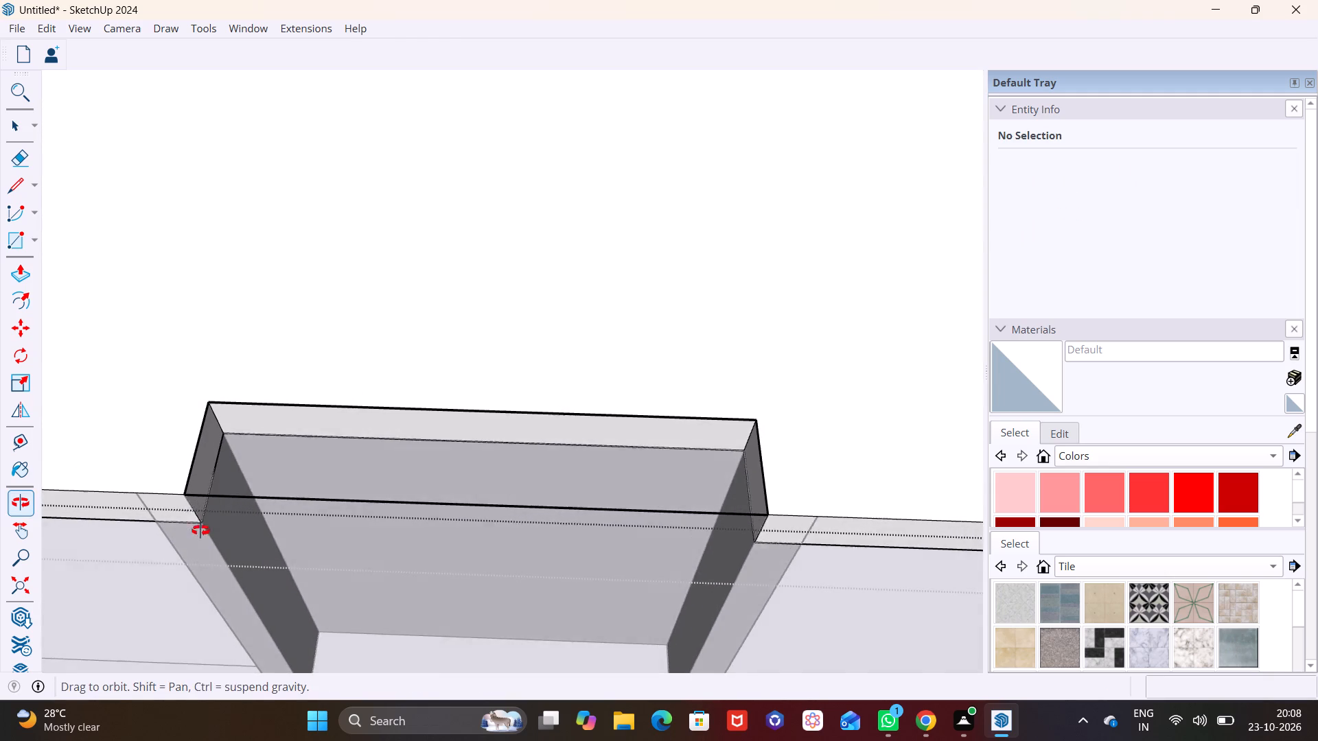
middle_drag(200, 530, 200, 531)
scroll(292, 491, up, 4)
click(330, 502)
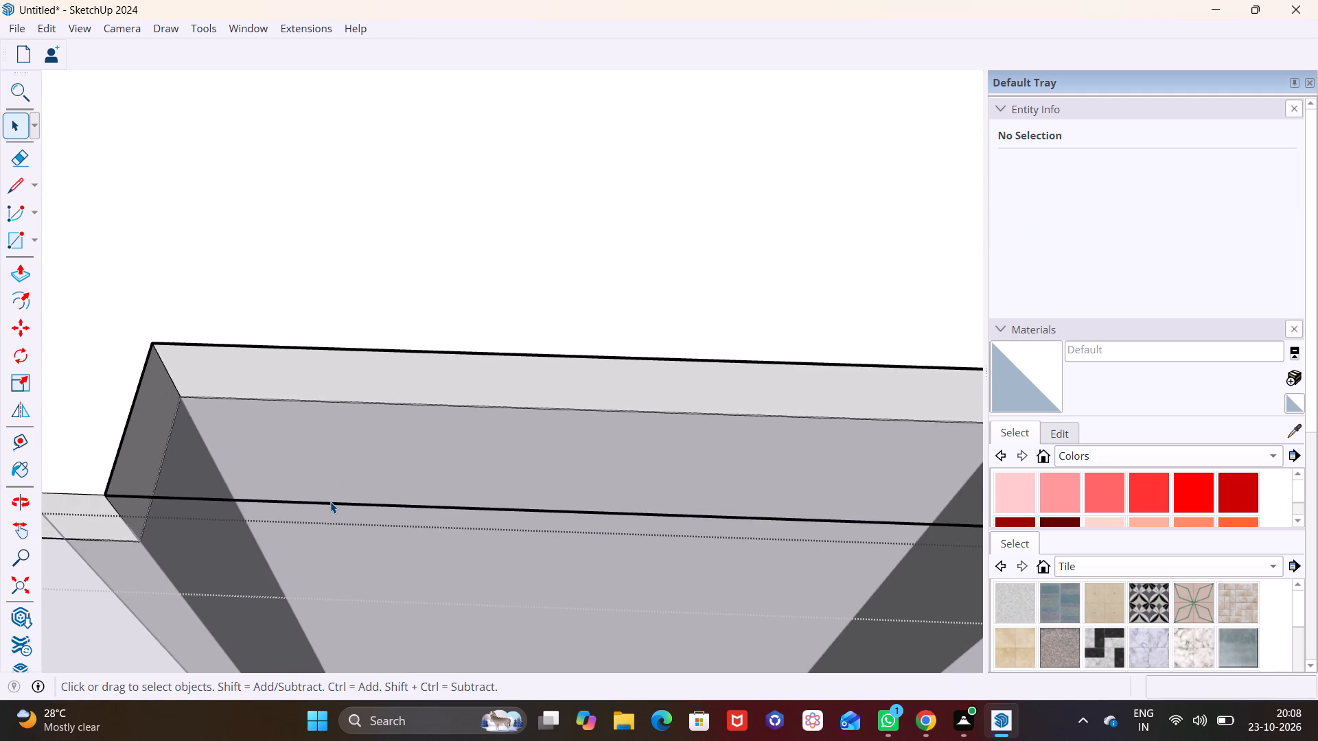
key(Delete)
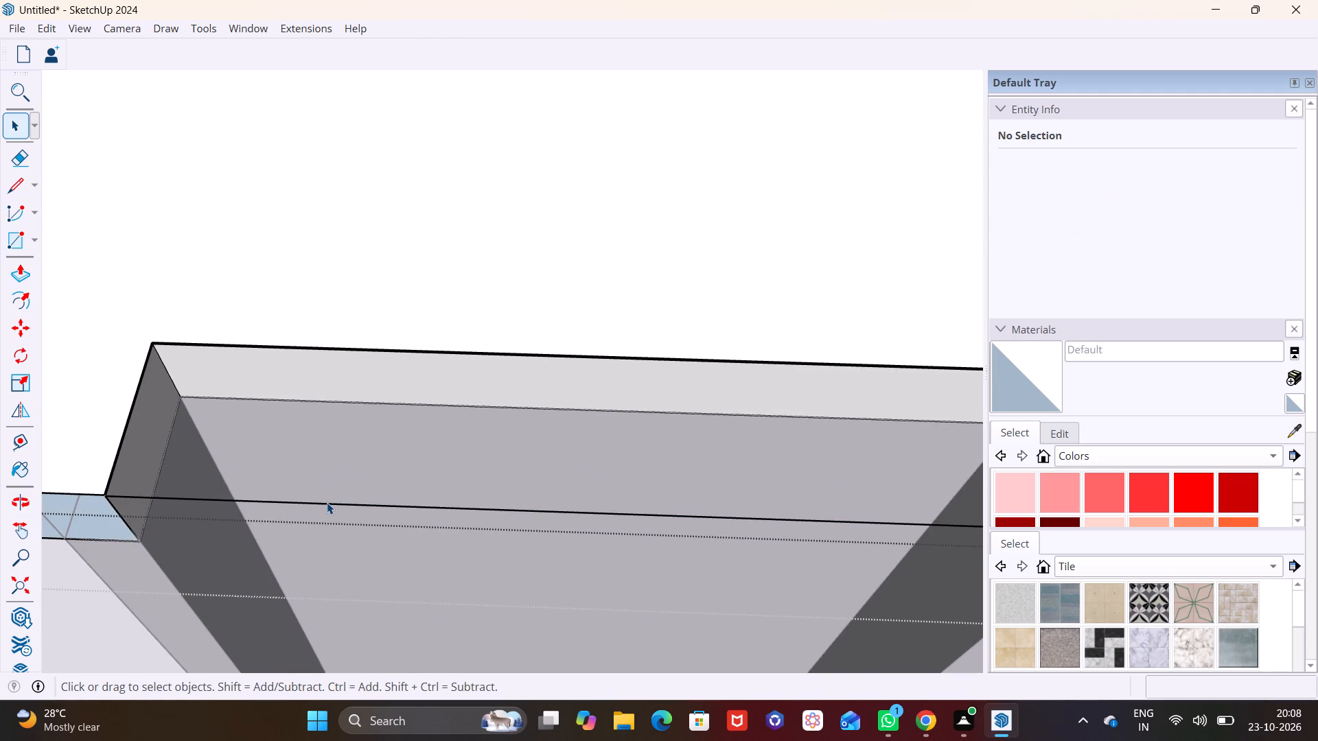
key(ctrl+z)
Close the roof slab's group after editing the opening.
middle_drag(194, 486, 262, 296)
shift+middle_drag(313, 357, 308, 387)
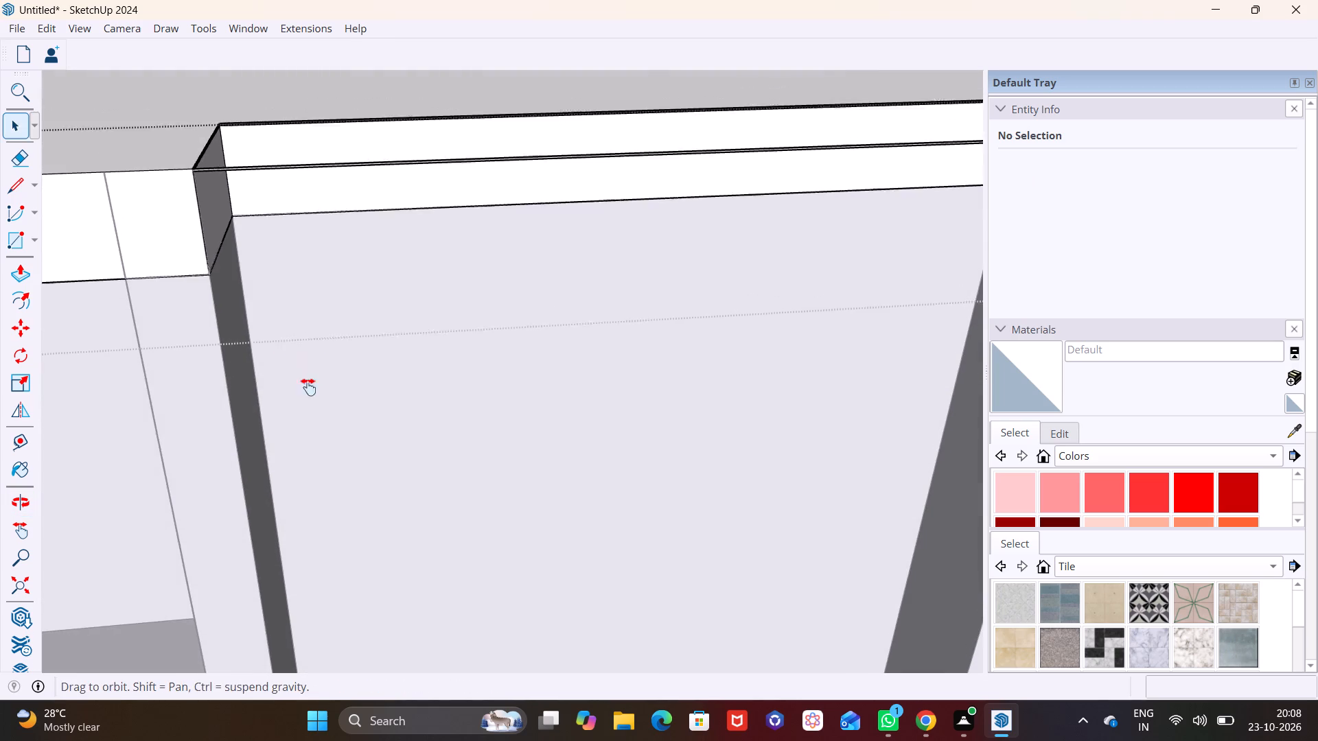
shift+middle_drag(308, 387, 264, 492)
middle_drag(384, 493, 346, 366)
scroll(349, 436, down, 12)
key(space)
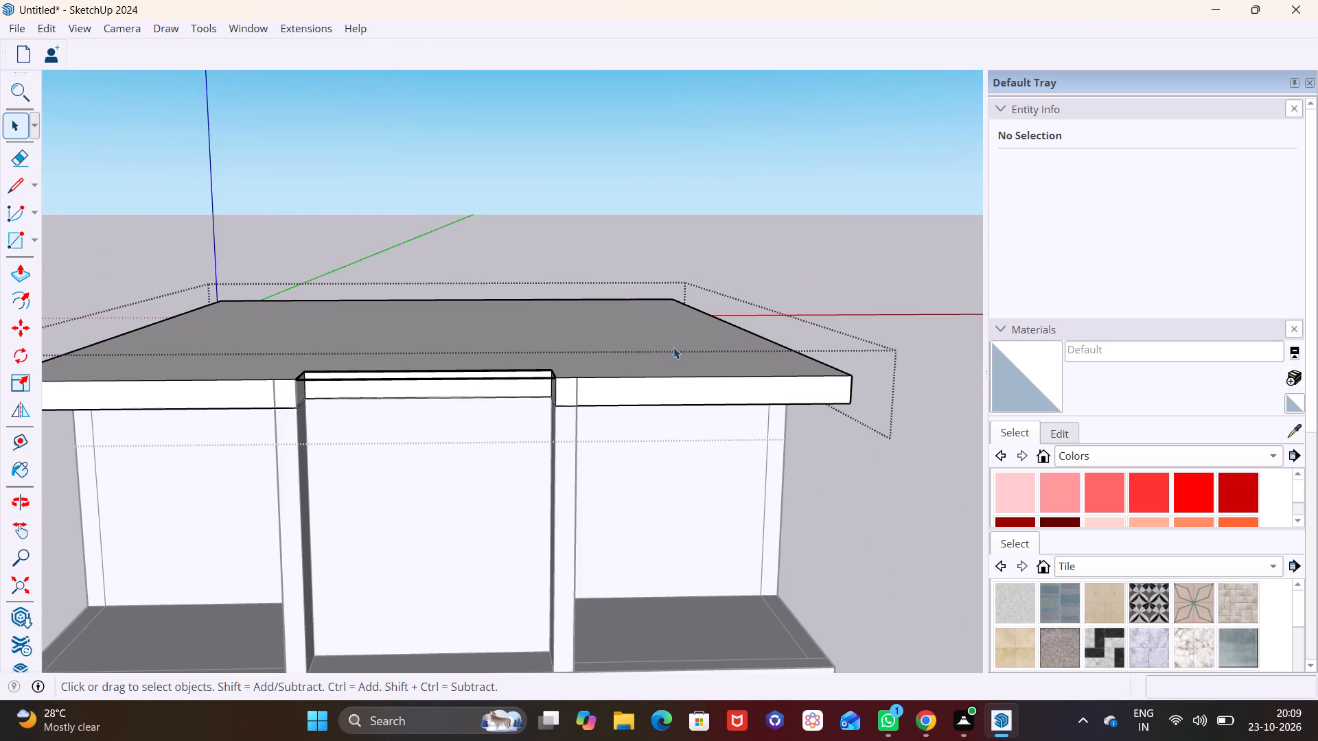
click(909, 370)
Examine the front corner of the opening where the thin strip across the roof slab meets the passage wall.
scroll(479, 386, up, 5)
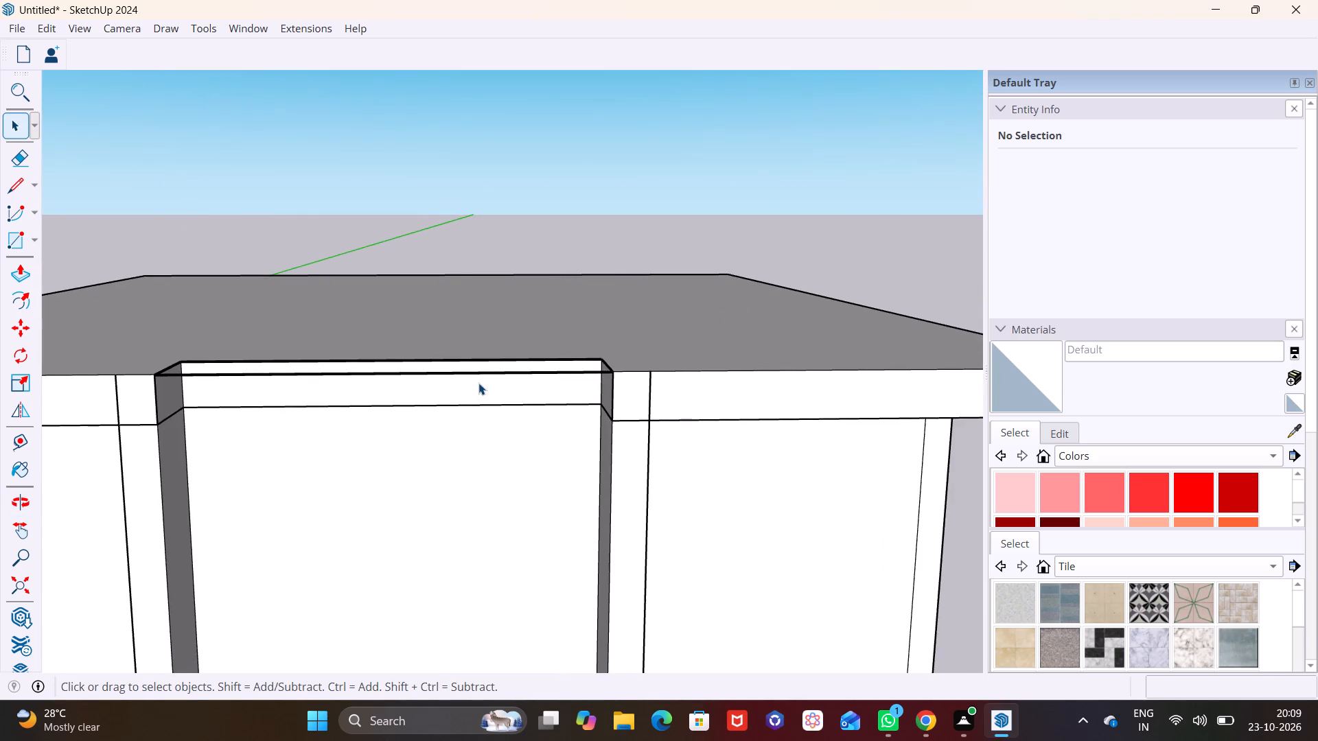
middle_drag(478, 383, 246, 505)
scroll(538, 391, up, 1)
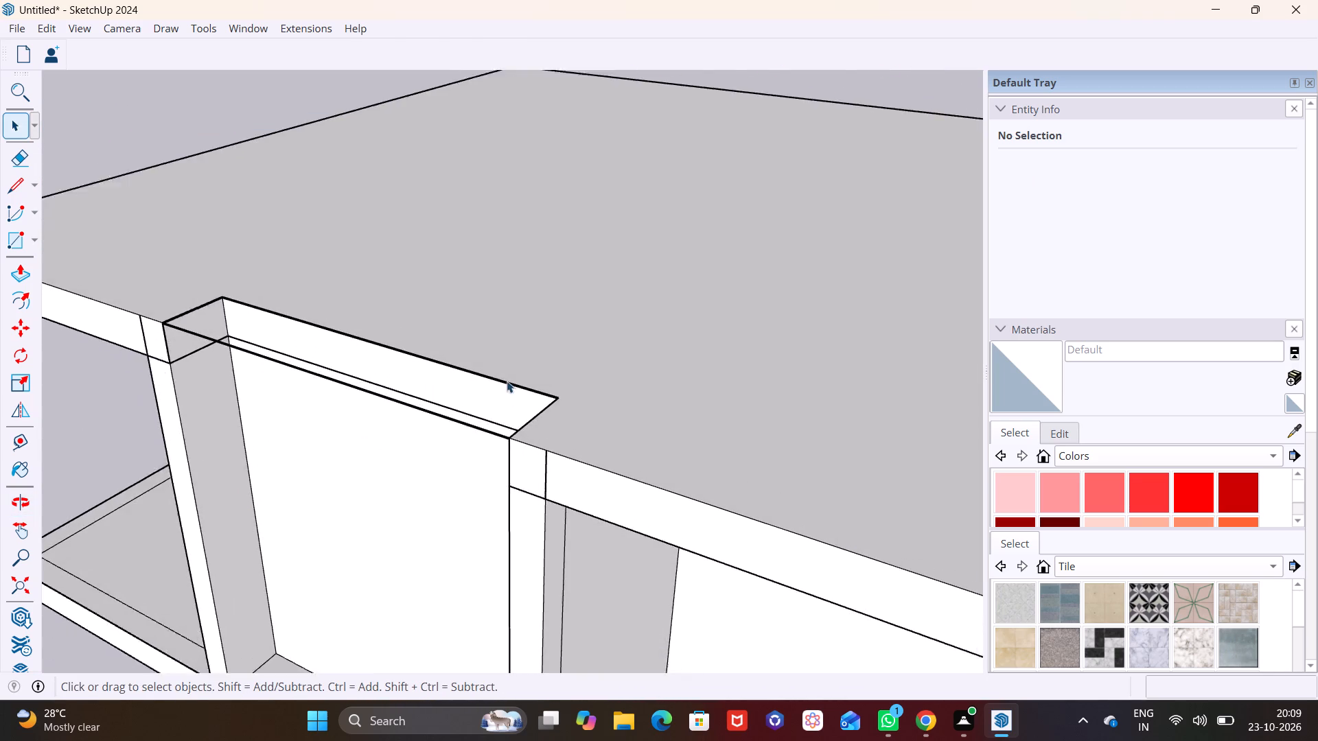
scroll(507, 381, up, 4)
shift+middle_drag(438, 434, 397, 262)
middle_drag(424, 307, 408, 473)
scroll(446, 471, up, 5)
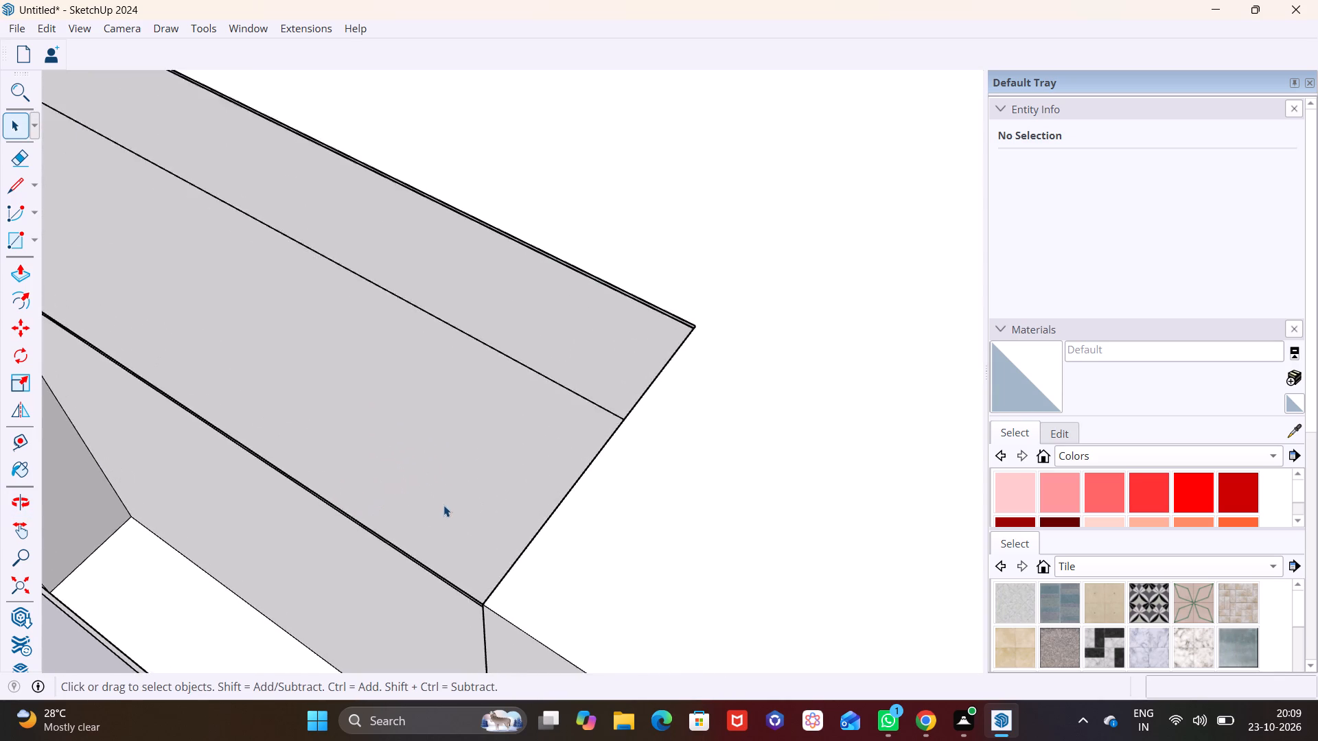
scroll(443, 505, up, 2)
shift+middle_drag(474, 519, 476, 315)
scroll(476, 342, up, 3)
shift+middle_drag(474, 181, 461, 447)
shift+middle_drag(485, 452, 507, 321)
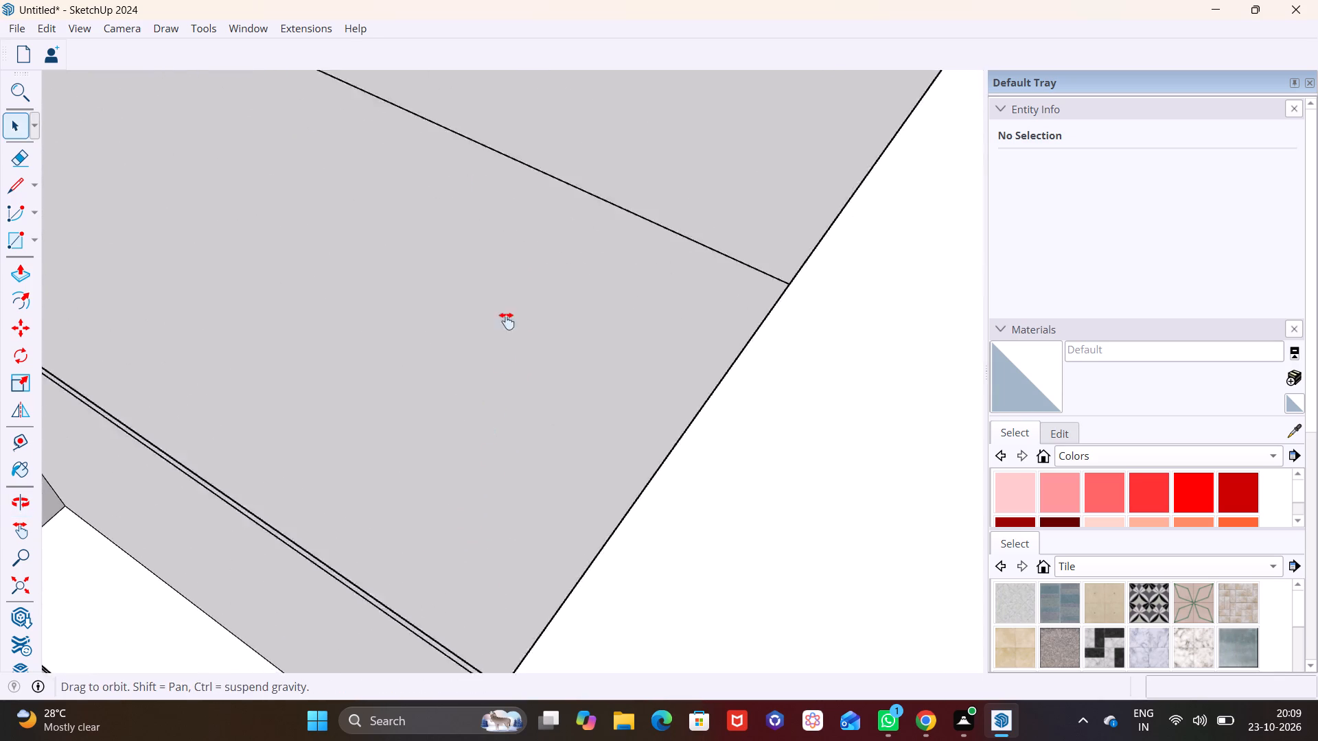
shift+middle_drag(507, 321, 513, 288)
scroll(527, 290, up, 4)
scroll(580, 276, down, 5)
shift+middle_drag(586, 271, 550, 288)
middle_drag(554, 290, 622, 198)
Draw a small rectangle about 3/16" wide on the thin strip, at the corner beside the passage wall.
scroll(491, 210, up, 14)
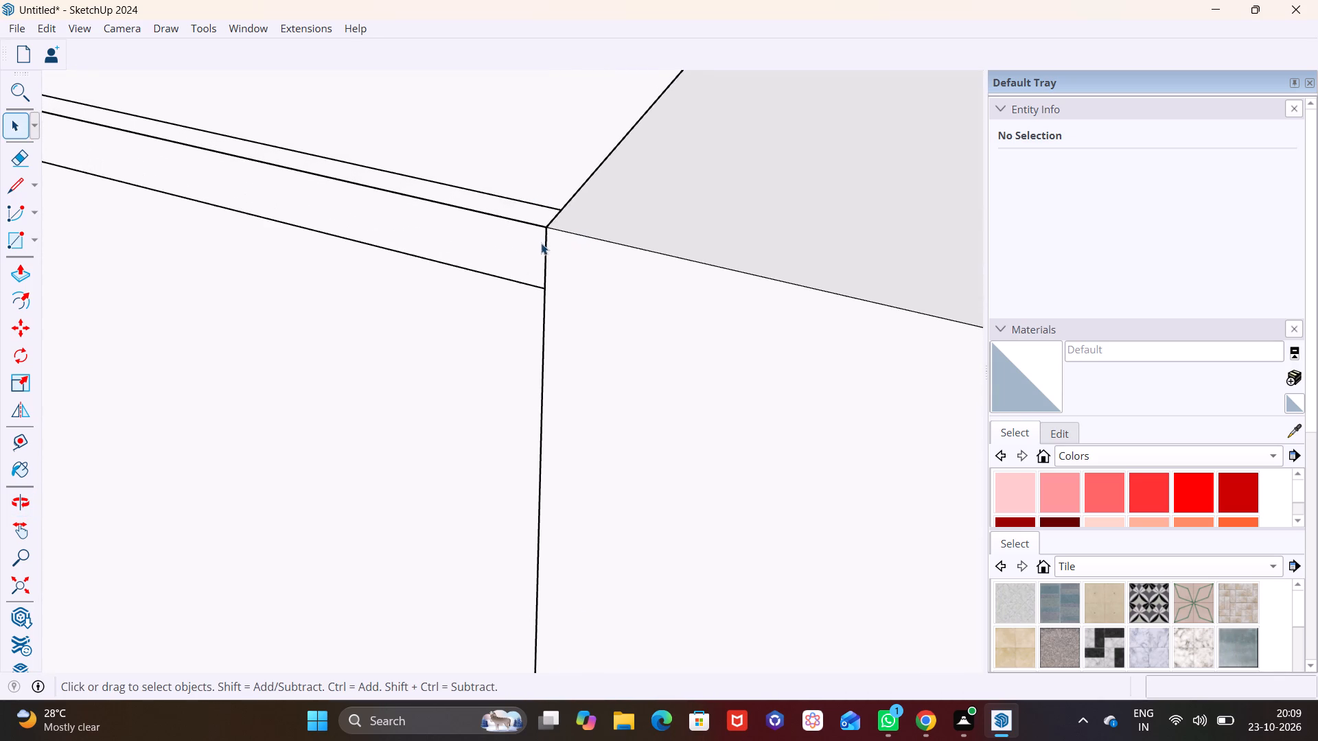
scroll(541, 243, up, 1)
middle_drag(537, 243, 489, 344)
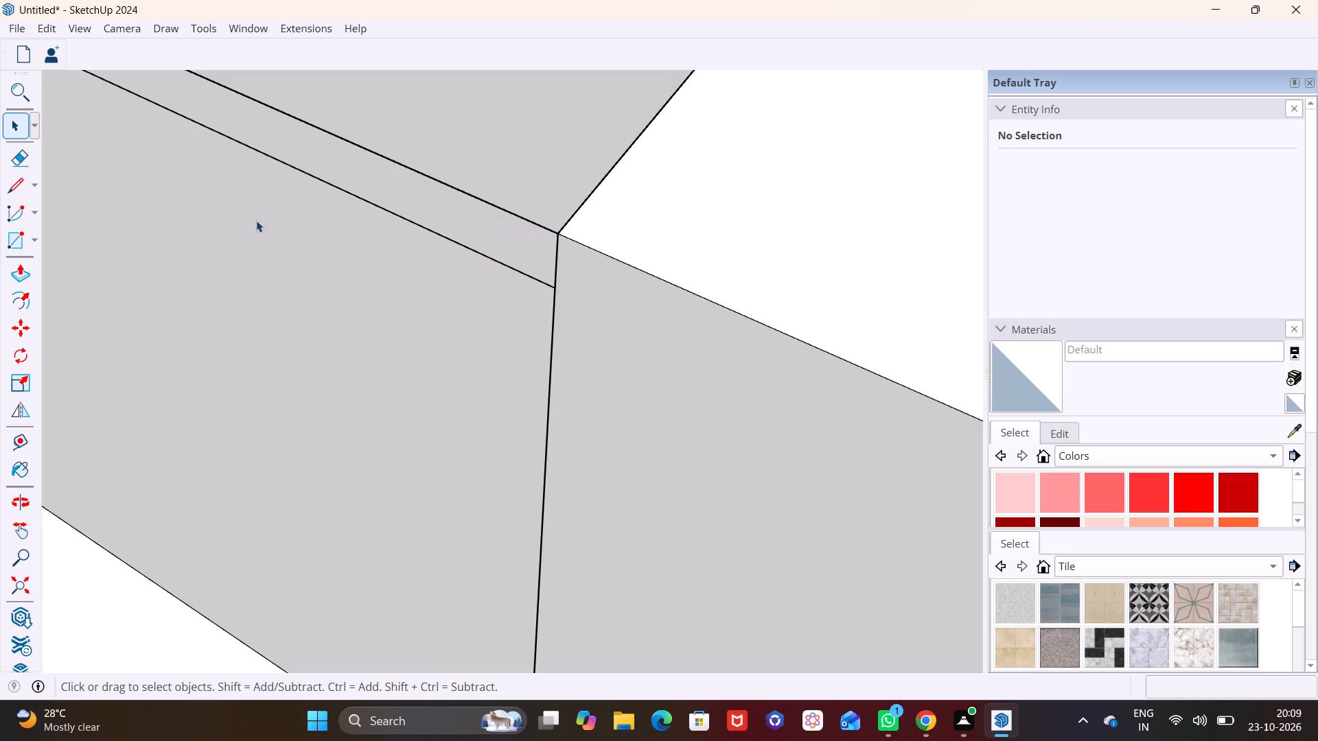
click(39, 238)
click(34, 242)
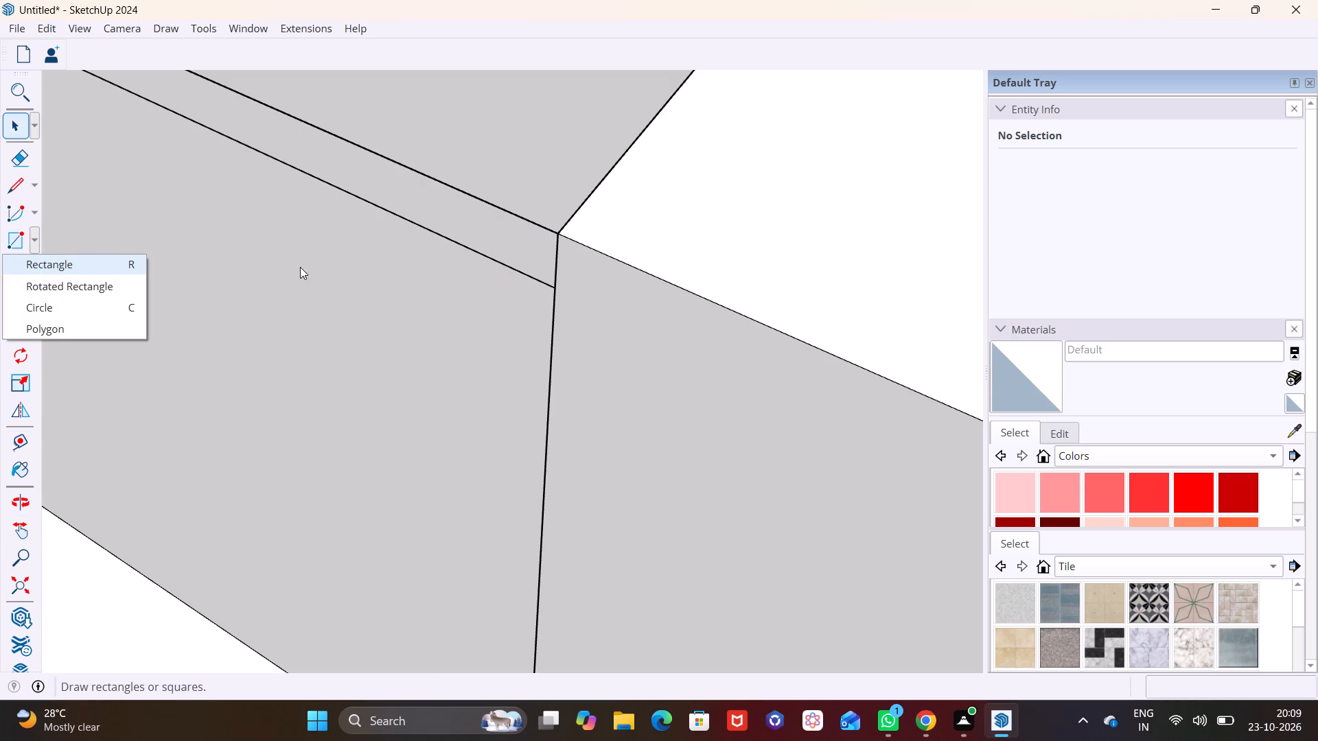
click(39, 262)
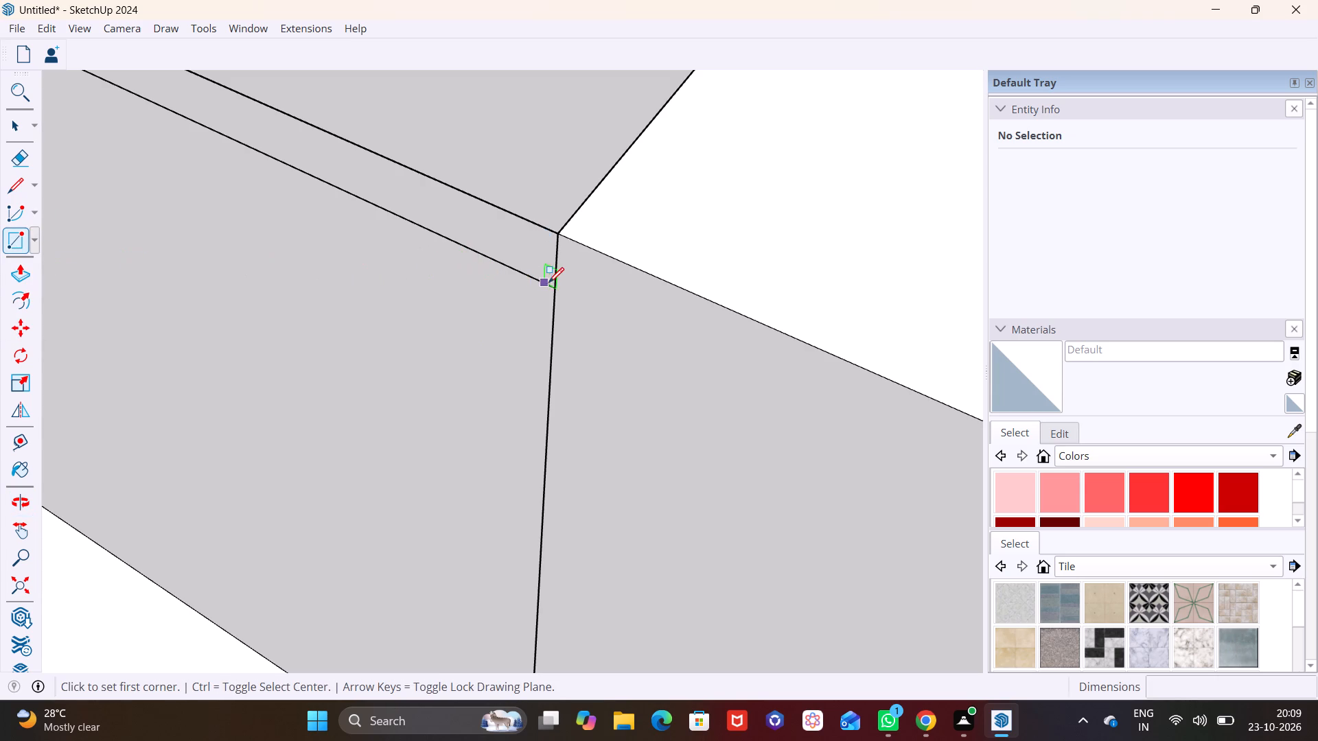
click(551, 287)
click(553, 239)
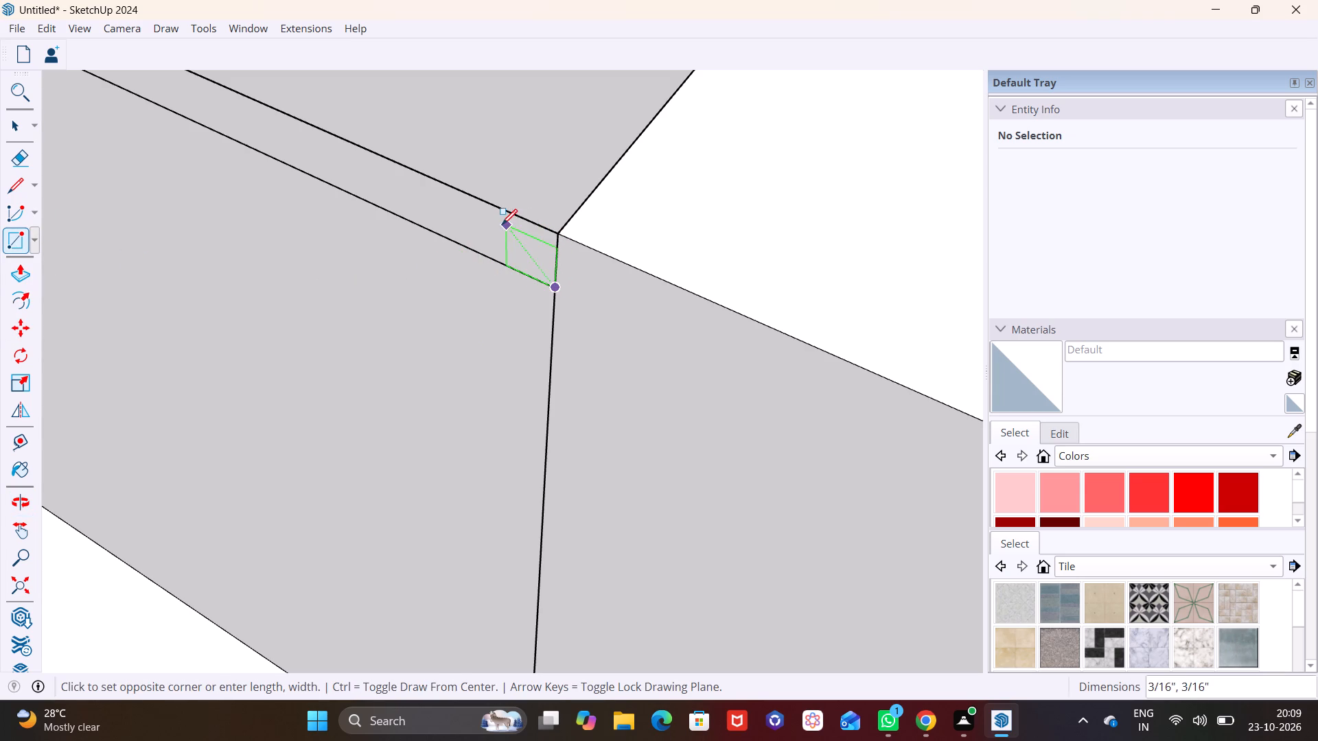
click(511, 214)
Delete the small corner rectangle's face and try to delete the remaining faces behind and just below it.
key(space)
click(523, 241)
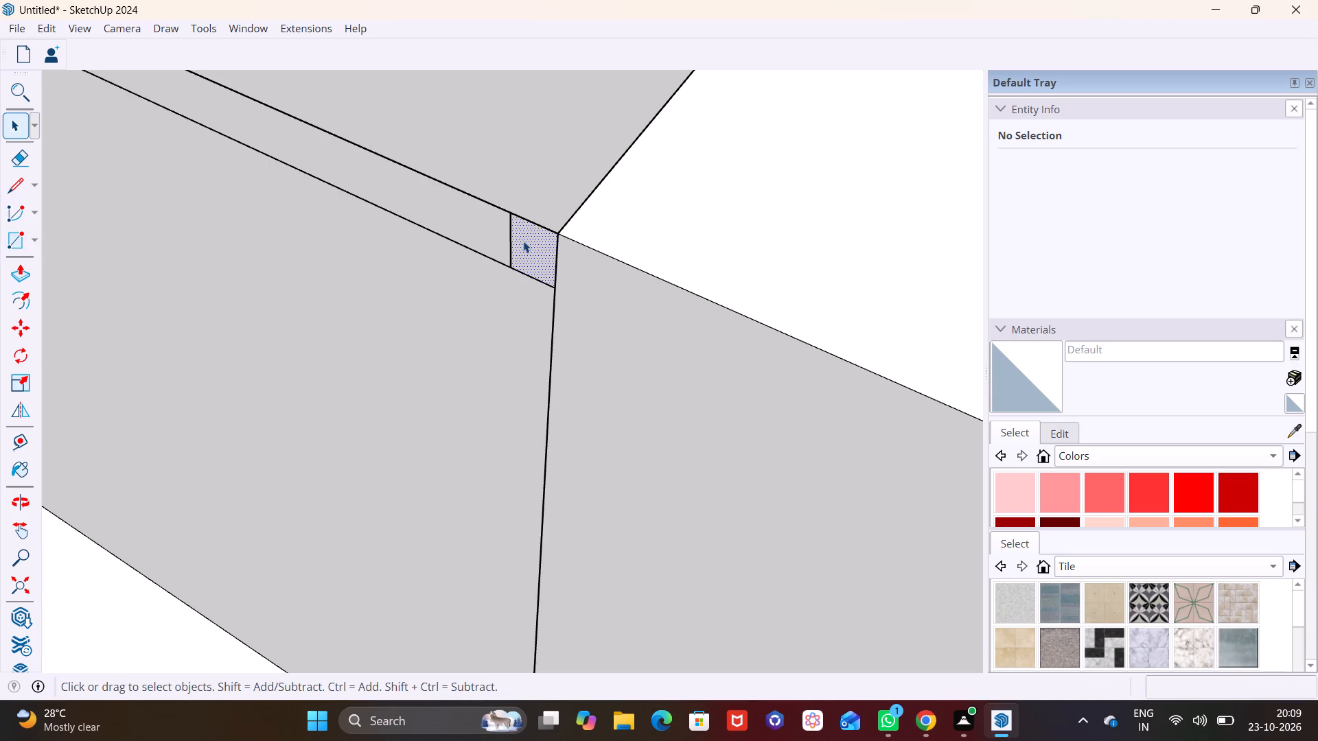
key(Delete)
click(535, 225)
key(Delete)
click(529, 281)
click(531, 278)
key(Delete)
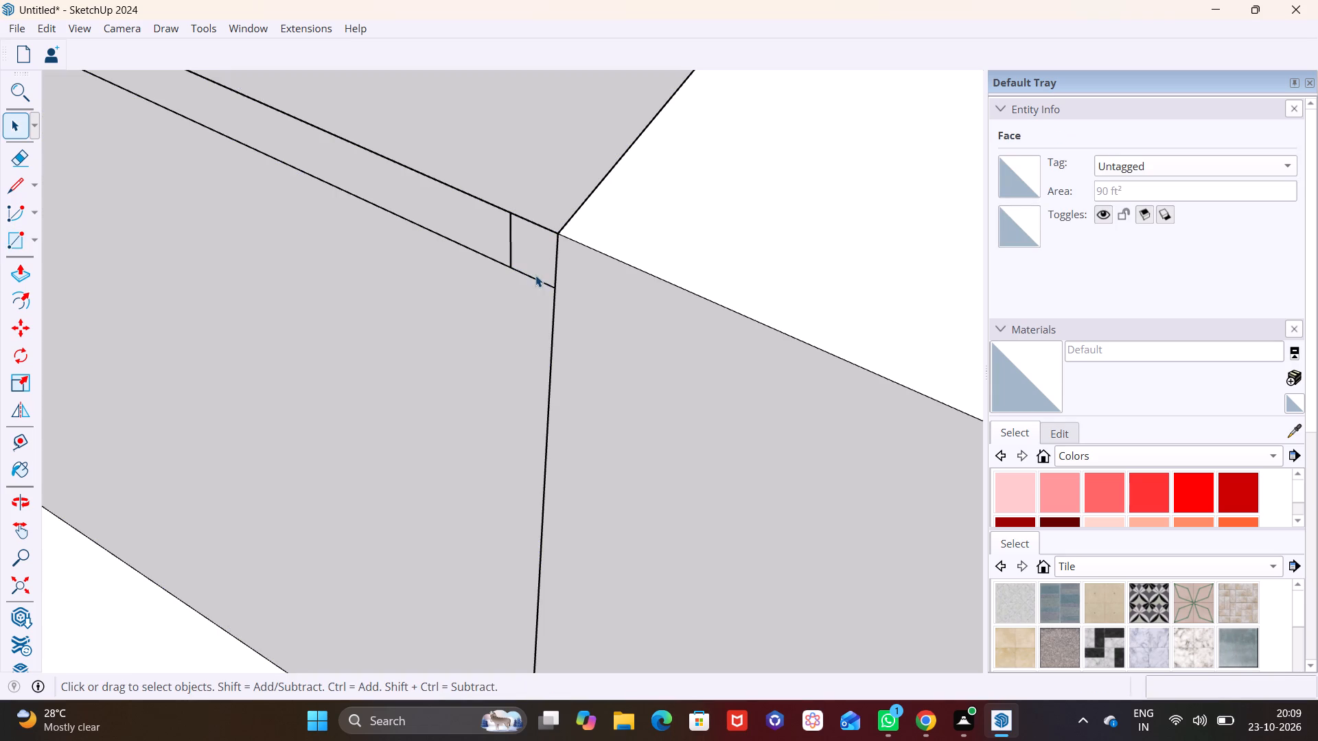
middle_drag(540, 255, 721, 140)
click(474, 246)
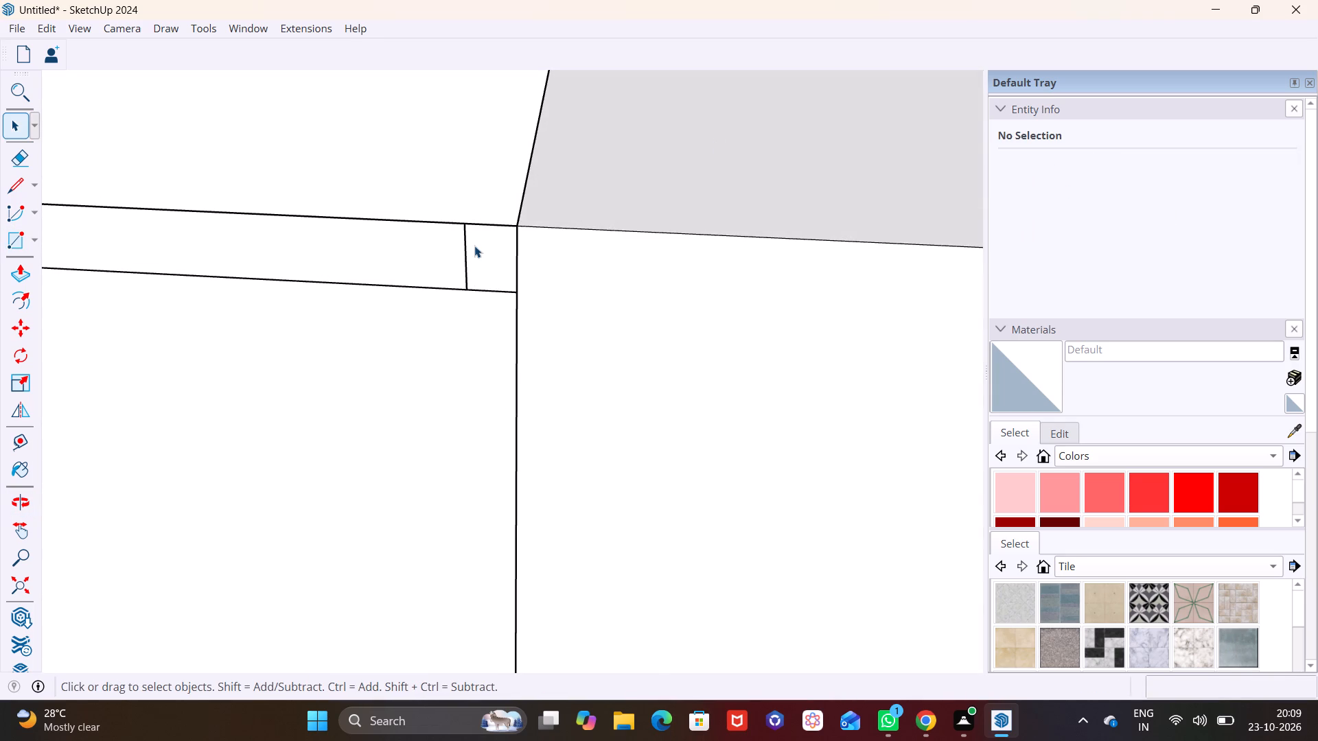
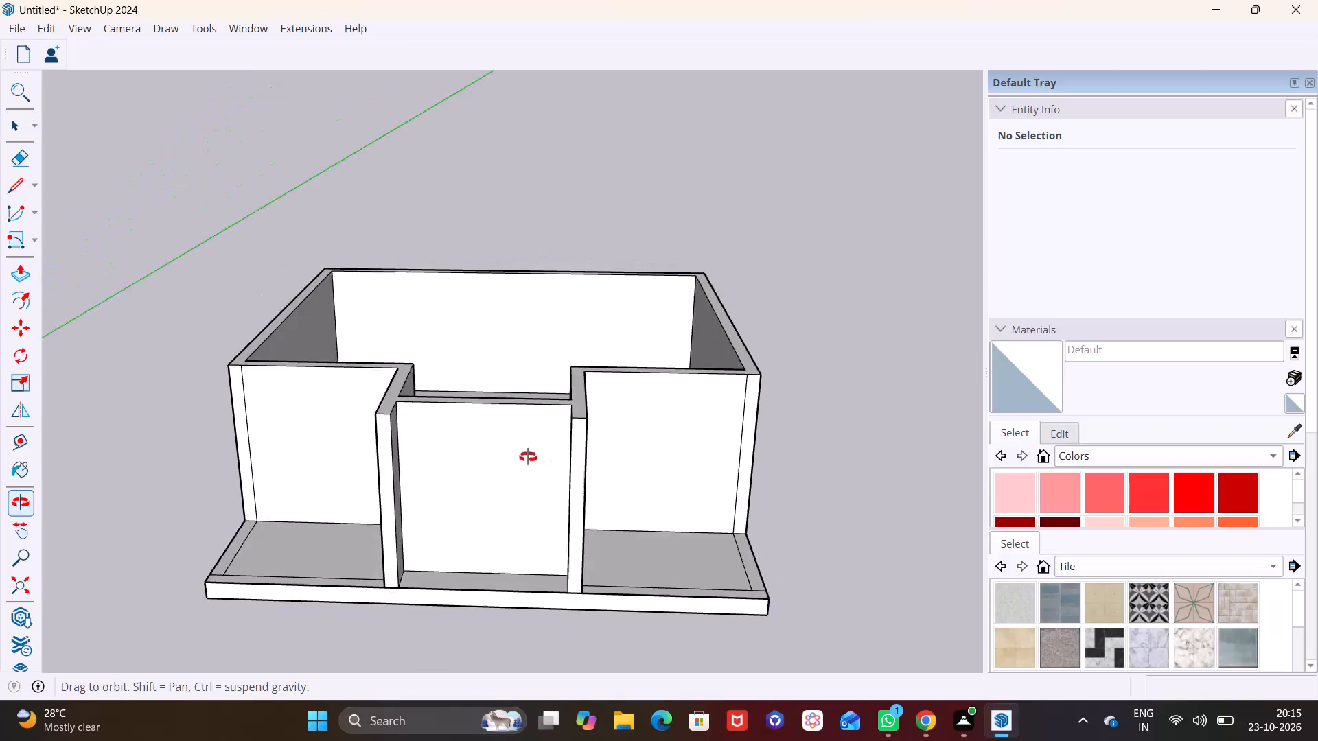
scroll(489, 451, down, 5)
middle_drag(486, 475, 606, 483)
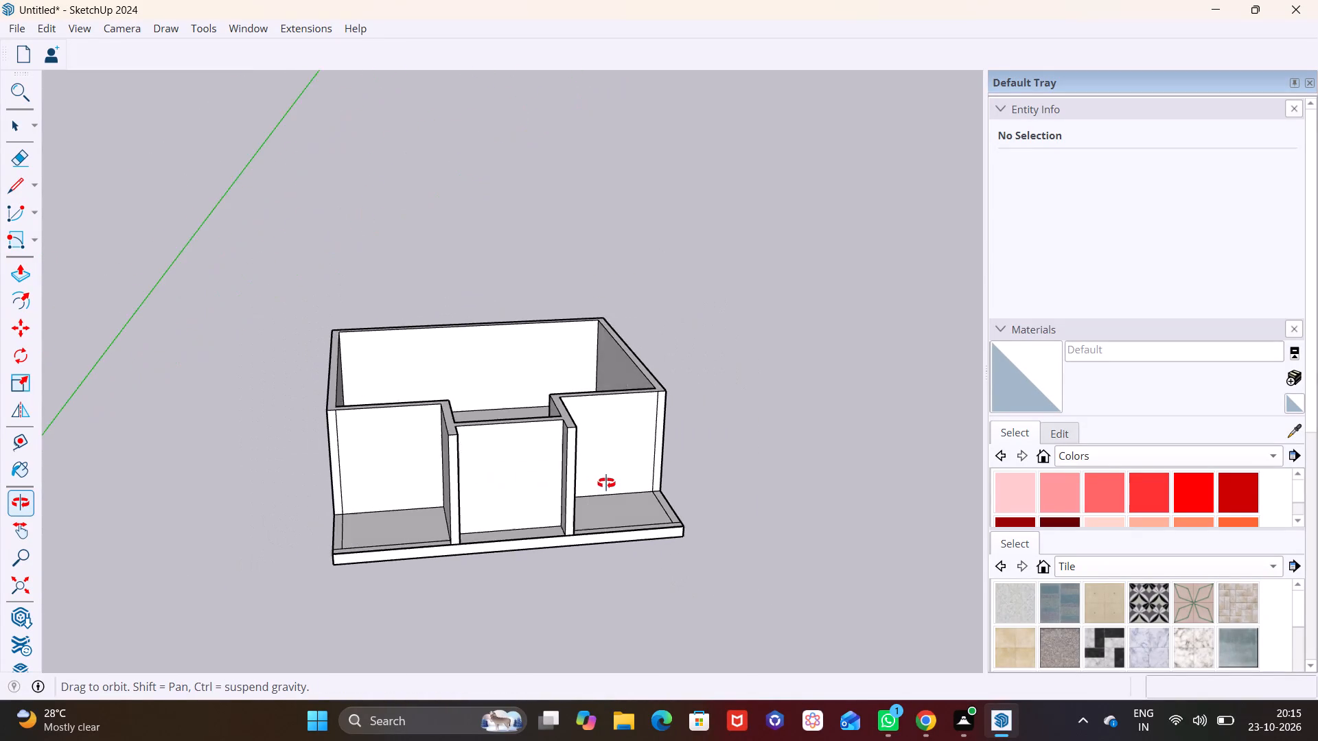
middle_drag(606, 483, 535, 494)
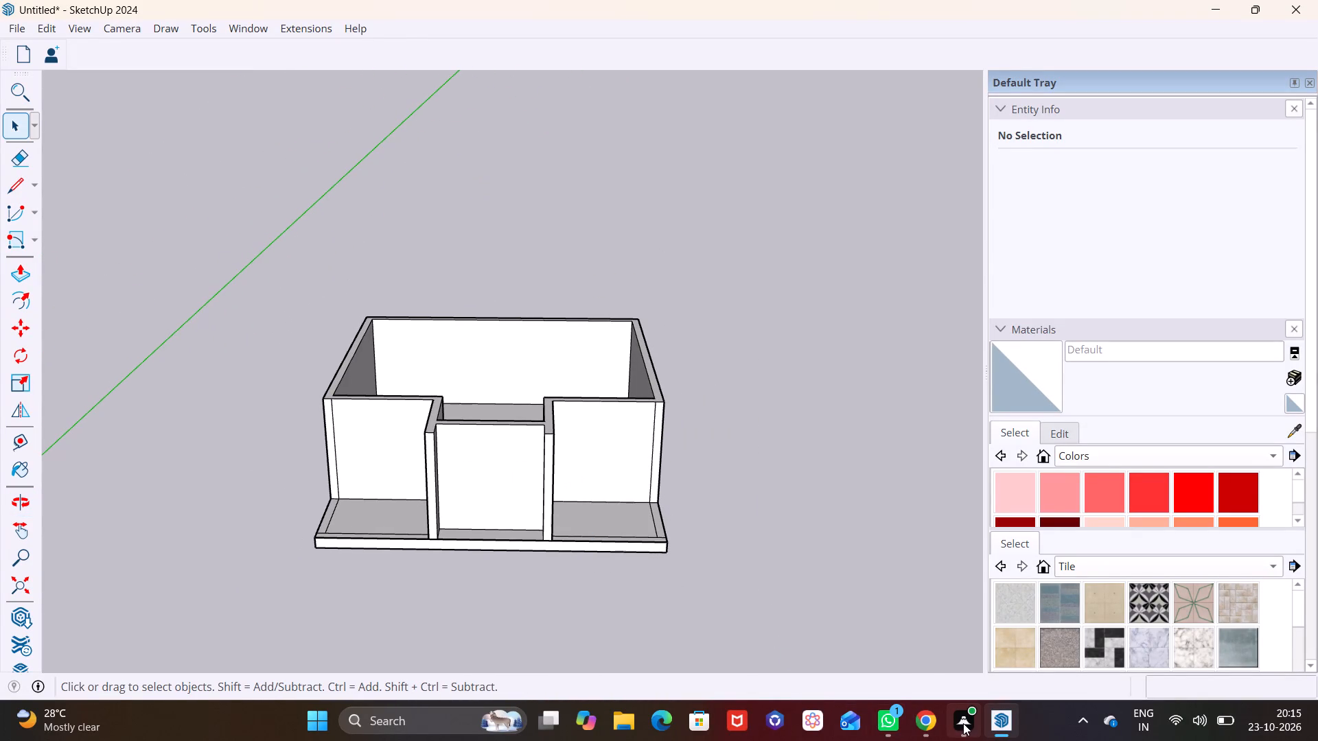
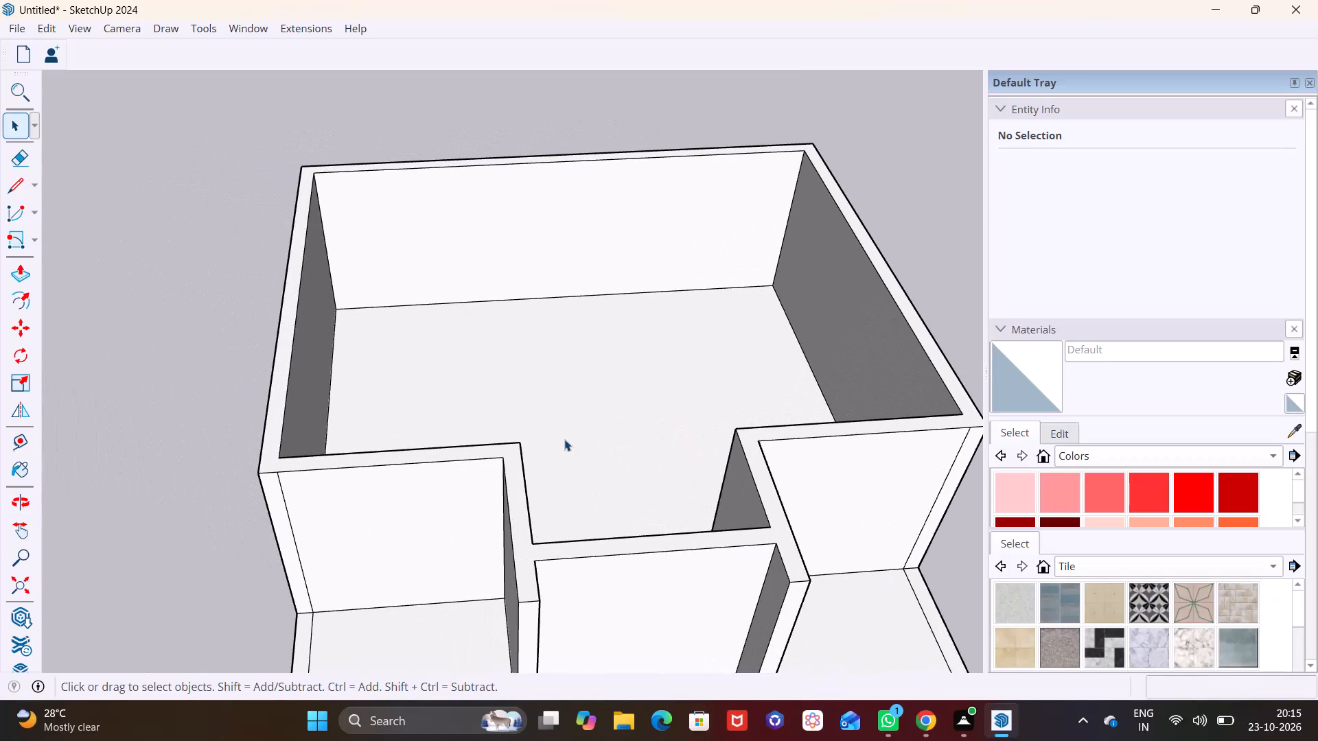
Undo the last eight edits to the building model.
scroll(563, 439, down, 7)
middle_drag(583, 486, 592, 304)
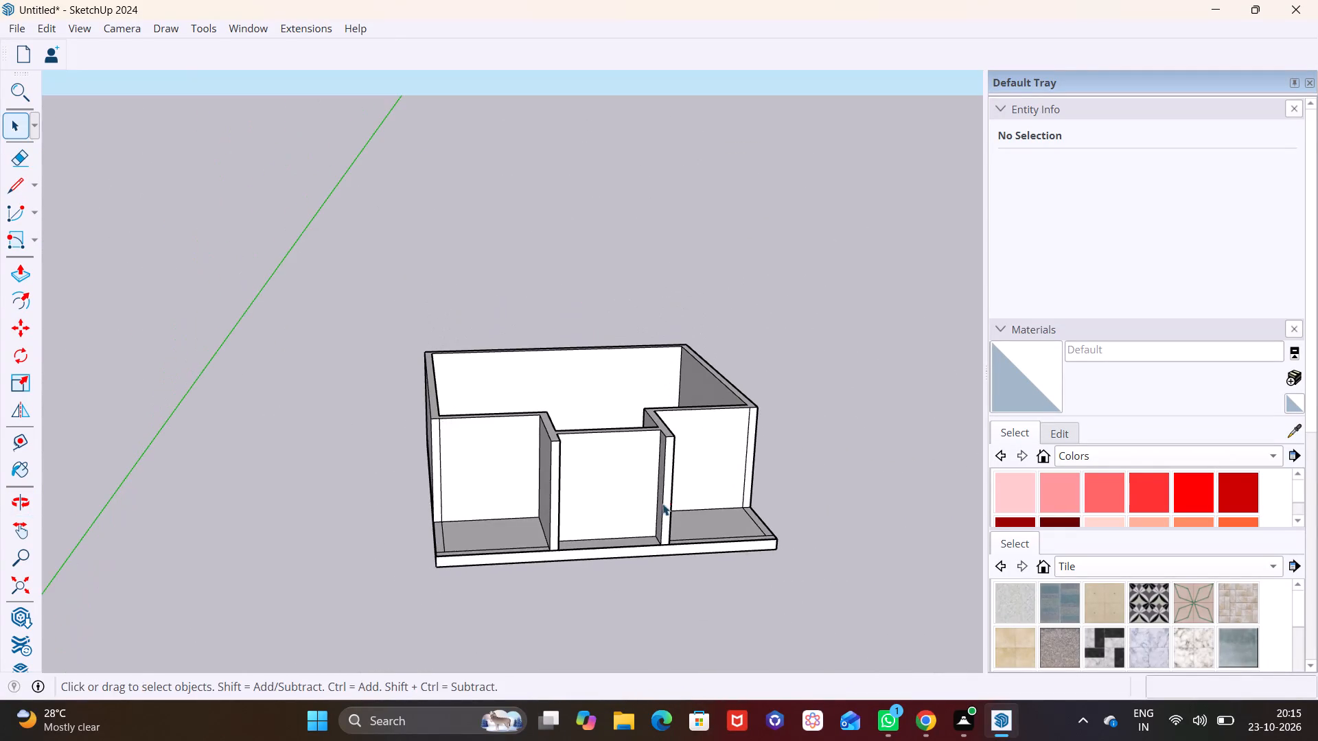
middle_drag(662, 504, 635, 324)
middle_drag(640, 501, 640, 387)
middle_drag(570, 445, 504, 610)
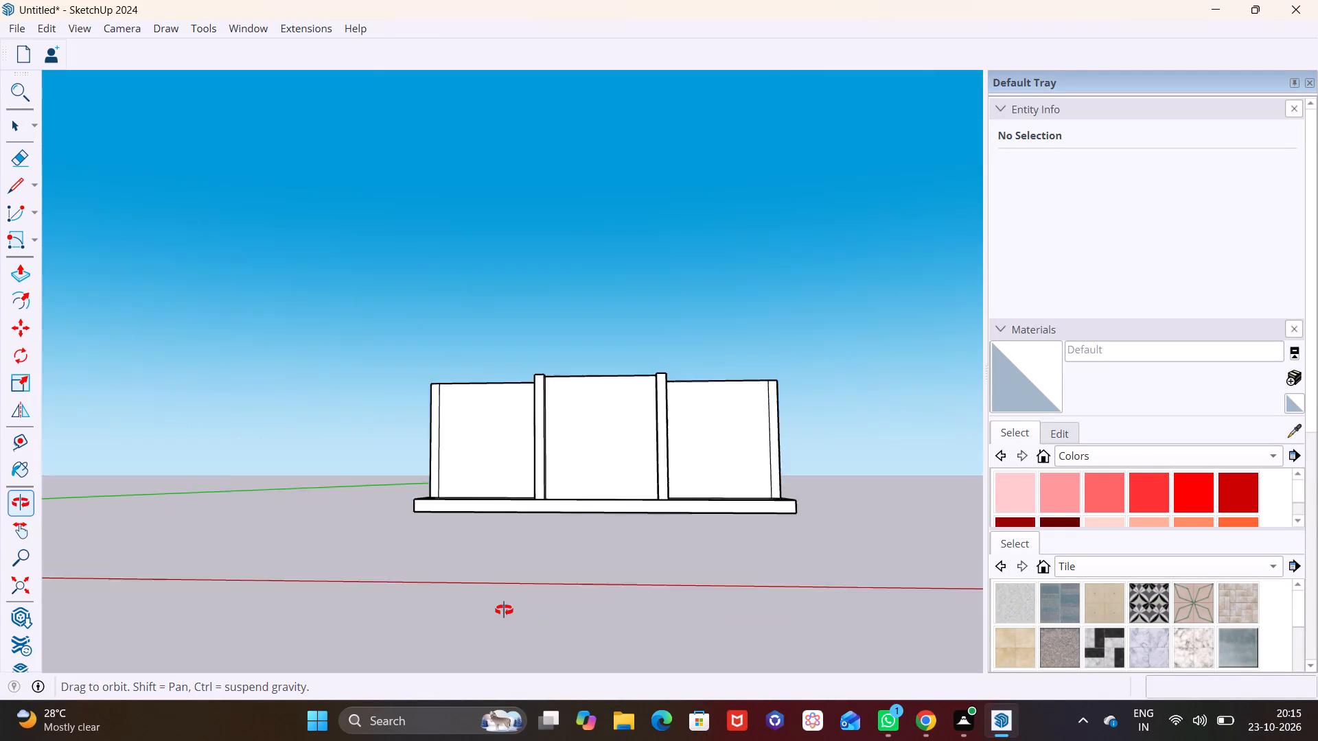
middle_drag(504, 610, 503, 611)
key(ctrl+z)
key(ctrl+z)
key(ctrl+z)
key(ctrl+z)
key(ctrl+z)
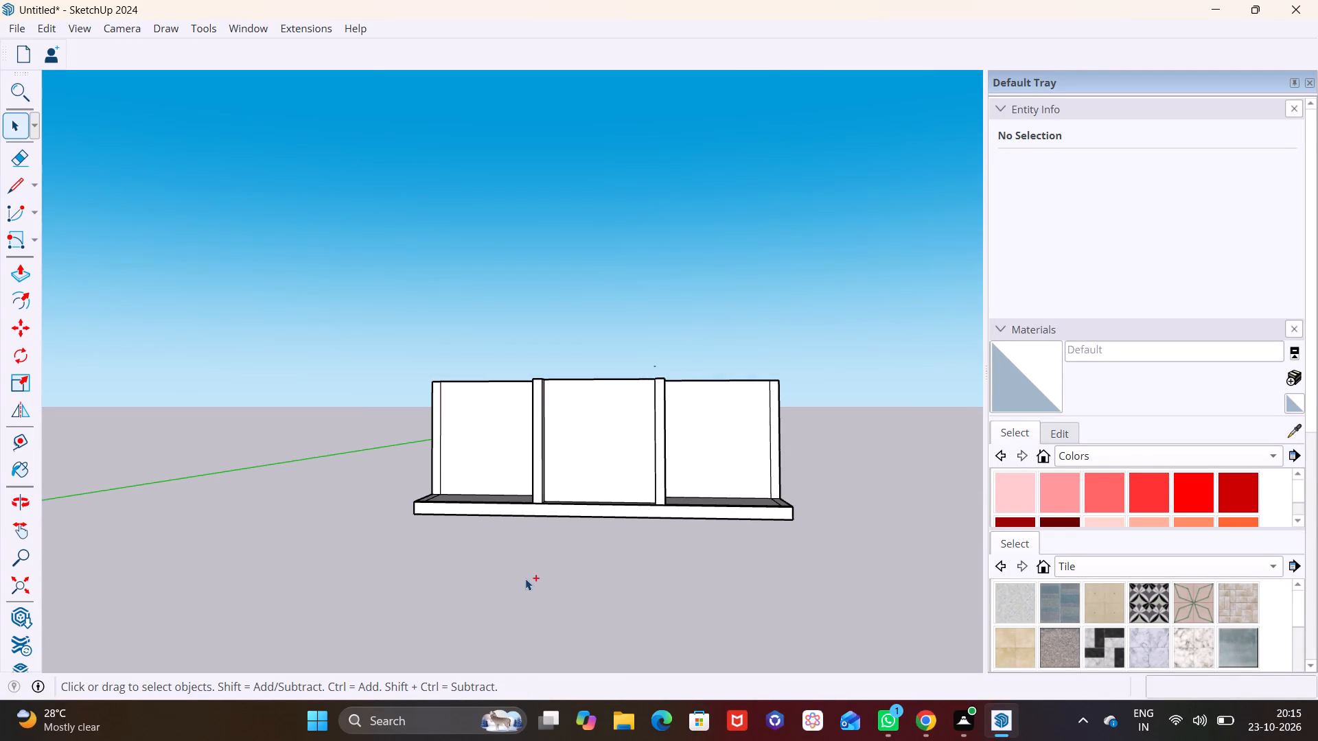
key(ctrl+z)
ctrl+middle_drag(568, 456, 567, 592)
key(ctrl+z)
key(ctrl+z)
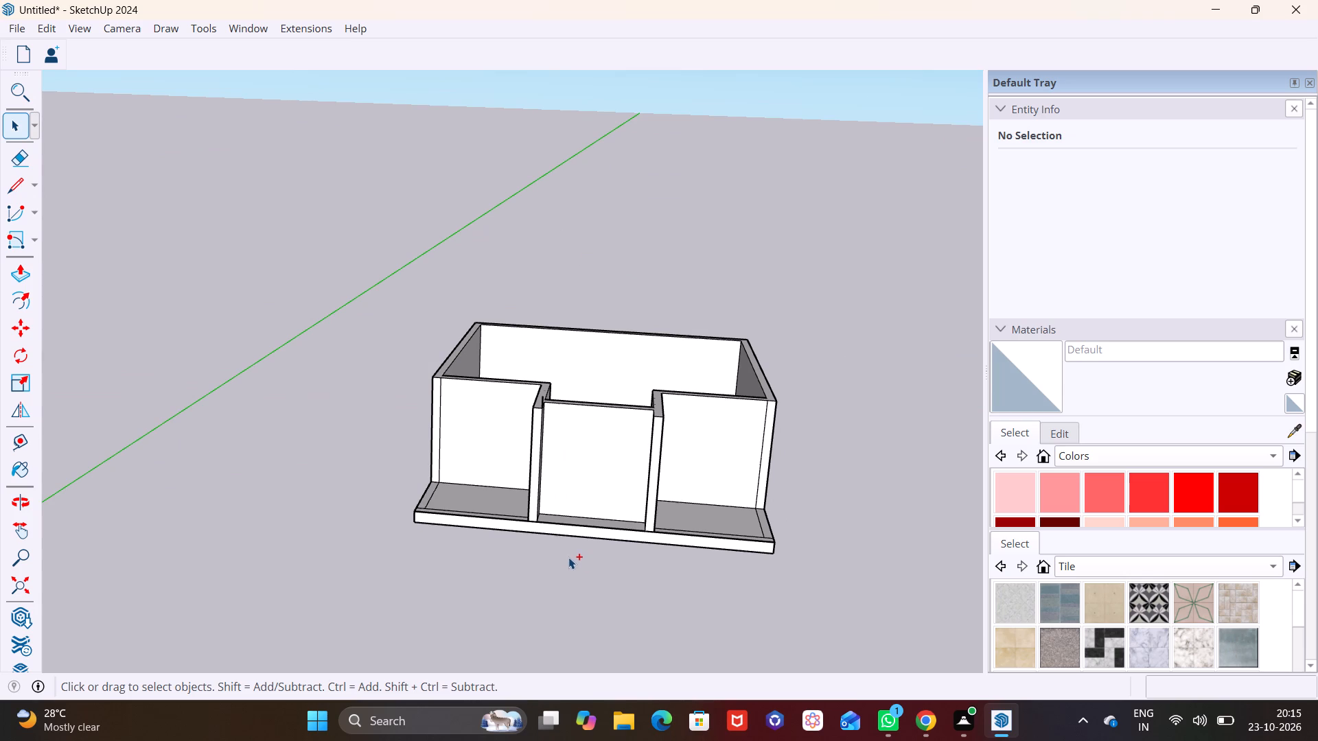
Delete the small leftover fragment on top of the left passage wall, near its front end.
scroll(551, 356, up, 13)
click(537, 415)
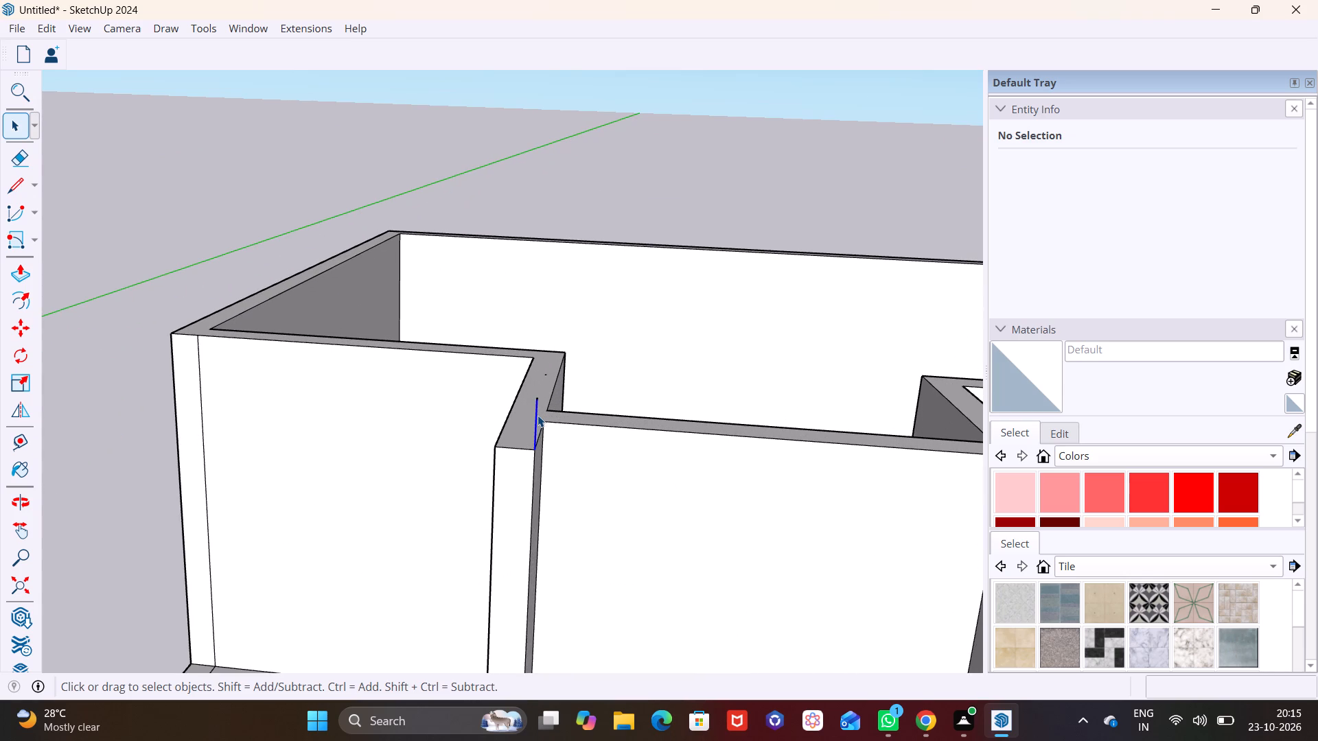
key(Delete)
Delete the base slab beneath the walls.
middle_drag(533, 500, 624, 248)
middle_drag(602, 555, 548, 423)
scroll(547, 490, down, 11)
middle_drag(613, 638, 542, 346)
shift+scroll(544, 353, up, 1)
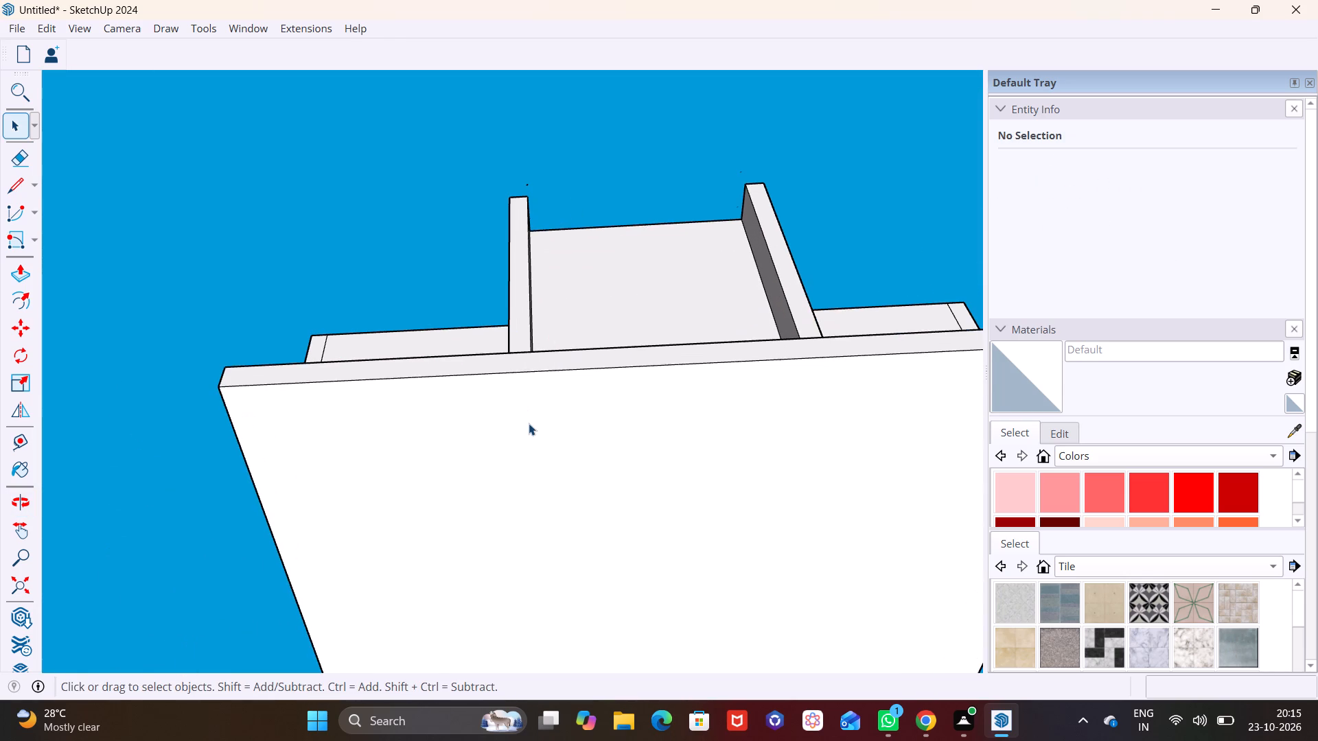
click(529, 423)
middle_drag(529, 423, 489, 587)
scroll(465, 464, down, 1)
middle_drag(467, 465, 463, 538)
key(Delete)
Examine the walls and floor from above and from the underside of the model.
middle_drag(513, 449, 544, 612)
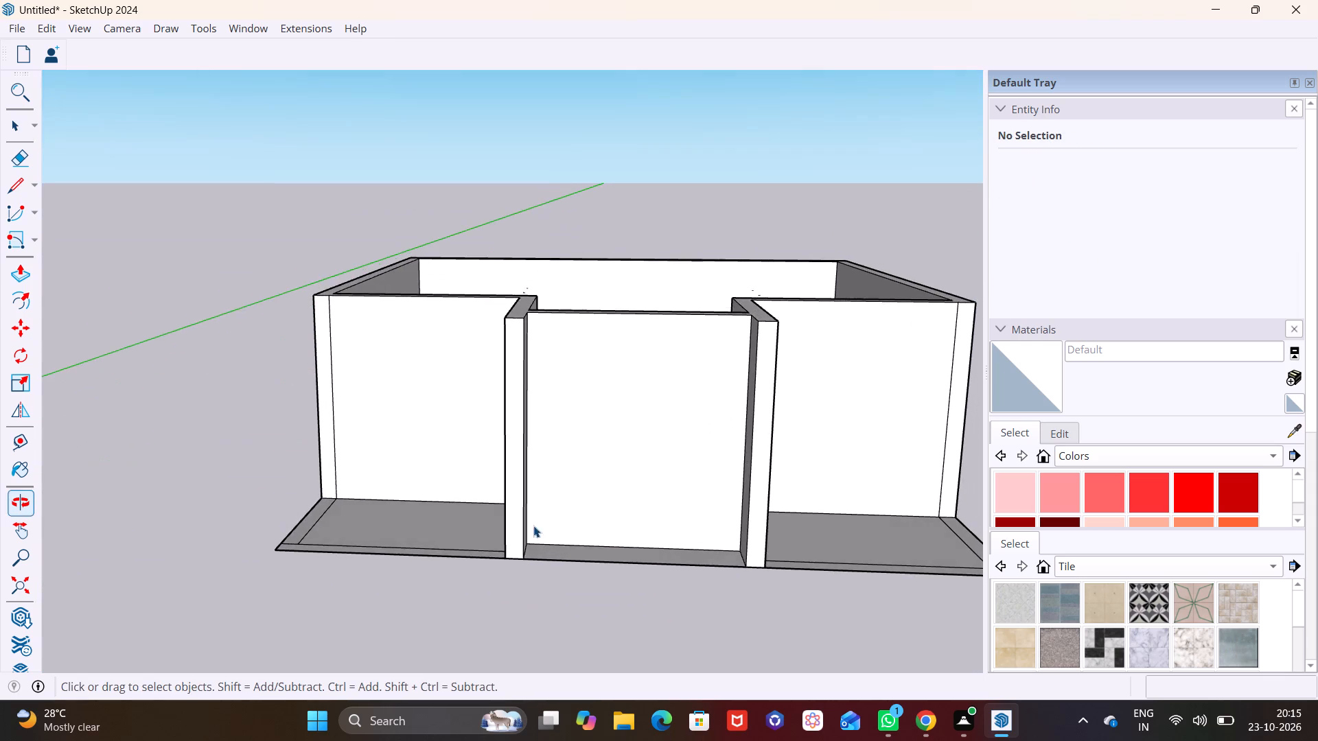
scroll(469, 418, down, 4)
middle_drag(492, 469, 739, 570)
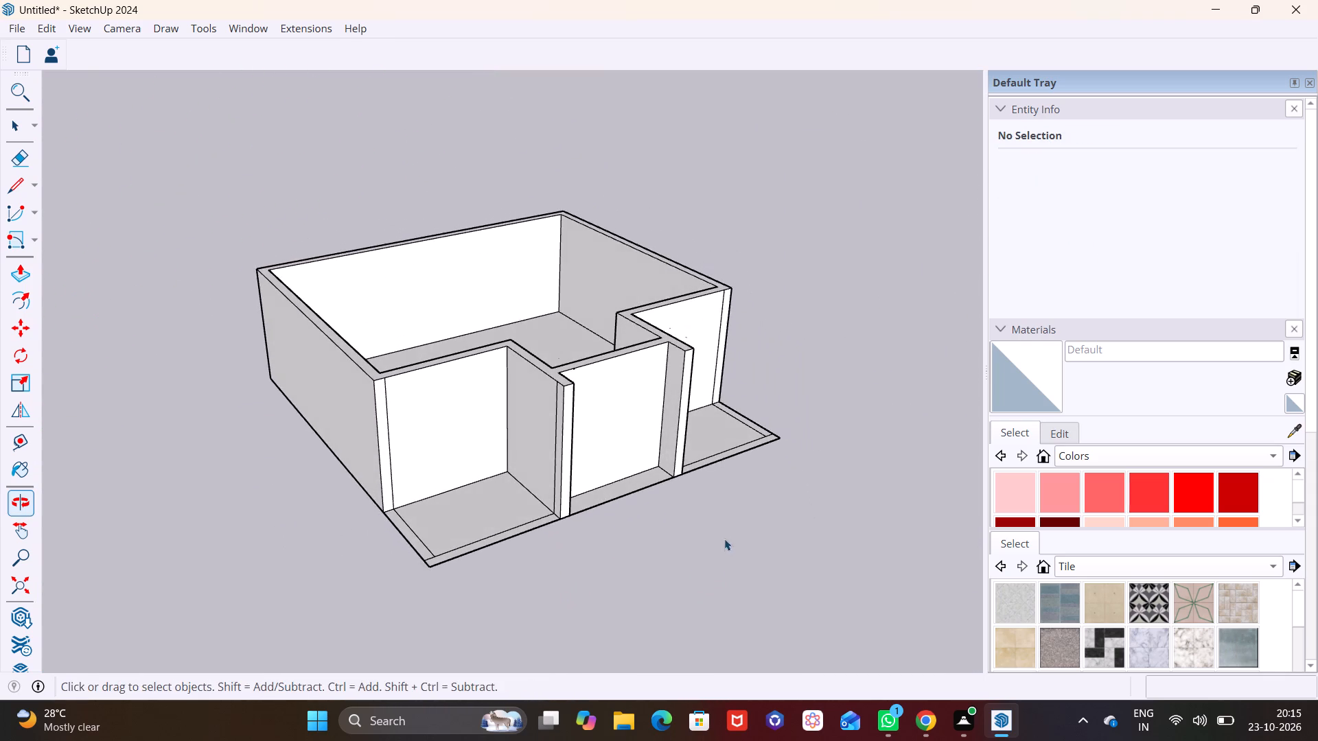
middle_drag(586, 524, 616, 239)
middle_drag(536, 475, 529, 300)
scroll(535, 475, up, 1)
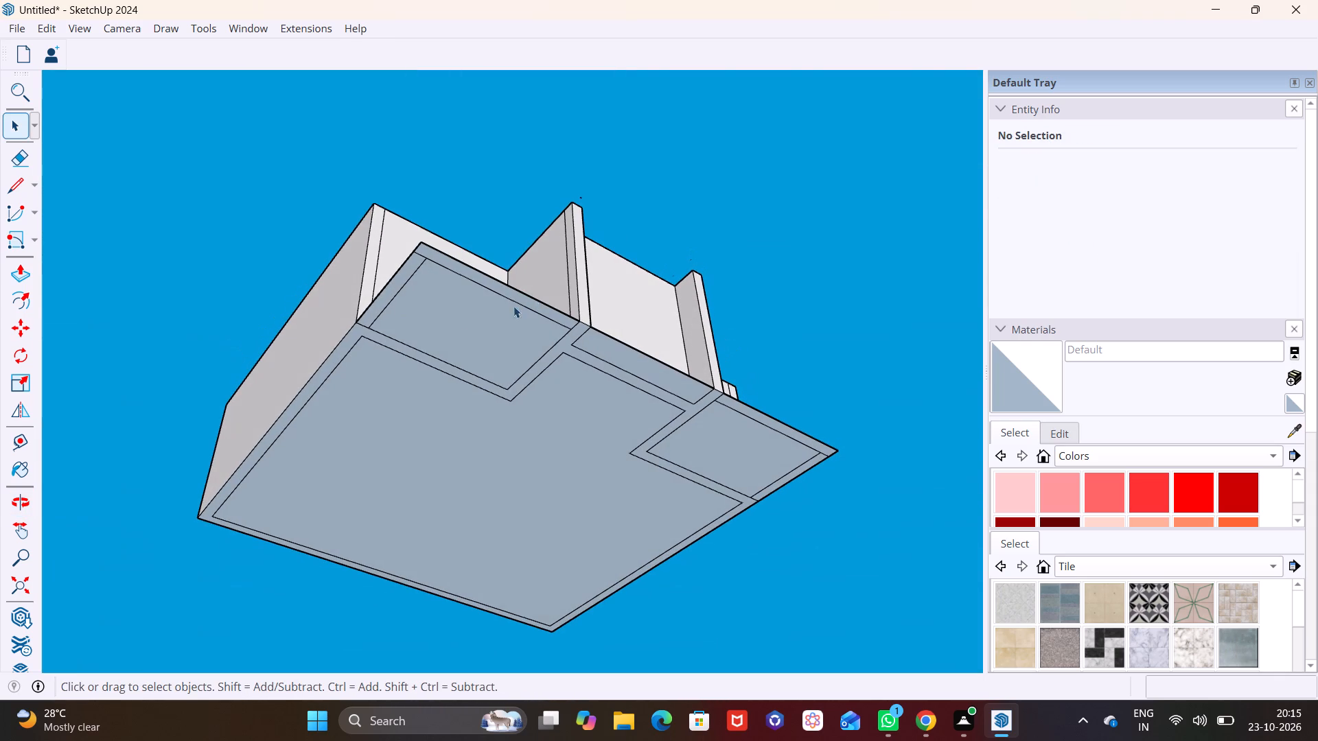
middle_drag(450, 319, 389, 494)
scroll(453, 346, down, 2)
middle_drag(581, 336, 558, 534)
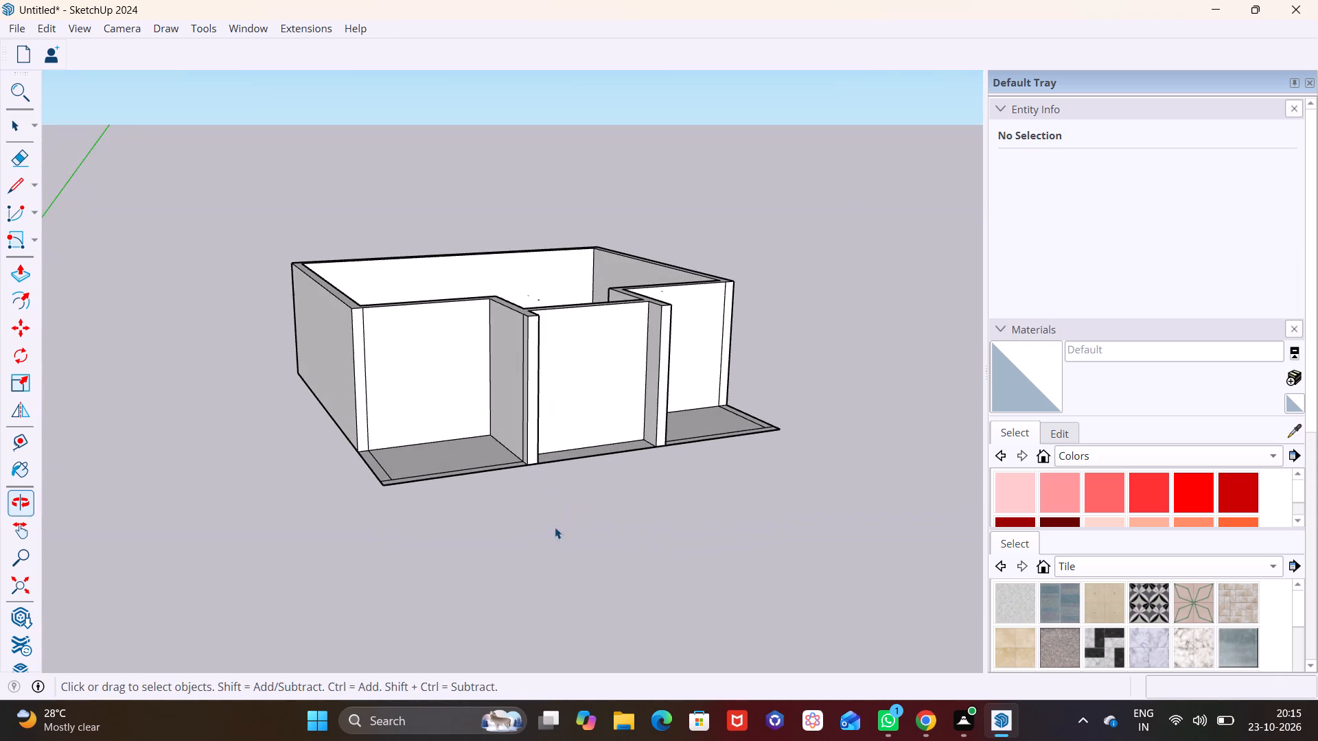
middle_drag(585, 339, 552, 457)
middle_drag(575, 344, 493, 489)
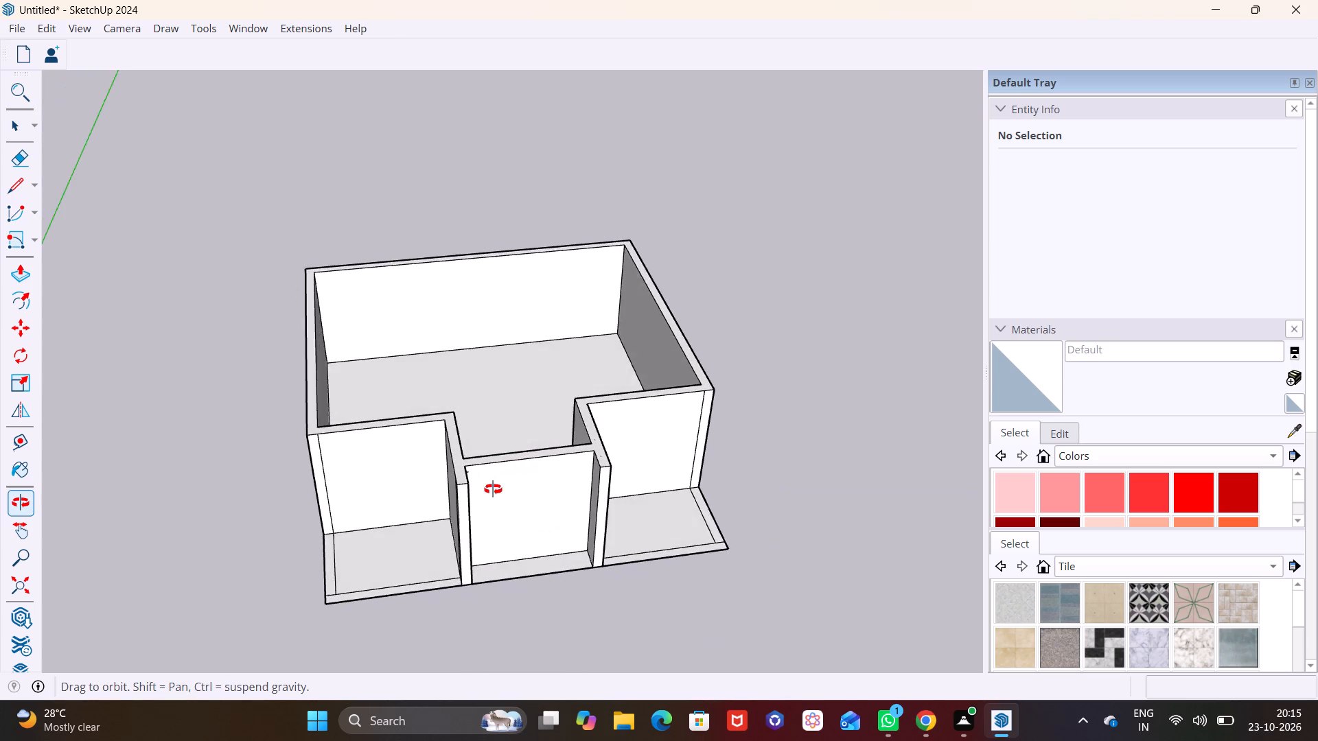
middle_drag(493, 489, 490, 489)
Draw a 1' high vertical Rotated Rectangle along the full top outer edge of the back wall.
scroll(468, 395, up, 5)
middle_drag(524, 419, 487, 436)
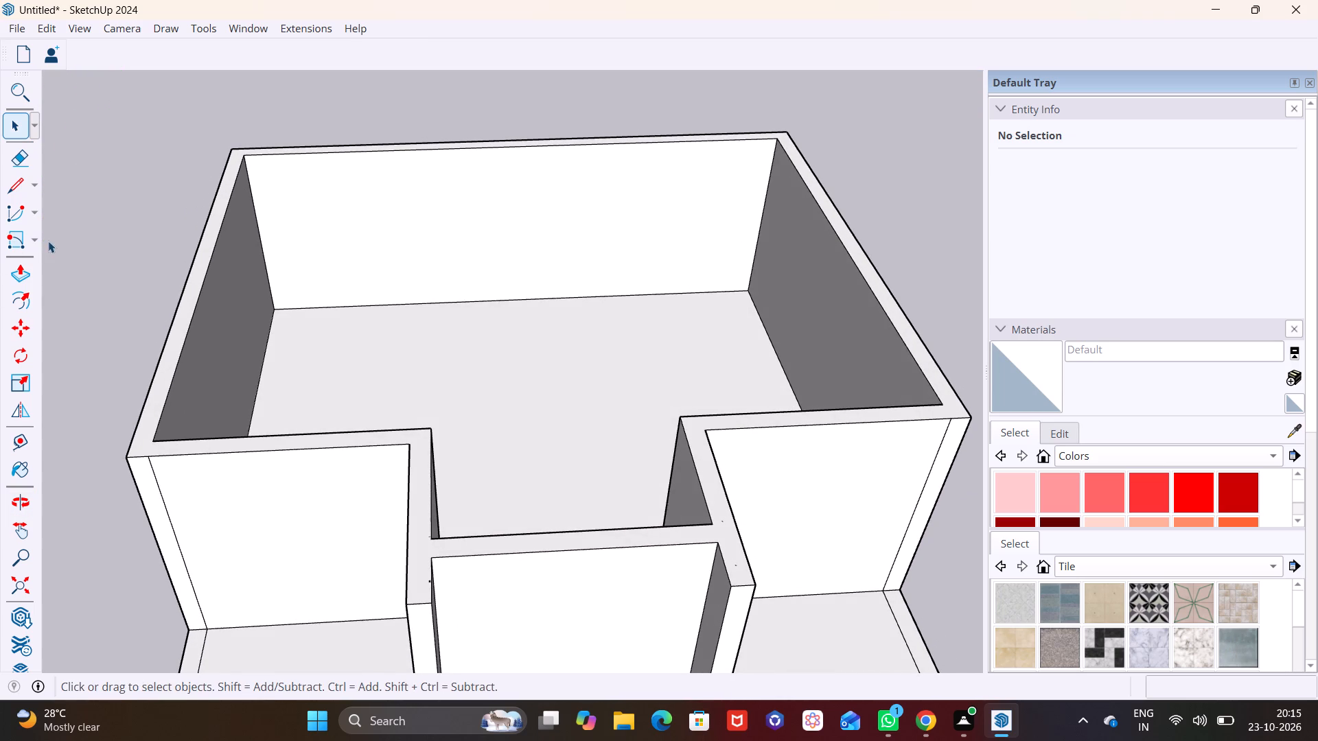
click(39, 239)
click(35, 239)
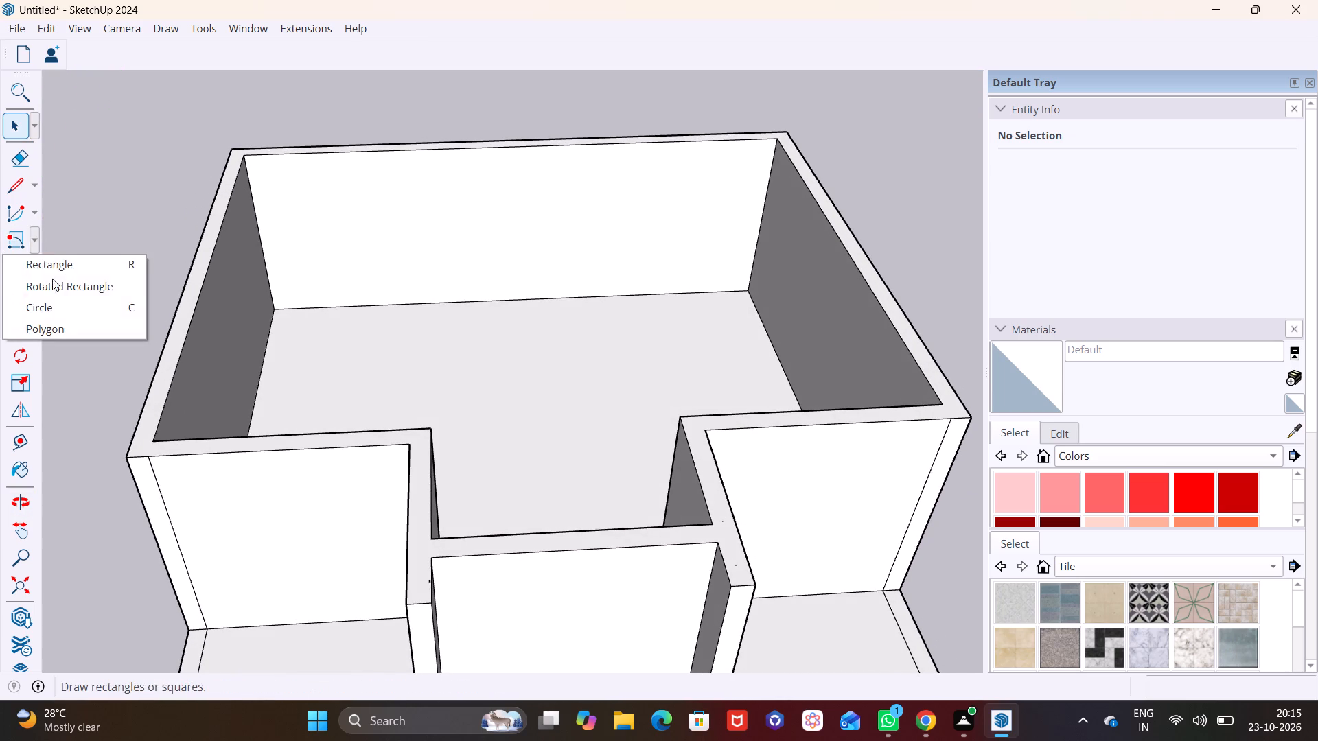
click(52, 285)
click(233, 146)
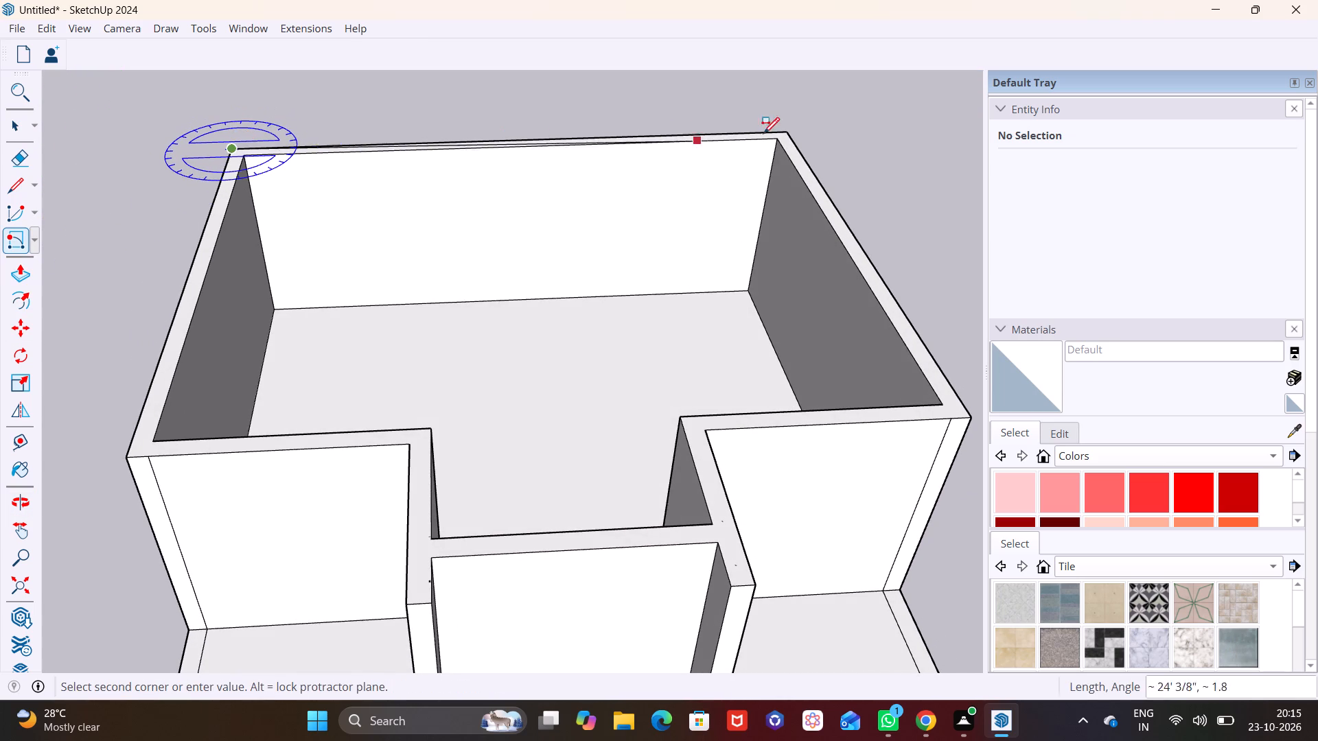
click(782, 127)
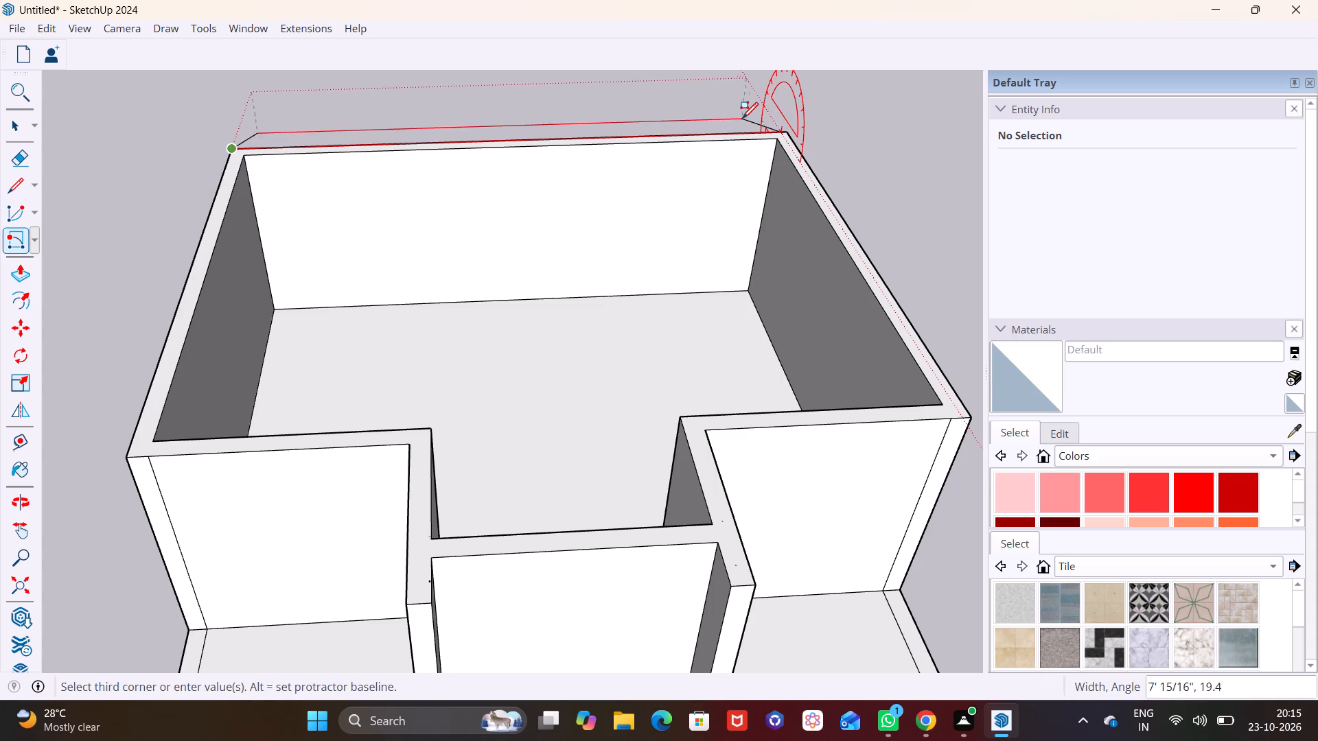
middle_drag(741, 131, 757, 432)
scroll(726, 358, down, 8)
middle_drag(721, 419, 727, 292)
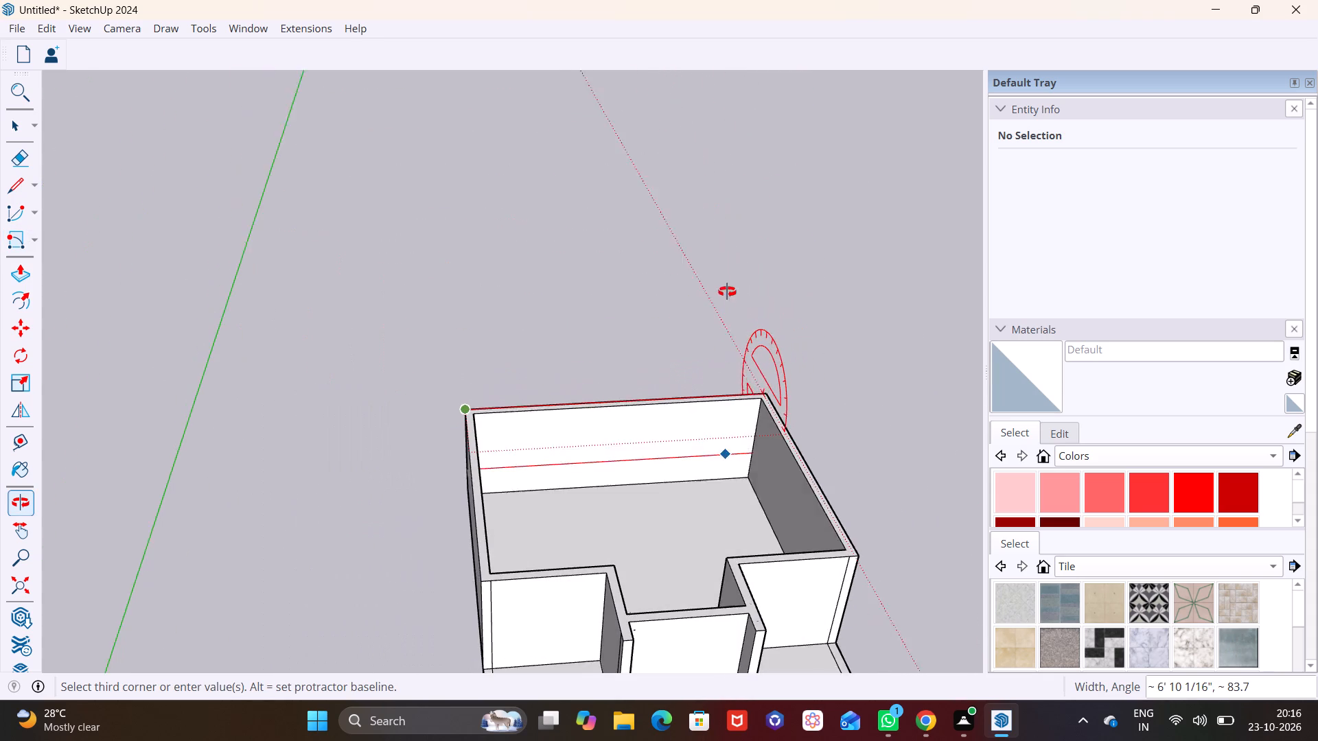
middle_drag(727, 292, 723, 284)
scroll(706, 311, down, 2)
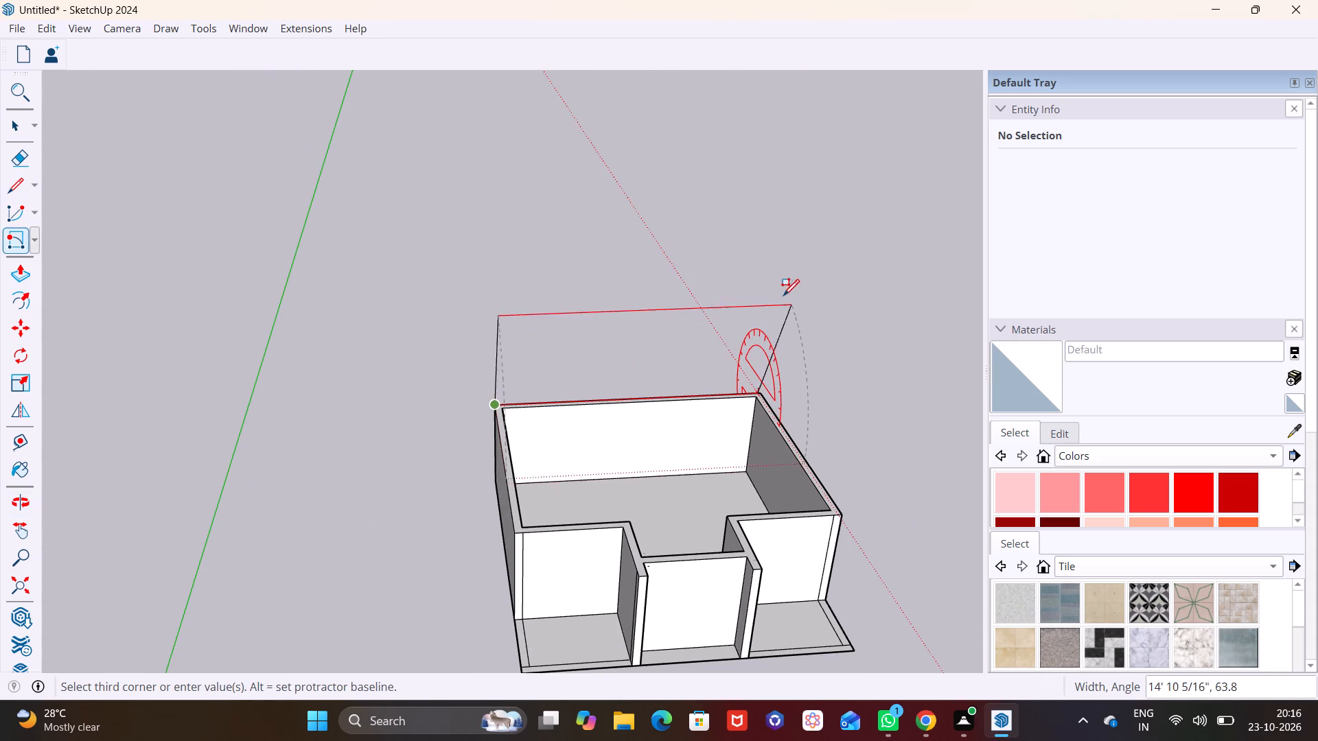
text(1')
key(Return)
Make the 1' high rectangle on the back wall into a group.
scroll(804, 408, up, 3)
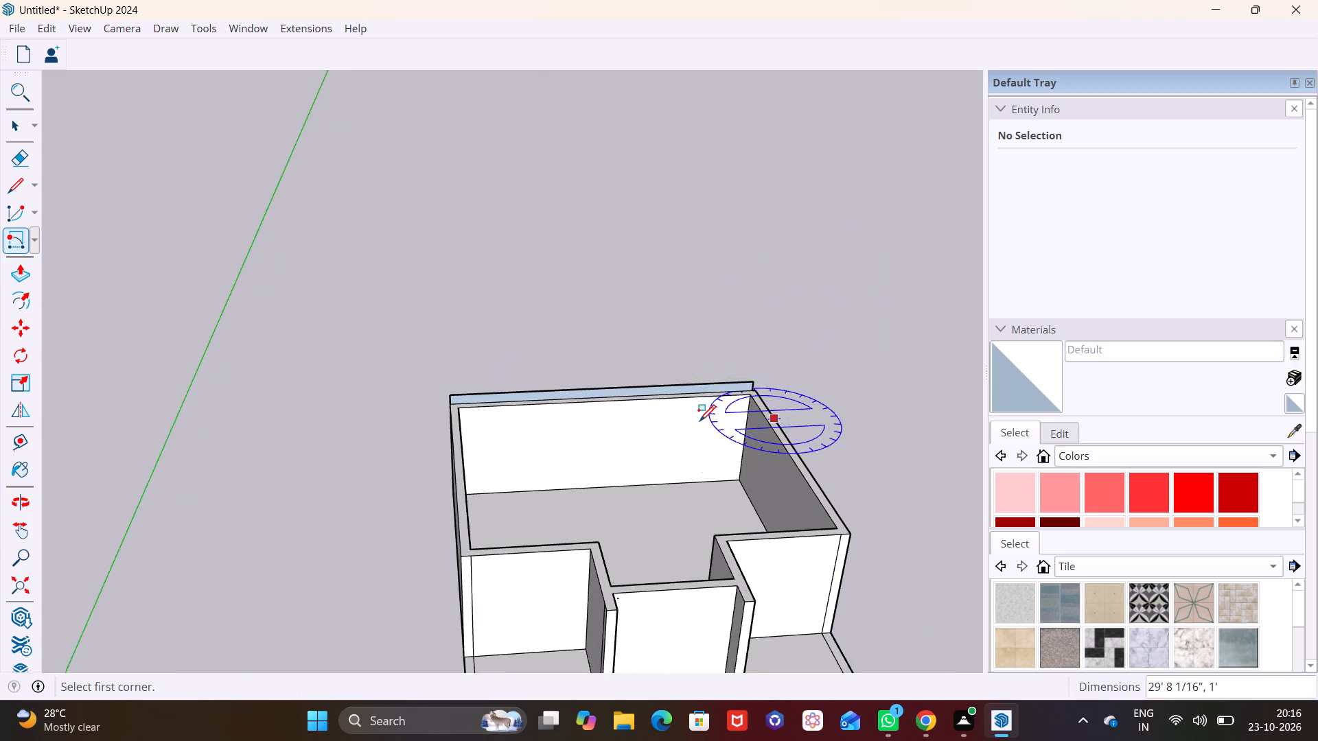
scroll(699, 421, up, 5)
key(space)
double_click(592, 379)
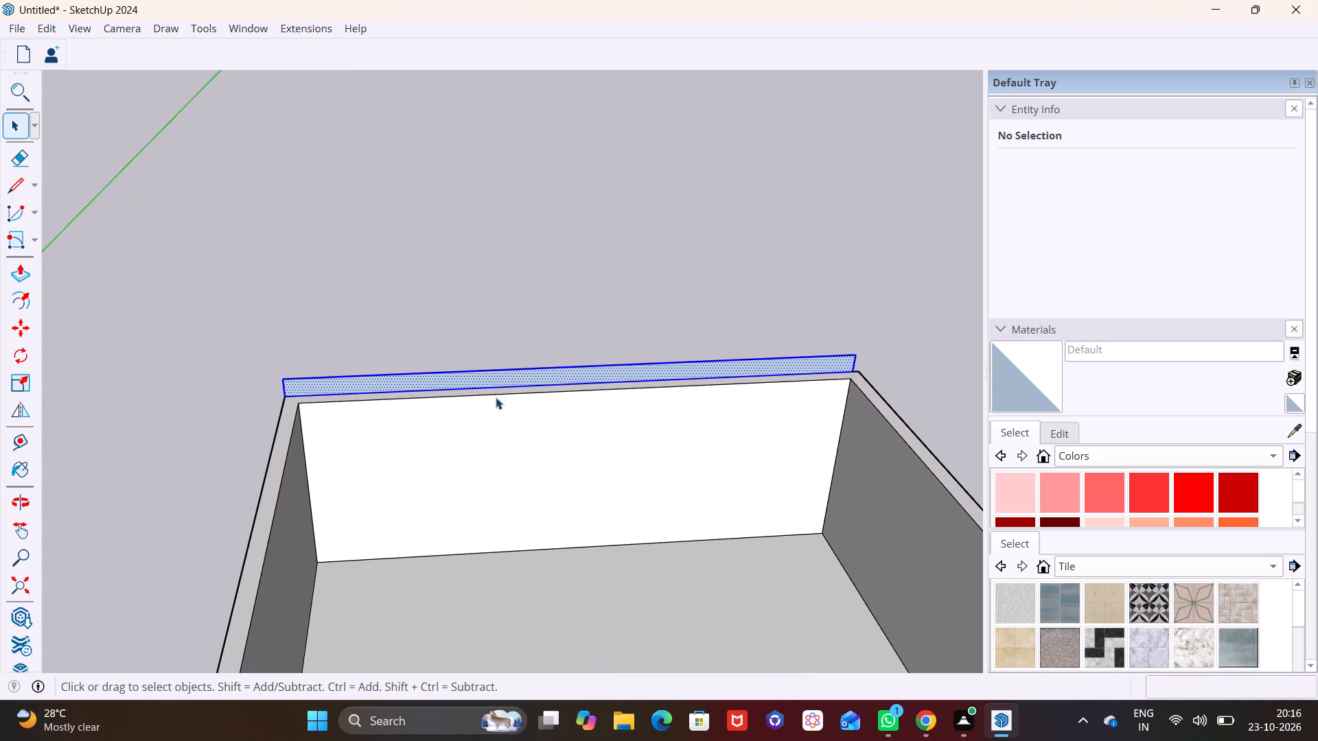
right_click(362, 392)
click(432, 547)
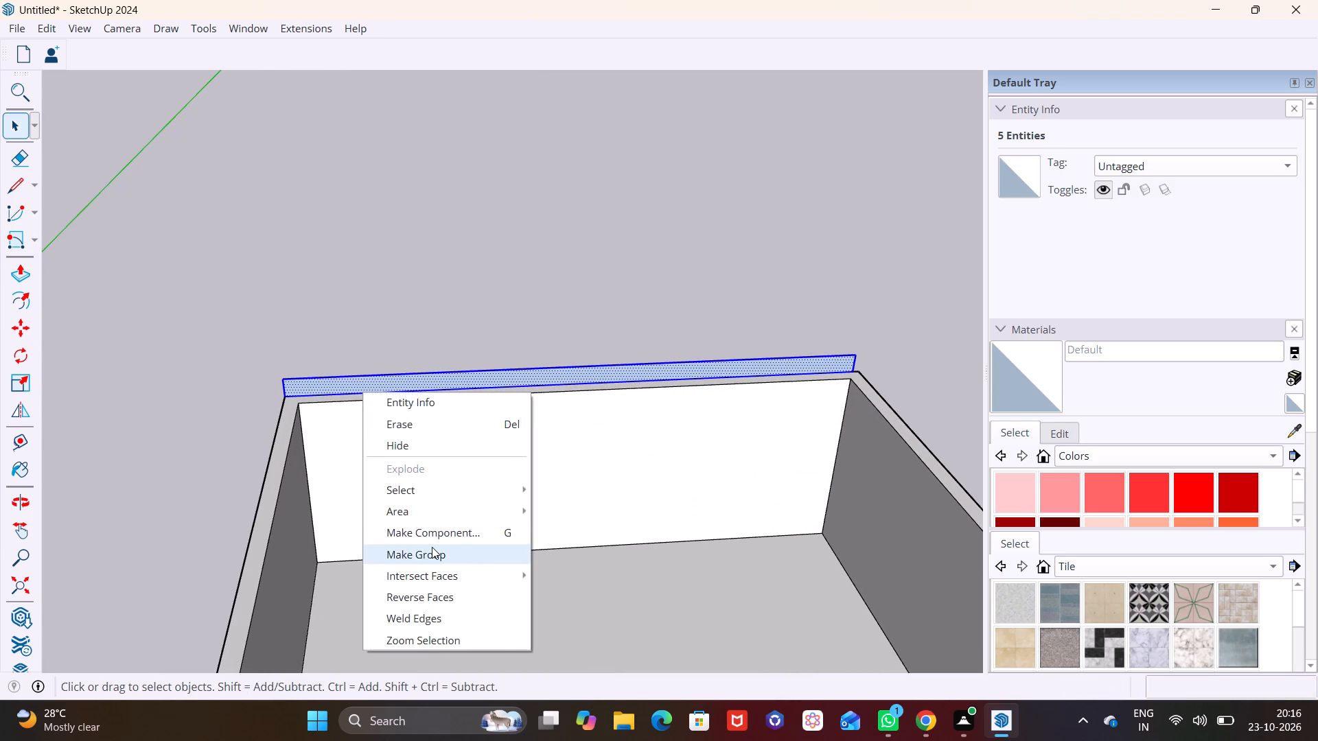
Inside the group, Push/Pull the rectangle forward over the main room to the side walls' front ends, making a roof slab, and close the group.
triple_click(386, 383)
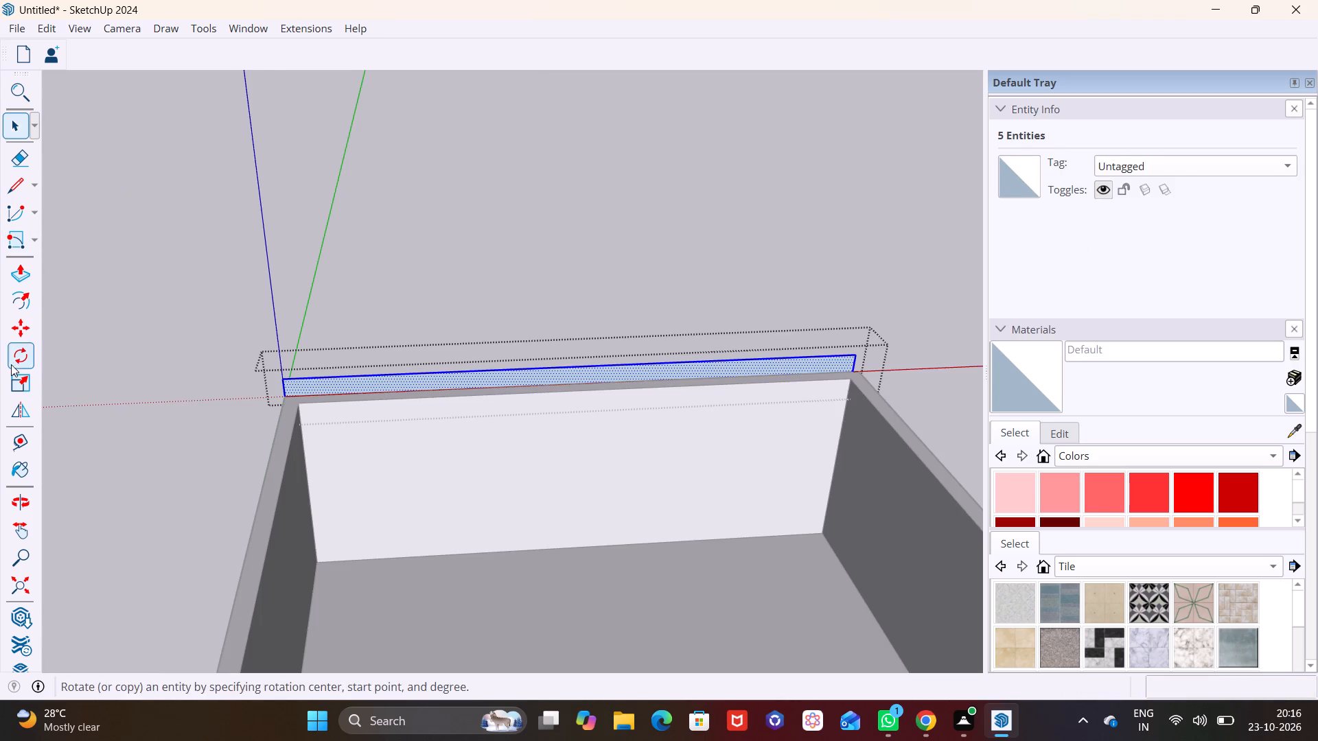
click(21, 276)
click(309, 375)
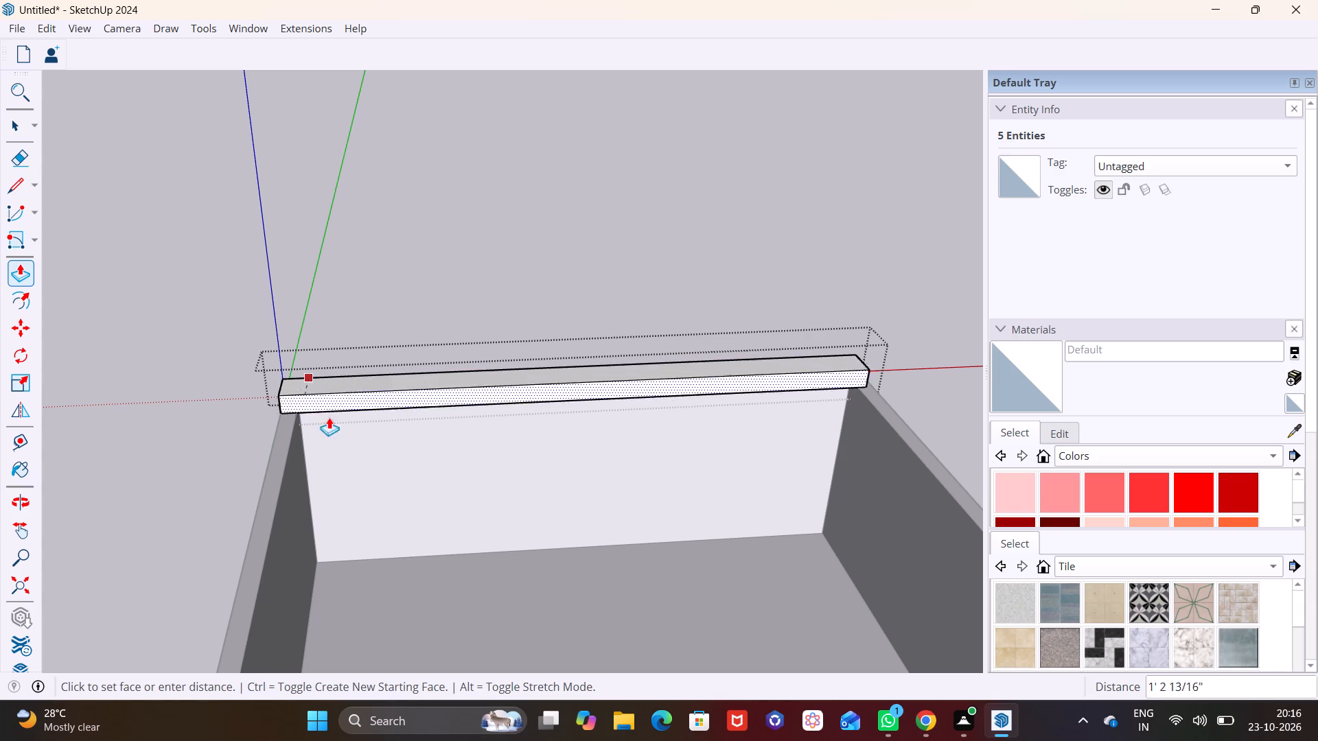
middle_drag(470, 676, 487, 459)
scroll(440, 548, down, 3)
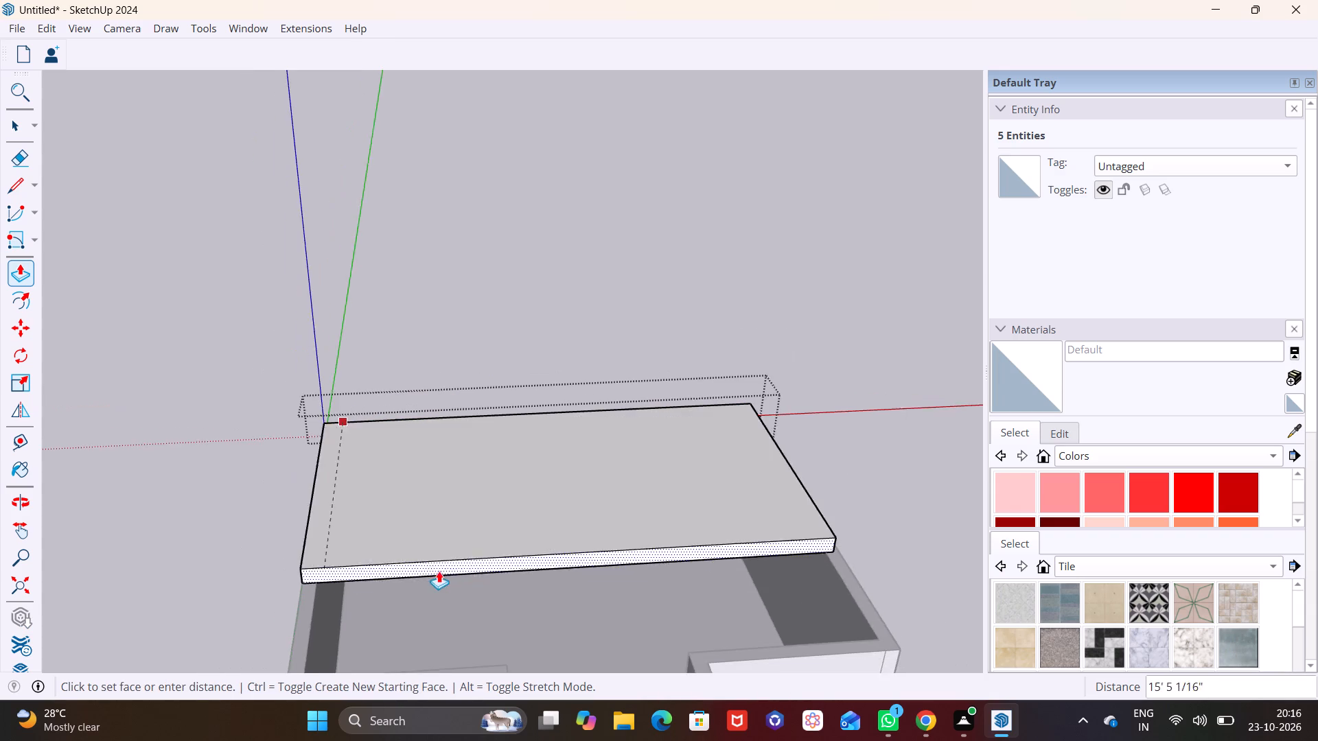
scroll(439, 571, down, 2)
middle_drag(450, 610, 535, 469)
click(441, 501)
scroll(708, 516, up, 9)
middle_drag(675, 504, 540, 435)
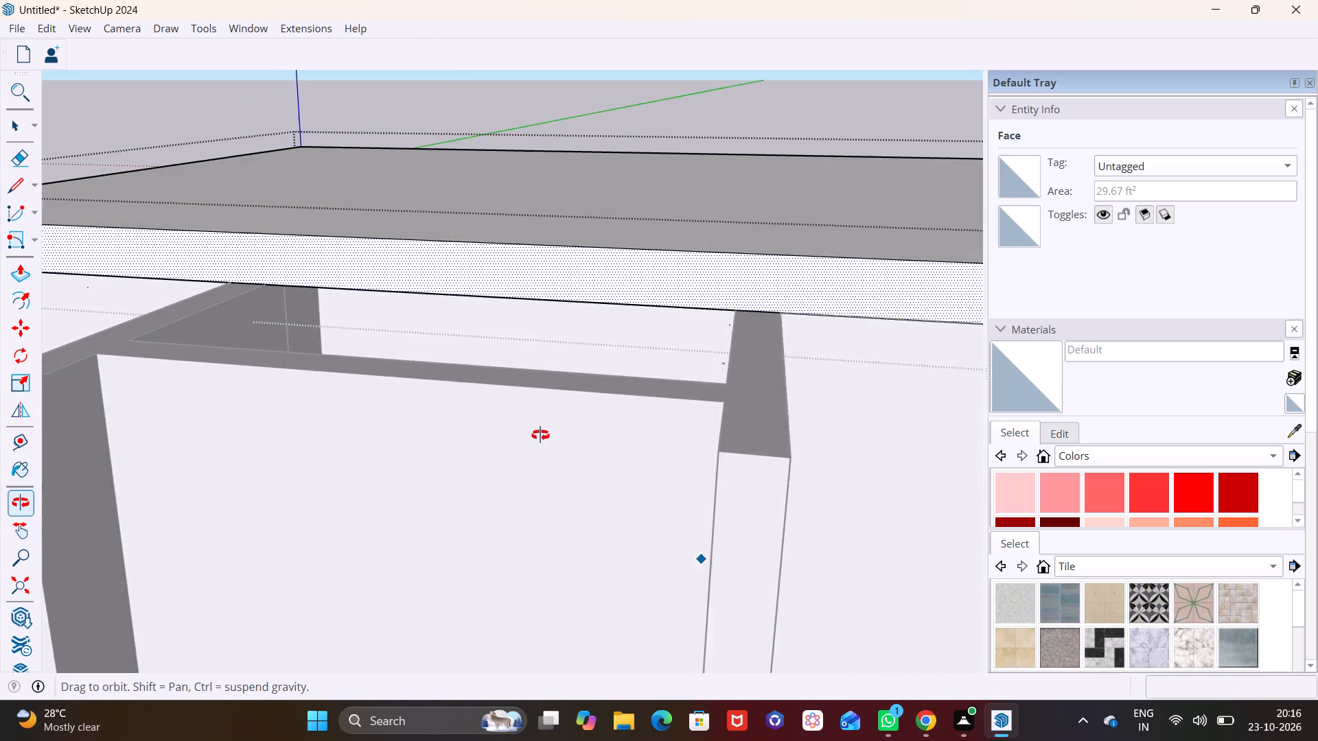
middle_drag(540, 435, 520, 474)
scroll(521, 469, down, 4)
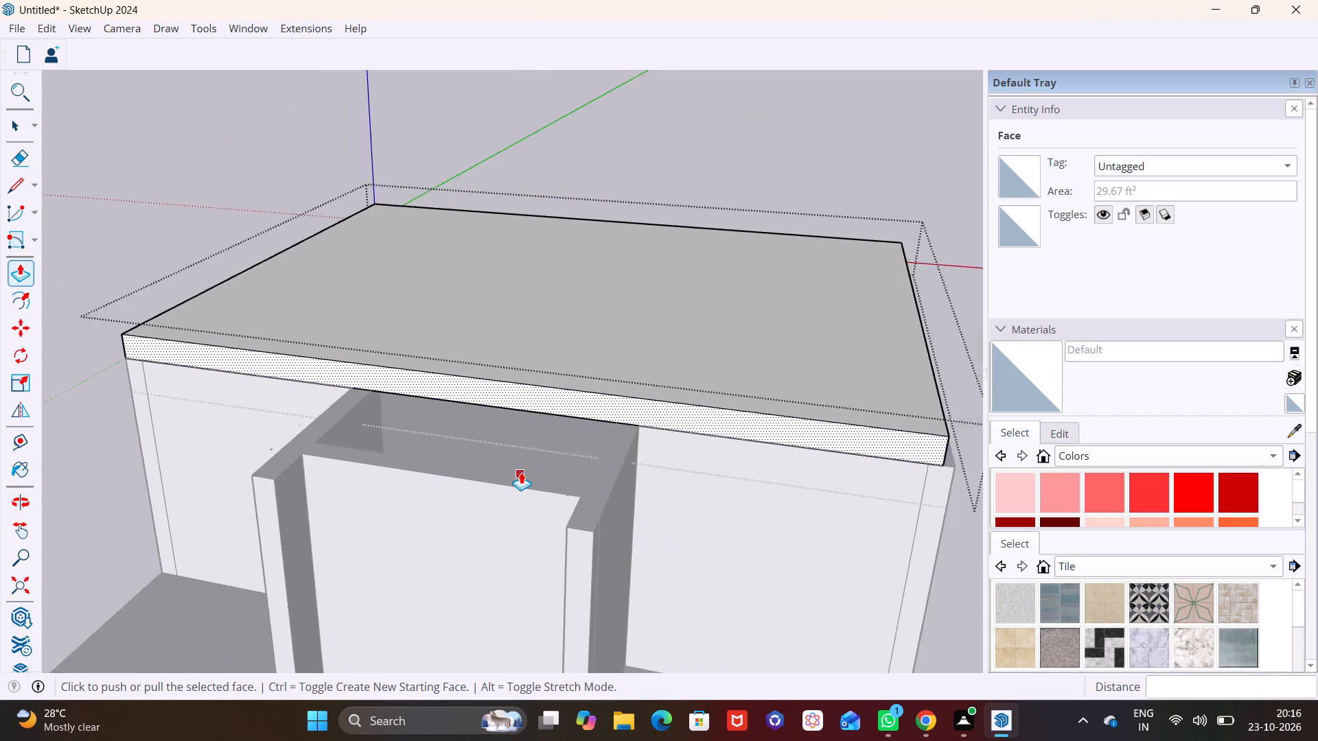
scroll(521, 472, down, 1)
scroll(450, 450, up, 3)
key(space)
click(481, 286)
scroll(448, 441, up, 1)
middle_drag(448, 451, 578, 489)
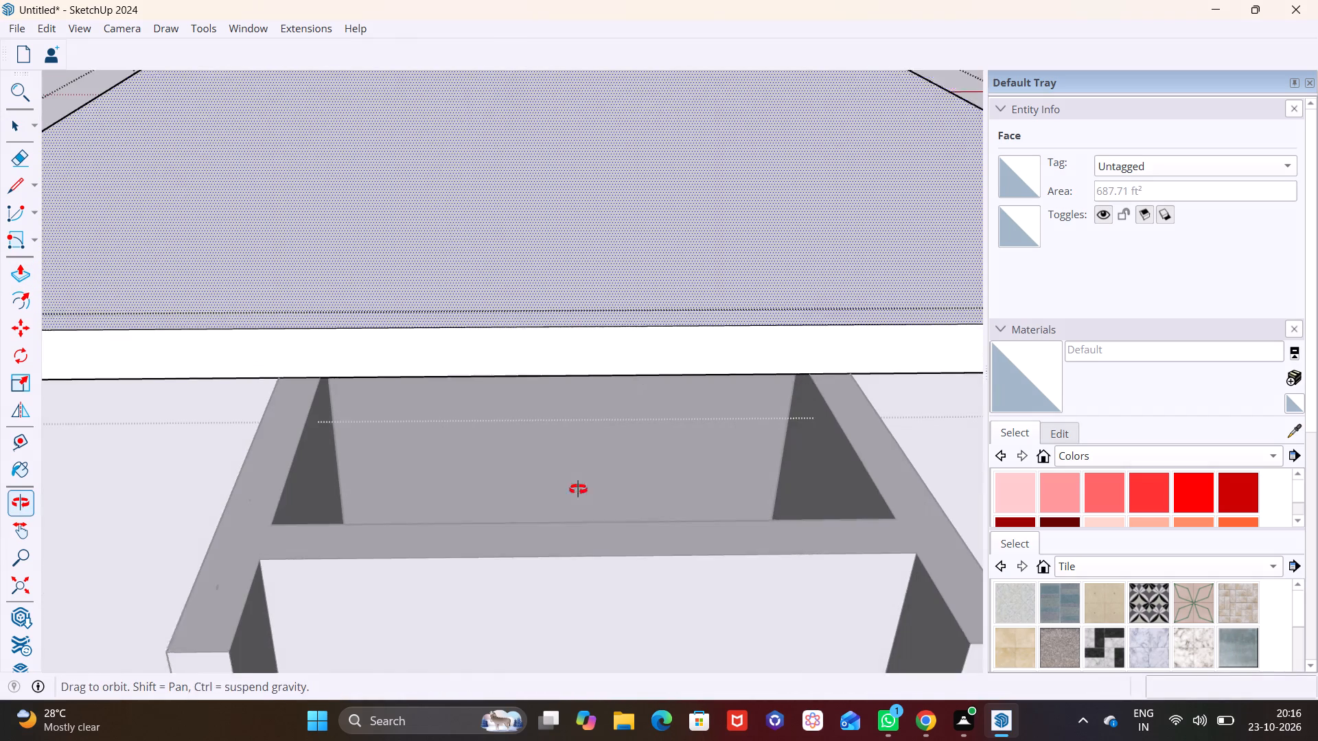
middle_drag(578, 489, 579, 489)
double_click(303, 277)
scroll(485, 290, down, 8)
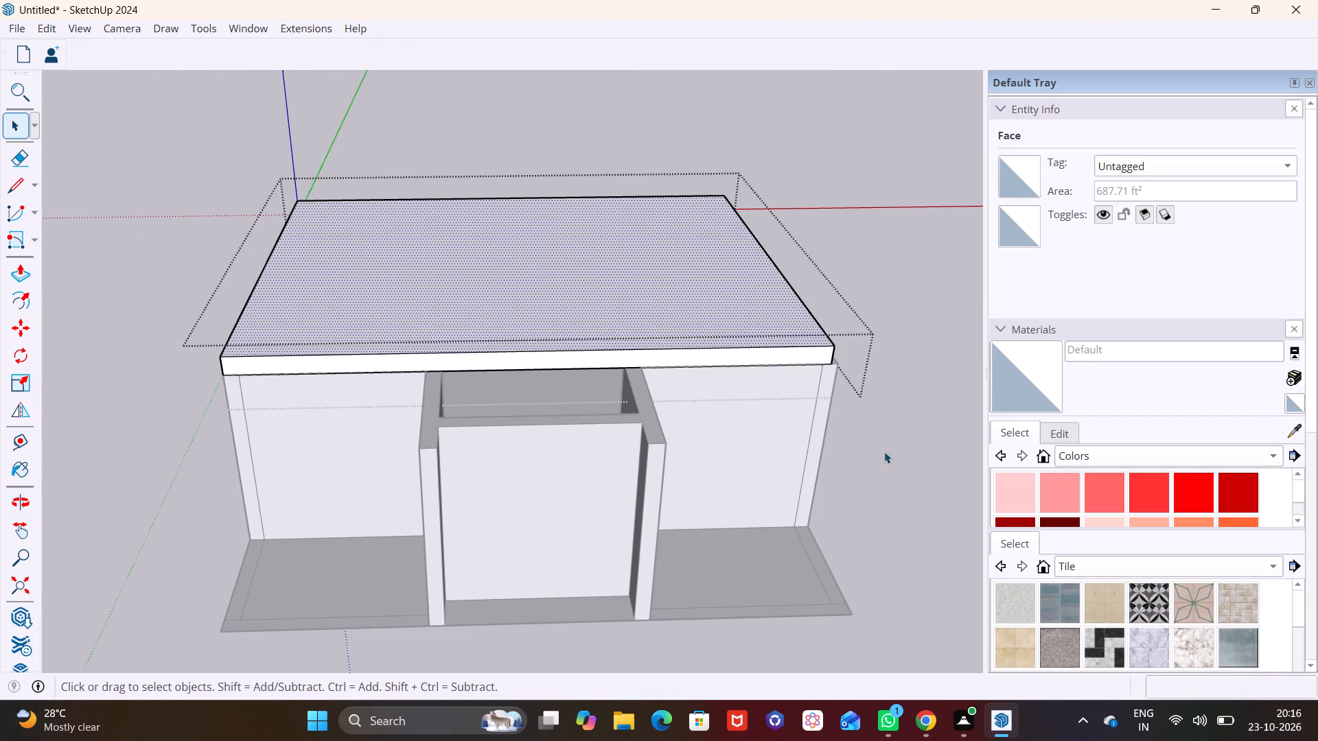
click(884, 451)
Examine how the roof slab sits on the walls from the front and at its right side edge.
scroll(551, 416, up, 5)
middle_drag(544, 412, 524, 377)
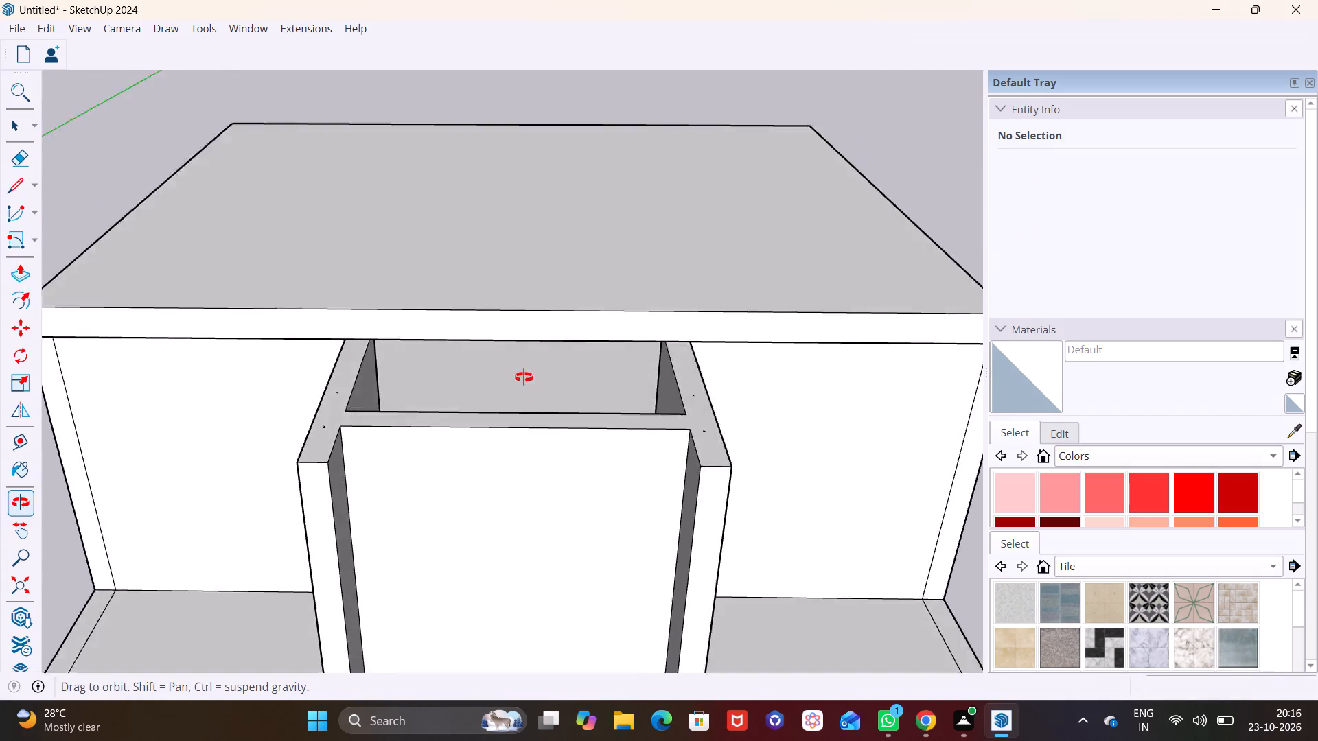
middle_drag(524, 377, 546, 275)
scroll(590, 426, down, 3)
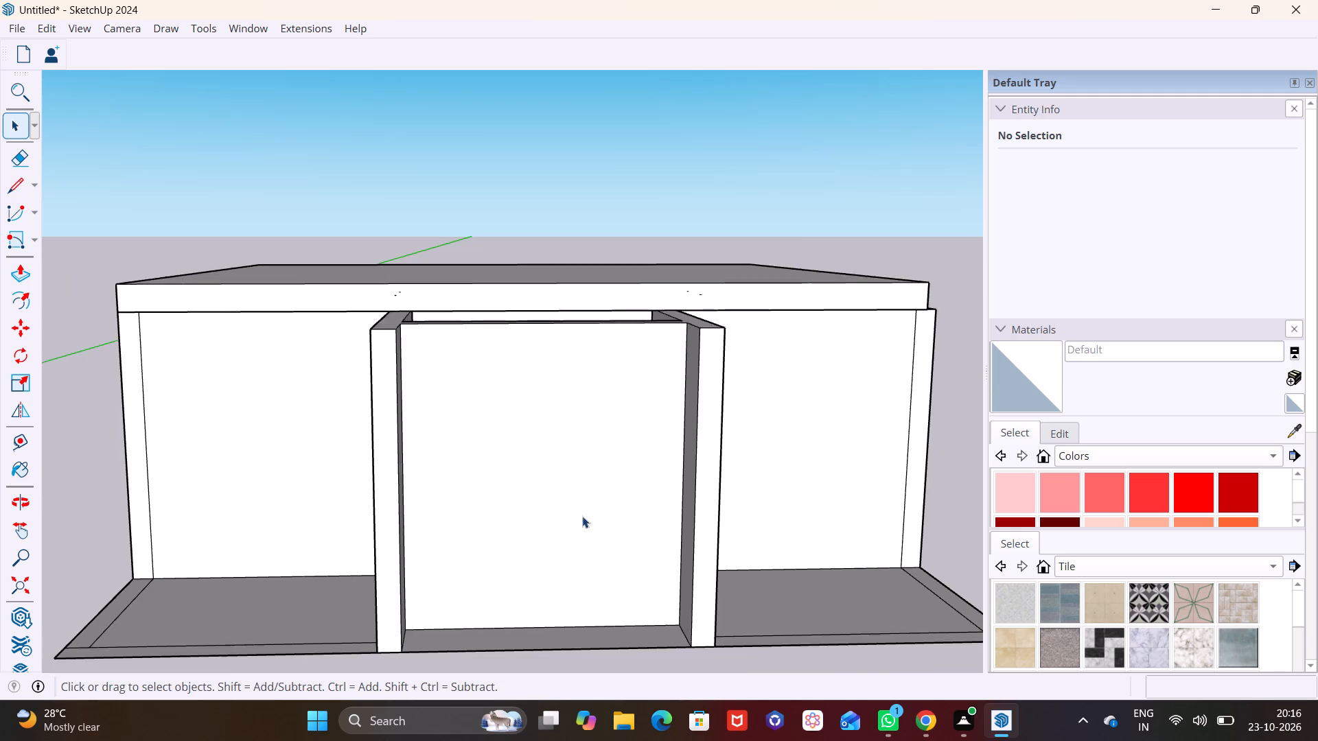
middle_drag(582, 517, 582, 482)
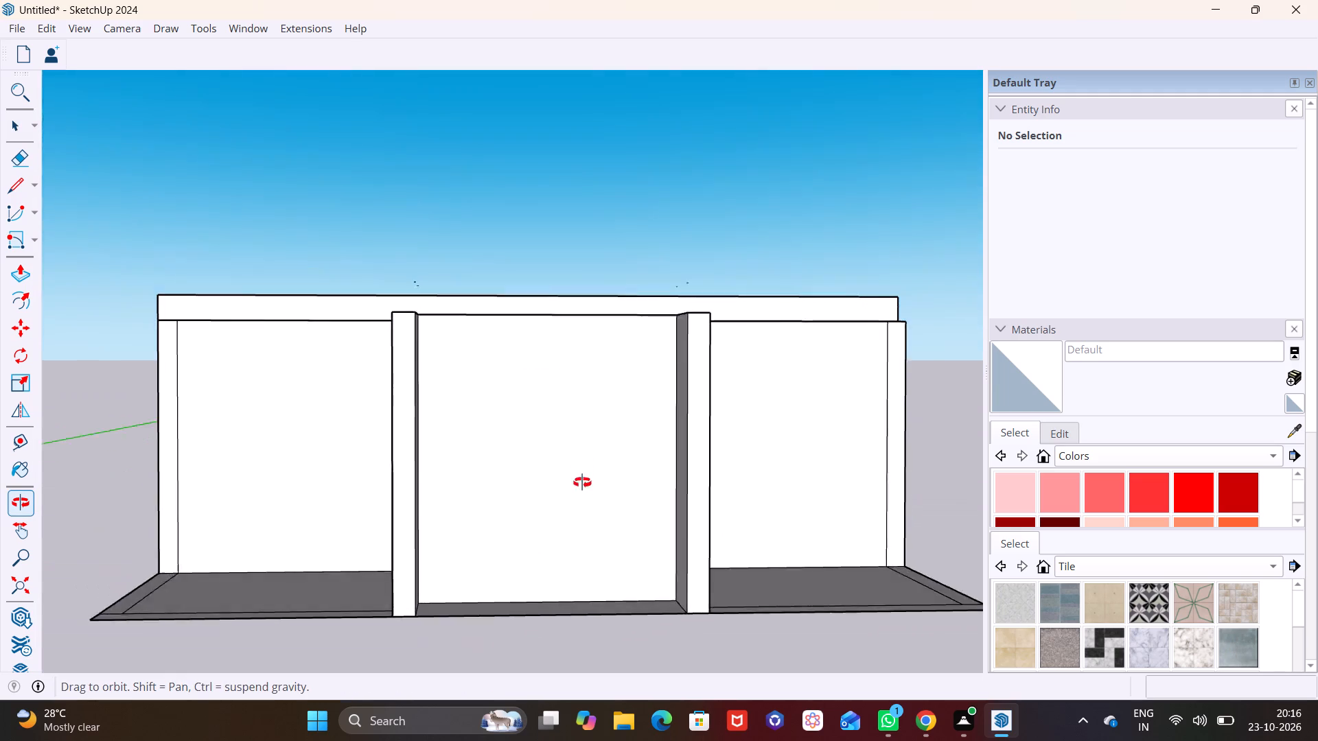
middle_drag(582, 482, 575, 564)
scroll(581, 544, down, 10)
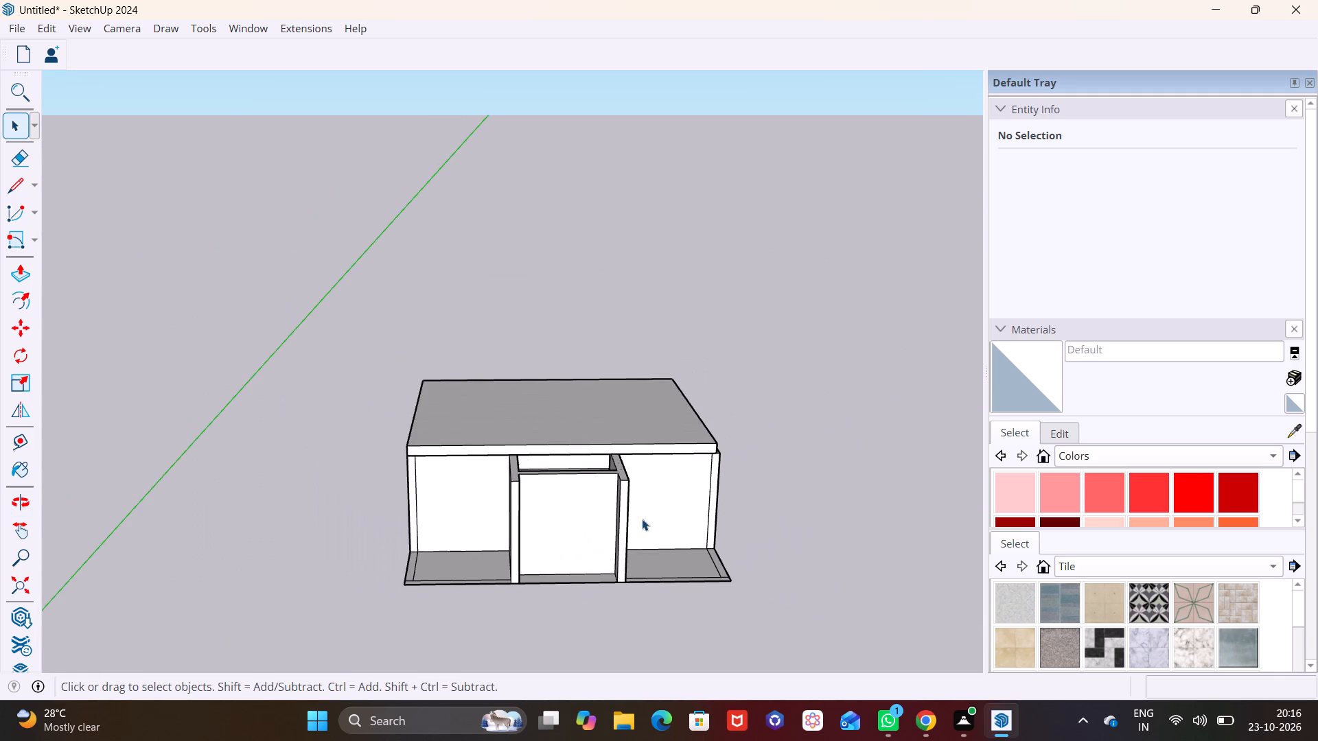
middle_drag(602, 491, 429, 614)
scroll(715, 515, up, 10)
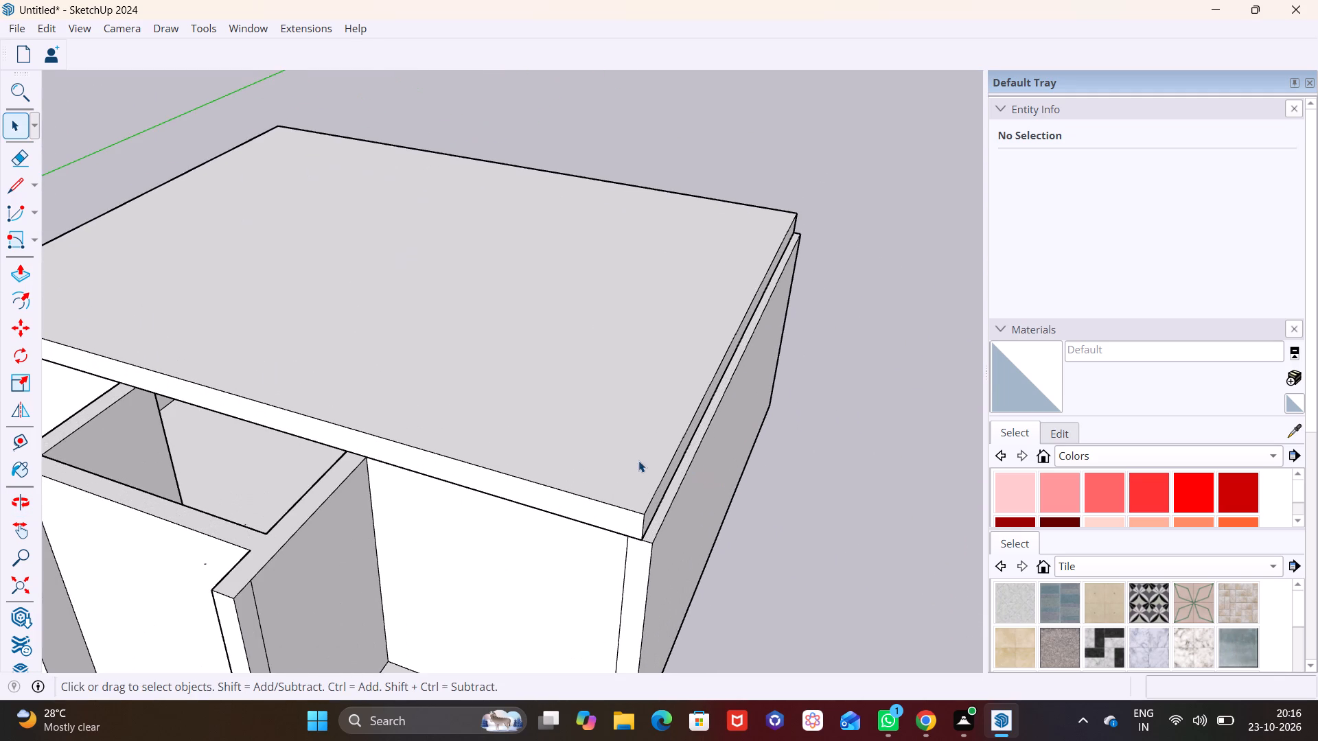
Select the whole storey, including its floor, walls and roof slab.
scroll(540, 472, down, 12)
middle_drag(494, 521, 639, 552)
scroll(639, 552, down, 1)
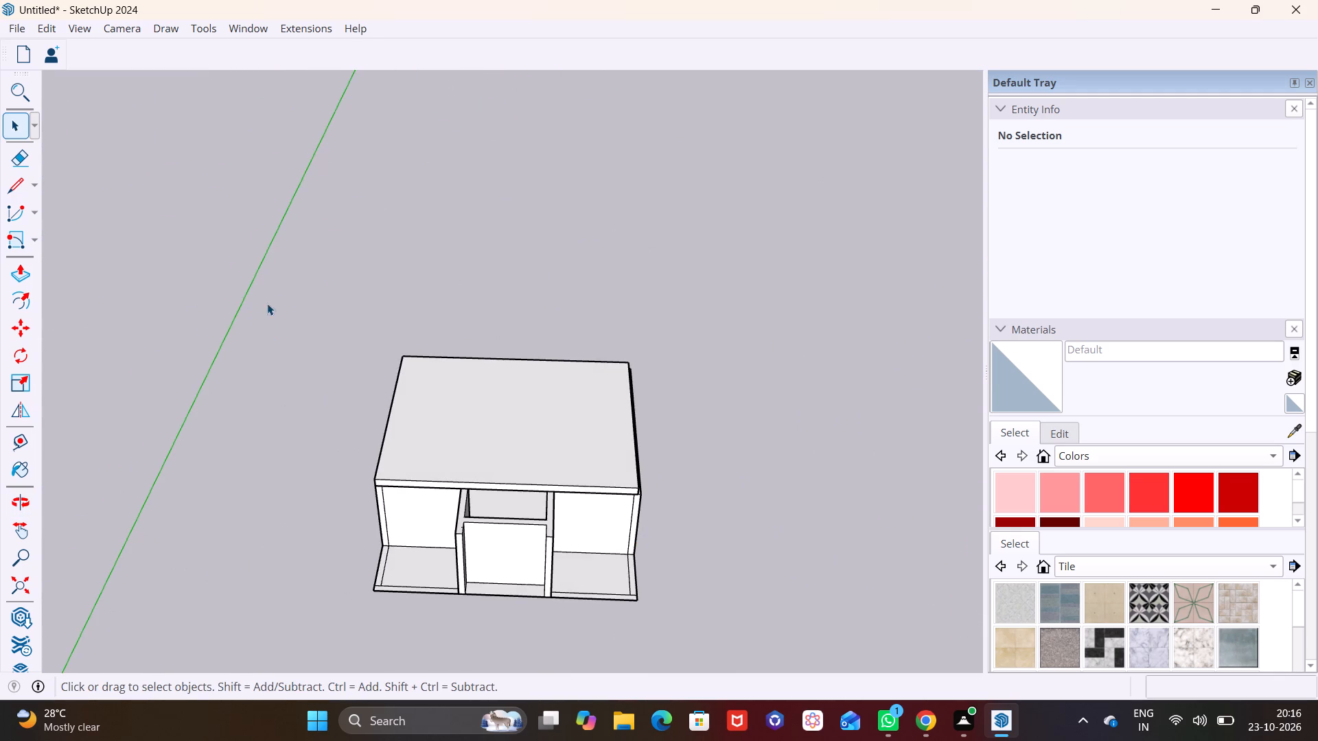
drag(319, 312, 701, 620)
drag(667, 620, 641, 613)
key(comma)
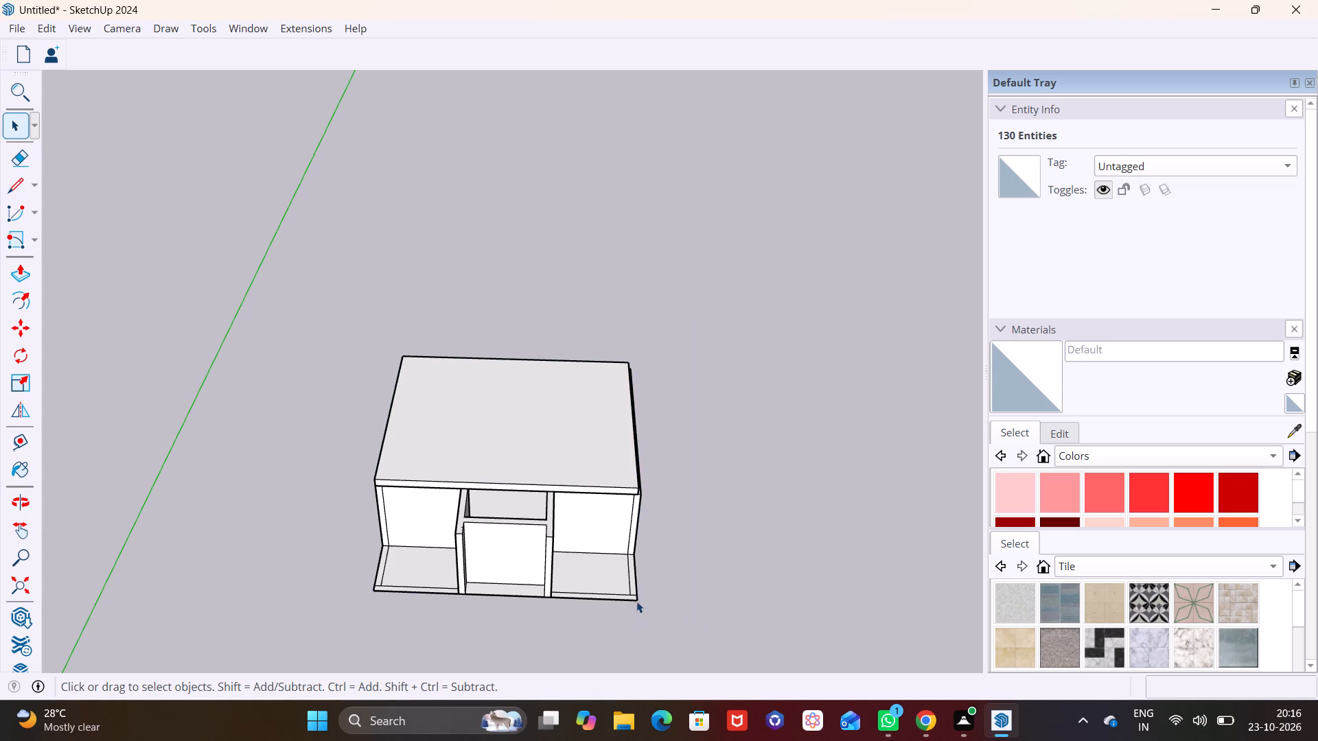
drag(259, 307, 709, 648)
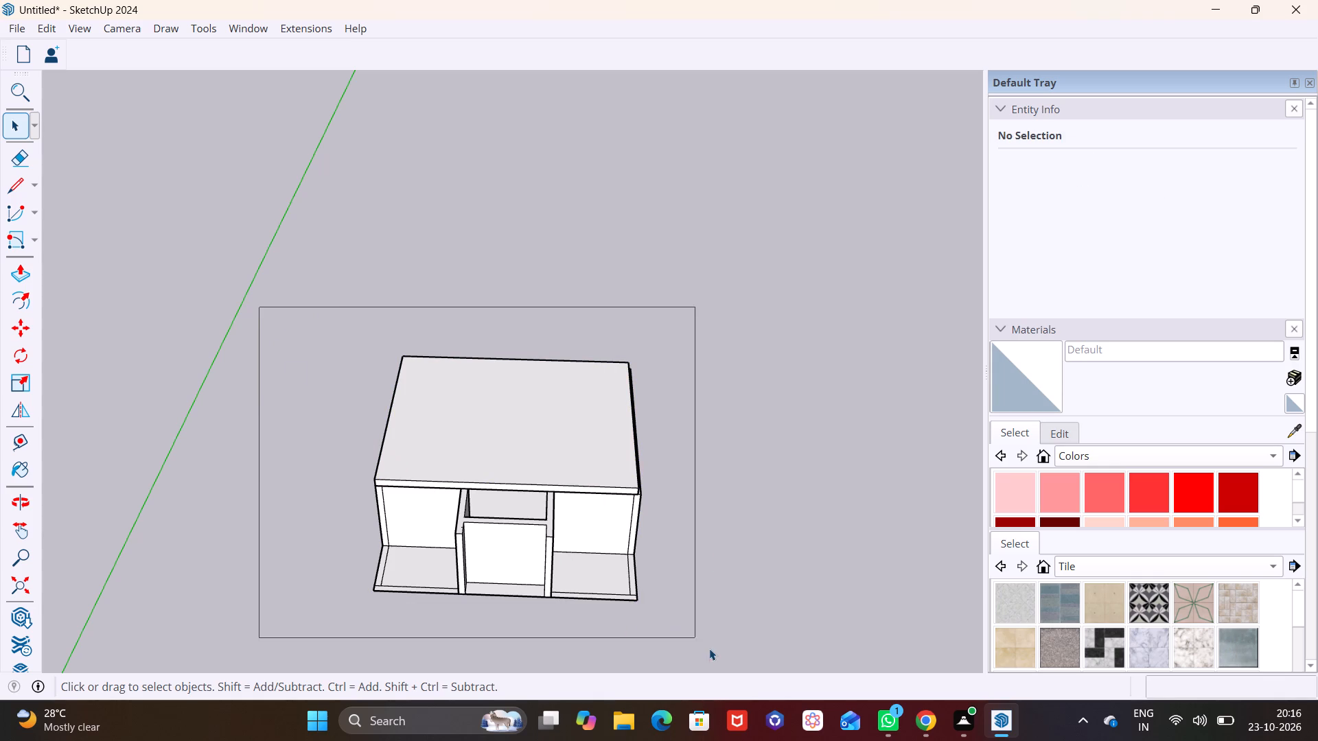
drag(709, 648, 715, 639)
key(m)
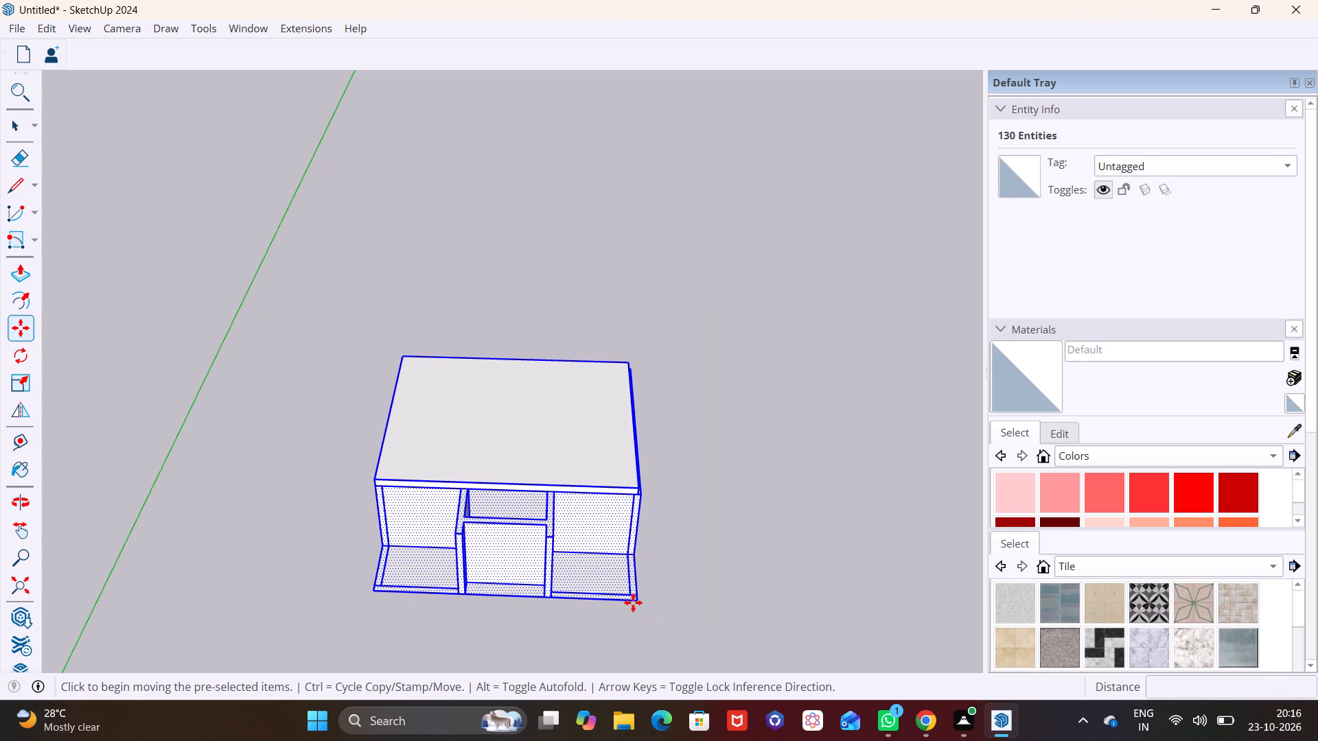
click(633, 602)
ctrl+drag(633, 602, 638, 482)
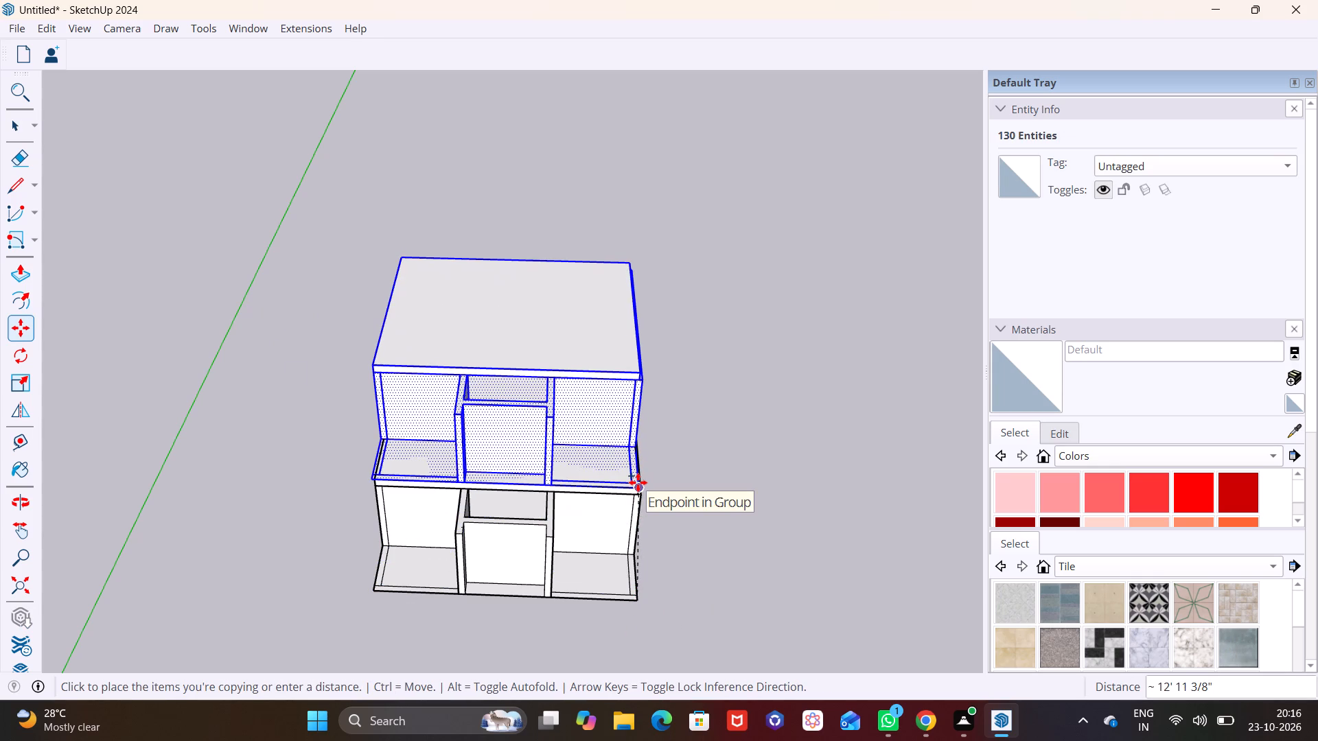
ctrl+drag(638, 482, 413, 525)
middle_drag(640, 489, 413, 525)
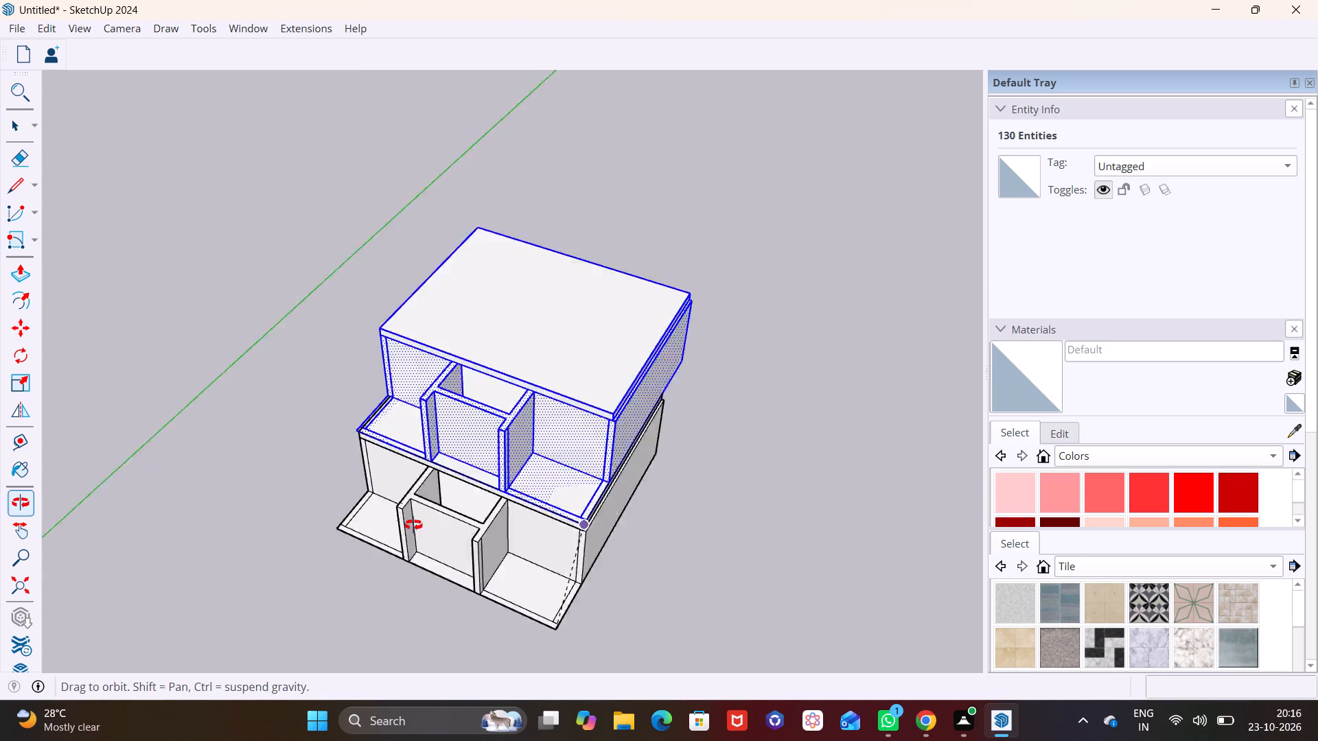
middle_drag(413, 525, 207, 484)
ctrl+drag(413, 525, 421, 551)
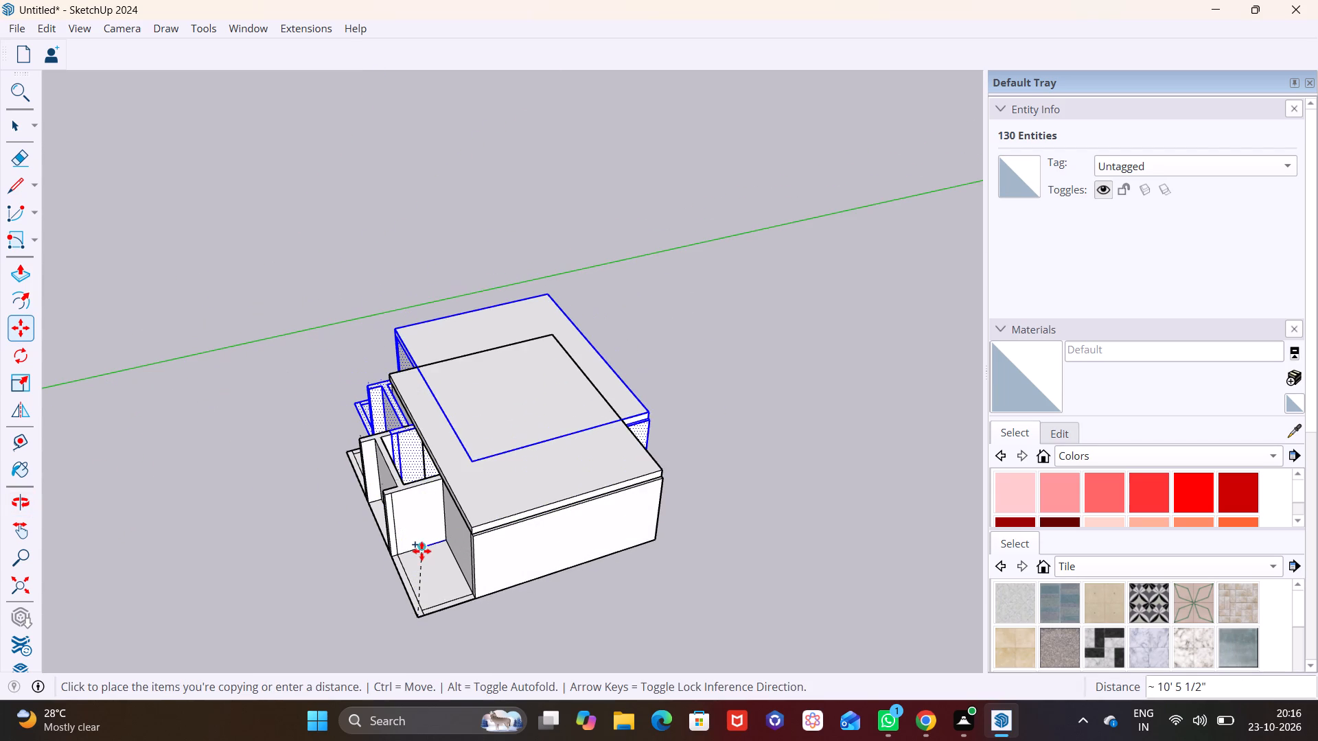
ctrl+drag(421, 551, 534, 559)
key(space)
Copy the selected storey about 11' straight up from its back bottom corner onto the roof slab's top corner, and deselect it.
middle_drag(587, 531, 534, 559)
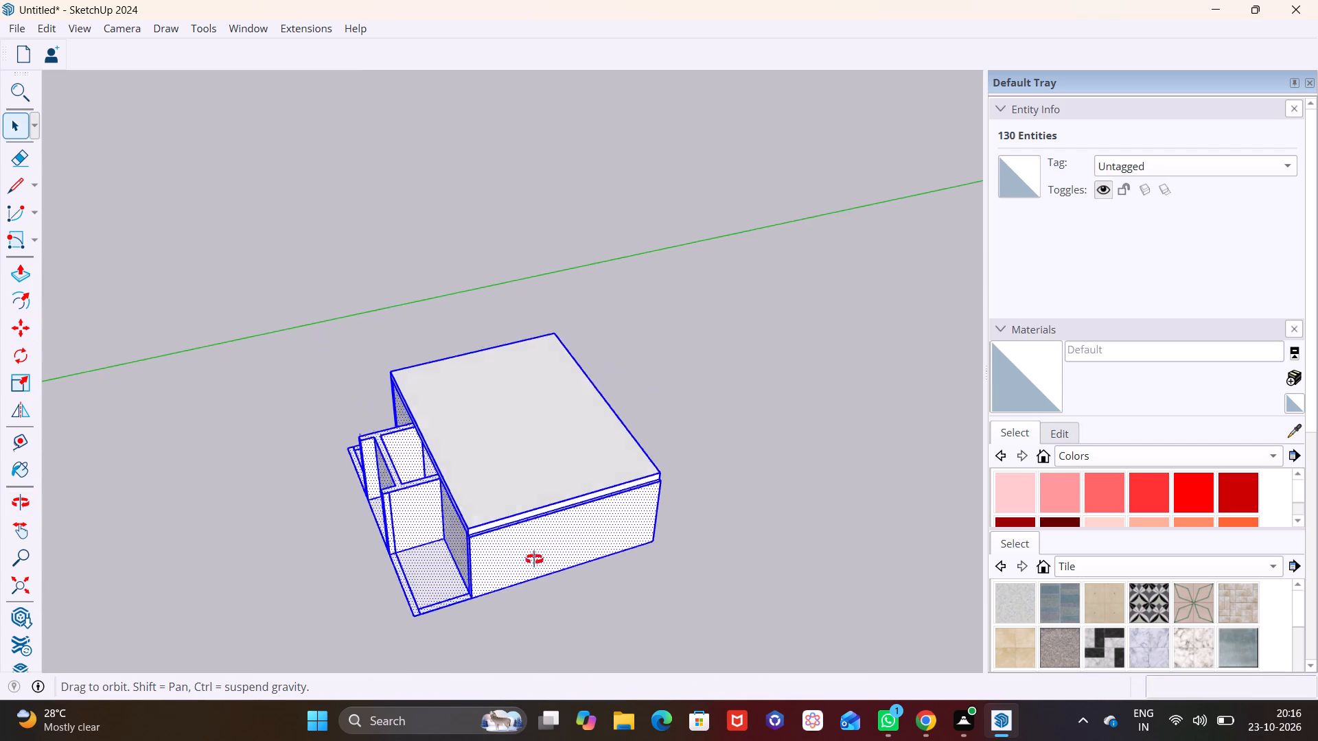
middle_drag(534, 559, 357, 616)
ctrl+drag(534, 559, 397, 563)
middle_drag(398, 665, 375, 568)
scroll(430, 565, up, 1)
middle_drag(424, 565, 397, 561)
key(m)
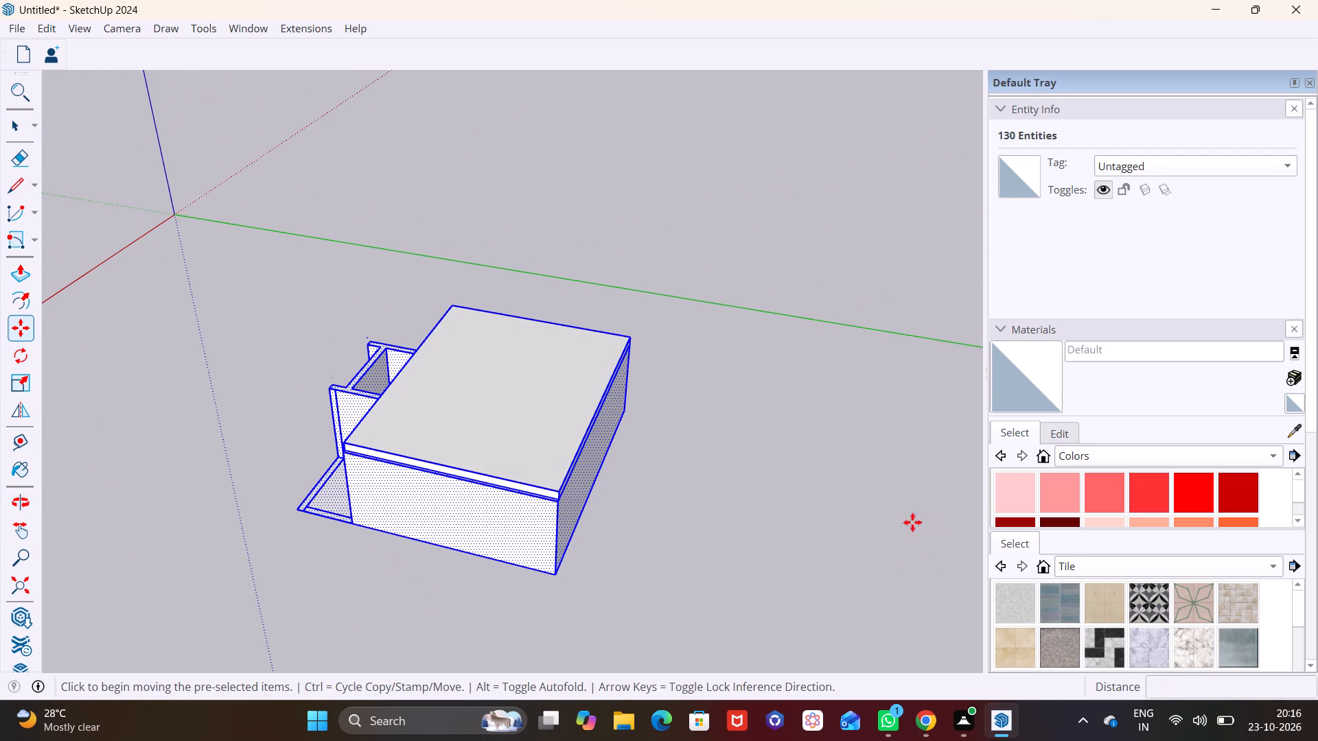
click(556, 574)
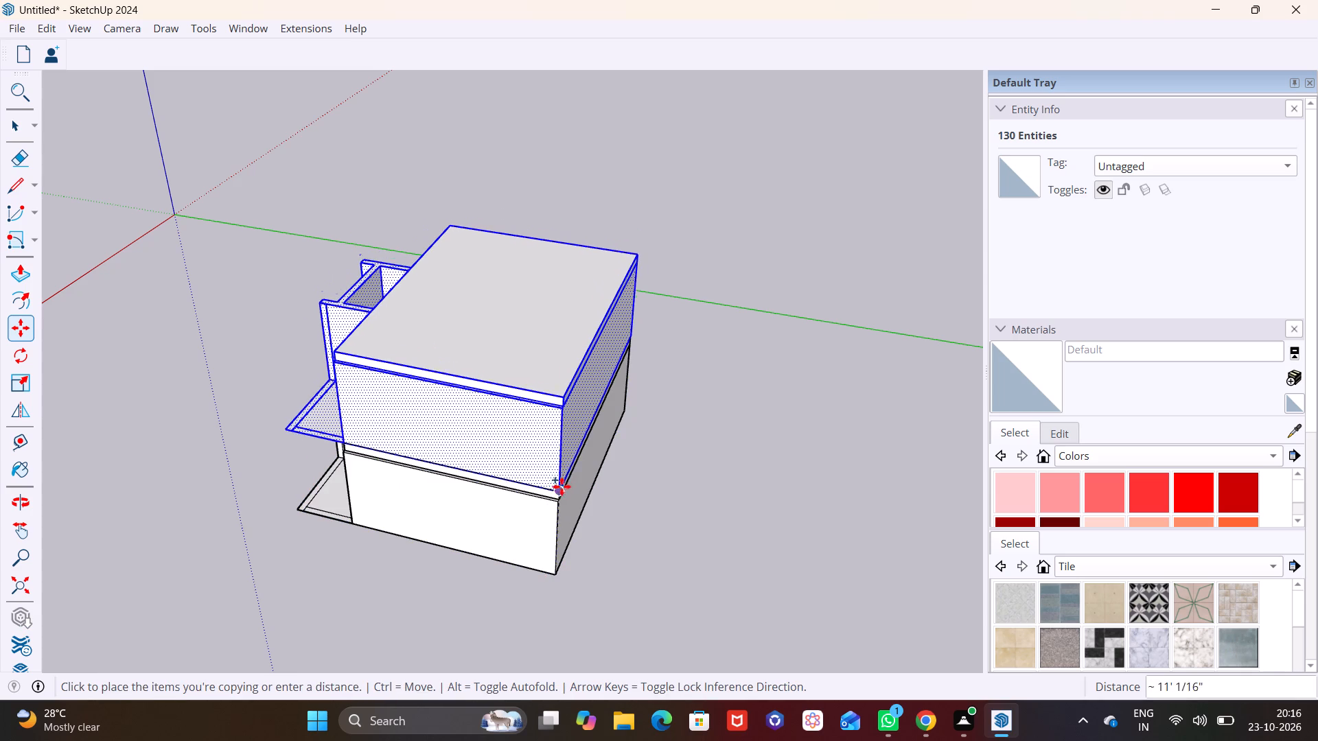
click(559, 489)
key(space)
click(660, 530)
Examine how the two stacked storeys meet at the intermediate slab, from the front, the side and below.
middle_drag(179, 520, 738, 490)
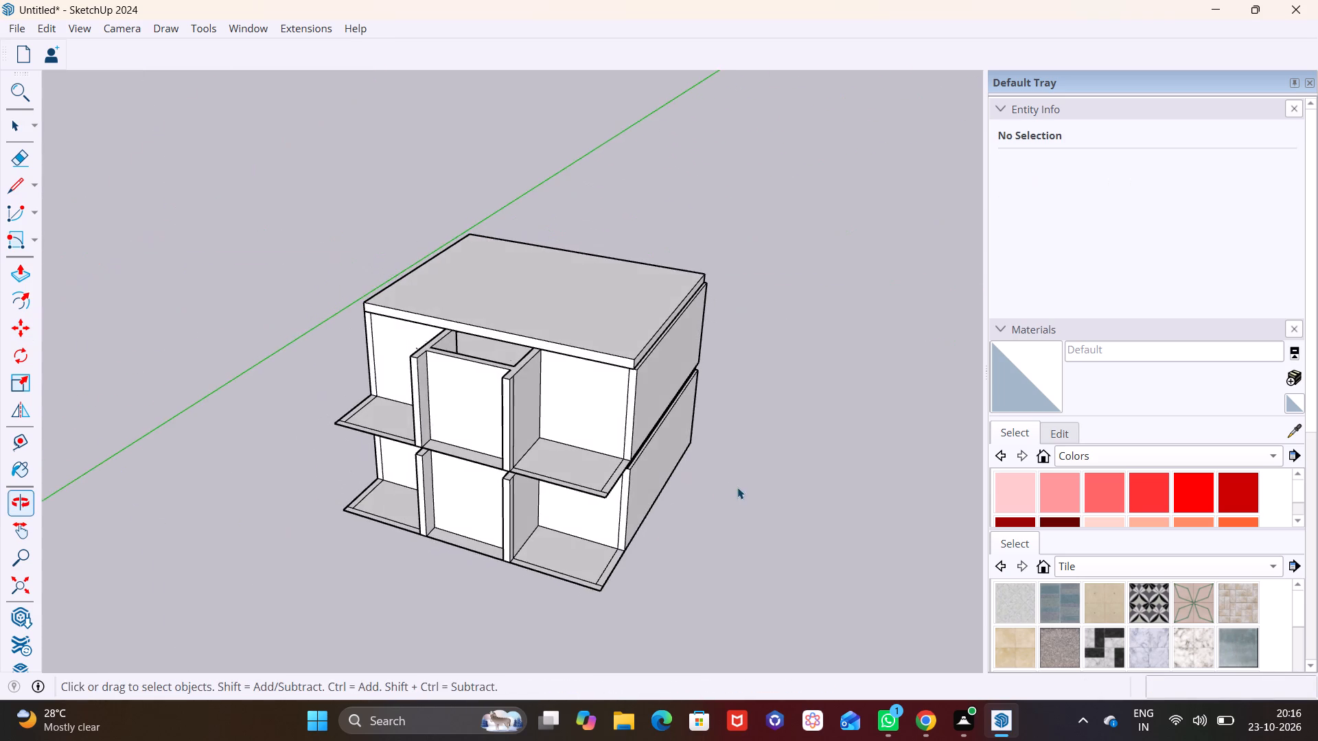
middle_drag(463, 504, 623, 296)
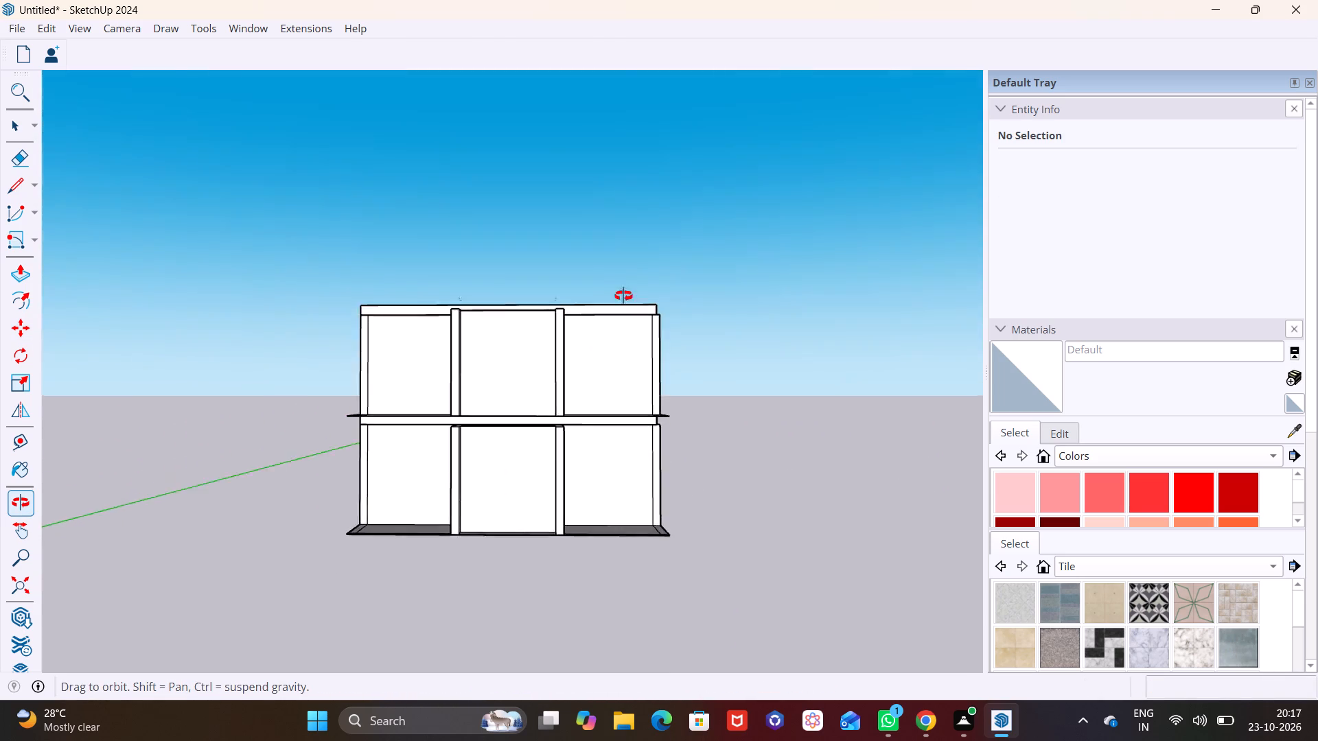
middle_drag(623, 296, 616, 271)
middle_drag(476, 356, 500, 449)
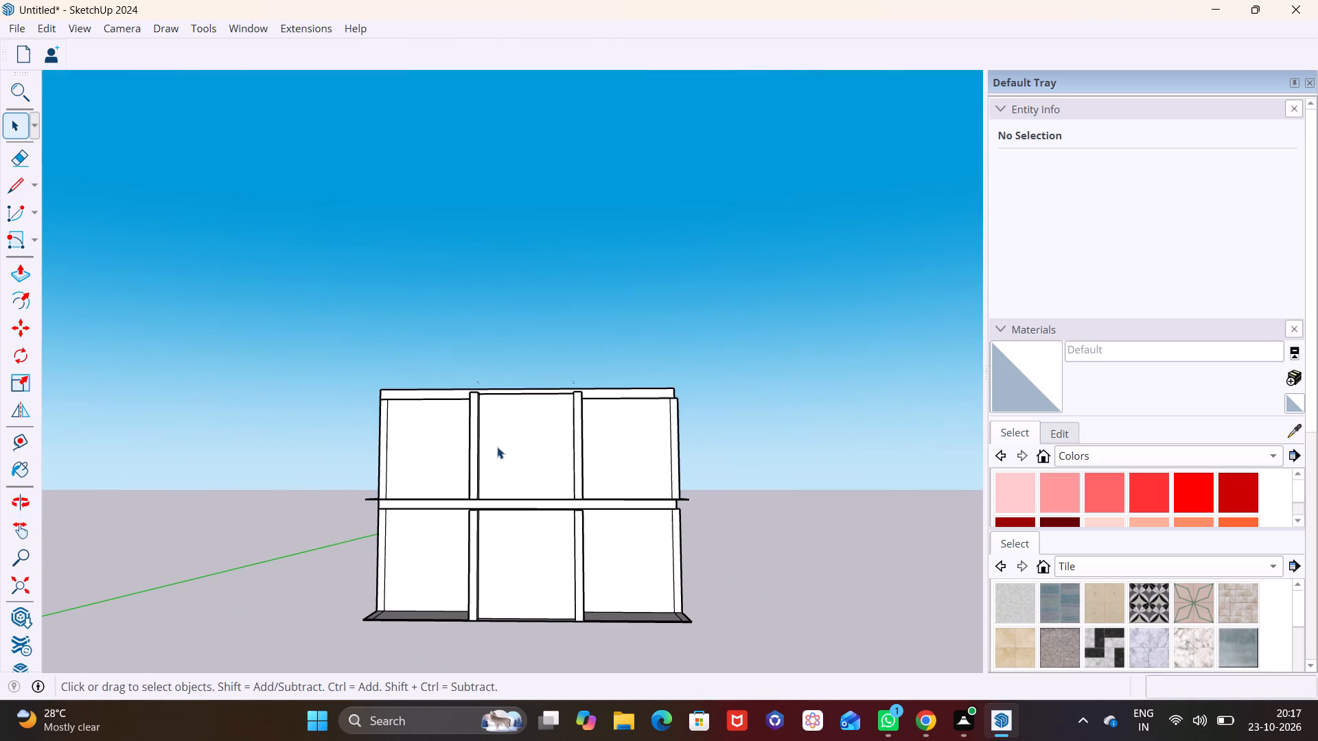
middle_drag(490, 427, 490, 512)
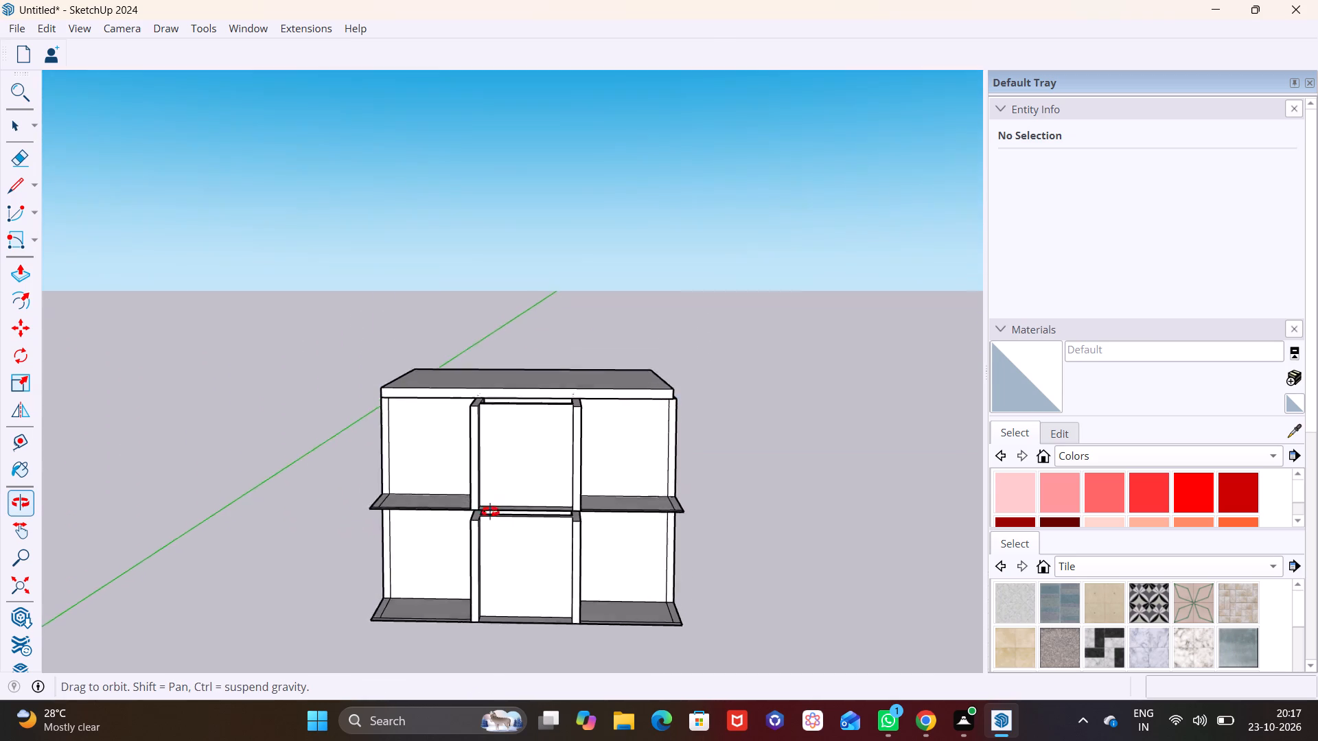
middle_drag(490, 512, 476, 583)
scroll(439, 464, up, 4)
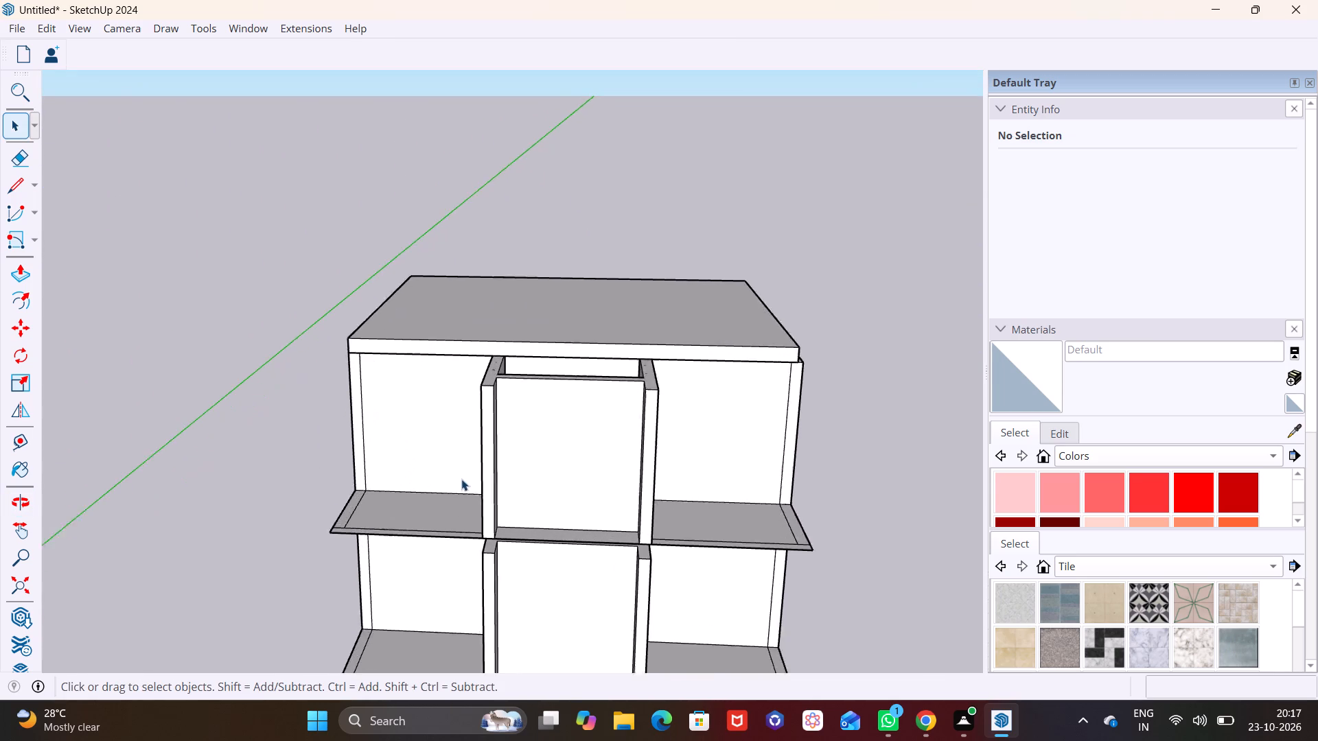
scroll(461, 479, up, 3)
scroll(476, 487, down, 4)
middle_drag(542, 528, 146, 480)
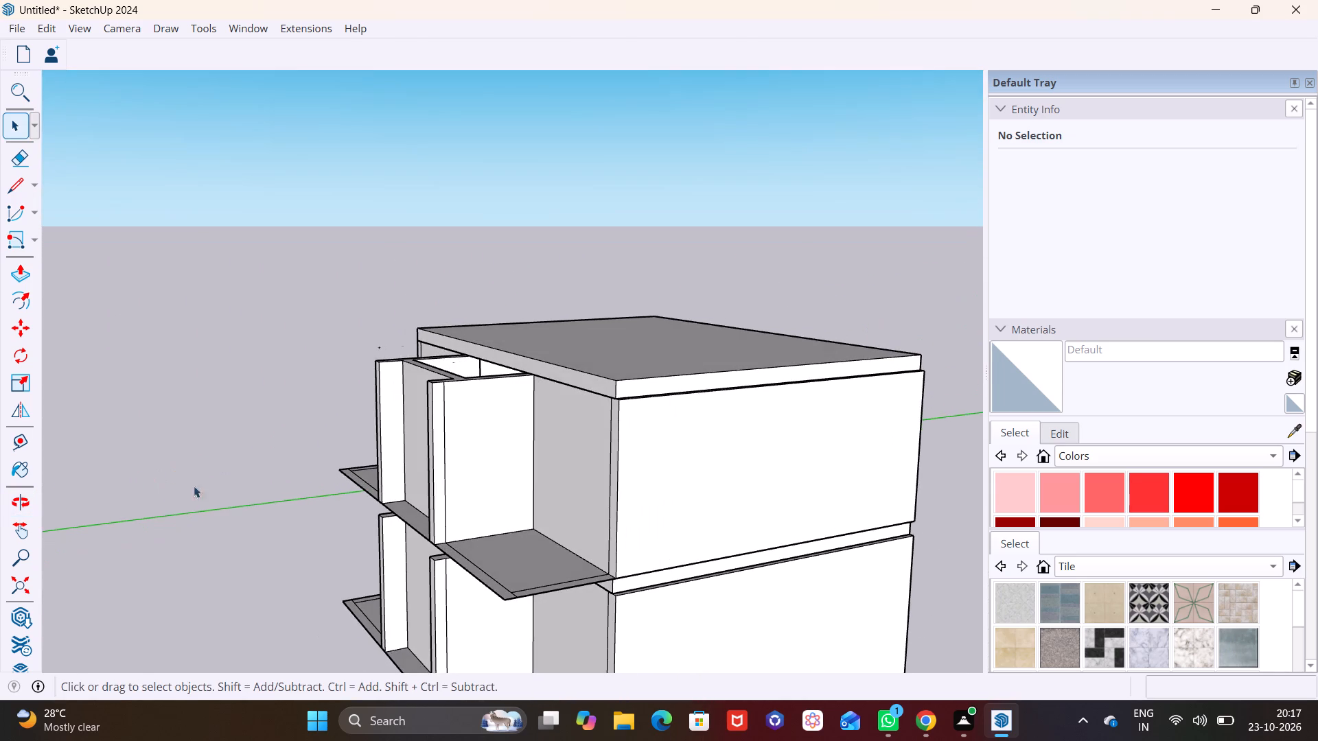
scroll(461, 491, down, 2)
scroll(489, 525, up, 1)
middle_drag(415, 524, 640, 483)
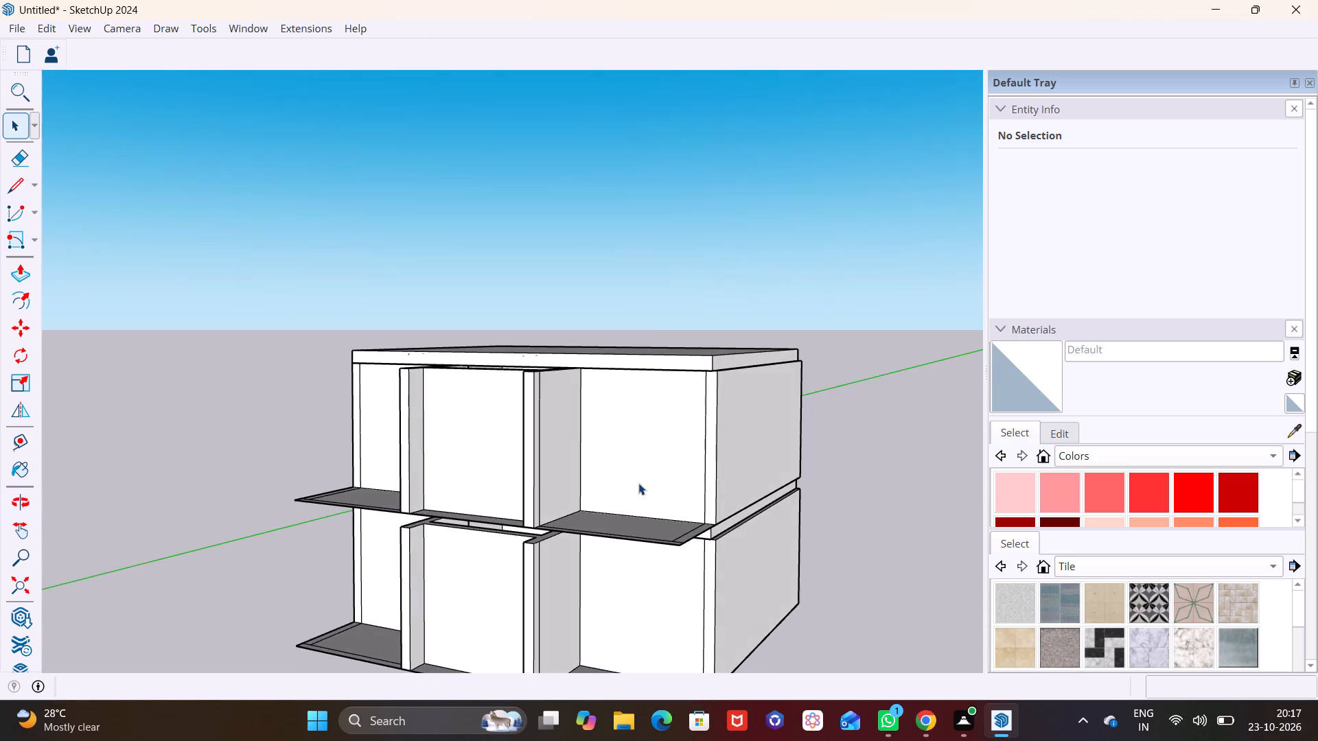
scroll(490, 510, up, 2)
middle_drag(593, 521, 648, 495)
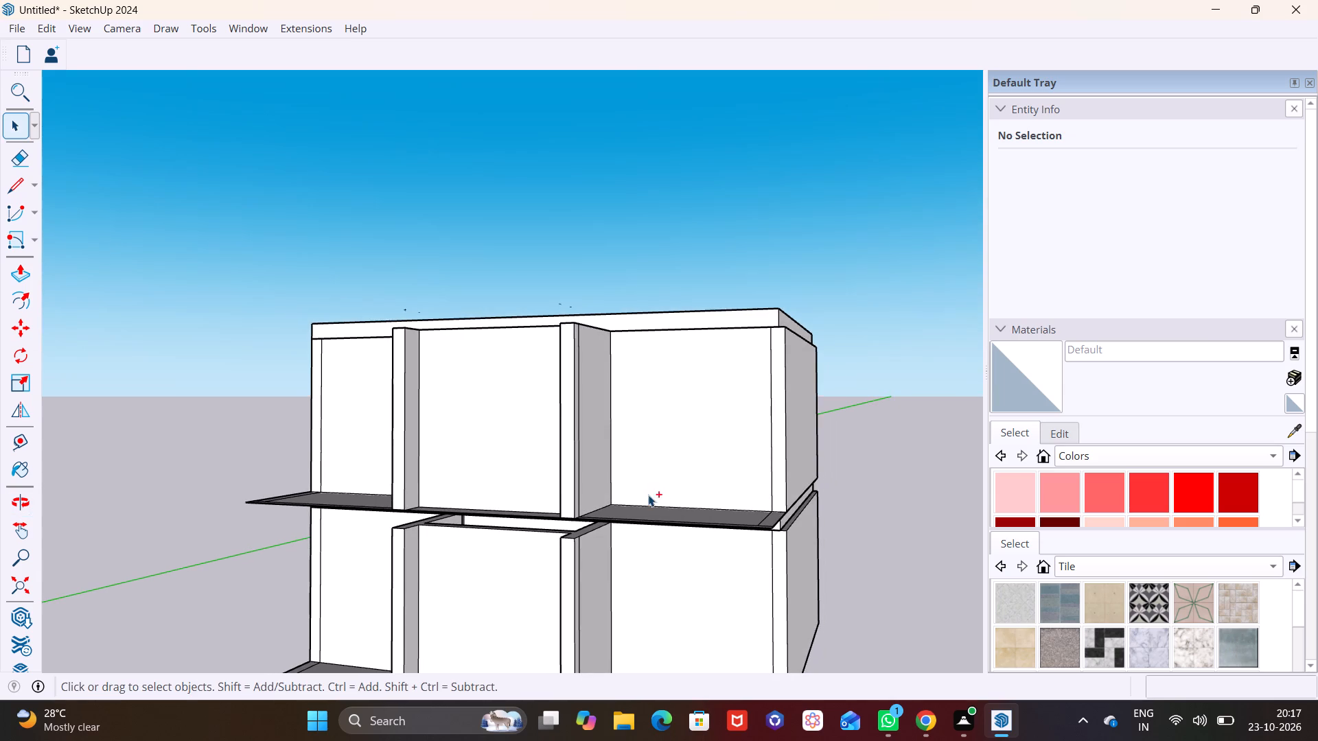
Undo the storey copy and the roof slab construction, going back to the bare walls on the floor.
key(ctrl+z)
key(ctrl+z)
key(ctrl+z)
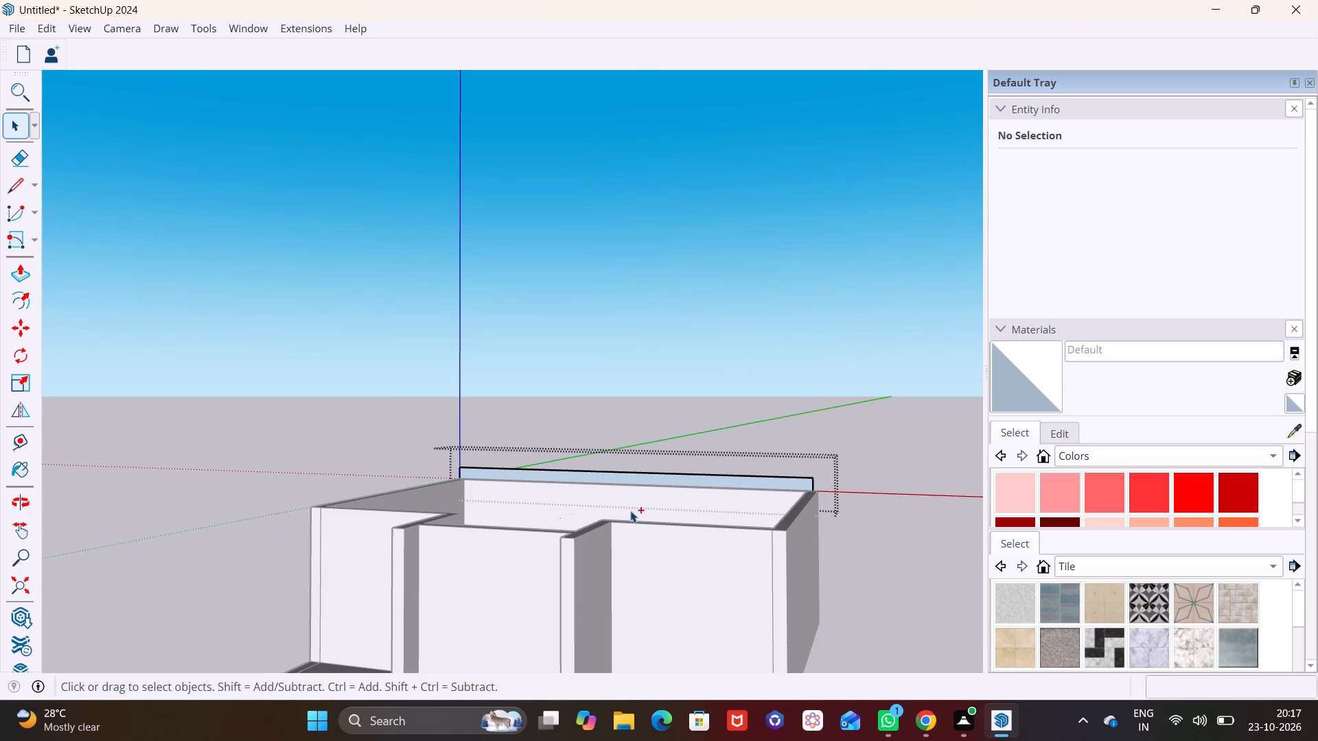
key(ctrl+z)
key(ctrl+z)
key(ctrl+z)
Draw a Rotated Rectangle 1' deep vertically downward along the full back edge of the floor's underside.
middle_drag(635, 562, 575, 402)
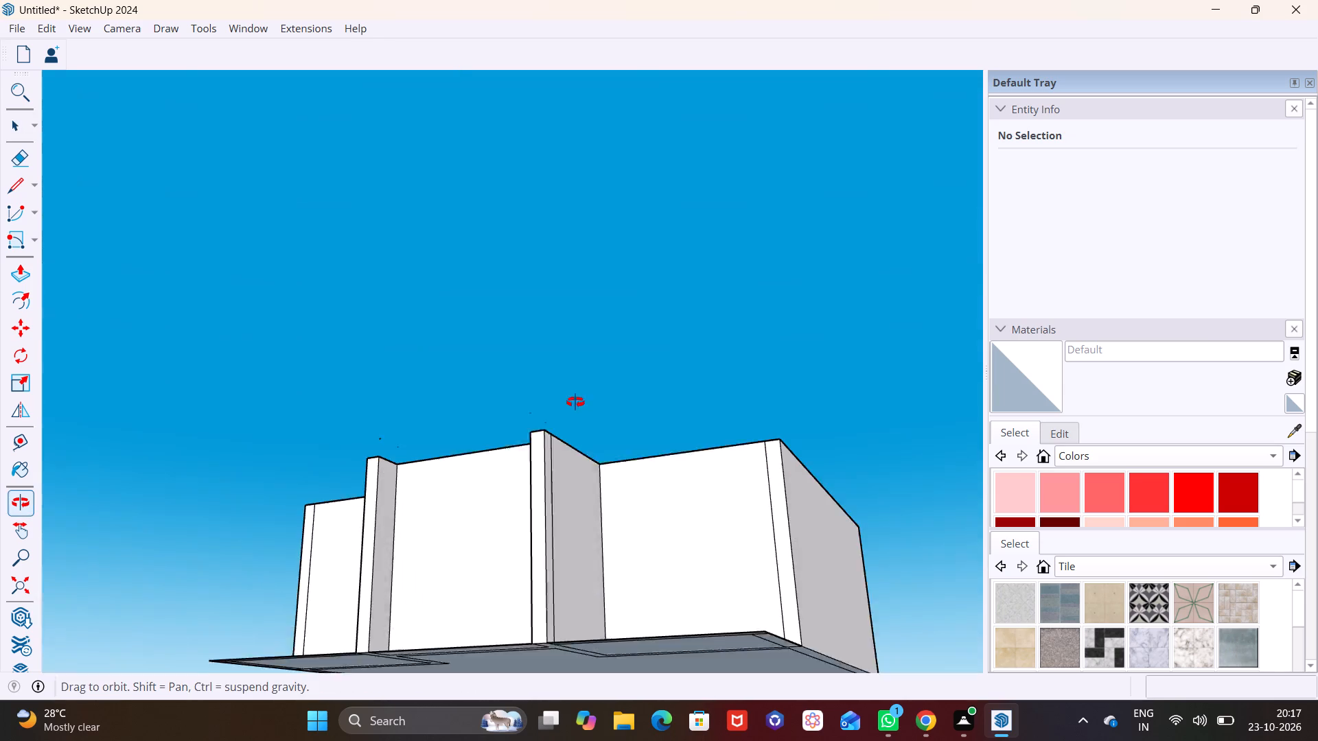
middle_drag(575, 402, 570, 394)
scroll(629, 580, up, 1)
middle_drag(627, 579, 549, 405)
scroll(629, 491, down, 3)
middle_drag(742, 505, 239, 462)
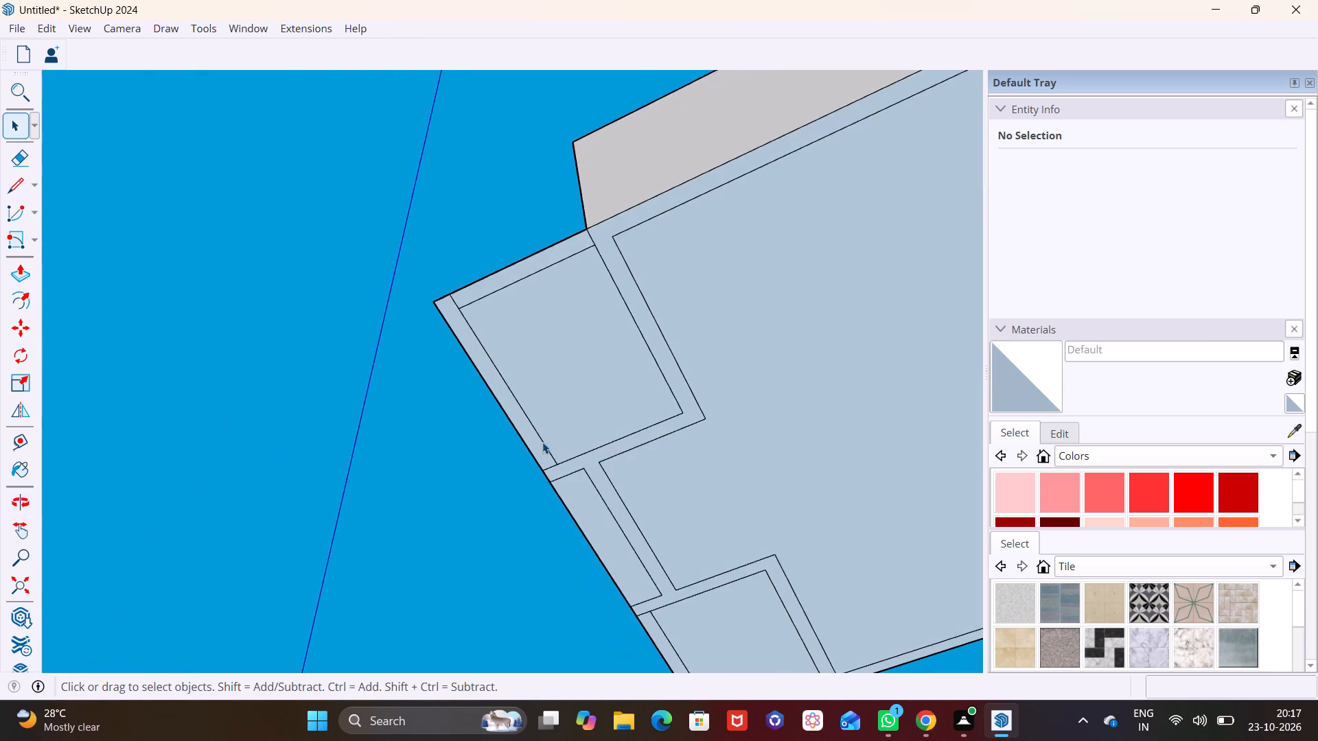
scroll(562, 429, down, 6)
shift+middle_drag(629, 409, 354, 468)
scroll(363, 491, up, 4)
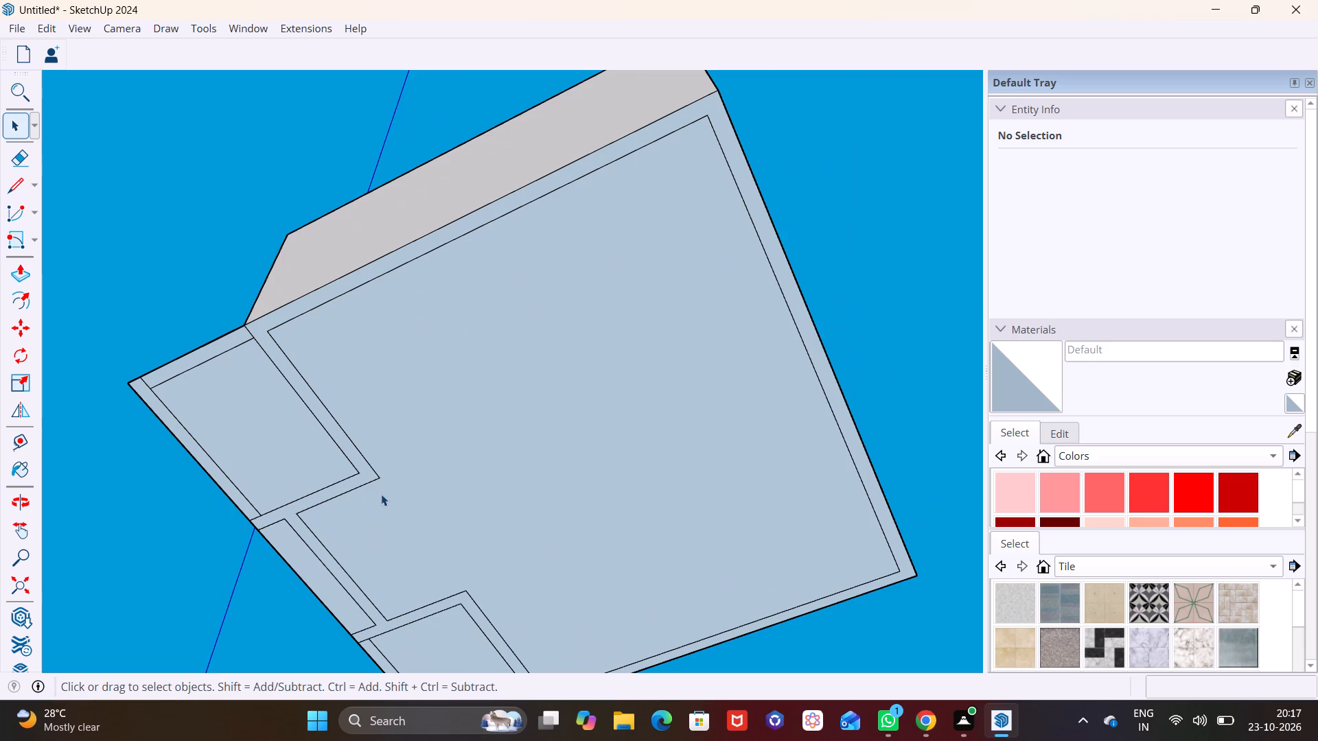
click(34, 242)
drag(60, 288, 70, 288)
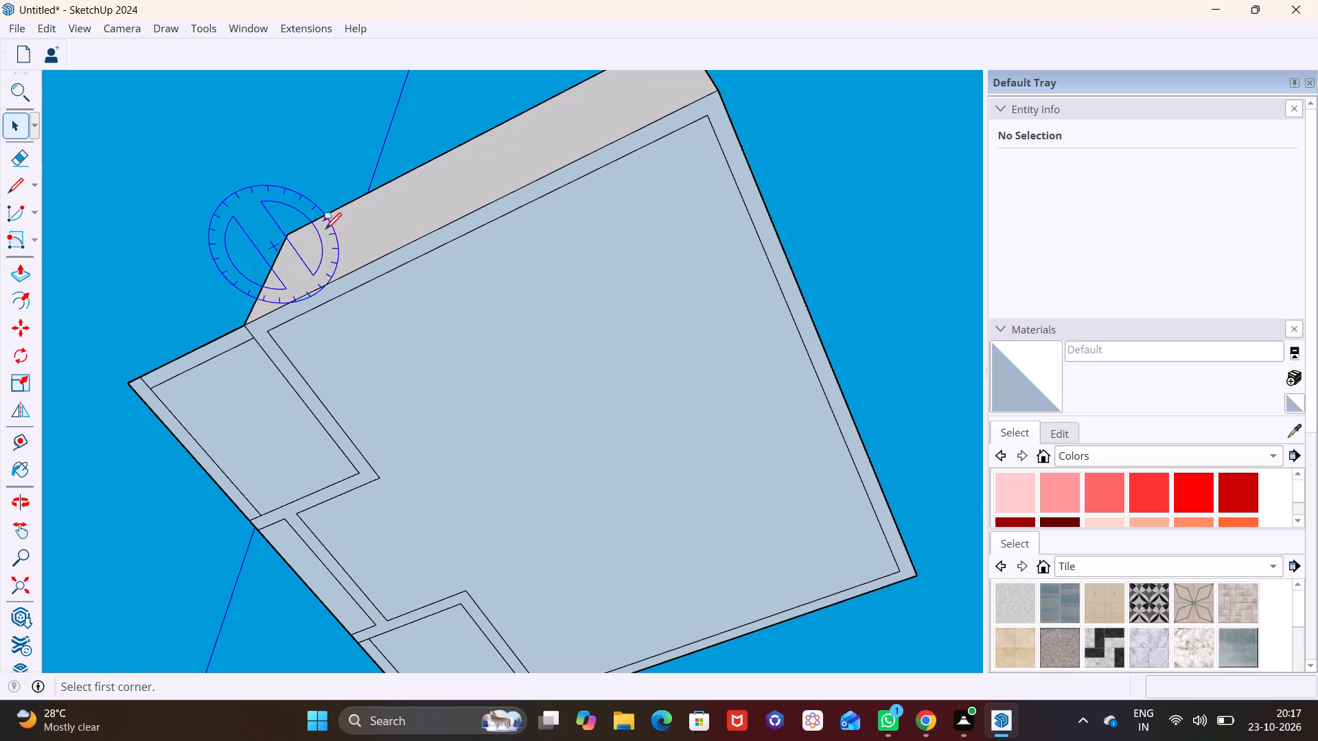
middle_drag(514, 239, 921, 470)
middle_drag(369, 410, 829, 265)
scroll(255, 570, up, 2)
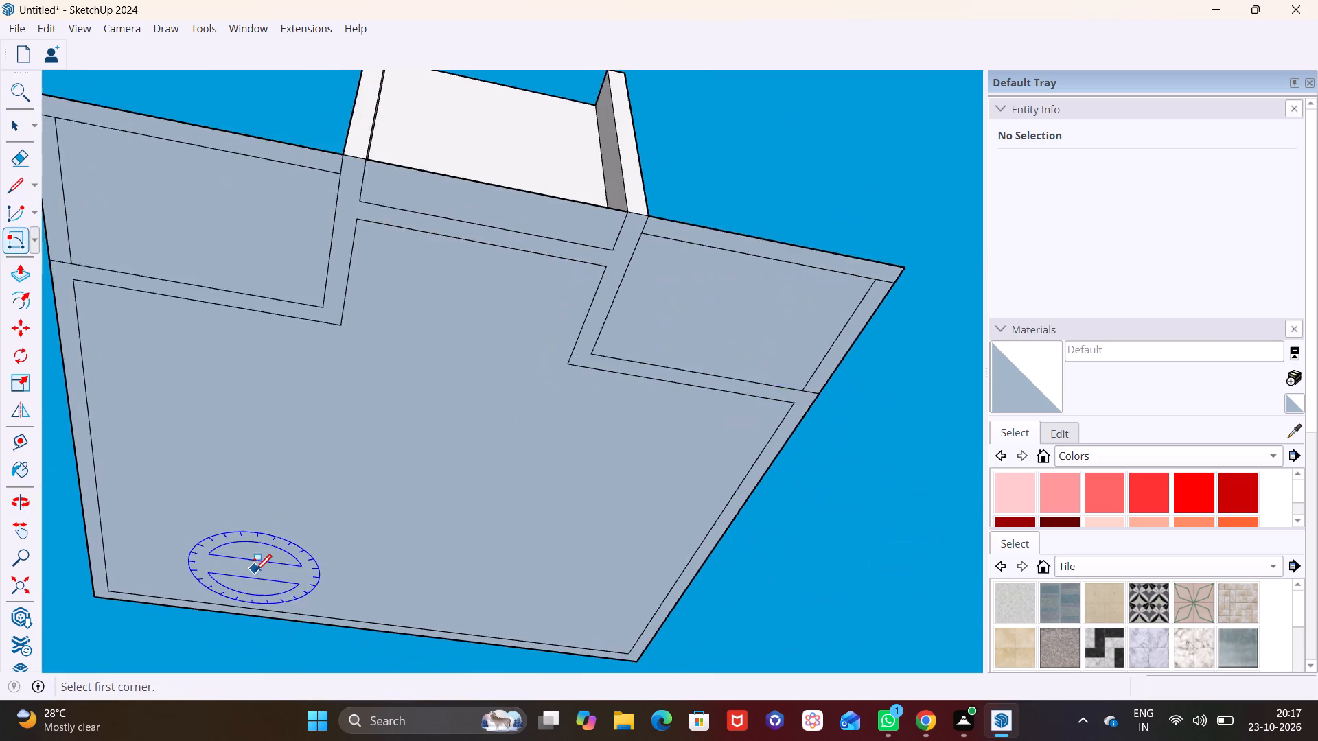
middle_drag(268, 550, 255, 493)
scroll(246, 494, down, 2)
shift+middle_drag(347, 563, 406, 494)
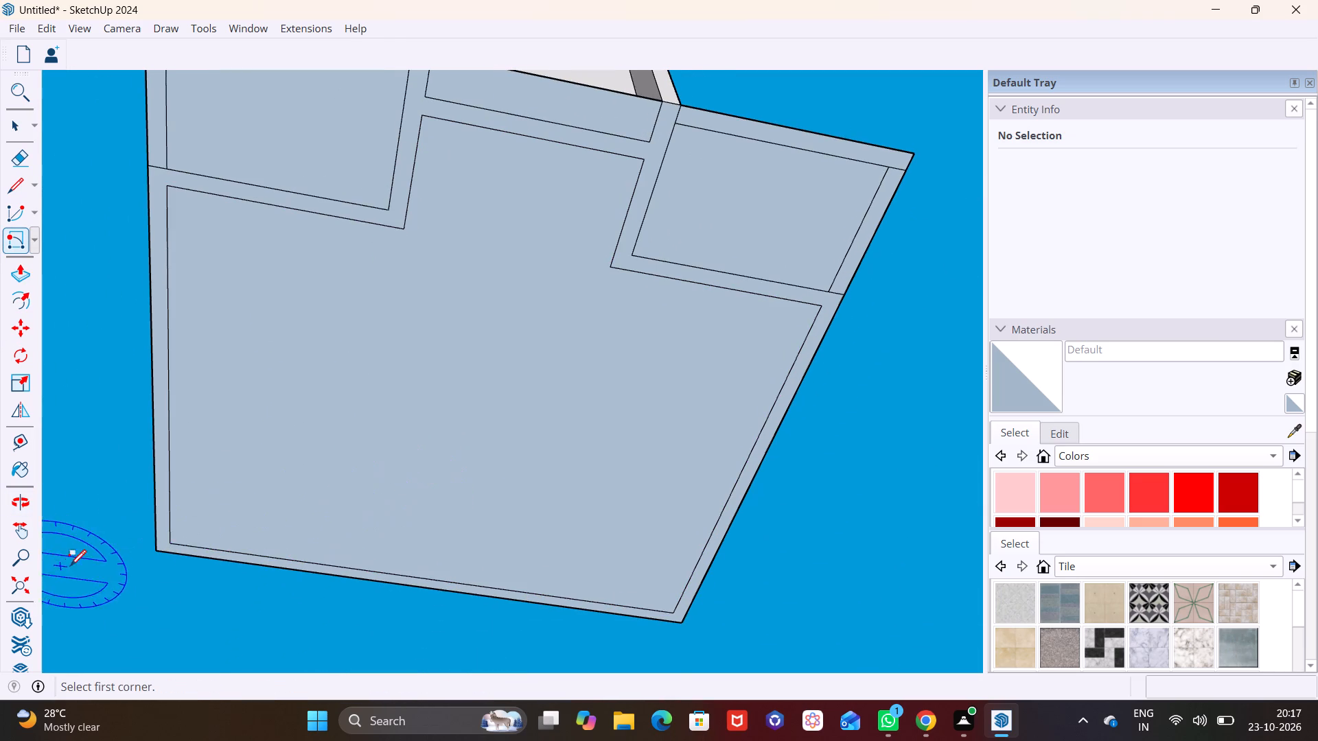
click(154, 549)
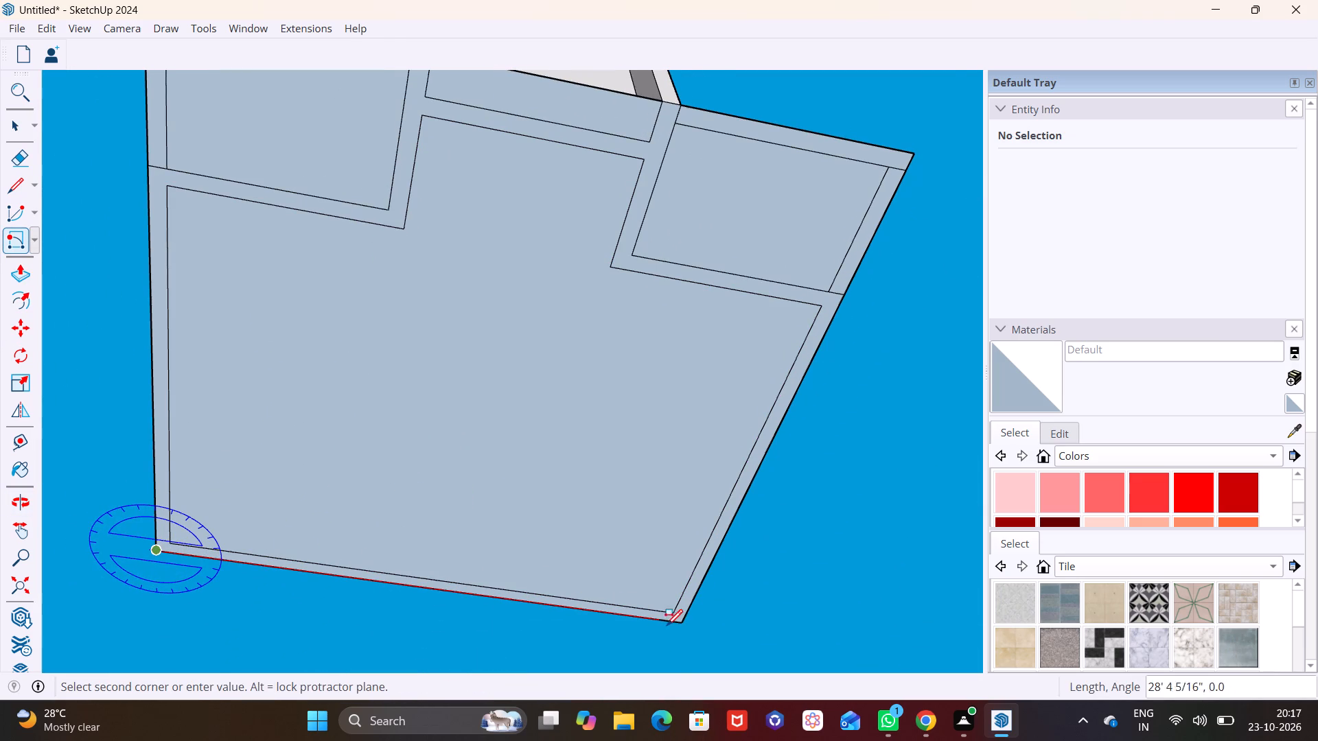
click(682, 624)
scroll(588, 556, down, 9)
middle_drag(577, 489, 550, 731)
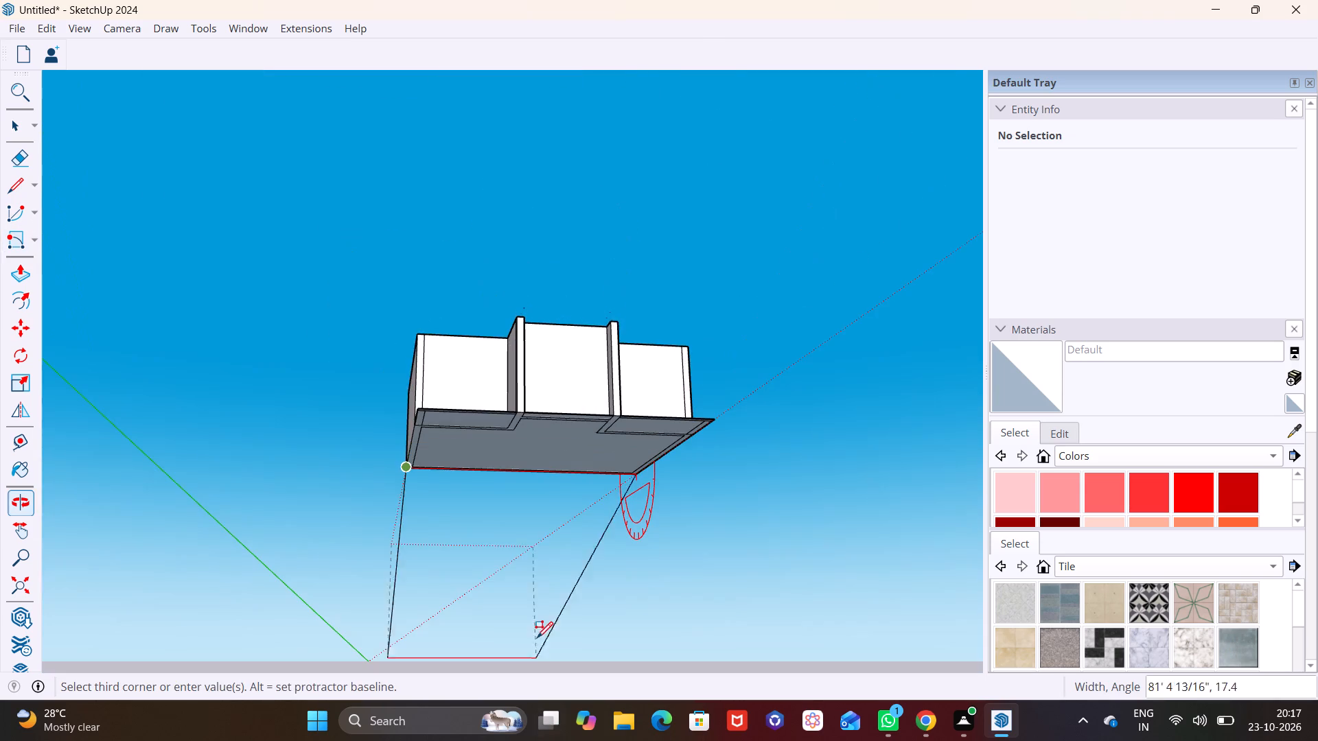
middle_drag(558, 585, 594, 674)
scroll(594, 674, down, 1)
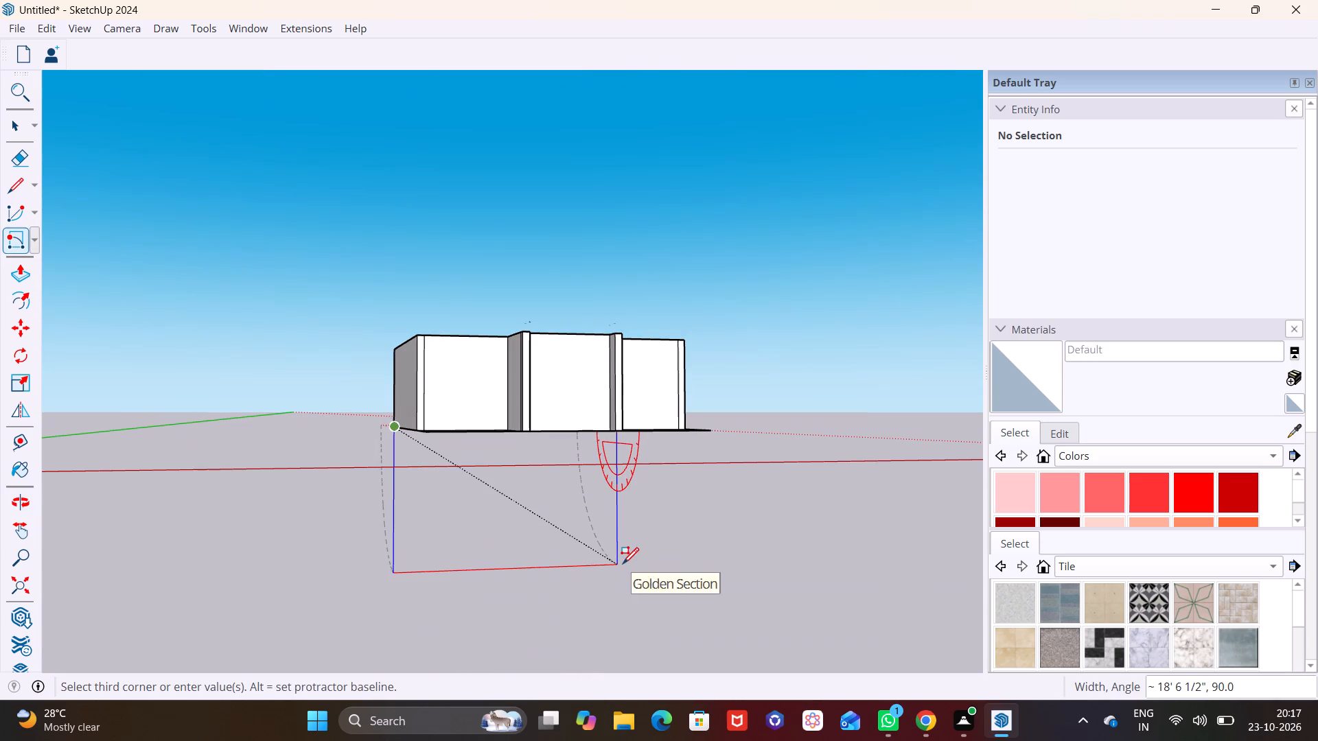
text(1')
key(Return)
Make the 1' deep rectangle below the floor's back edge, with its edges, into a group.
scroll(612, 451, up, 2)
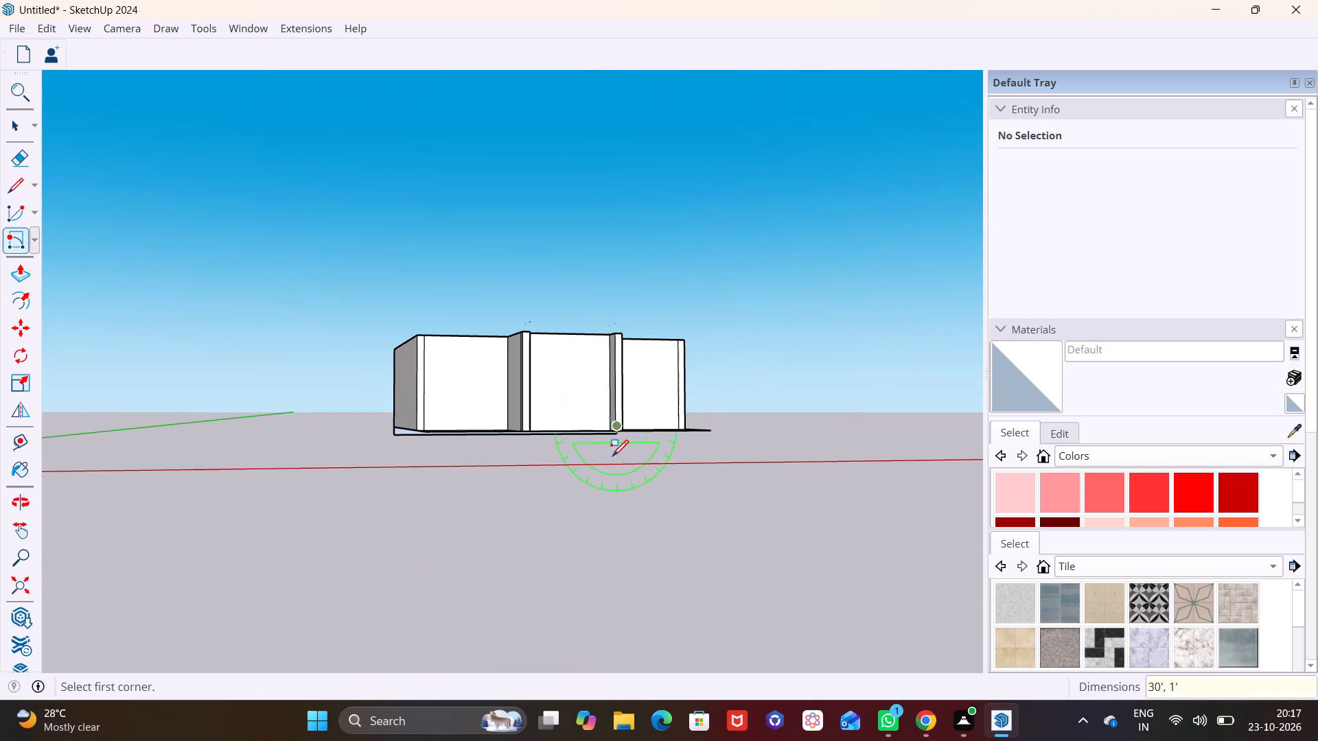
scroll(612, 456, up, 8)
middle_drag(606, 443, 526, 200)
key(space)
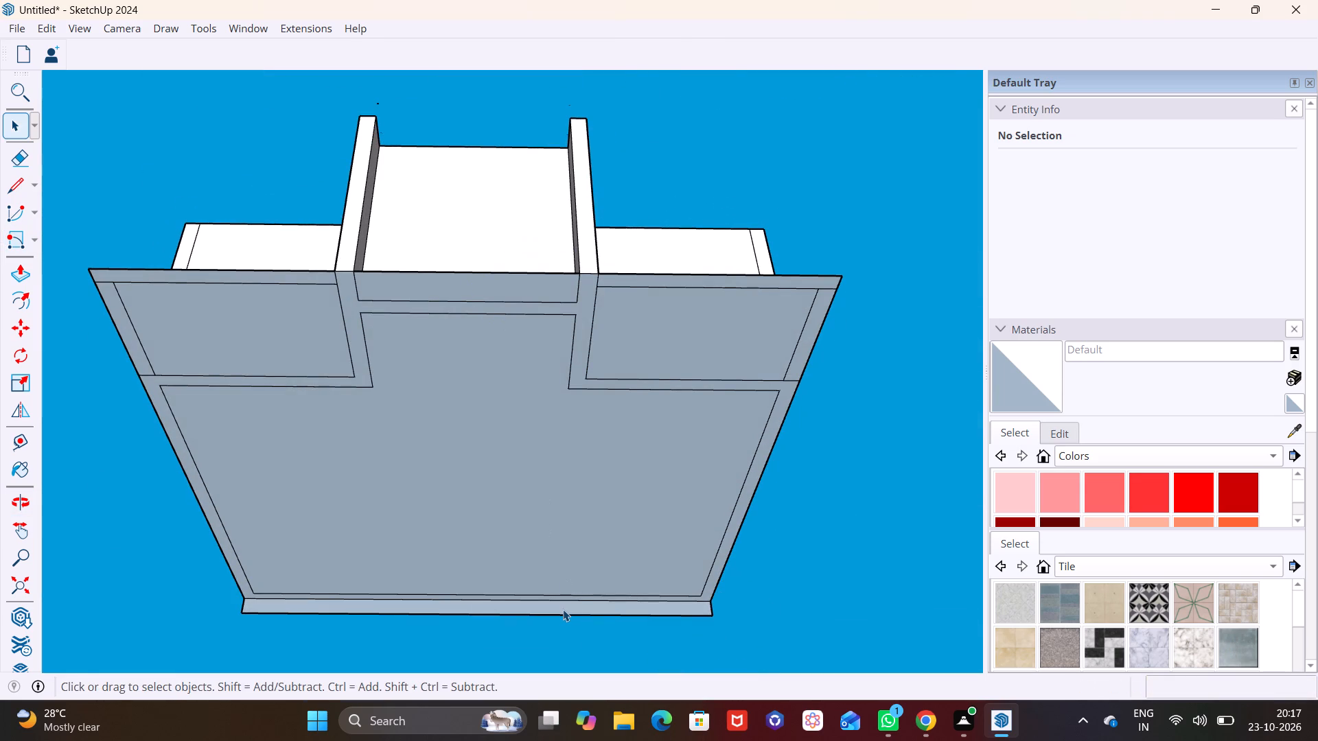
double_click(563, 609)
right_click(563, 609)
click(612, 495)
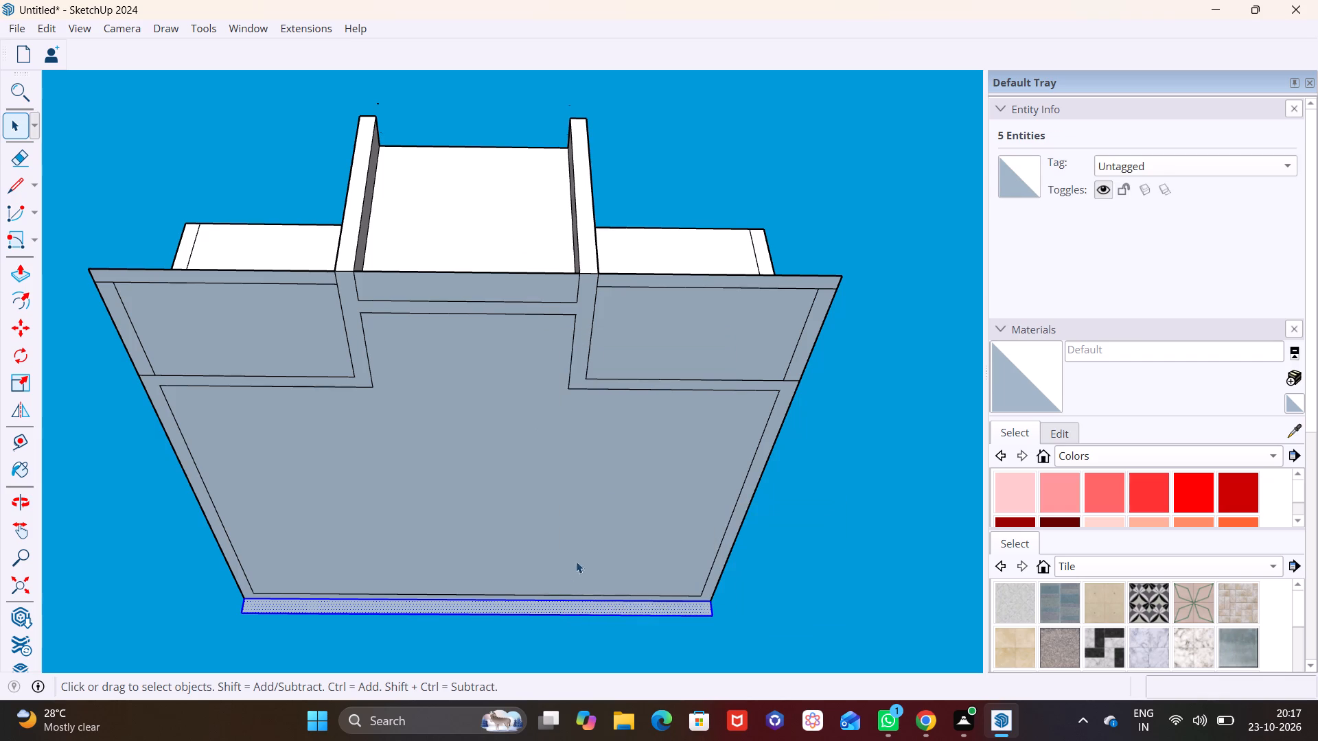
Inside the group, Push/Pull the 1' deep rectangle forward about 21' 8" beneath the floor to form a slab.
triple_click(525, 607)
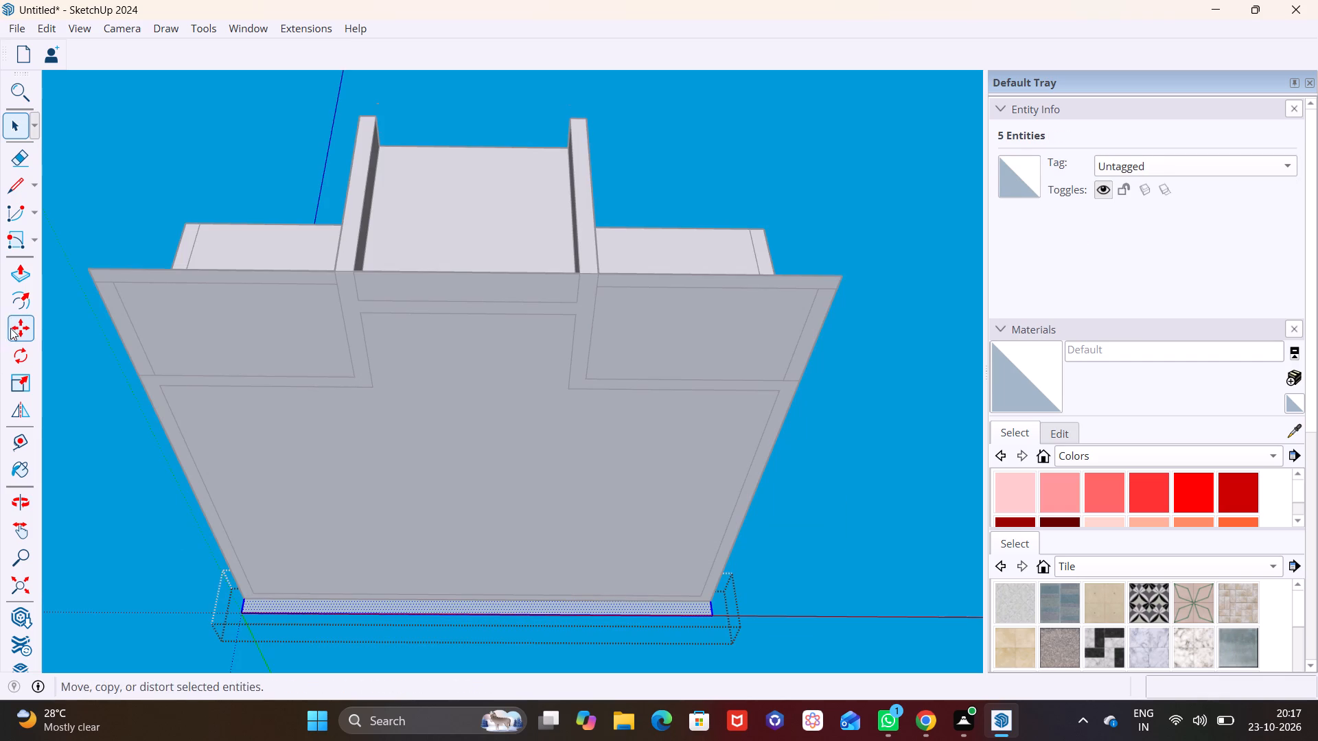
click(10, 275)
click(531, 606)
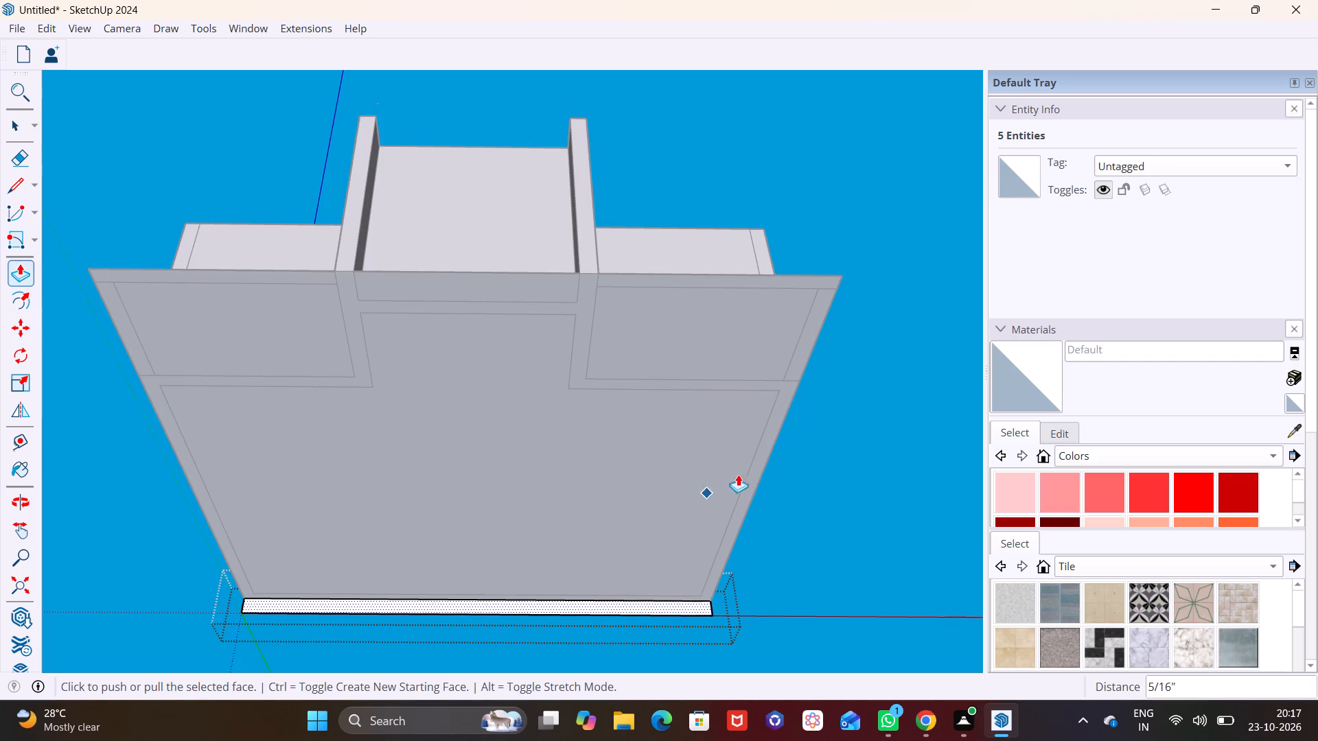
drag(692, 604, 761, 398)
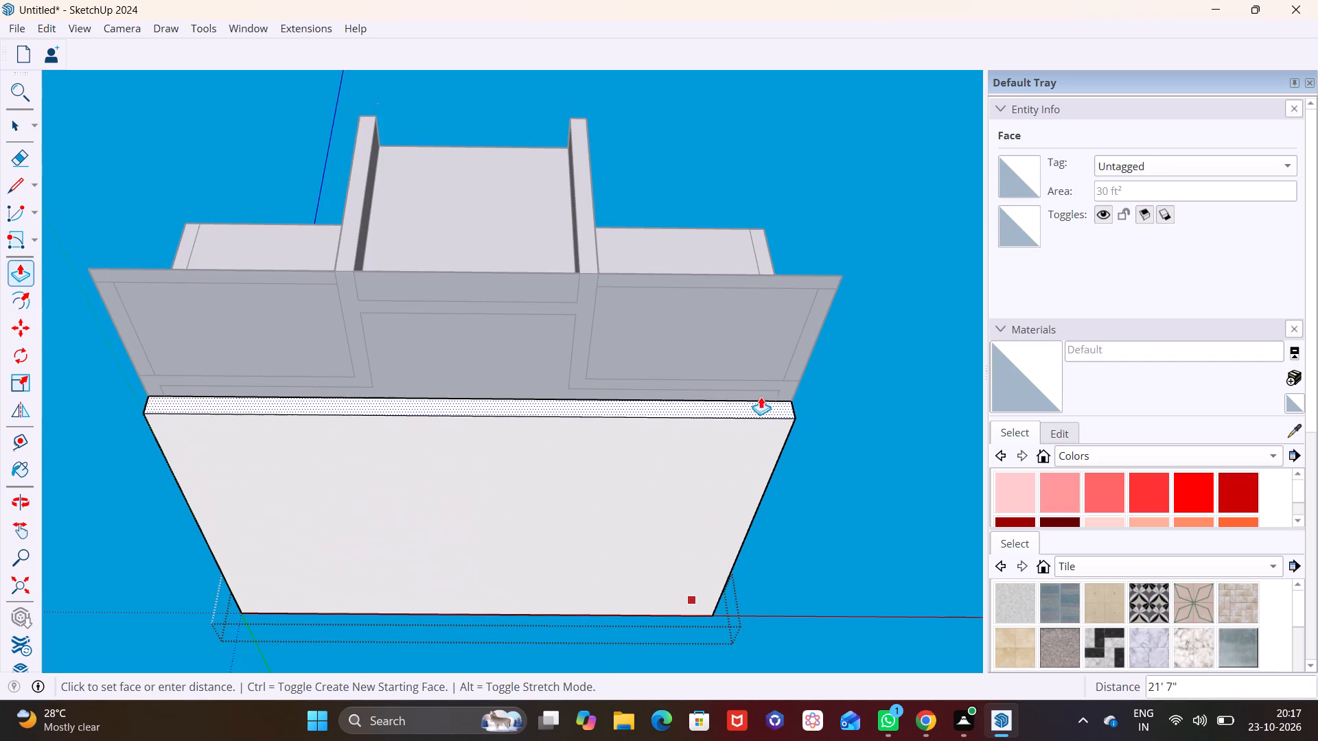
Push/Pull the slab's front face about 1' 6" further, up to the outer corner of the recessed front wall.
middle_drag(758, 388, 266, 569)
scroll(627, 374, up, 6)
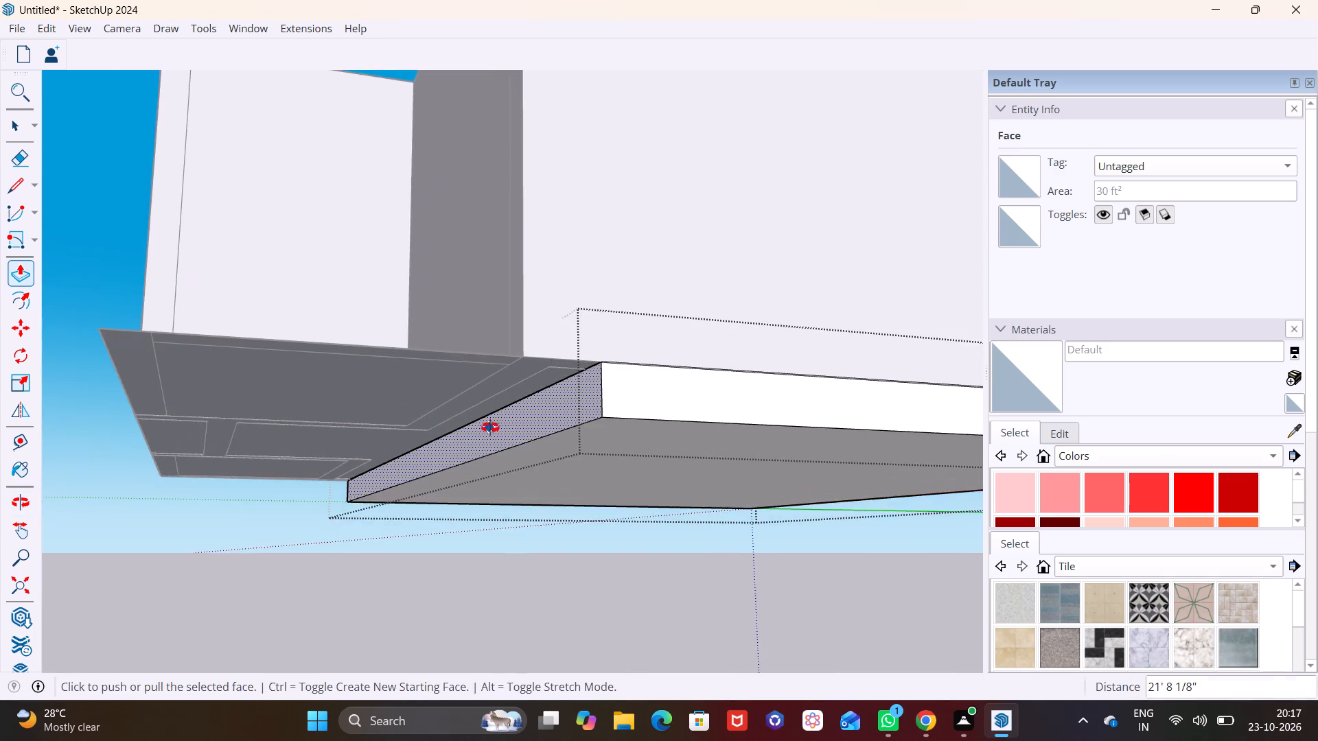
scroll(490, 427, up, 1)
middle_drag(490, 427, 505, 327)
middle_drag(505, 331, 495, 403)
scroll(524, 366, up, 3)
drag(641, 371, 581, 341)
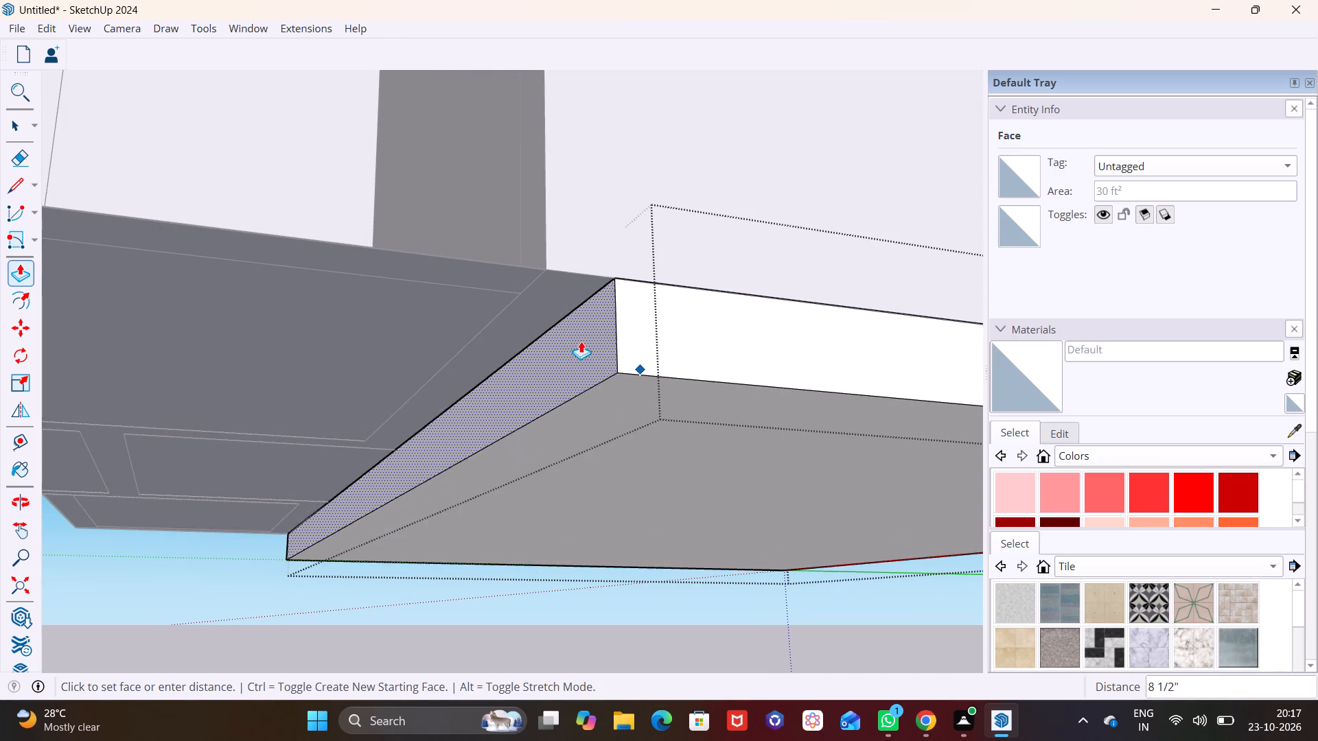
drag(581, 341, 518, 340)
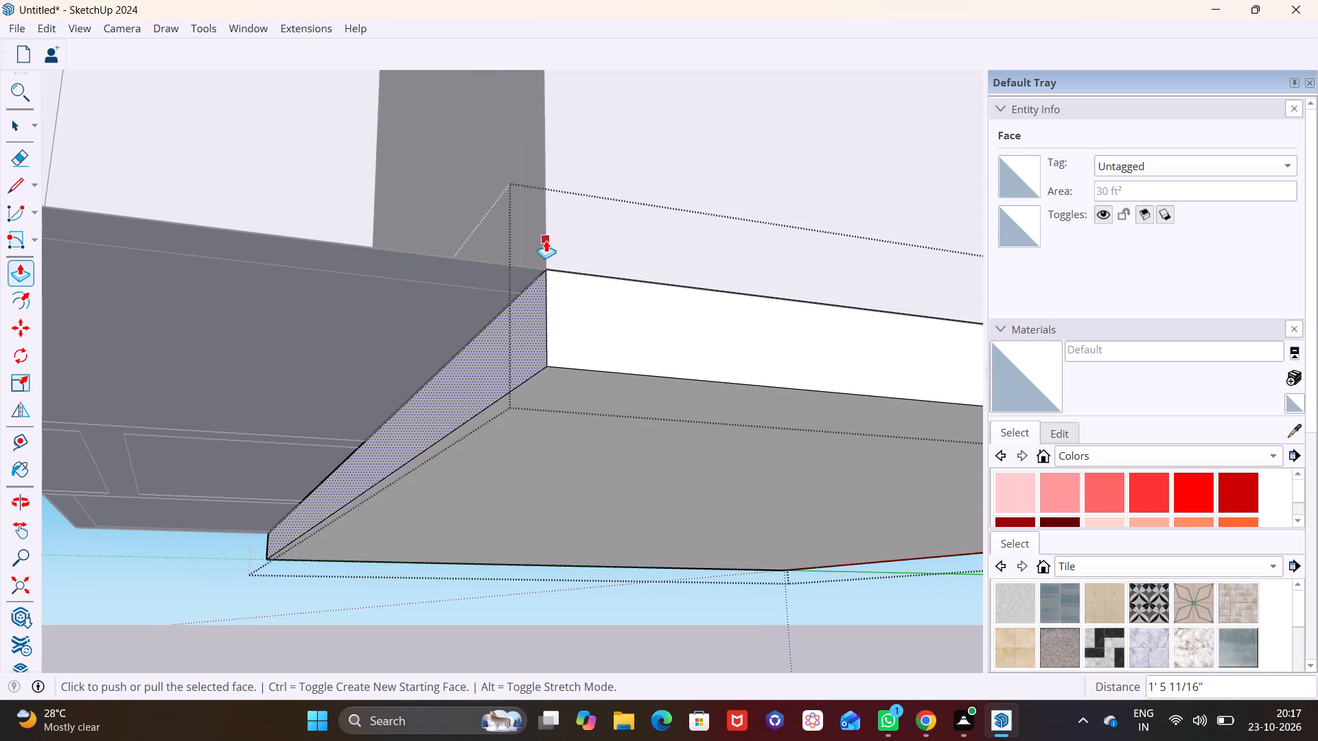
click(546, 240)
click(547, 242)
key(space)
click(590, 471)
Leave the slab group and delete the two open floor faces on either side of the projecting front bay.
middle_drag(549, 421, 837, 451)
scroll(591, 416, down, 7)
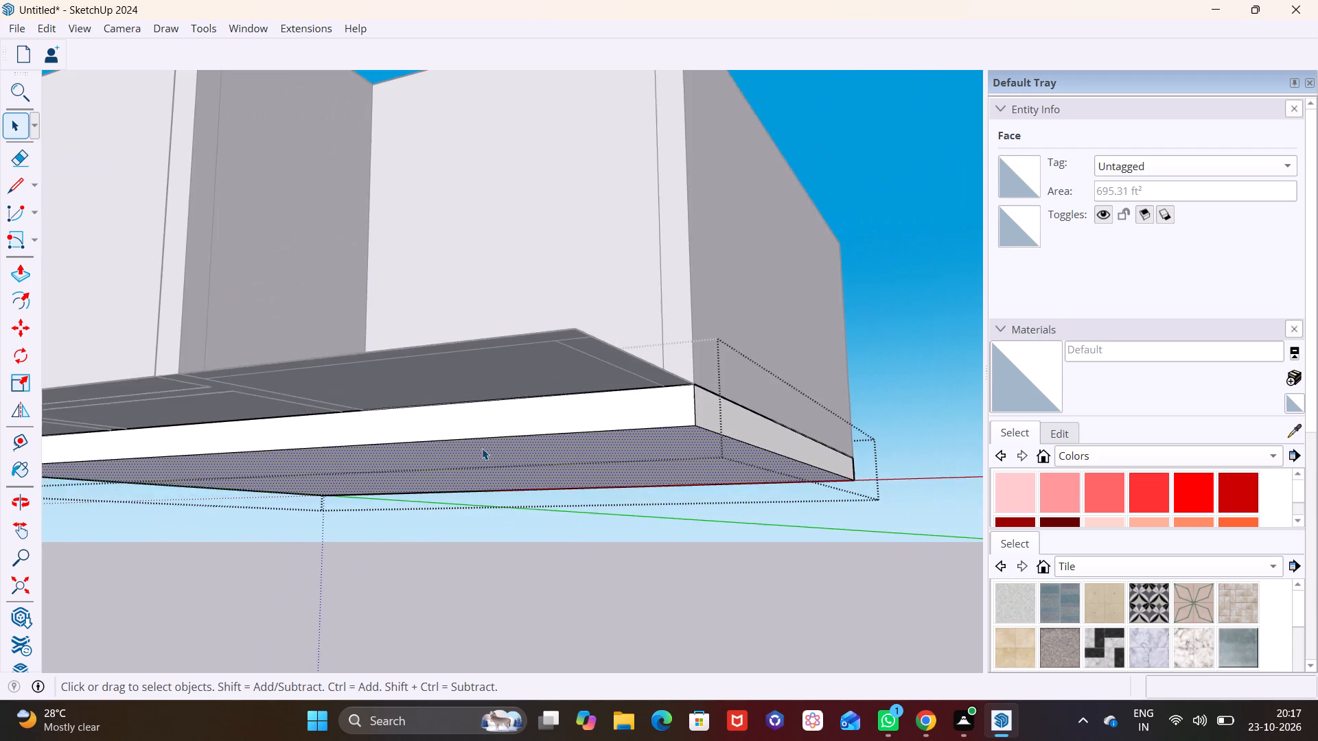
middle_drag(463, 463, 614, 589)
scroll(588, 521, down, 7)
middle_drag(588, 536, 580, 657)
middle_drag(557, 576, 570, 537)
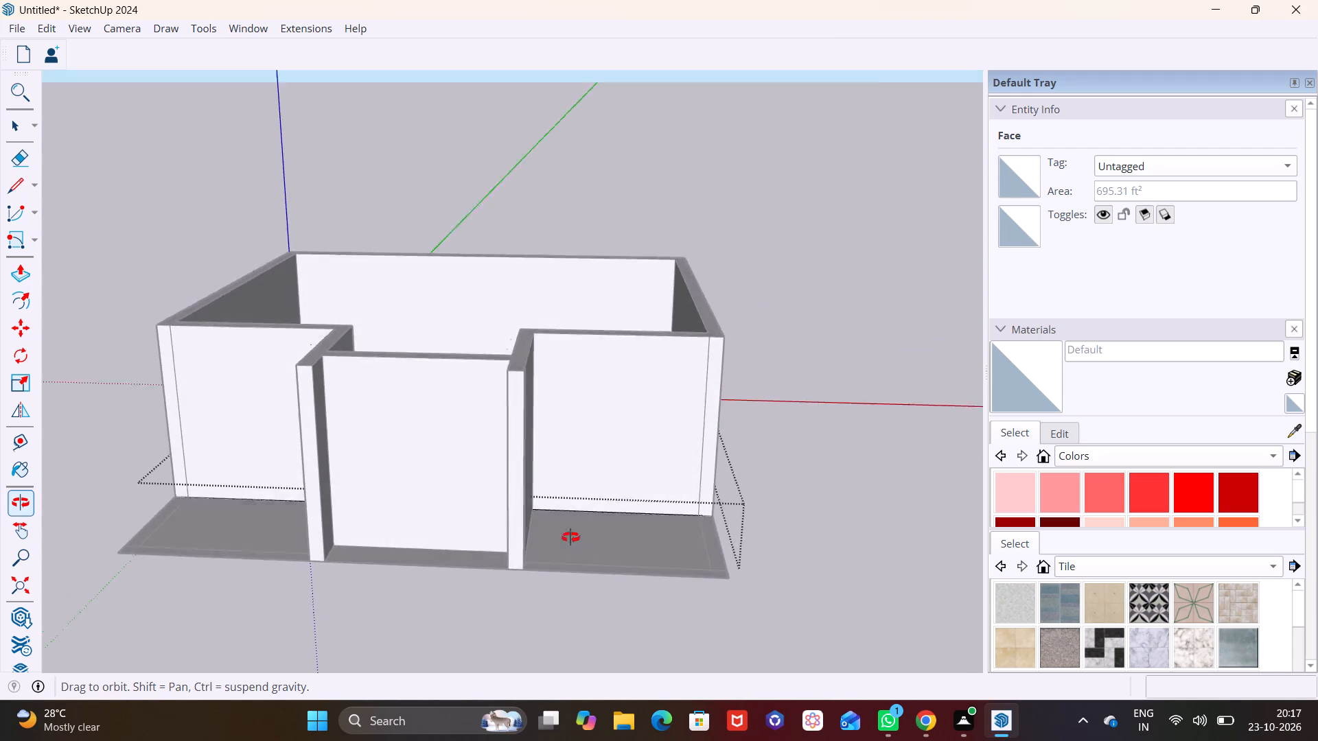
middle_drag(570, 537, 568, 580)
key(space)
click(618, 550)
click(618, 549)
click(618, 564)
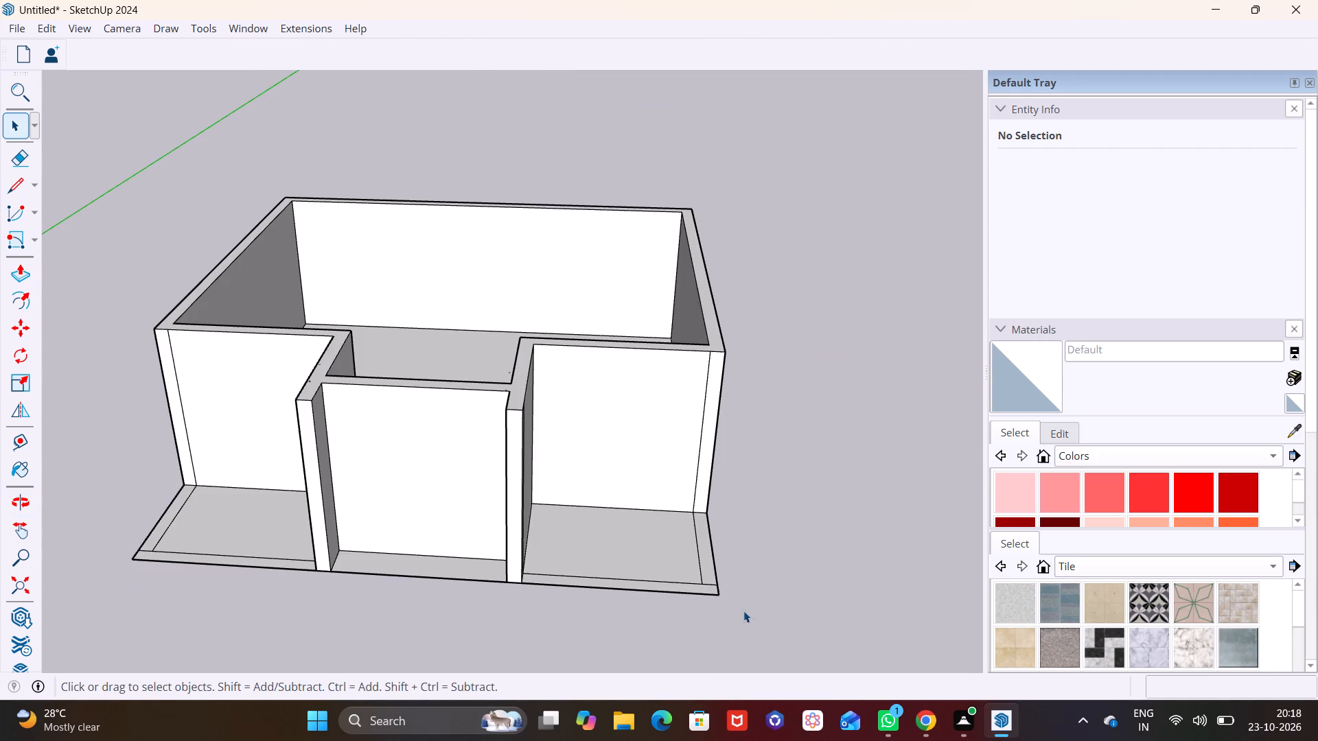
click(743, 611)
click(598, 559)
key(Delete)
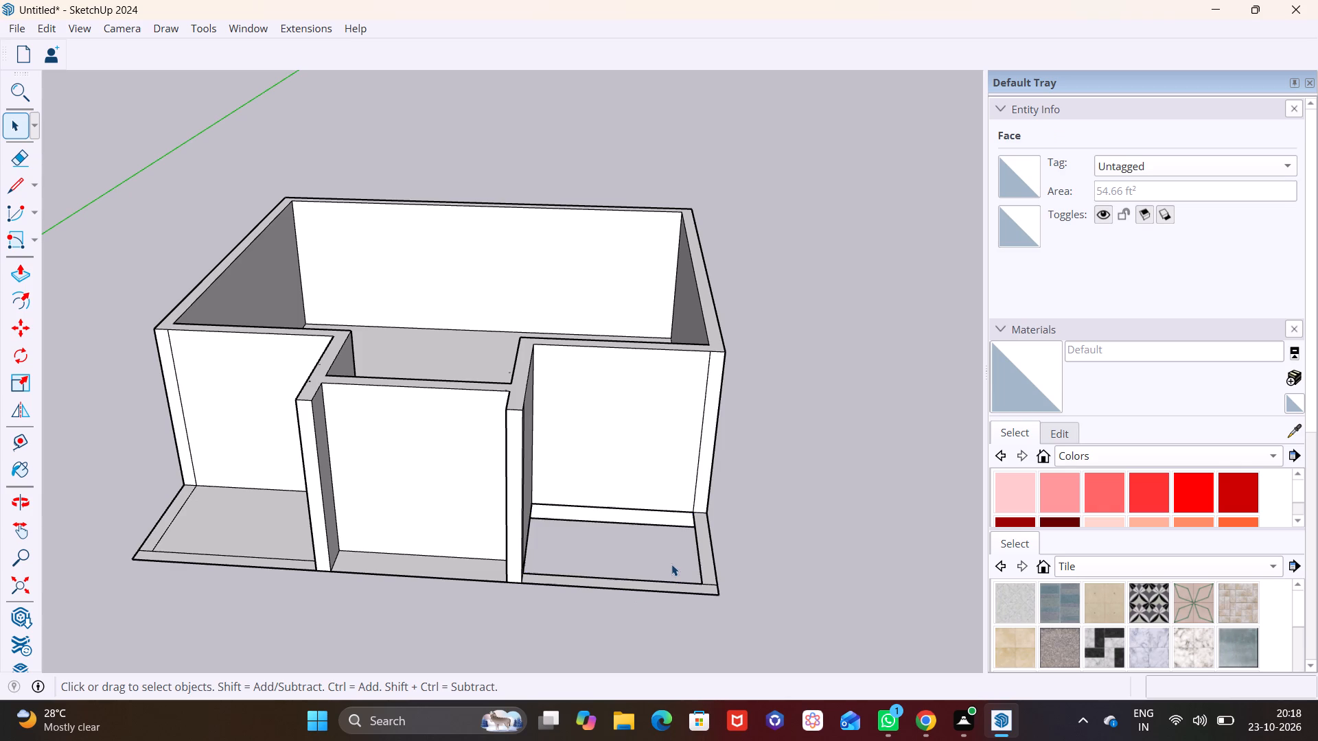
middle_drag(658, 553, 519, 397)
middle_drag(704, 657, 651, 443)
middle_drag(593, 425, 684, 346)
click(232, 463)
key(Delete)
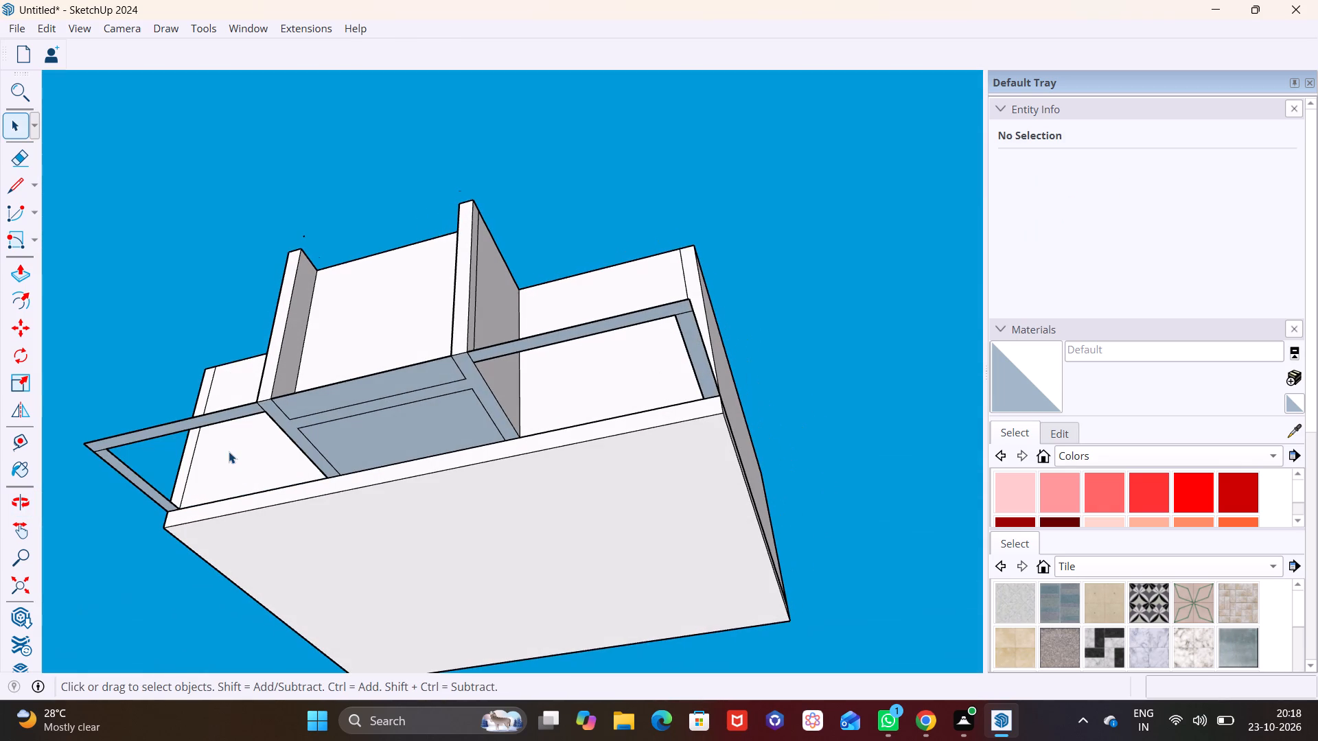
Delete the leftover floor border strips and loose edges in front of the recessed wall left of the bay.
click(222, 422)
key(Delete)
click(220, 411)
key(Delete)
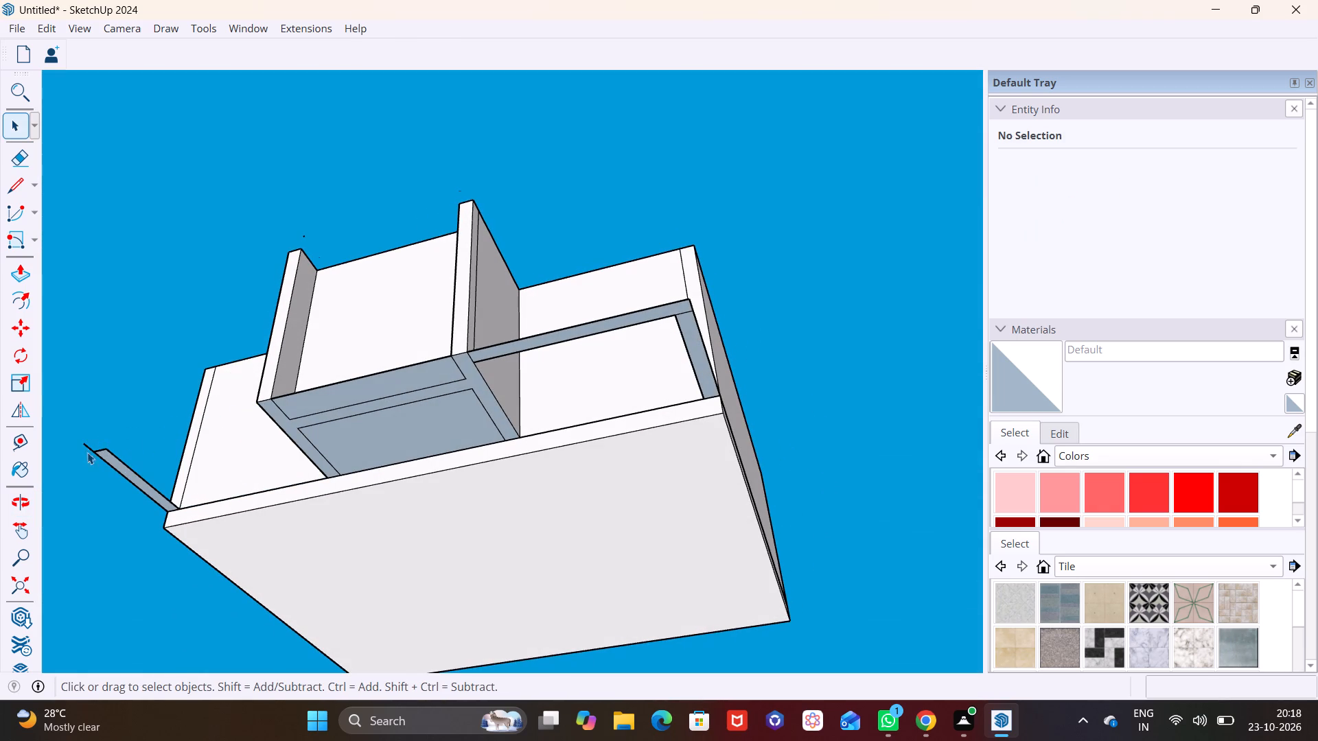
drag(81, 440, 141, 494)
key(Delete)
click(125, 480)
key(Delete)
click(140, 473)
key(Delete)
Delete the leftover floor border strips and loose edges in front of the recessed wall right of the bay.
middle_drag(552, 454, 619, 567)
click(719, 443)
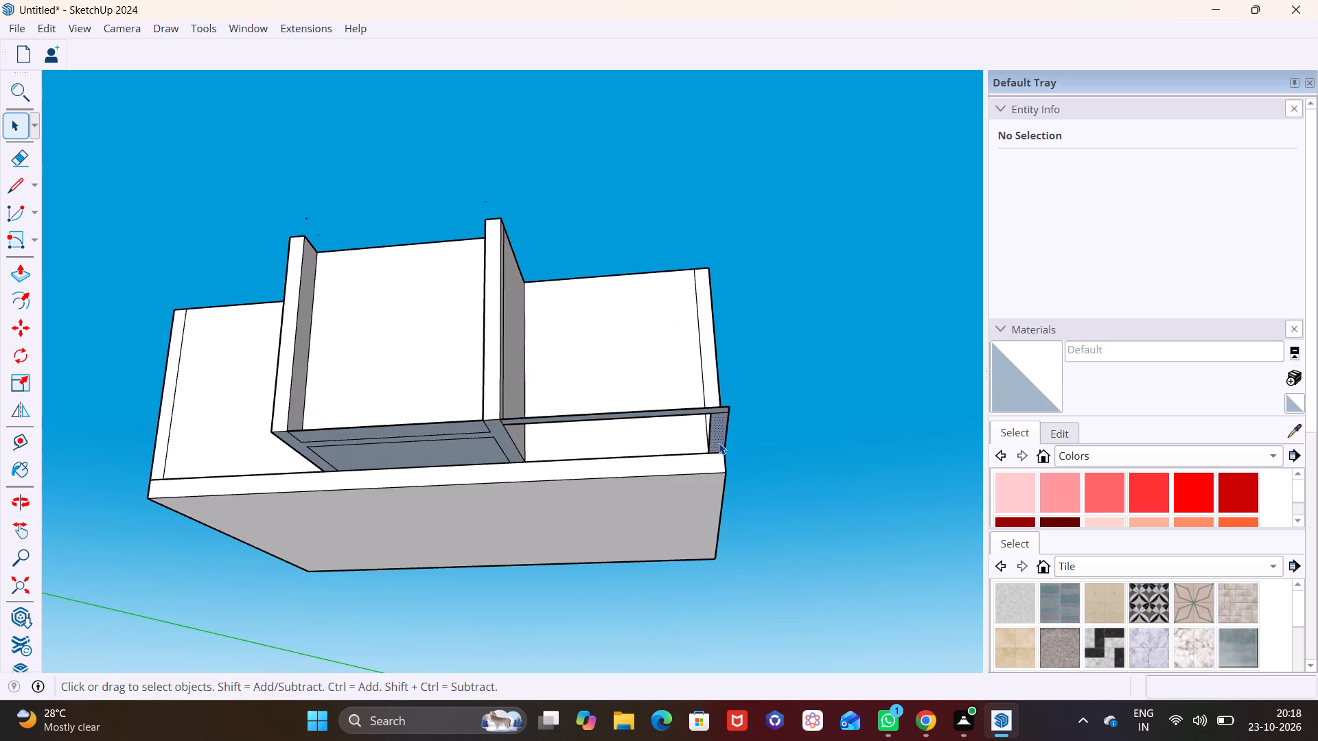
key(Delete)
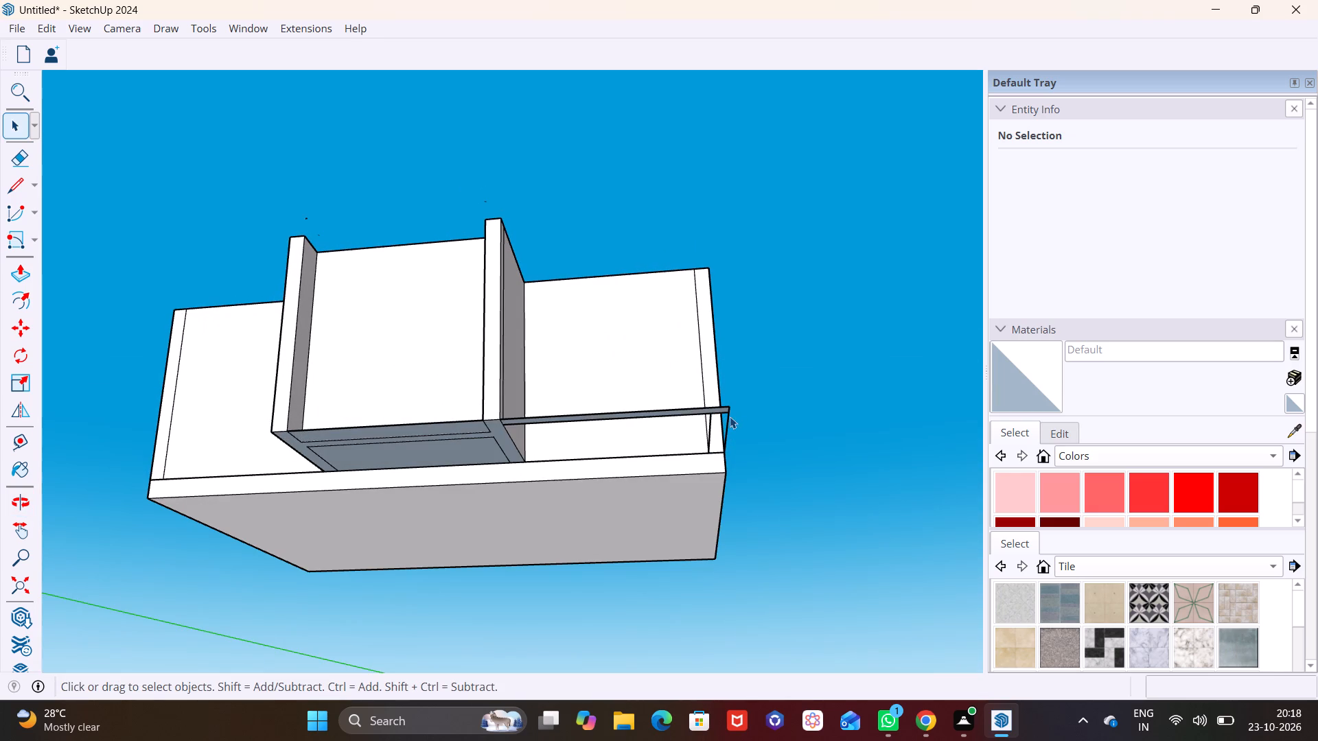
click(729, 418)
key(Delete)
middle_drag(663, 408, 733, 607)
middle_drag(658, 474, 656, 623)
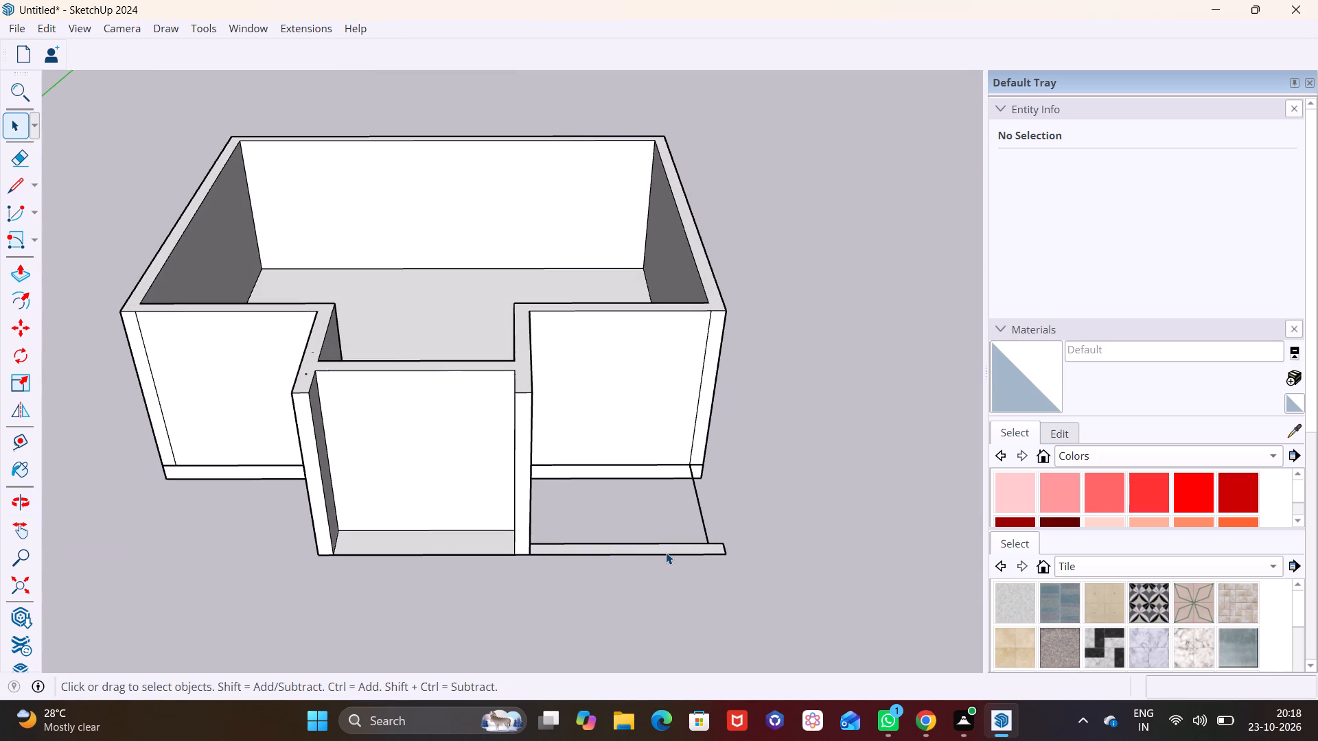
click(666, 552)
key(Delete)
click(671, 544)
key(Delete)
click(674, 554)
key(Delete)
click(708, 540)
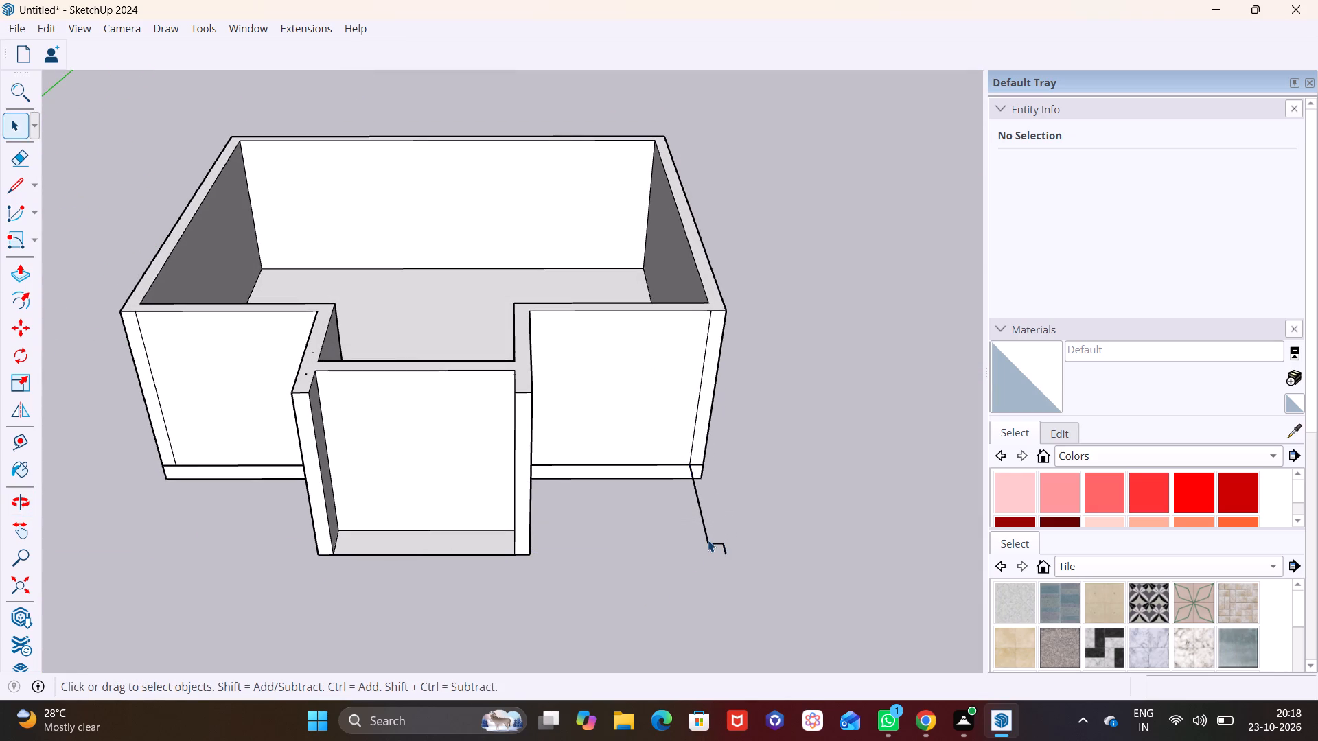
key(Delete)
click(718, 546)
key(Delete)
click(724, 549)
click(726, 548)
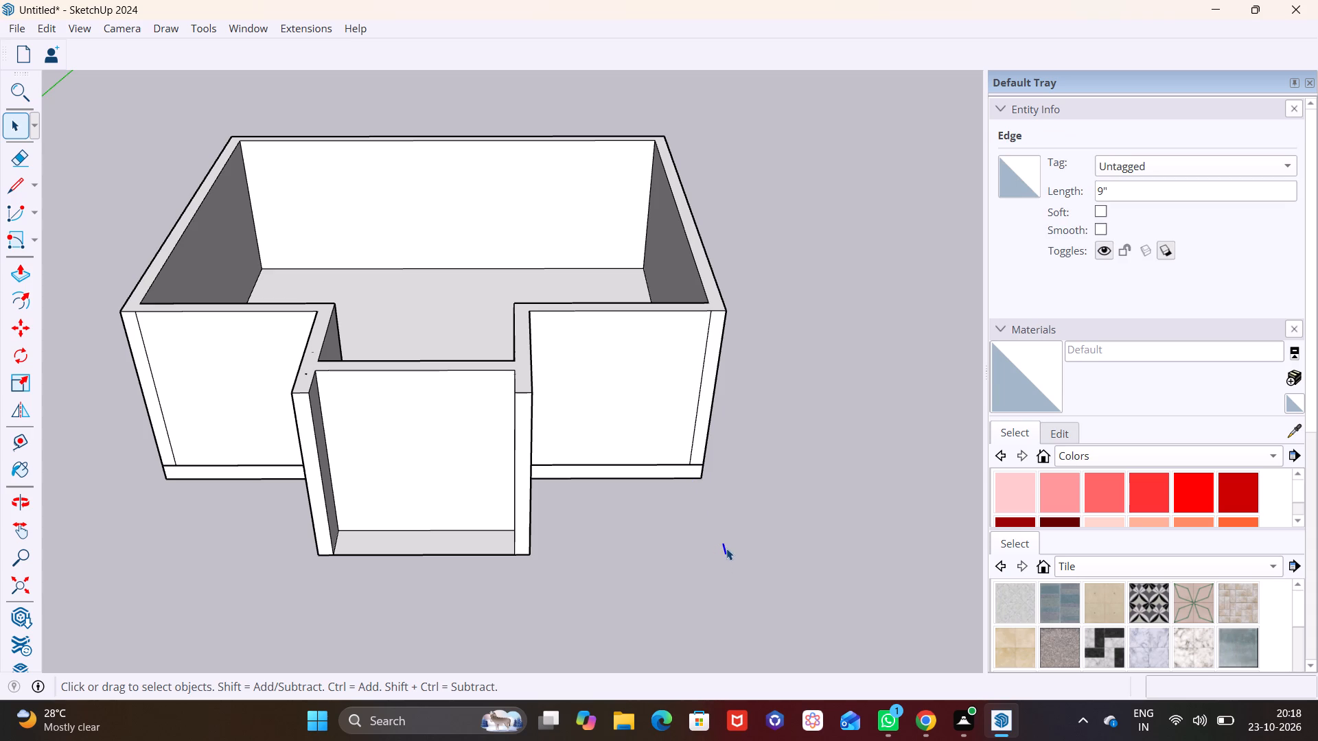
key(Delete)
Delete the floor strip in front of the bay's front wall, between its two side walls, along with its outer edge.
scroll(610, 546, down, 2)
middle_drag(428, 563, 451, 430)
scroll(441, 502, up, 1)
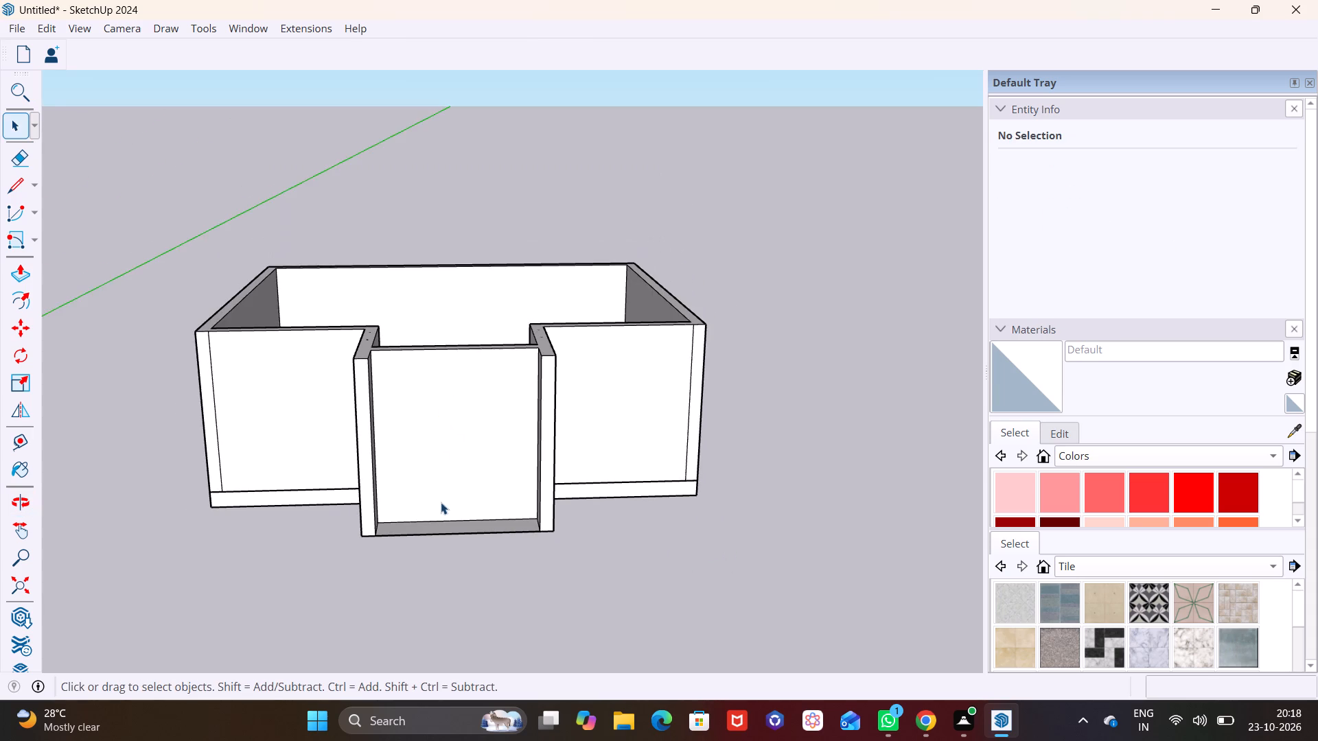
scroll(441, 502, up, 3)
scroll(449, 563, up, 1)
middle_drag(443, 552, 440, 284)
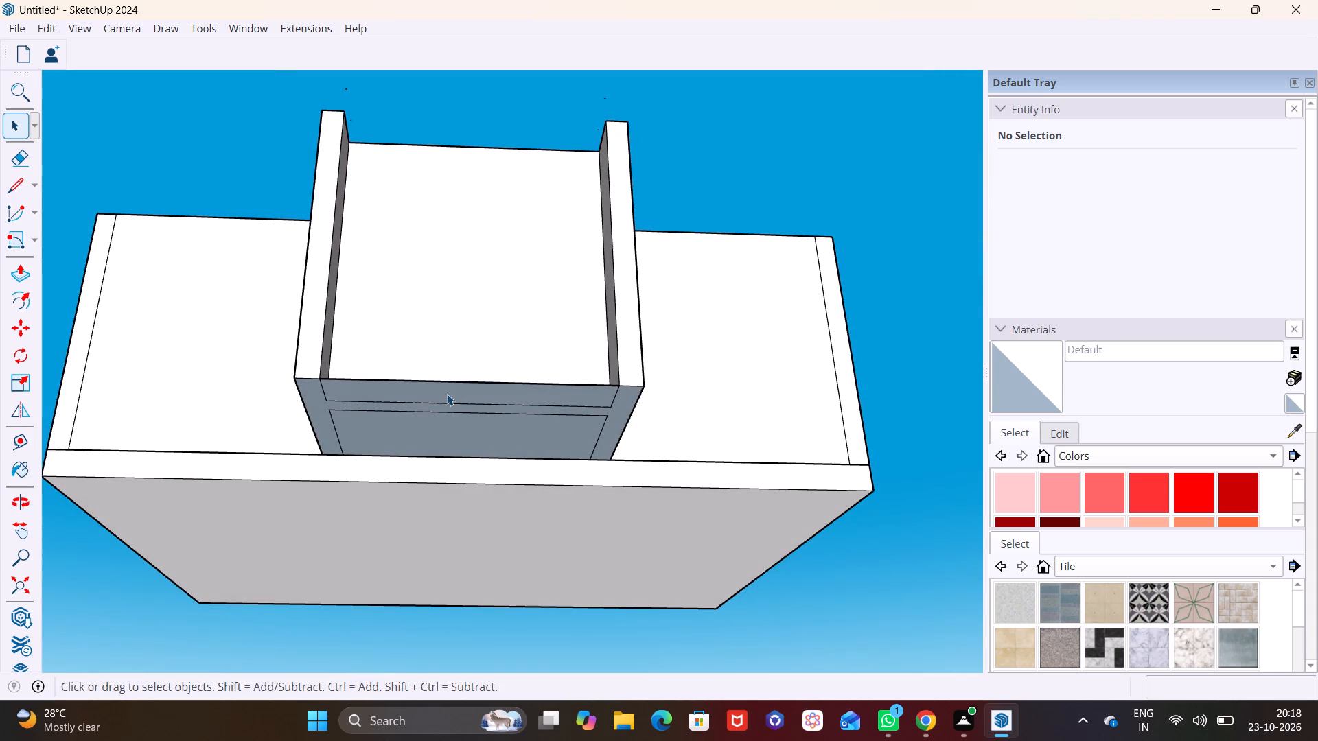
click(447, 394)
key(Delete)
middle_drag(448, 385, 389, 591)
click(404, 521)
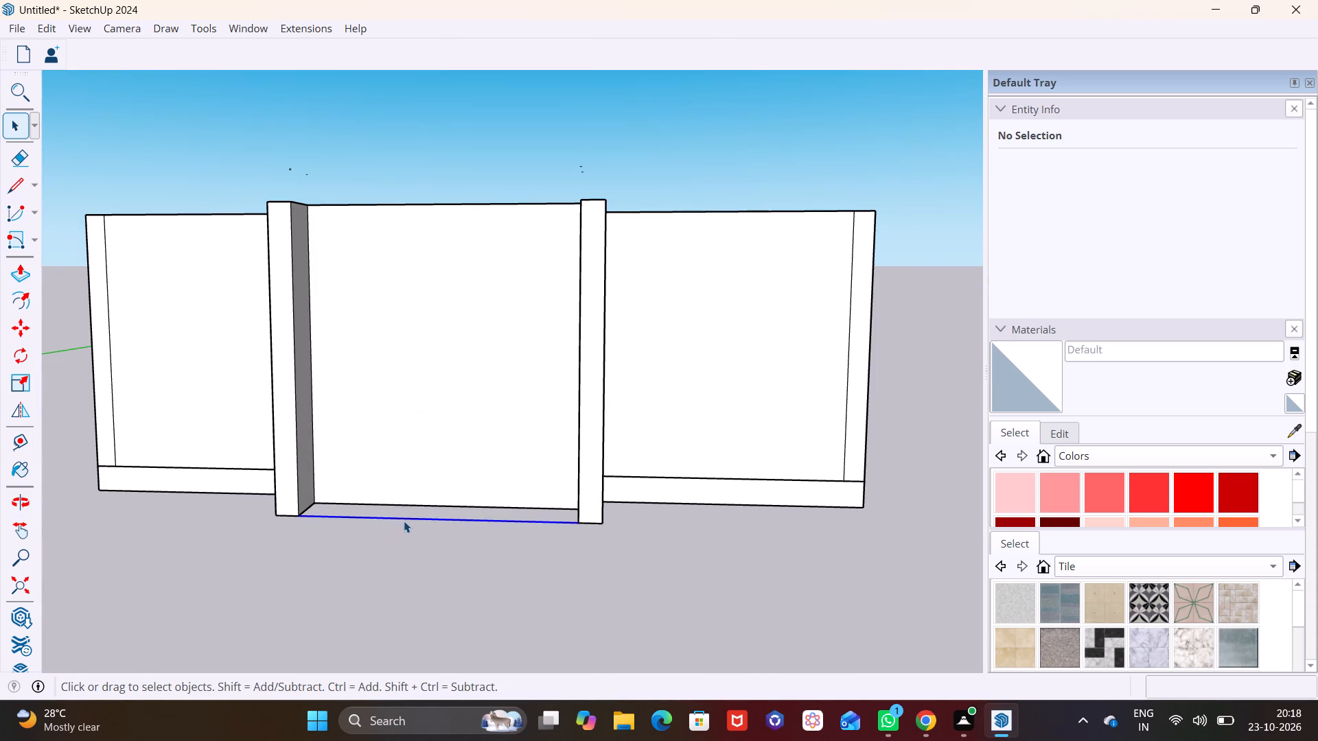
key(Delete)
Copy the whole storey with its slab upward, placing the slab's bottom back corner on the wall's top corner.
scroll(404, 521, down, 4)
middle_drag(421, 517, 478, 637)
scroll(442, 491, down, 6)
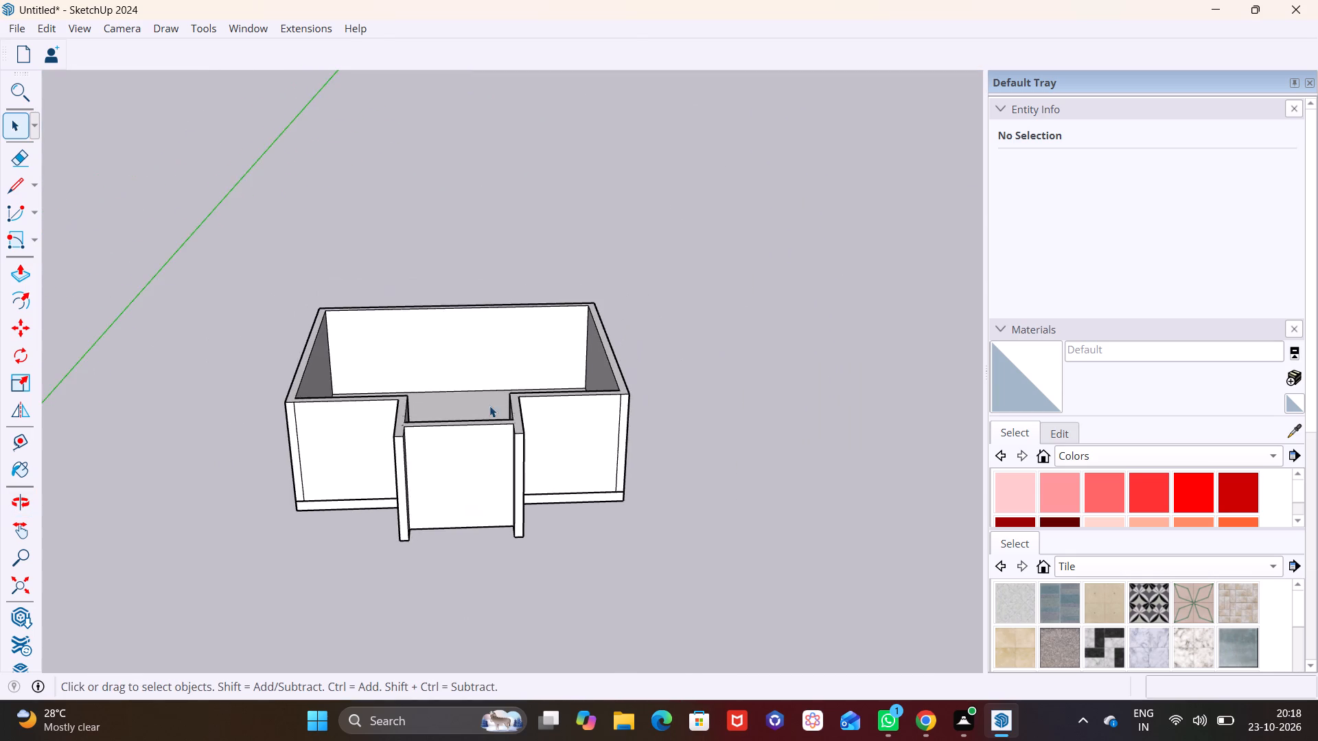
middle_drag(489, 405, 479, 557)
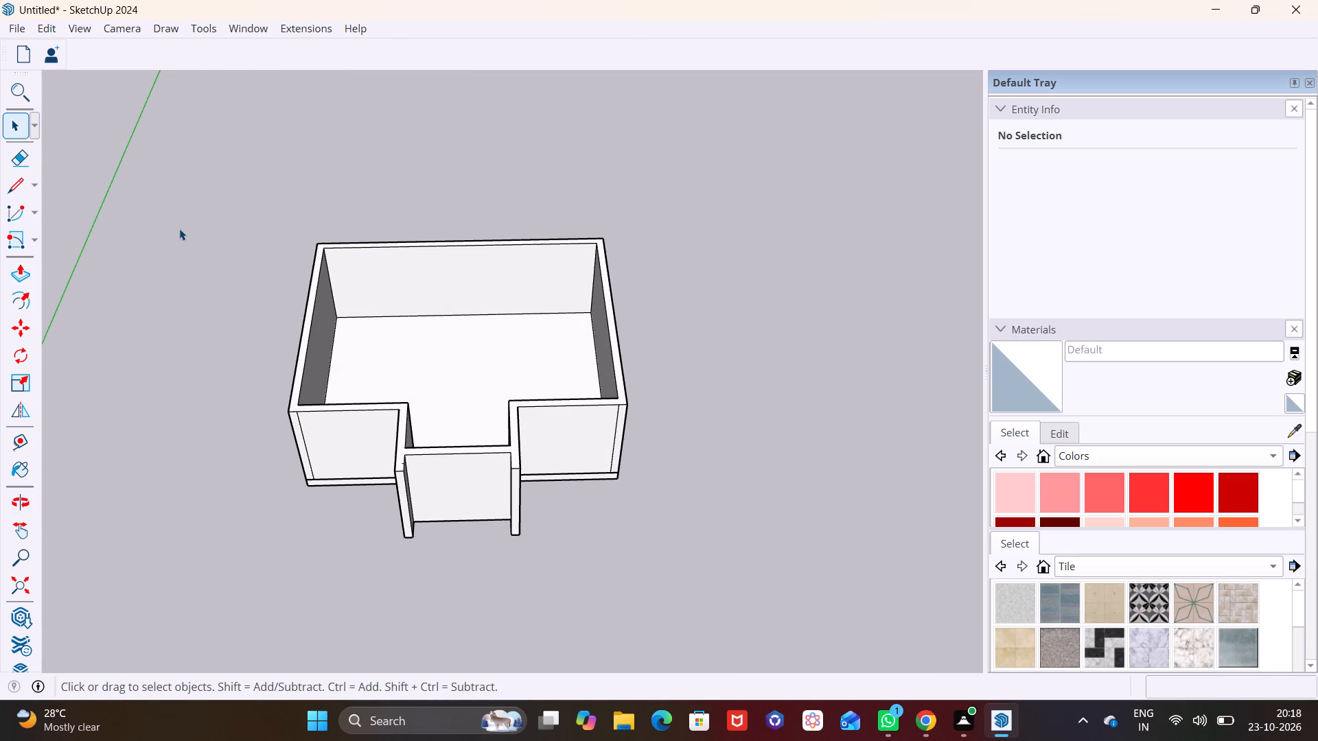
drag(180, 218, 715, 582)
middle_drag(263, 473, 971, 331)
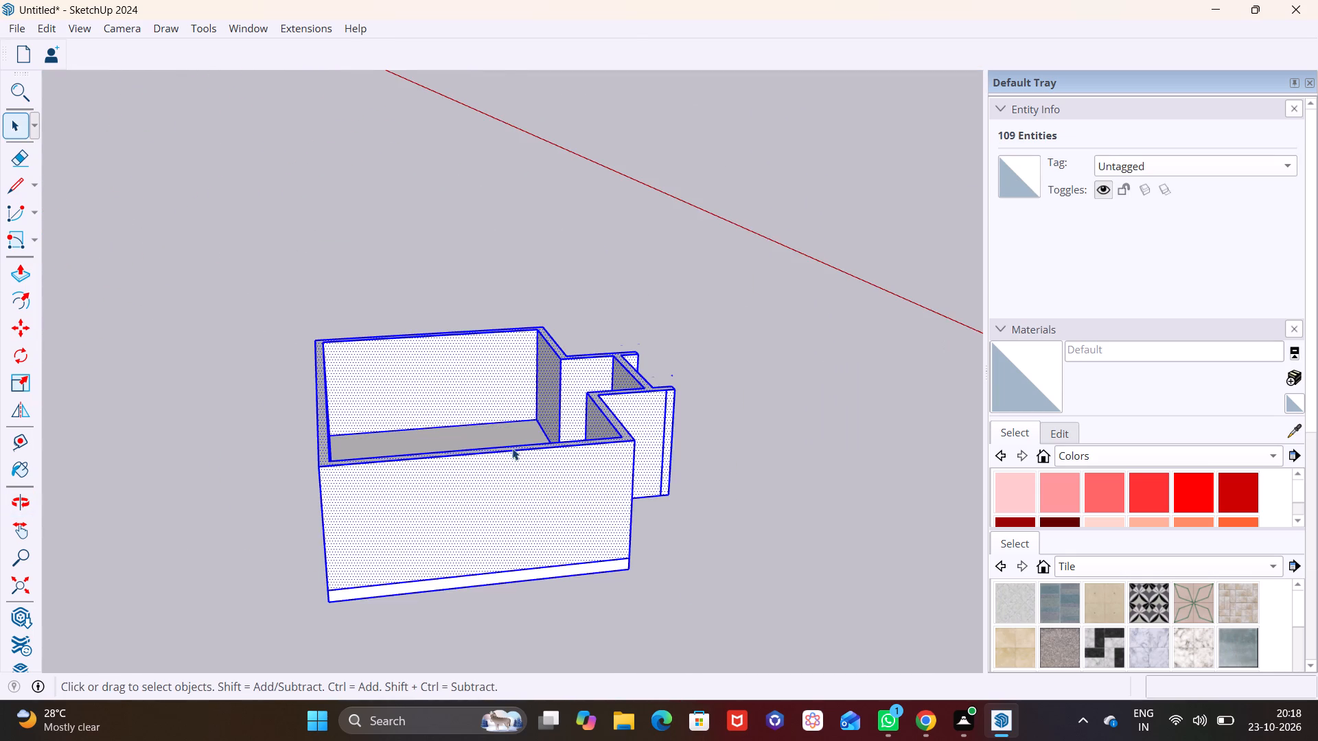
scroll(478, 489, up, 5)
key(m)
shift+middle_drag(349, 584, 461, 527)
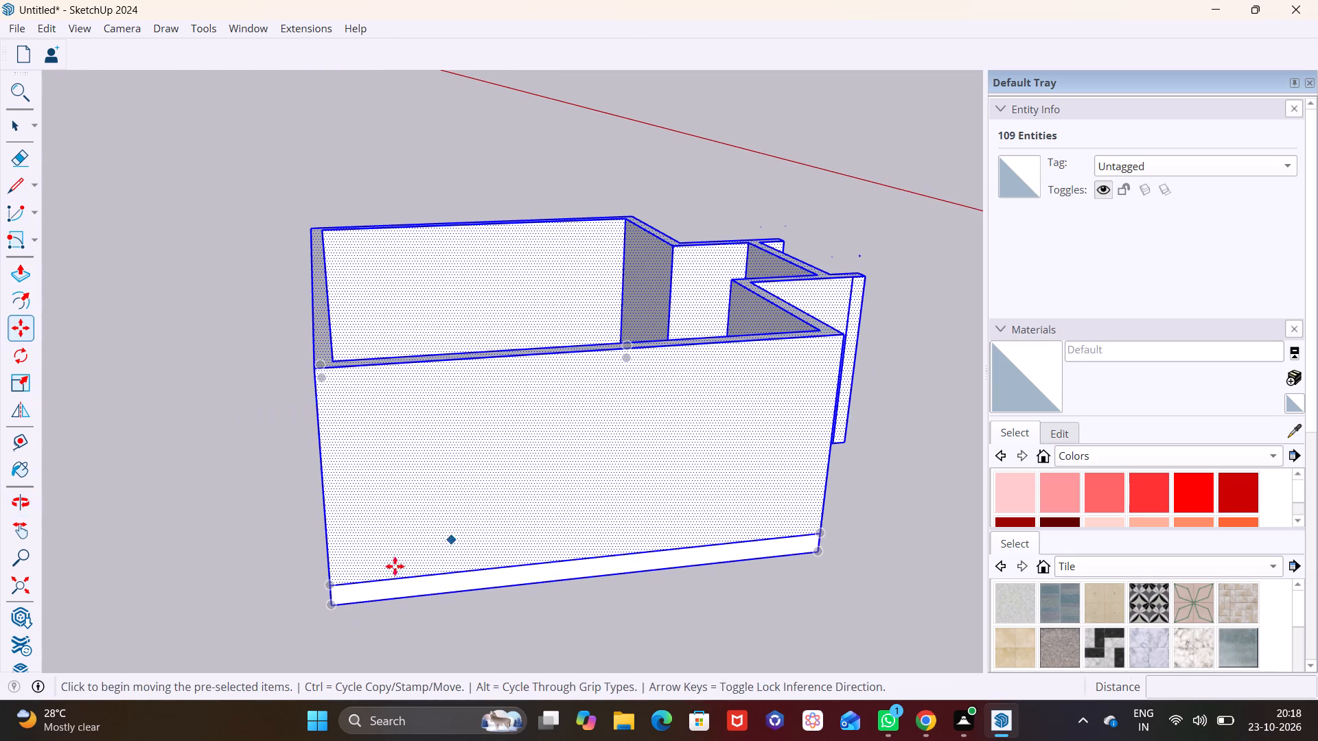
click(333, 602)
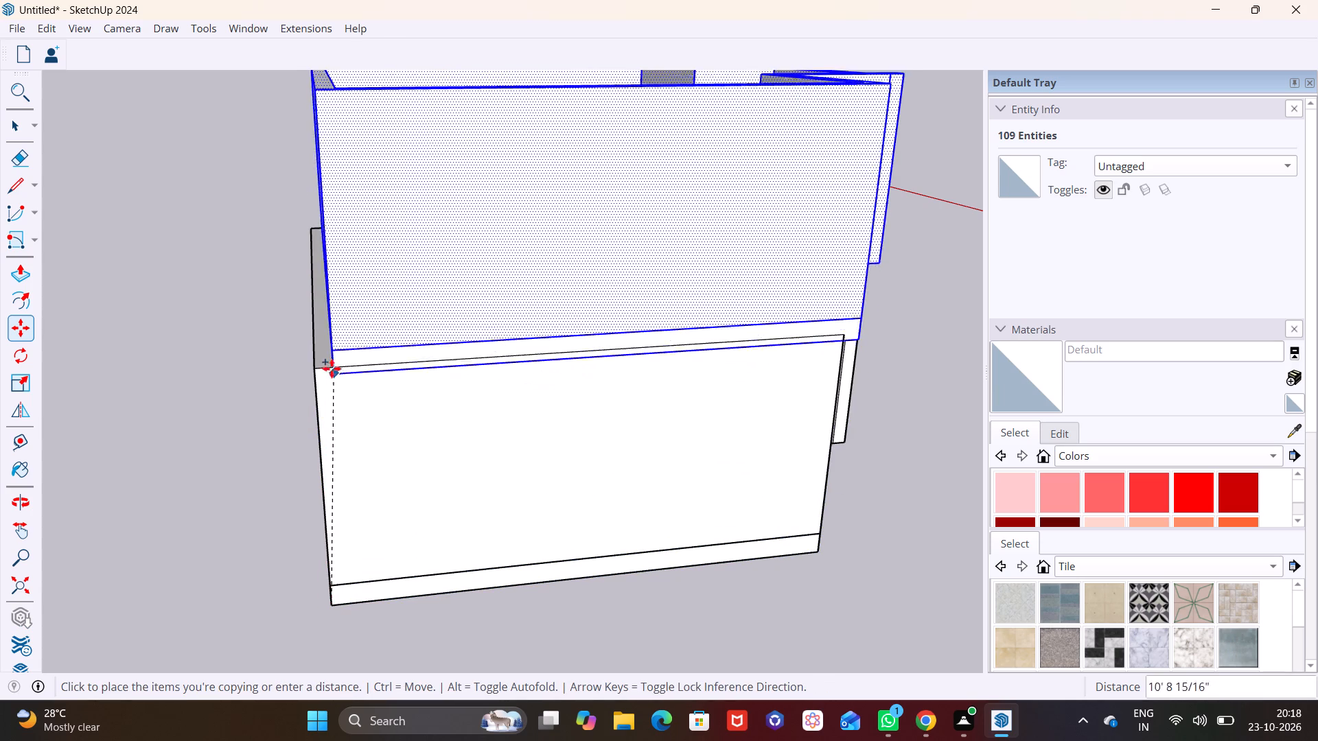
click(317, 366)
Copy the second storey 11' upward from its slab's bottom corner to form the third storey.
scroll(362, 373, down, 10)
shift+middle_drag(349, 356, 367, 397)
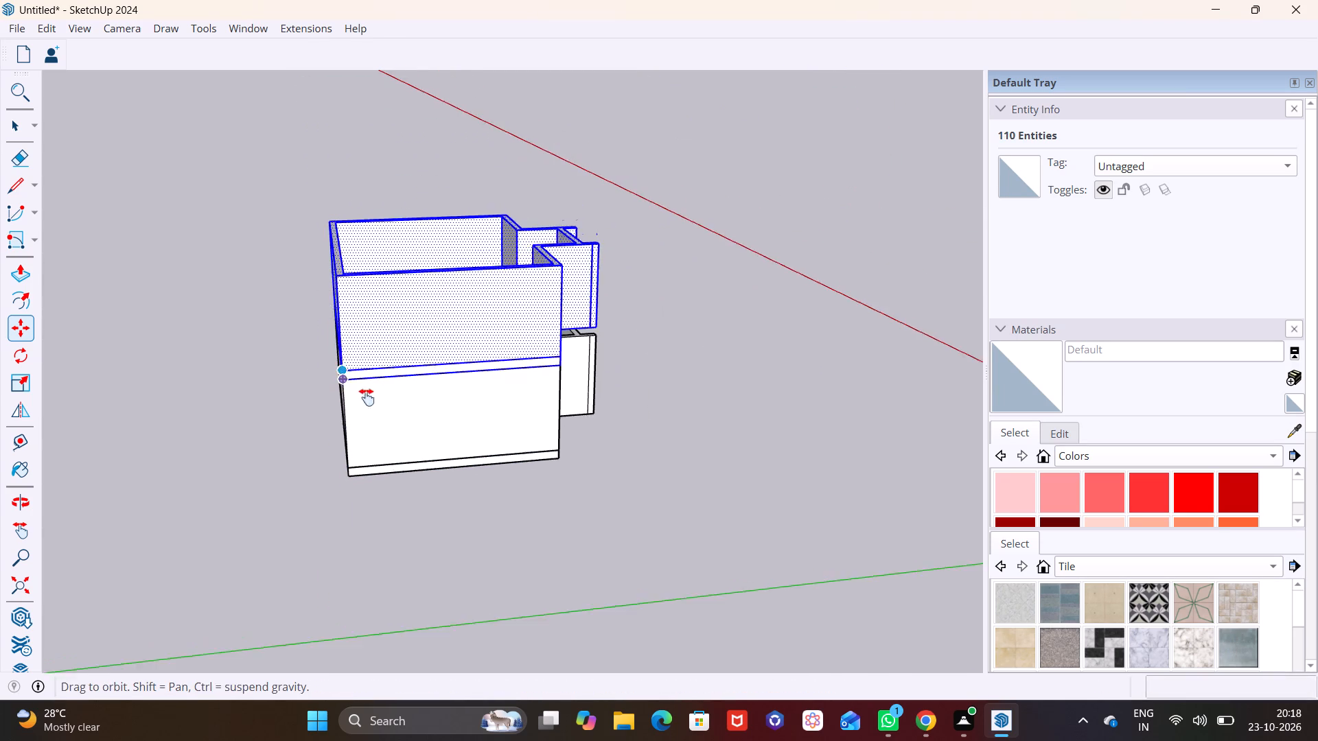
shift+middle_drag(367, 397, 442, 572)
scroll(456, 567, up, 8)
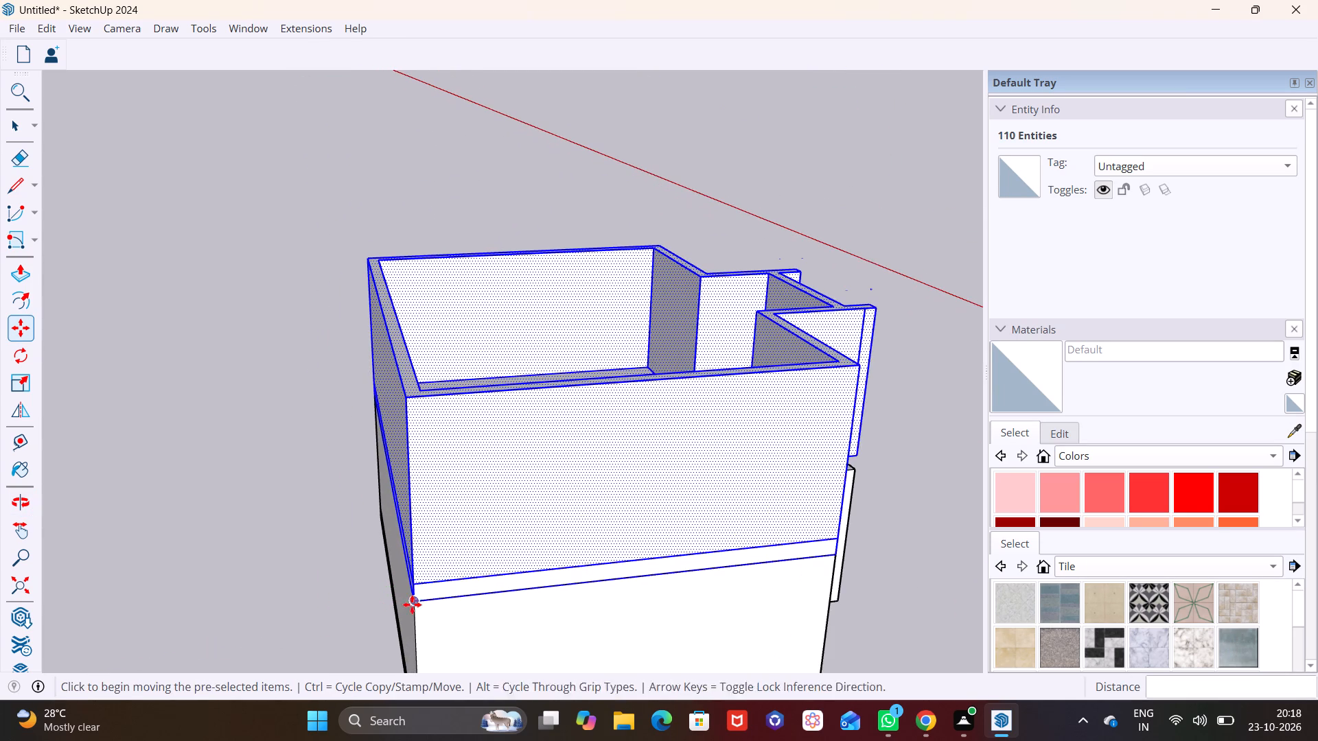
click(415, 602)
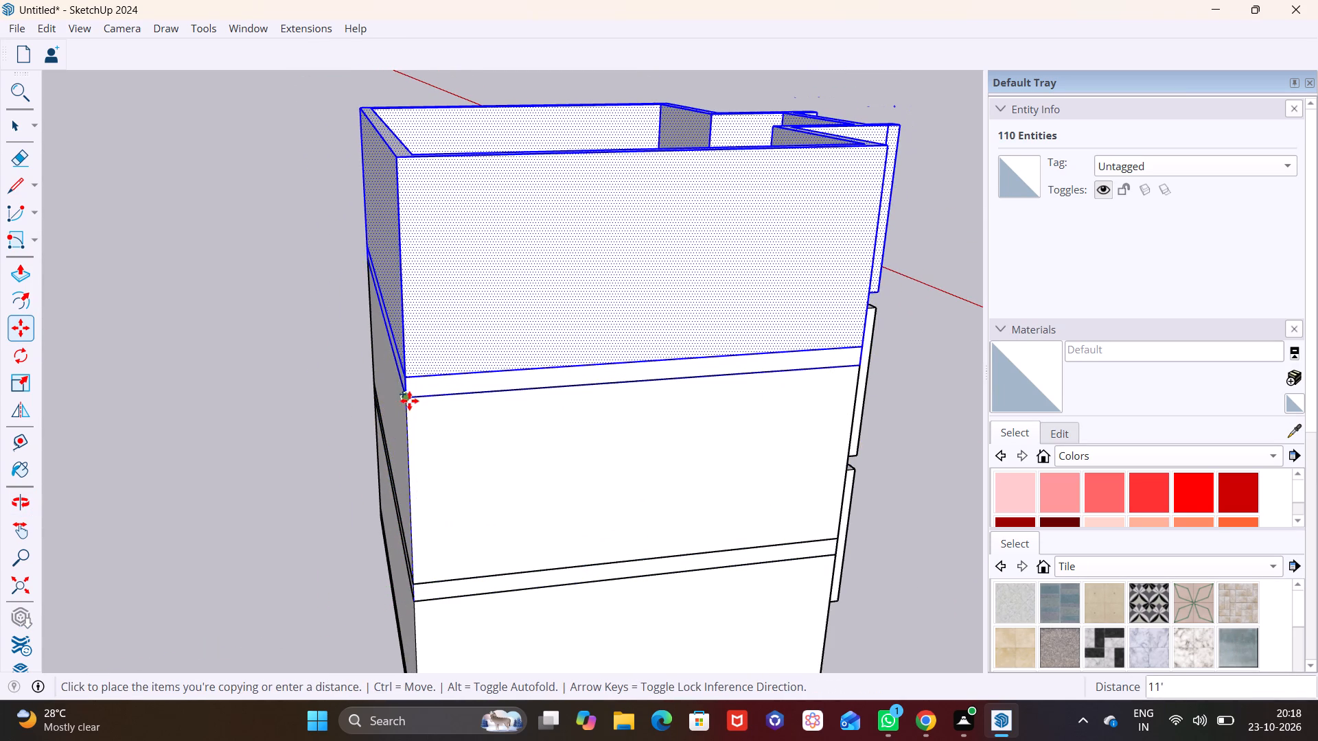
click(409, 401)
Copy the third storey upward from its slab's bottom corner onto its wall's top corner as the fourth storey.
scroll(461, 426, down, 6)
shift+middle_drag(424, 445, 423, 630)
scroll(446, 596, up, 4)
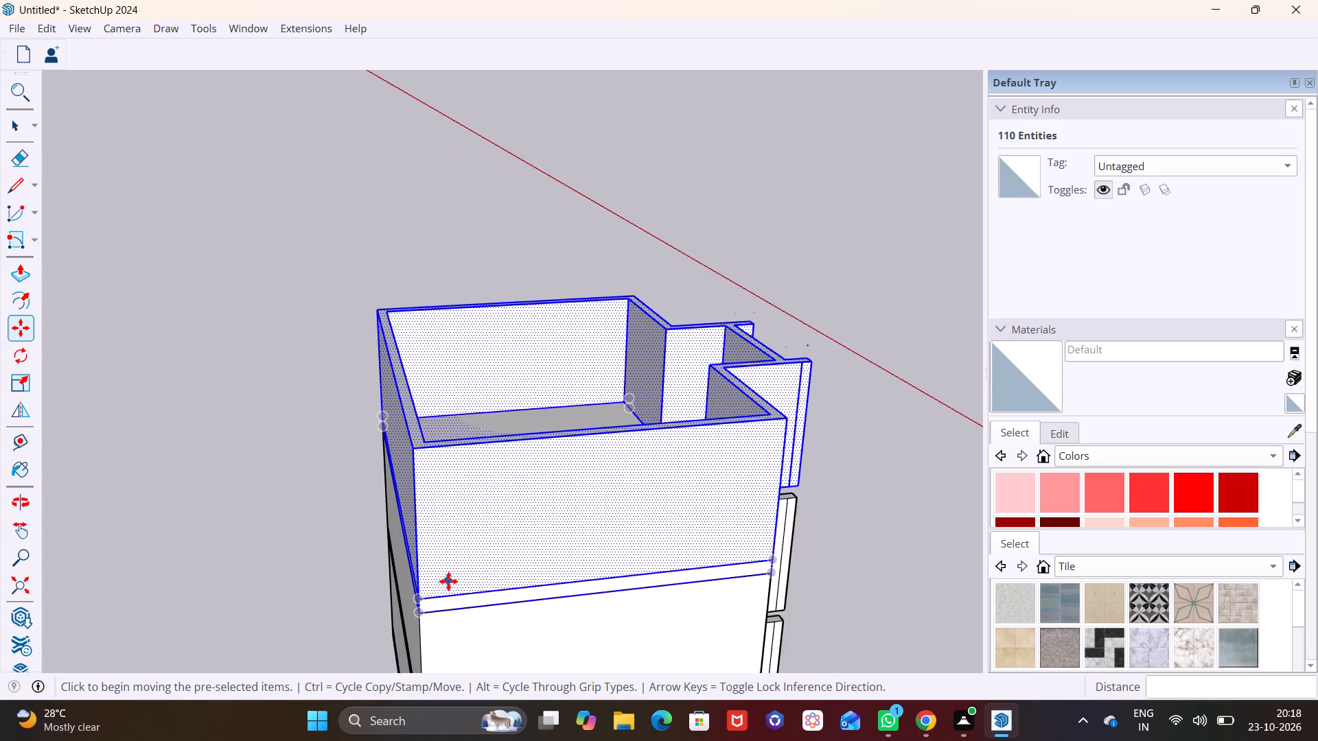
scroll(448, 581, up, 2)
click(407, 625)
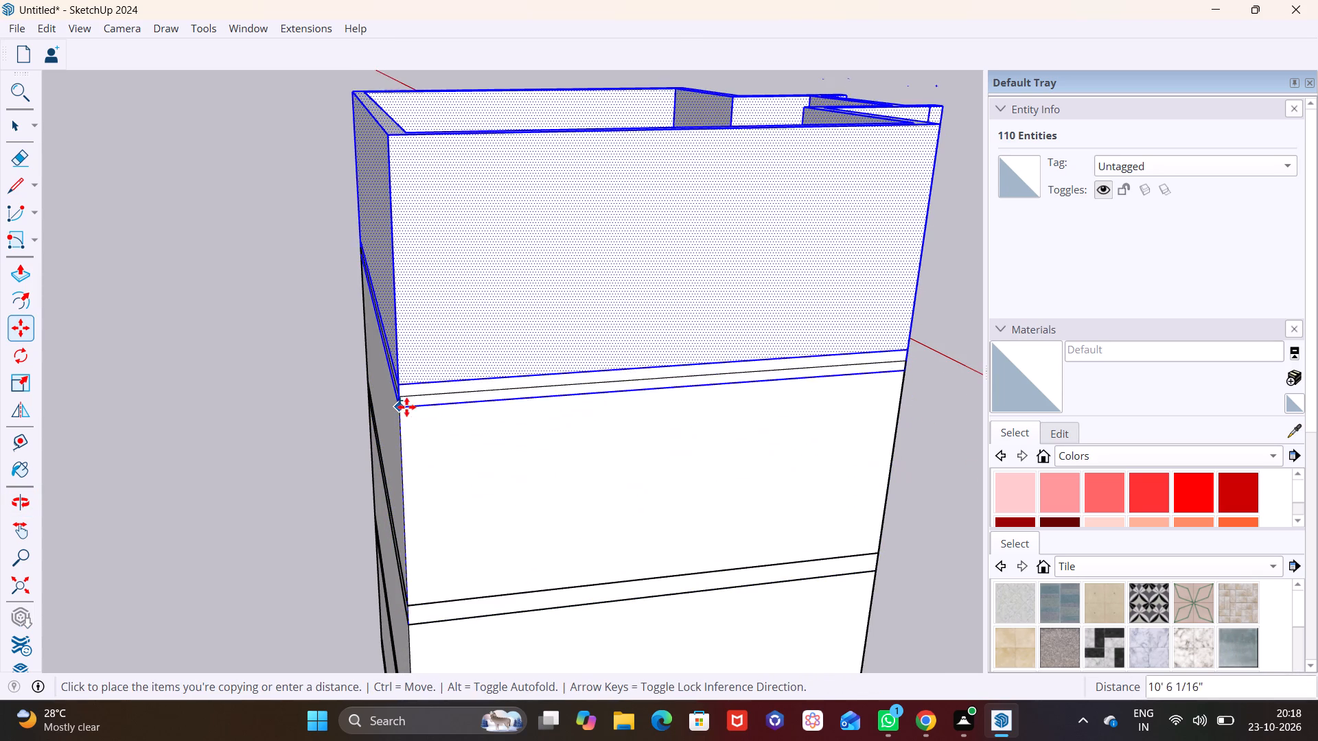
click(406, 392)
Copy the fourth storey upward from its slab's bottom corner onto its wall's top corner as the fifth storey.
scroll(464, 460, down, 6)
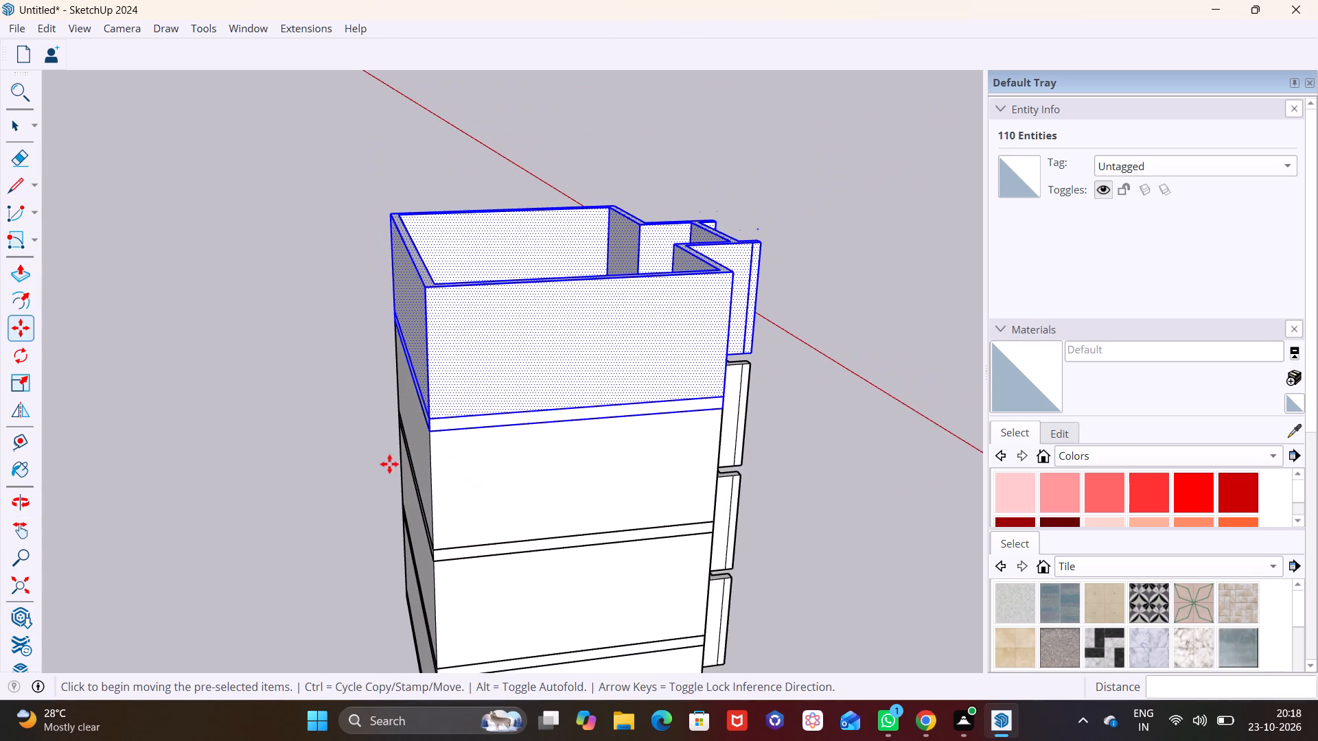
shift+middle_click(412, 601)
shift+middle_drag(423, 473, 436, 541)
scroll(461, 539, up, 6)
click(426, 502)
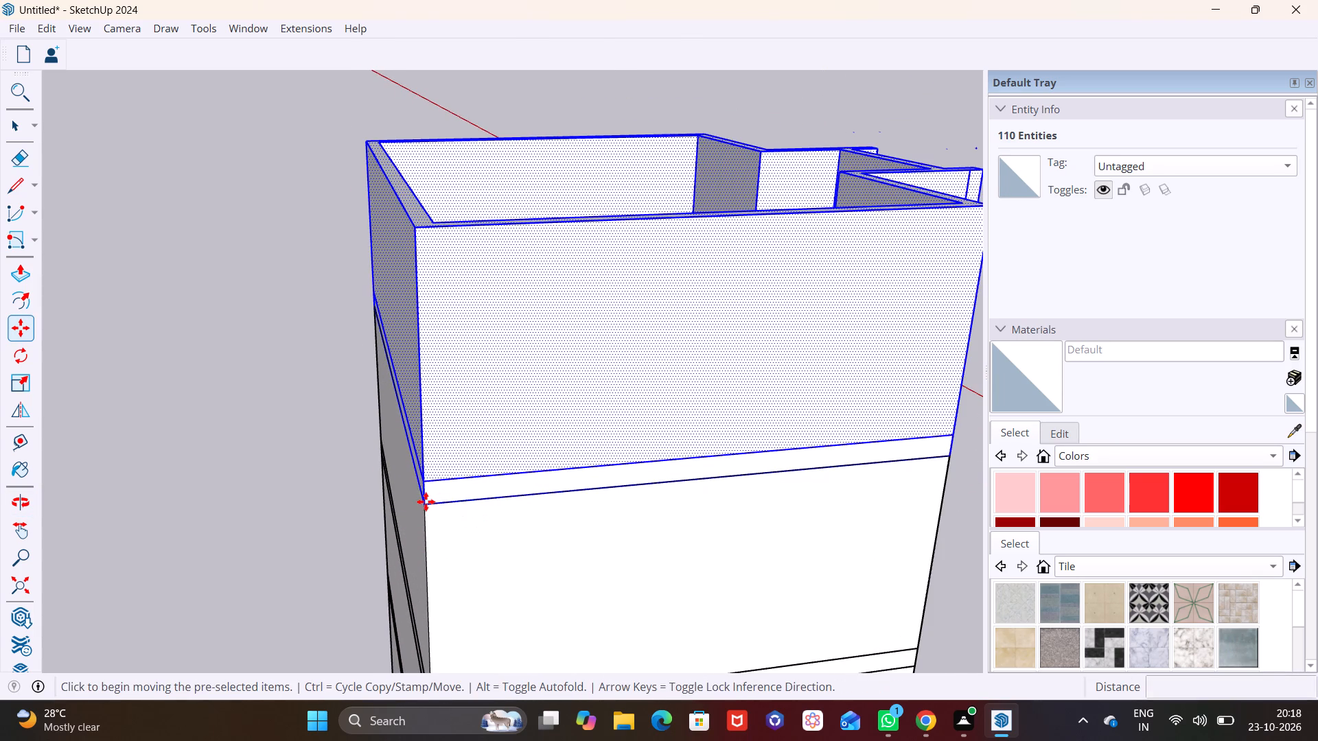
click(416, 232)
scroll(492, 314, down, 2)
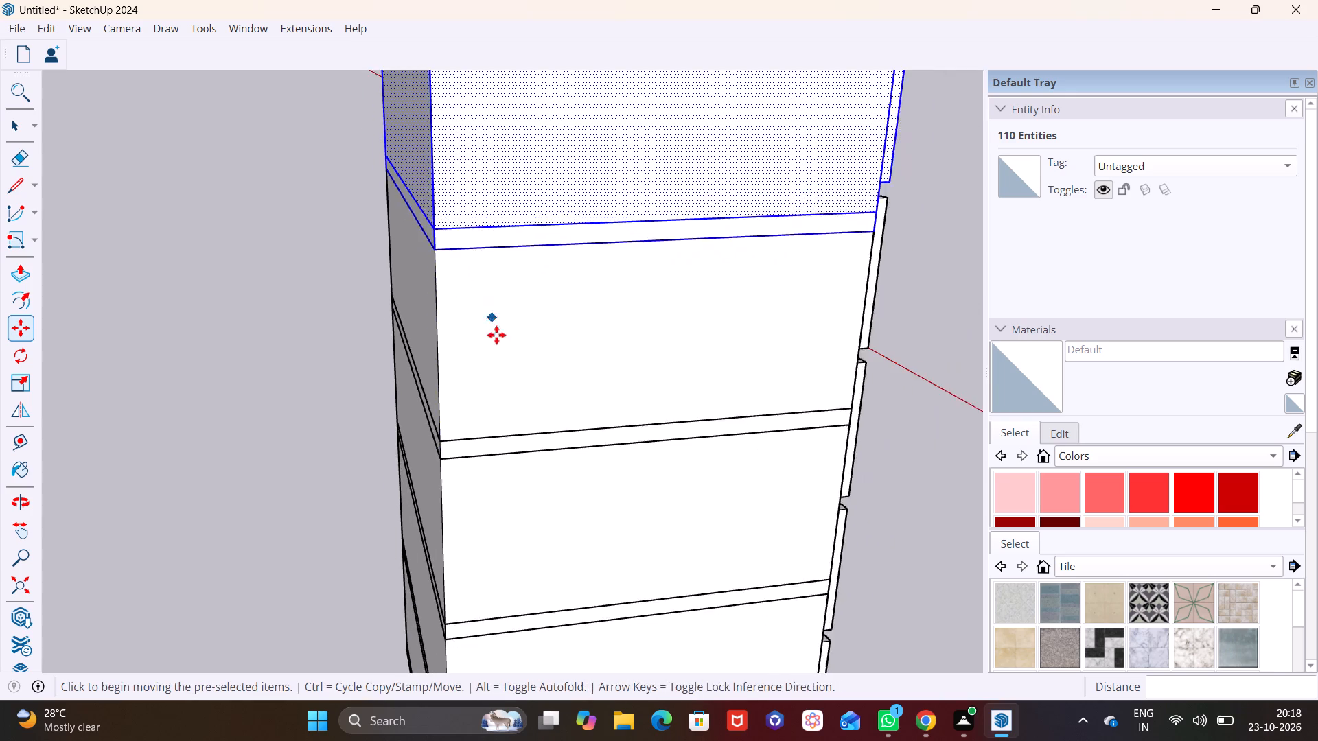
Examine the stacked storeys around the projecting front walls and the slab edges between them.
scroll(496, 335, down, 4)
middle_drag(699, 481, 142, 486)
middle_drag(432, 480, 484, 465)
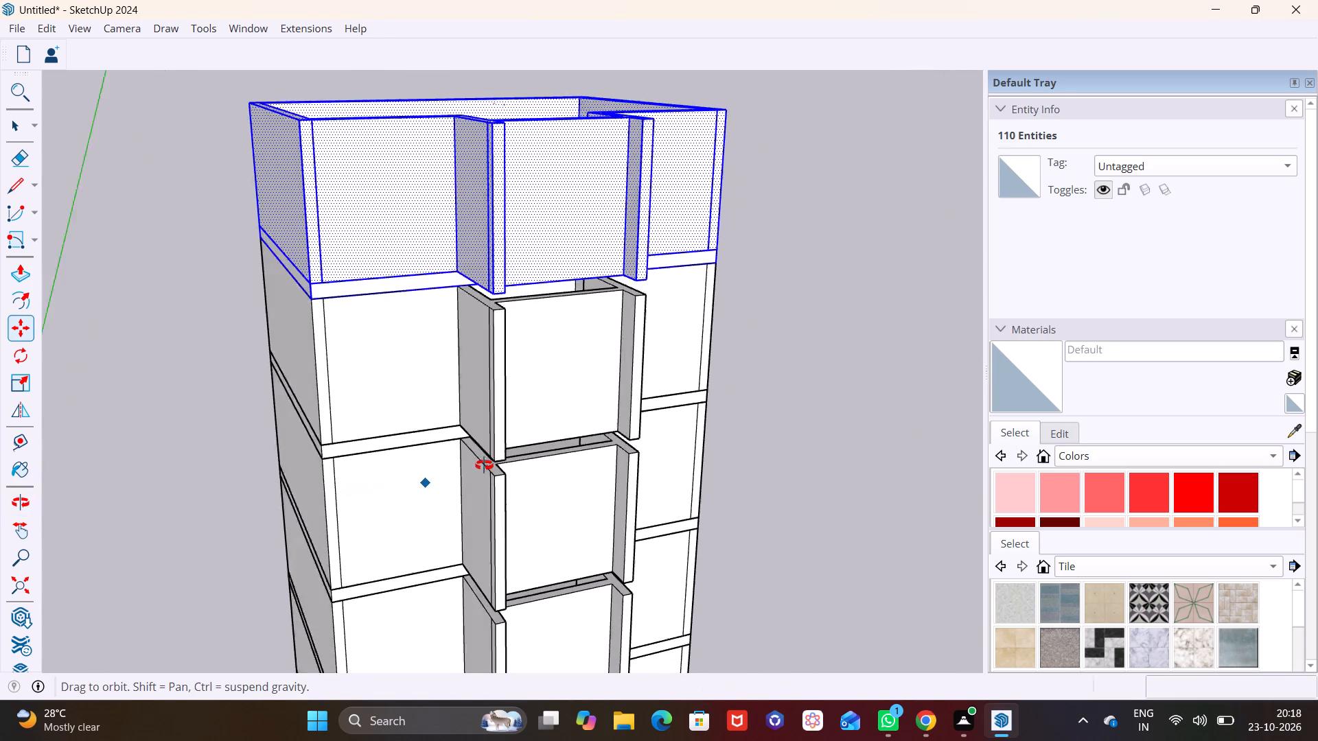
middle_drag(484, 465, 376, 416)
scroll(518, 343, up, 5)
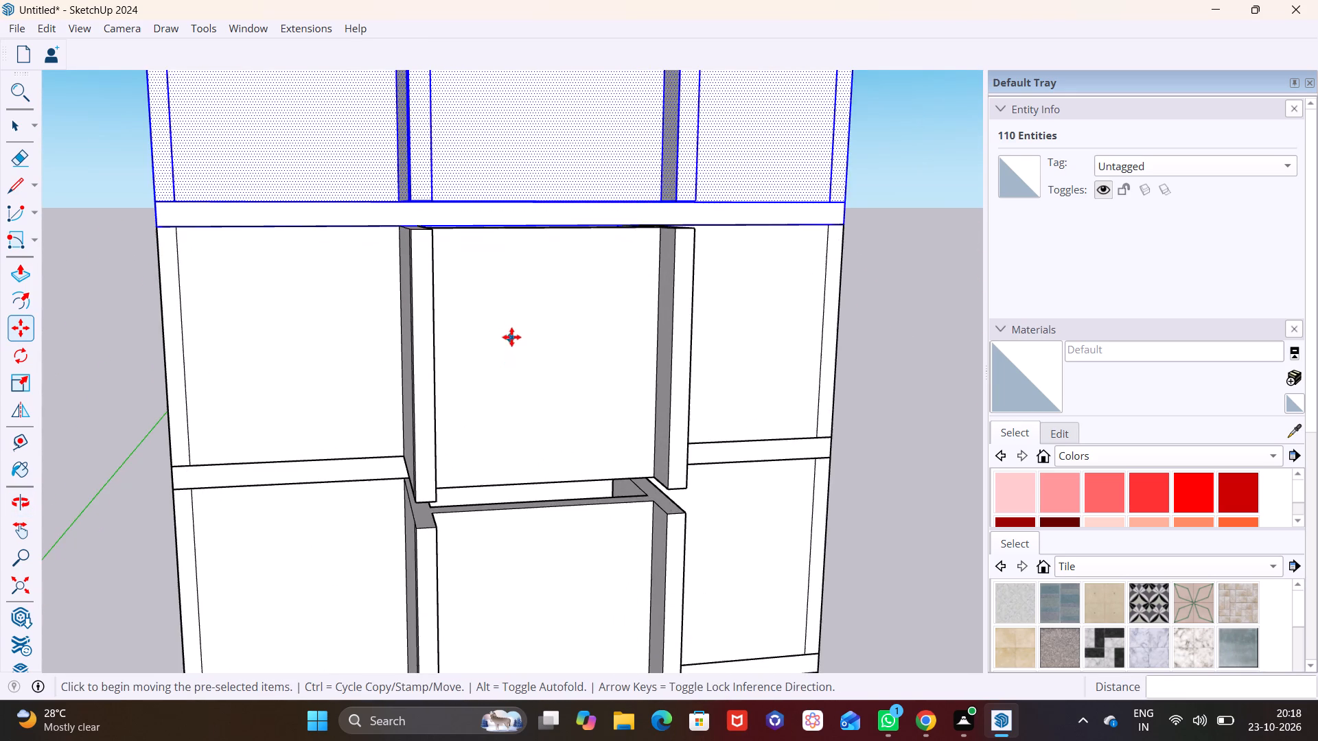
middle_drag(529, 307, 301, 294)
scroll(345, 324, up, 1)
scroll(349, 328, down, 2)
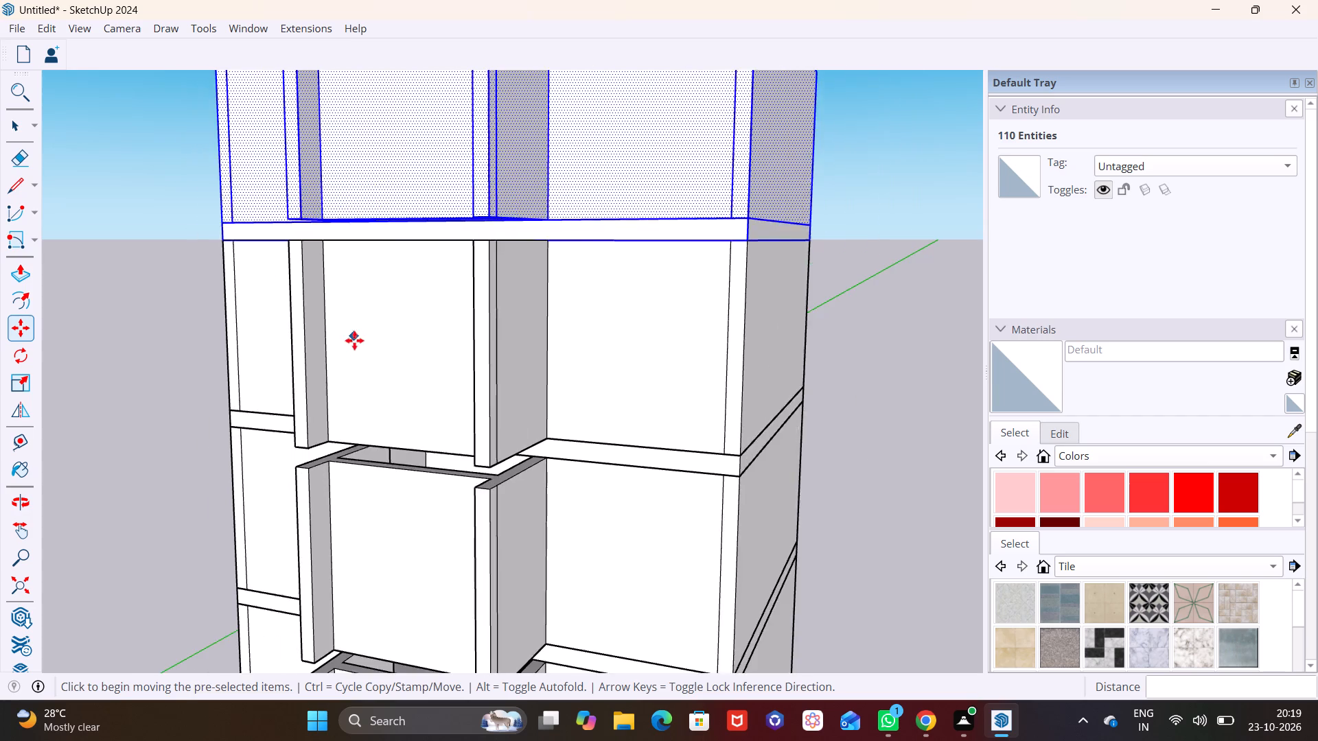
scroll(354, 340, down, 3)
scroll(439, 484, down, 2)
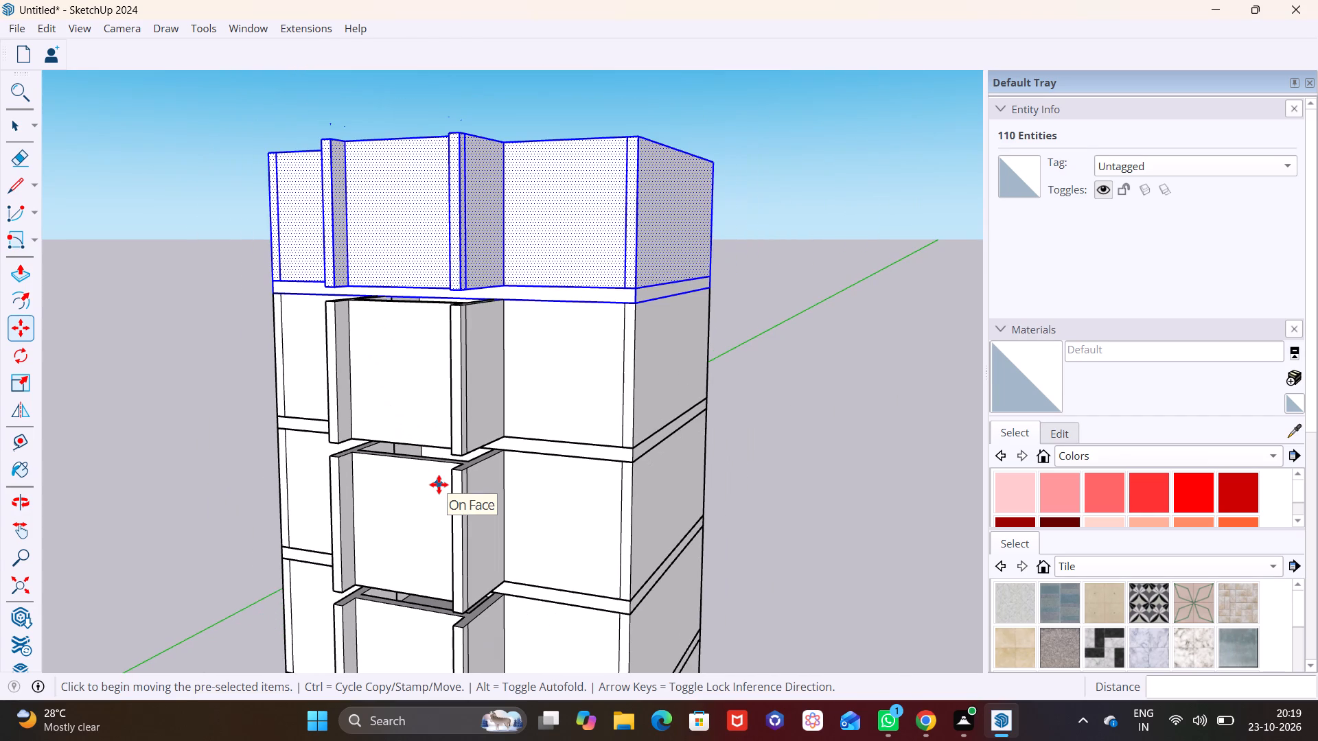
middle_drag(434, 502, 474, 455)
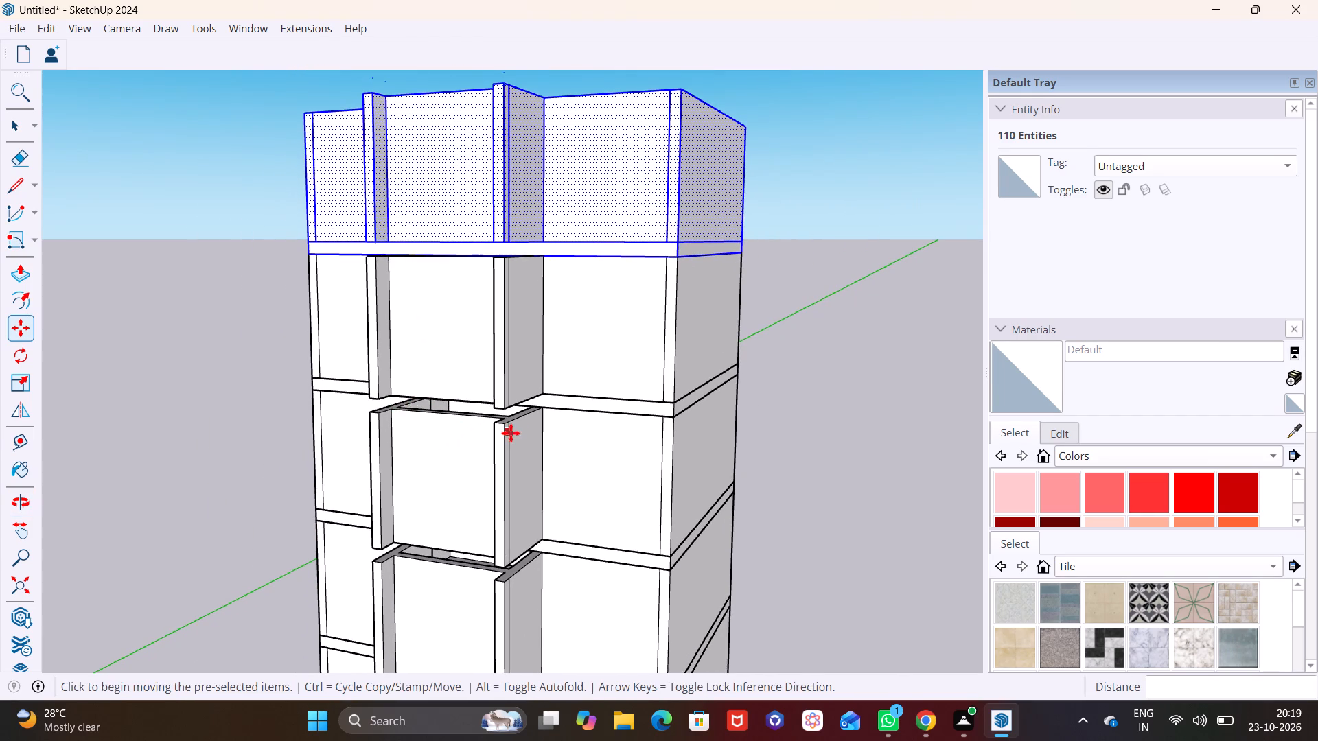
scroll(517, 425, up, 15)
middle_drag(529, 416, 662, 358)
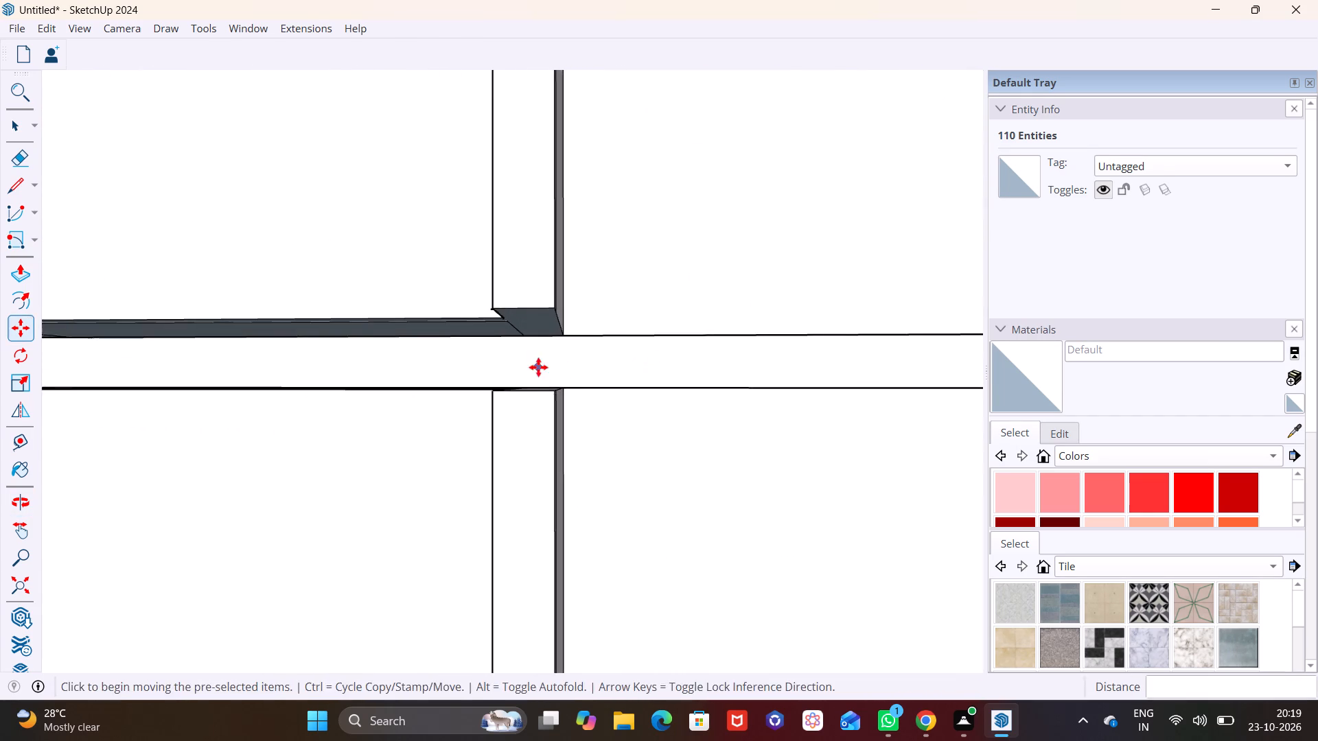
shift+middle_drag(540, 367, 732, 373)
middle_drag(163, 360, 358, 358)
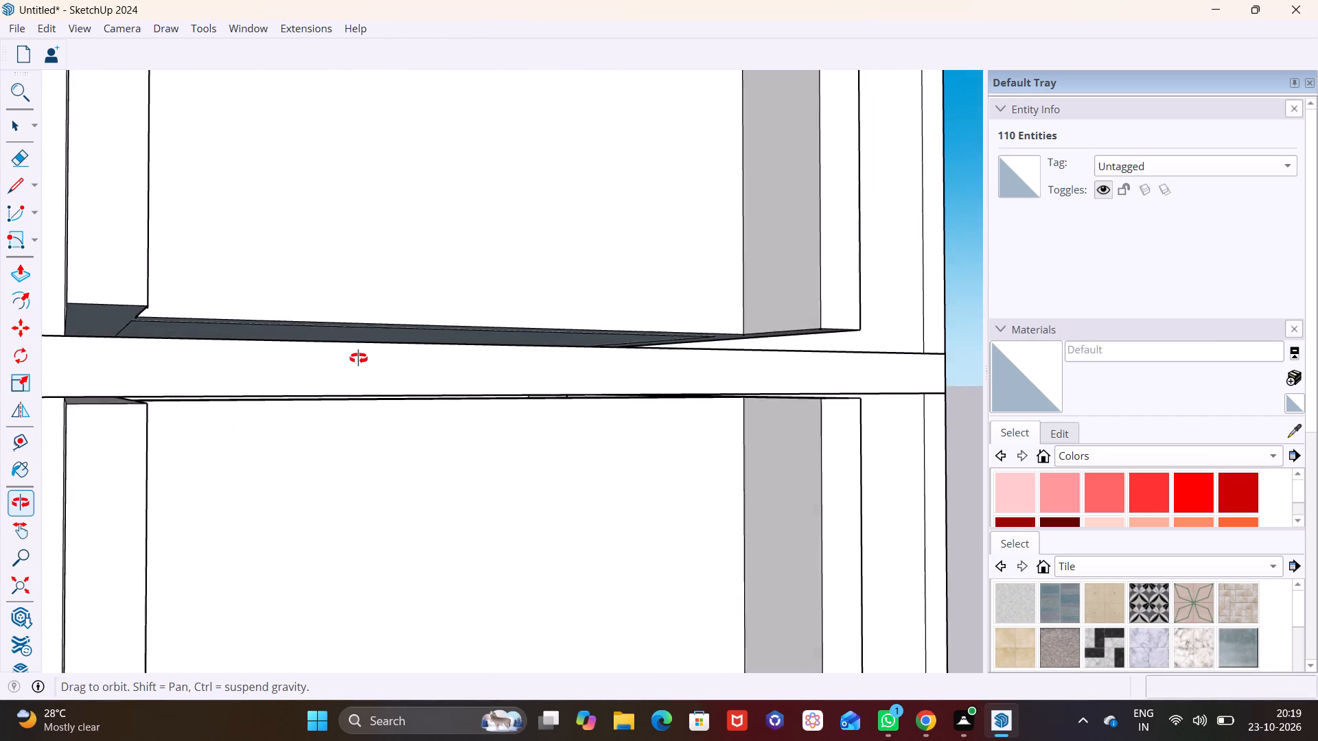
middle_drag(358, 358, 357, 366)
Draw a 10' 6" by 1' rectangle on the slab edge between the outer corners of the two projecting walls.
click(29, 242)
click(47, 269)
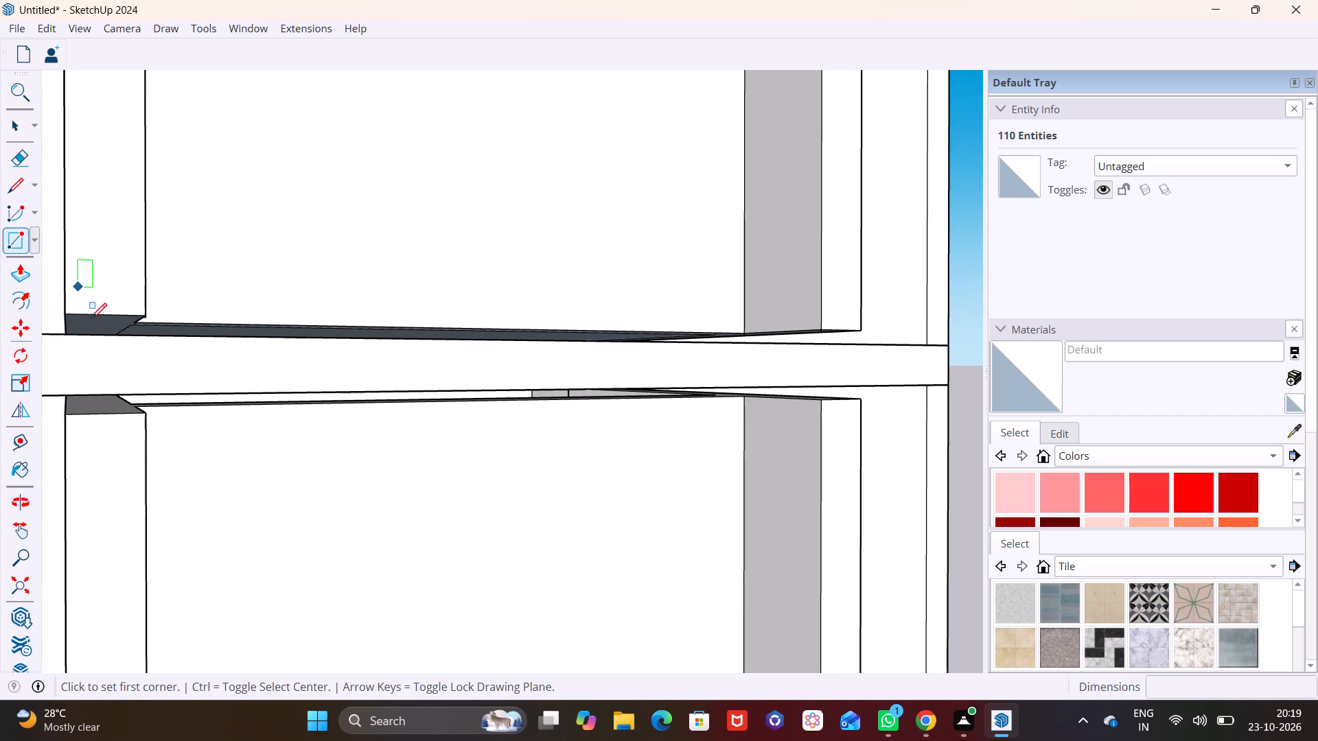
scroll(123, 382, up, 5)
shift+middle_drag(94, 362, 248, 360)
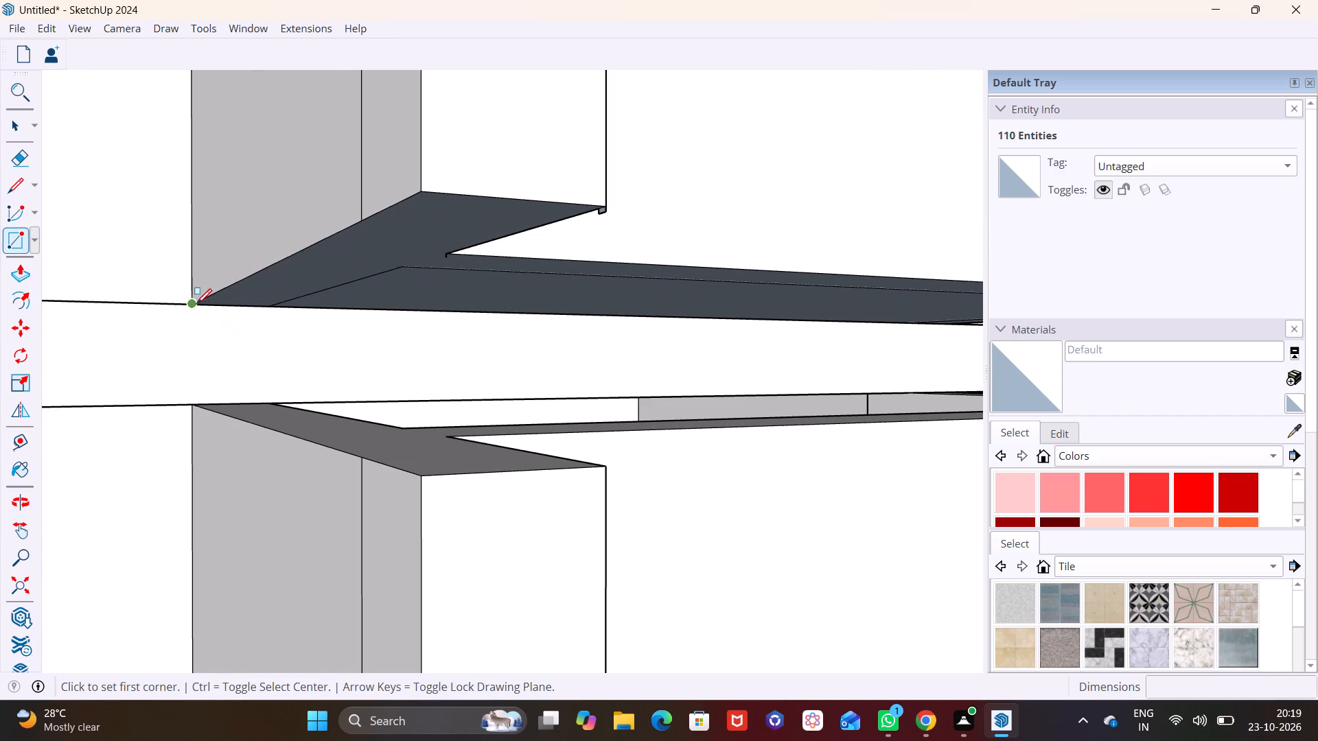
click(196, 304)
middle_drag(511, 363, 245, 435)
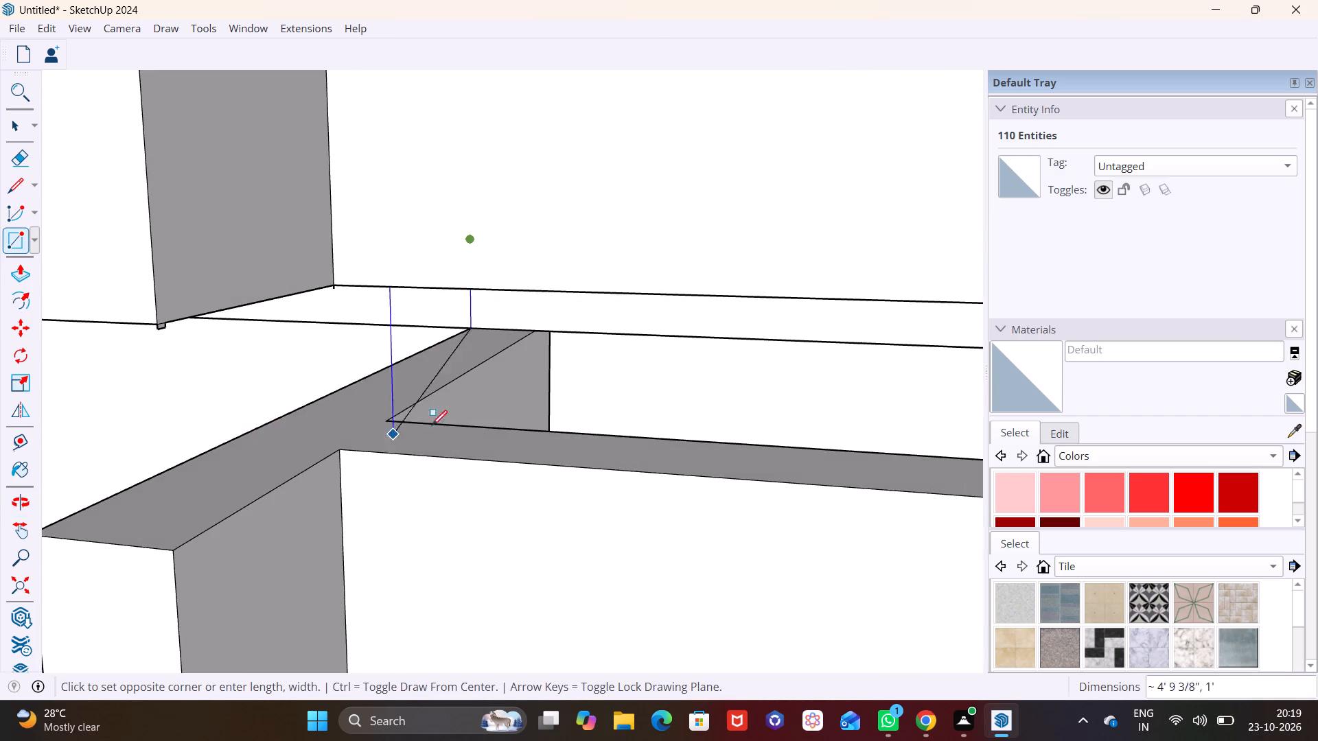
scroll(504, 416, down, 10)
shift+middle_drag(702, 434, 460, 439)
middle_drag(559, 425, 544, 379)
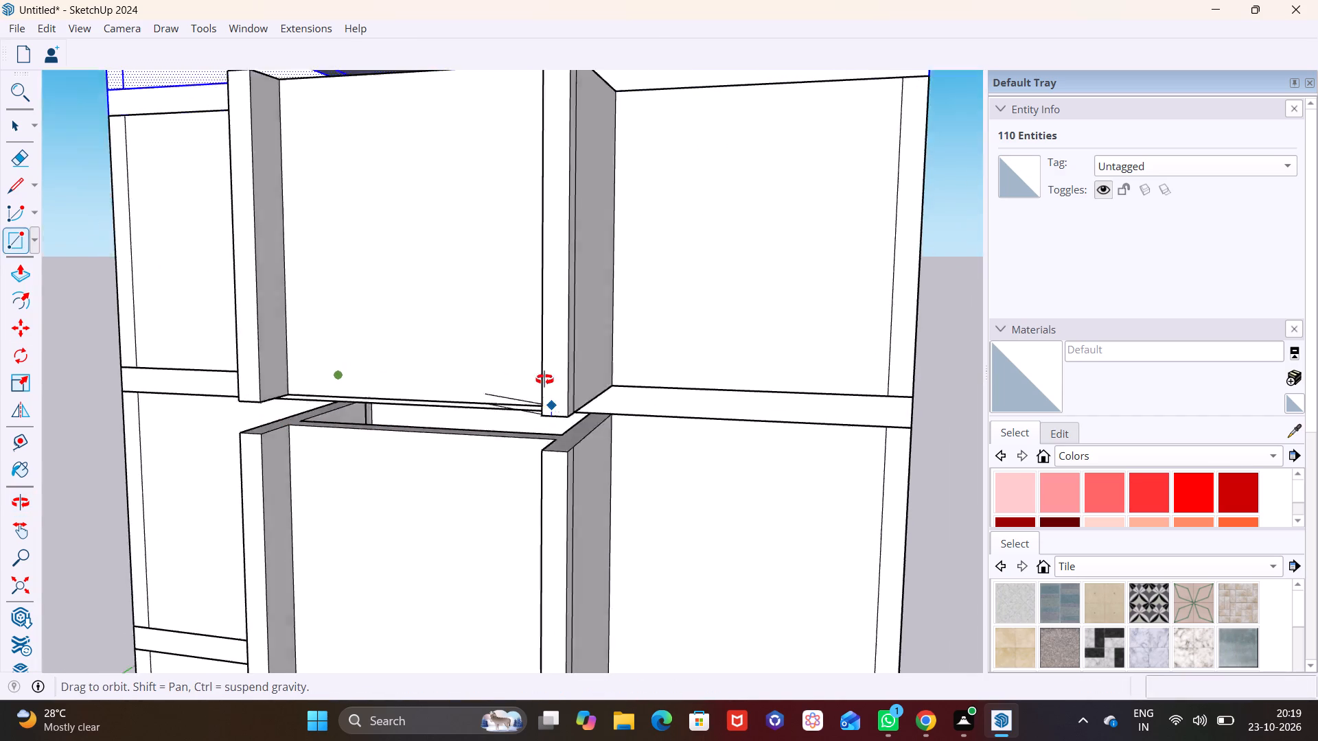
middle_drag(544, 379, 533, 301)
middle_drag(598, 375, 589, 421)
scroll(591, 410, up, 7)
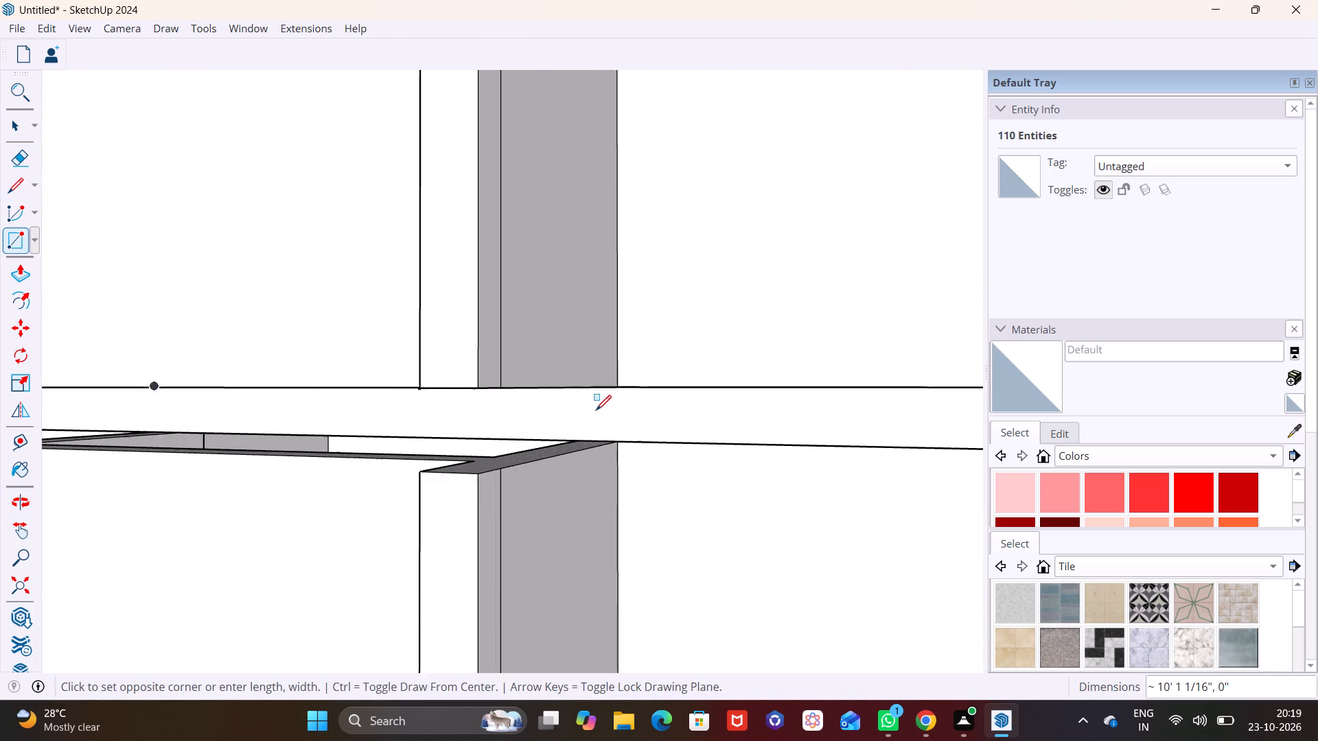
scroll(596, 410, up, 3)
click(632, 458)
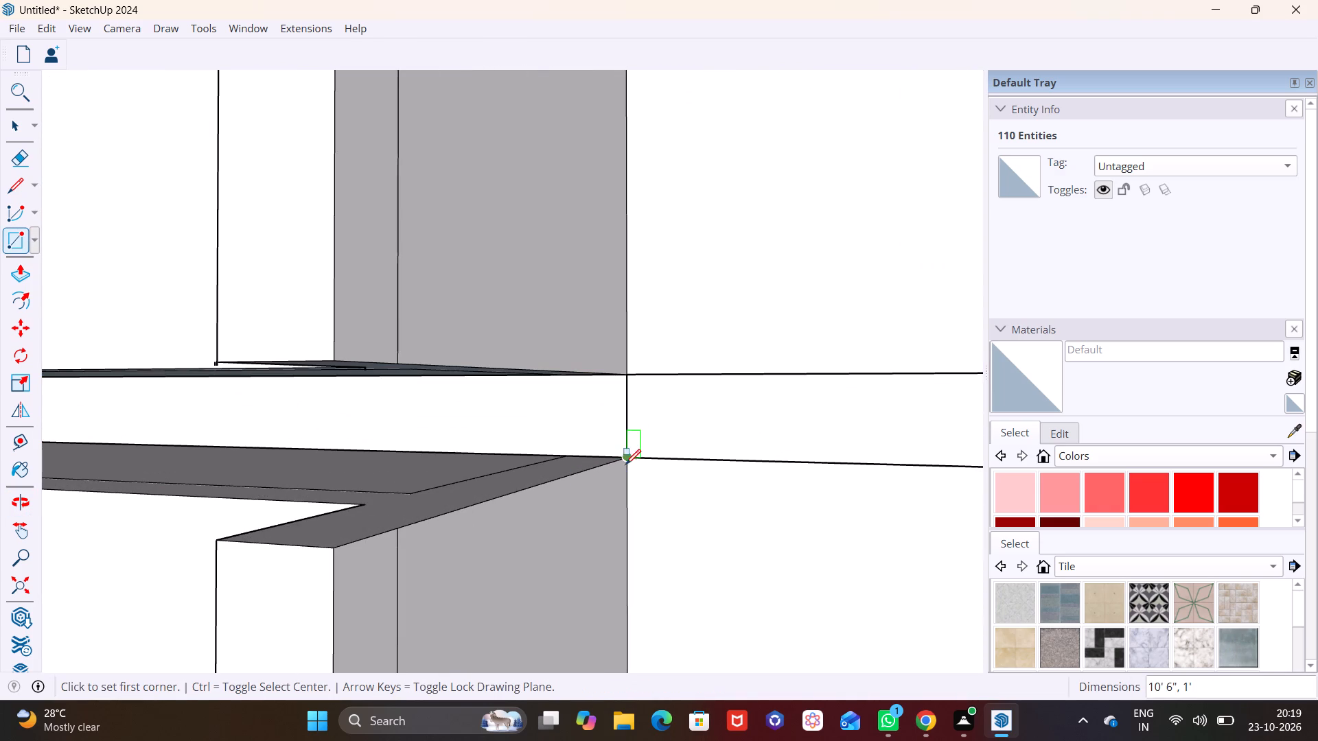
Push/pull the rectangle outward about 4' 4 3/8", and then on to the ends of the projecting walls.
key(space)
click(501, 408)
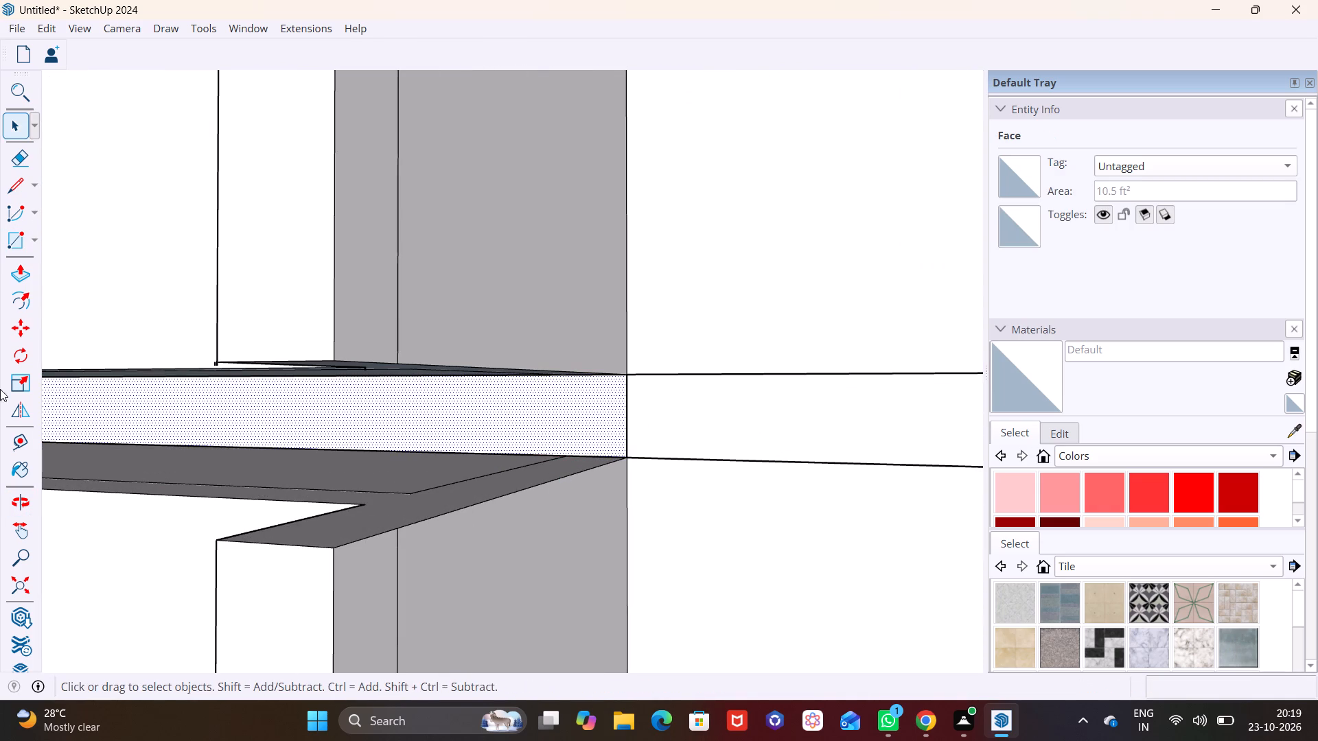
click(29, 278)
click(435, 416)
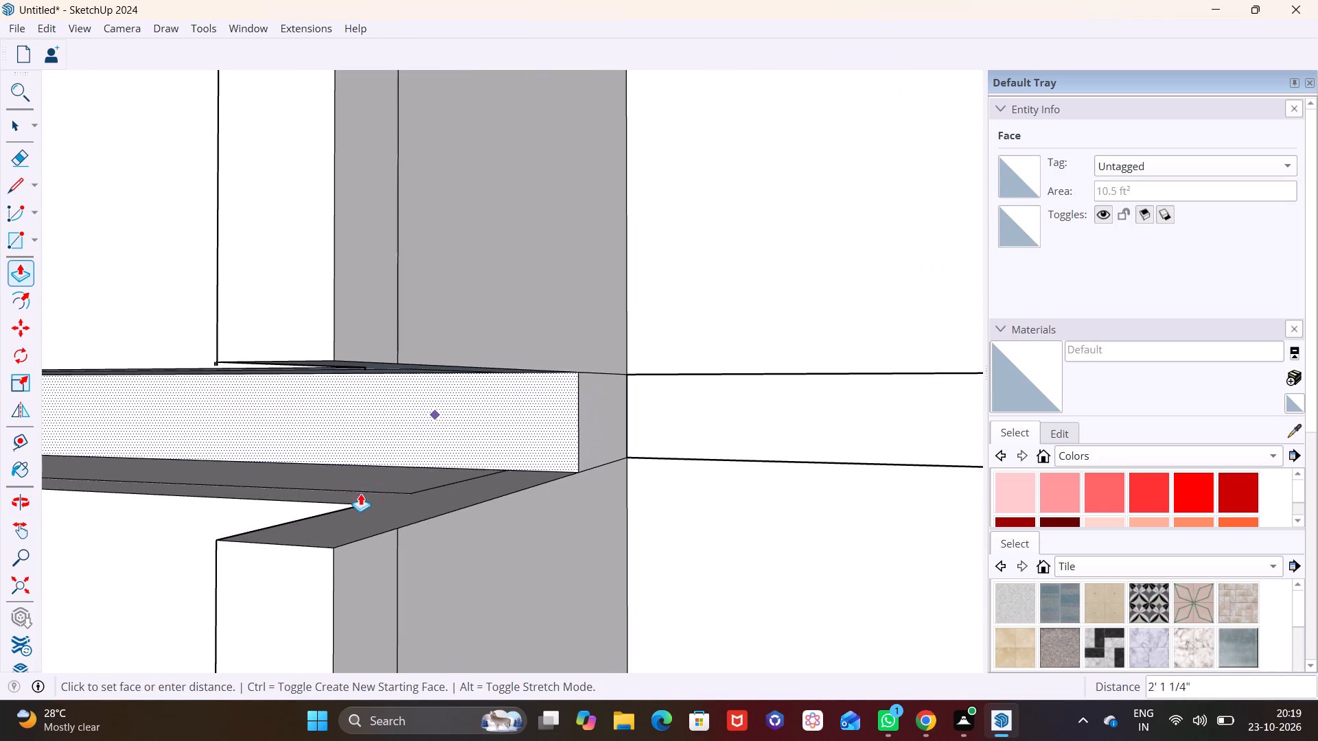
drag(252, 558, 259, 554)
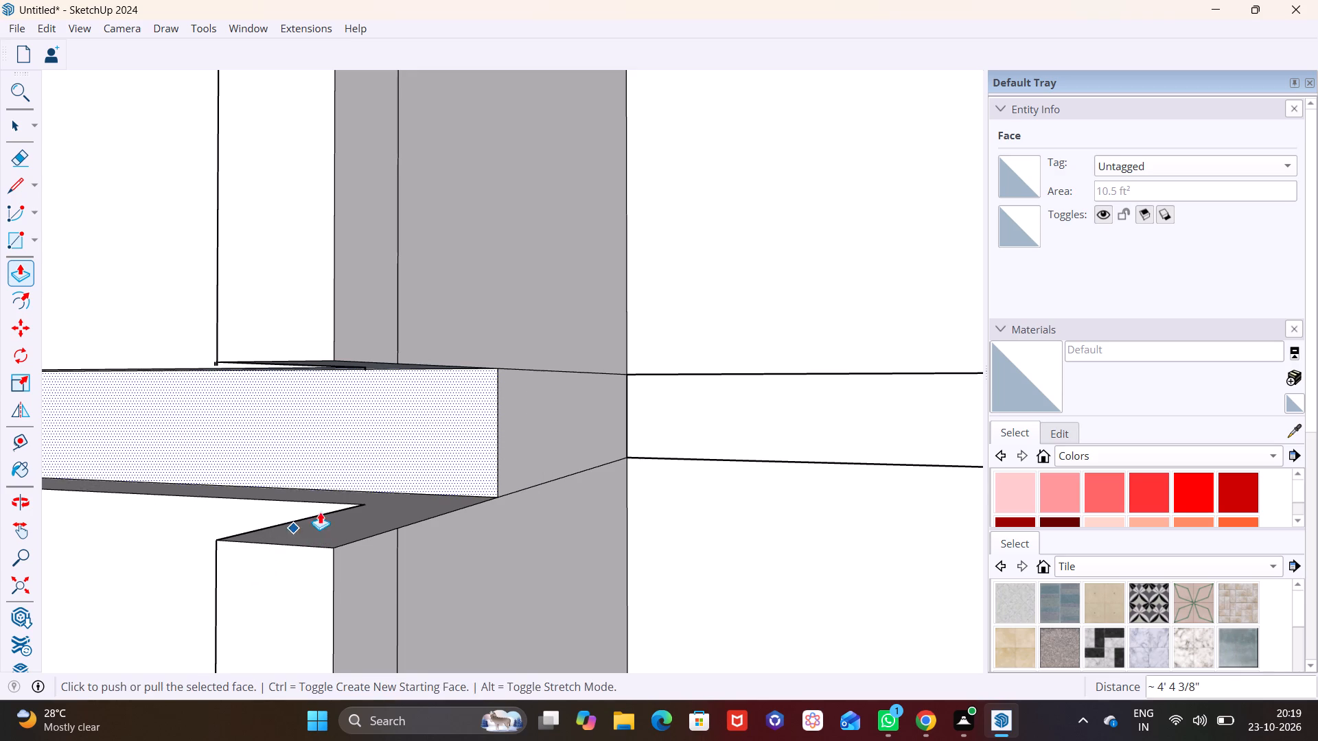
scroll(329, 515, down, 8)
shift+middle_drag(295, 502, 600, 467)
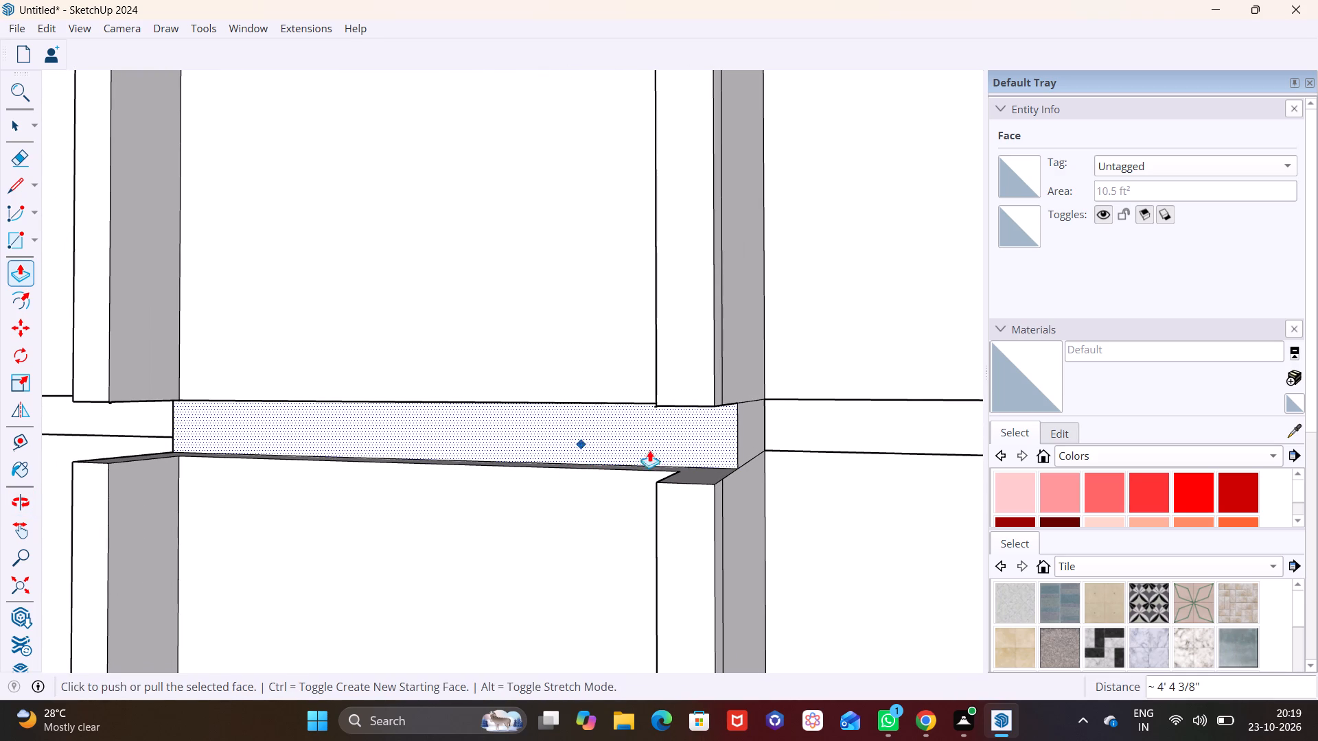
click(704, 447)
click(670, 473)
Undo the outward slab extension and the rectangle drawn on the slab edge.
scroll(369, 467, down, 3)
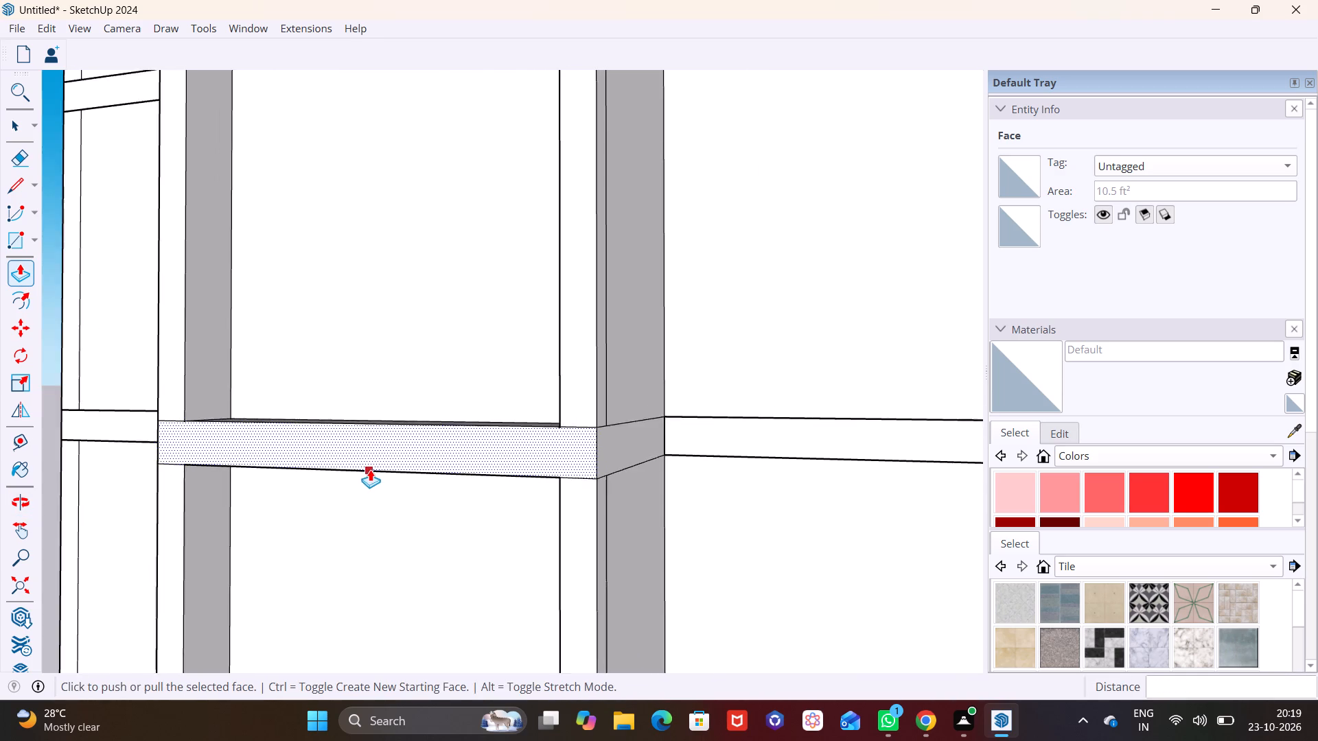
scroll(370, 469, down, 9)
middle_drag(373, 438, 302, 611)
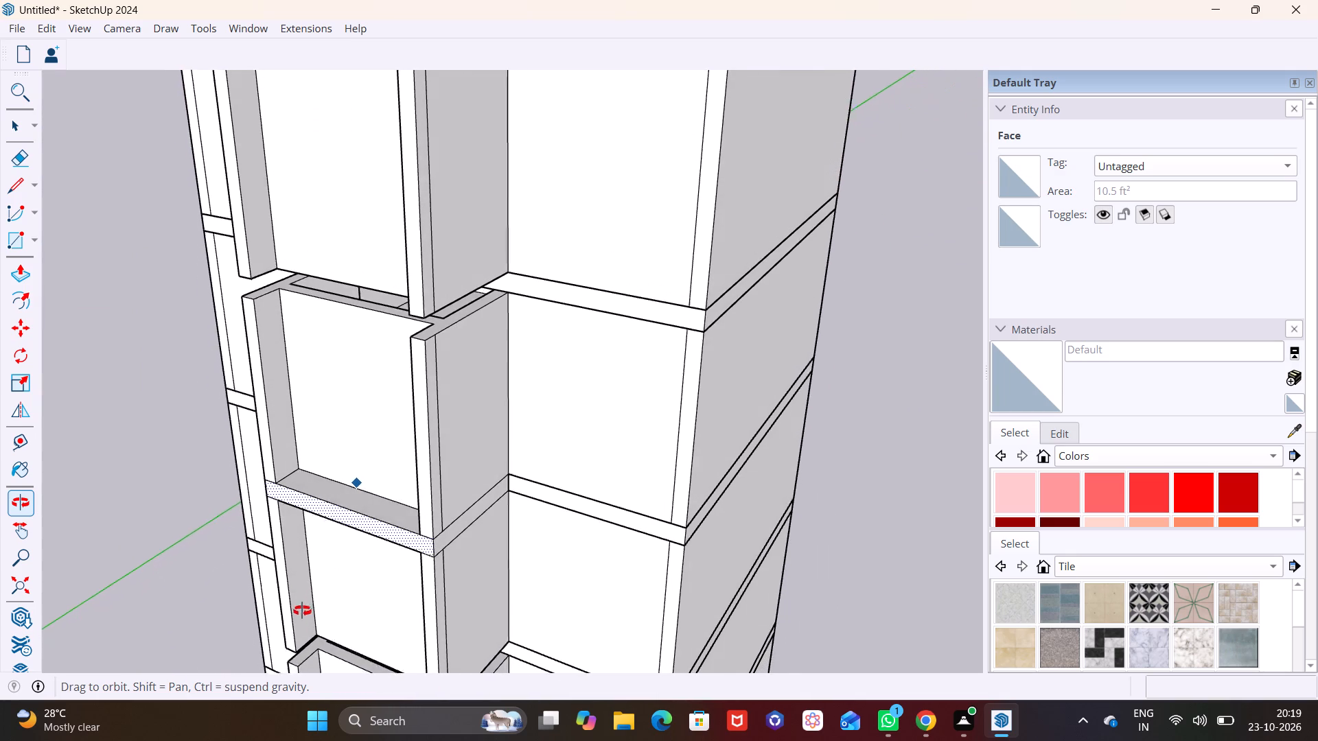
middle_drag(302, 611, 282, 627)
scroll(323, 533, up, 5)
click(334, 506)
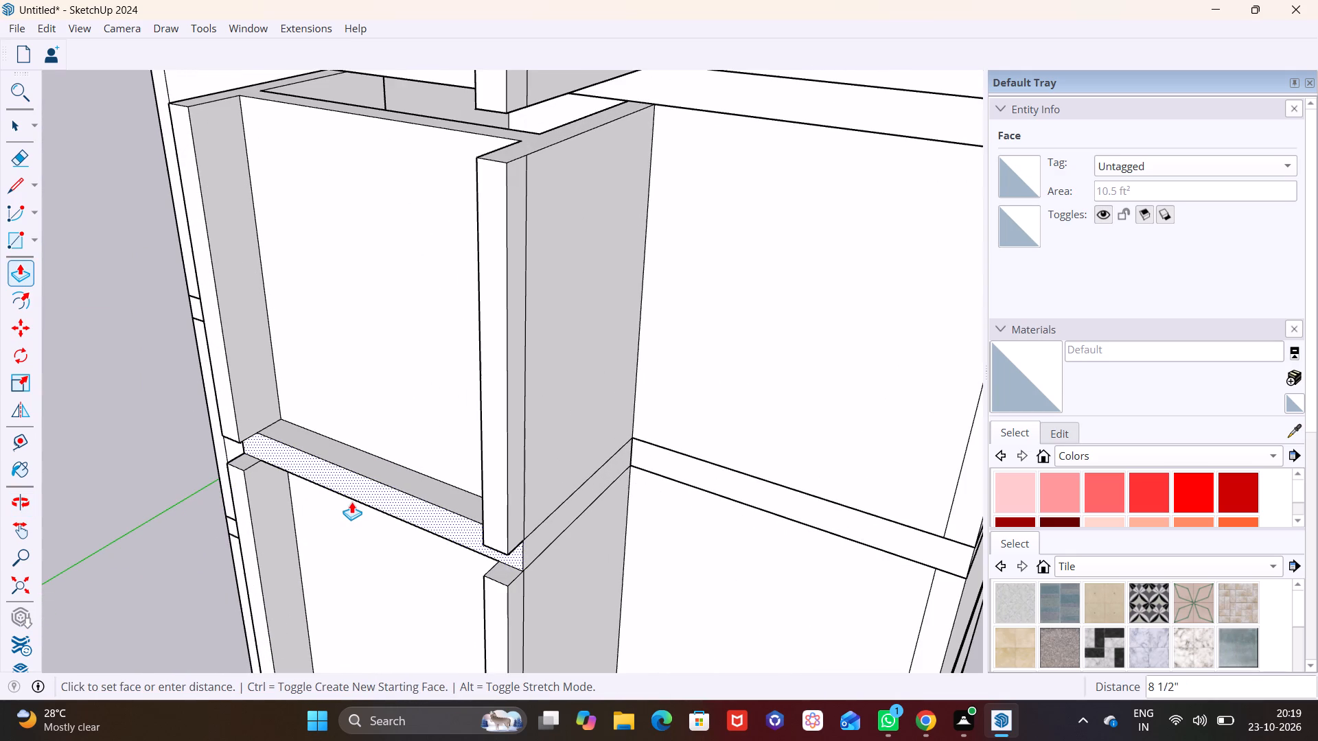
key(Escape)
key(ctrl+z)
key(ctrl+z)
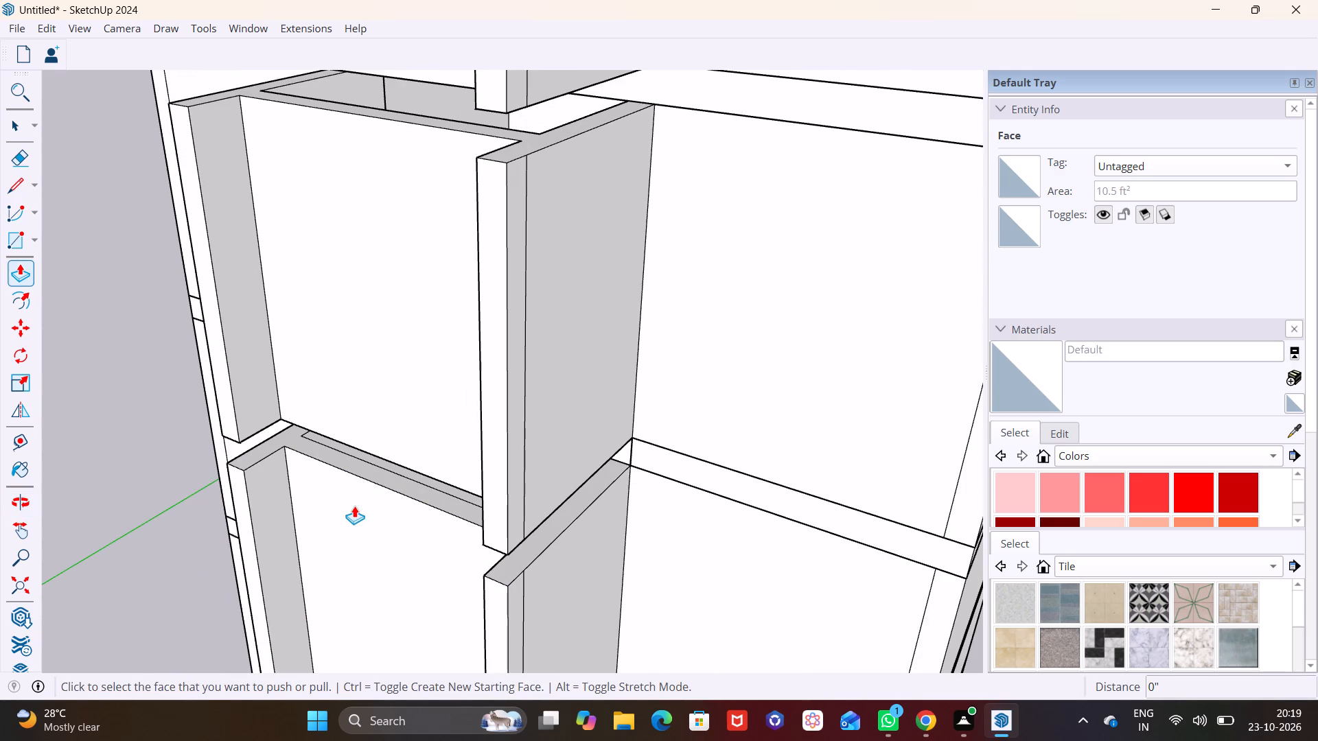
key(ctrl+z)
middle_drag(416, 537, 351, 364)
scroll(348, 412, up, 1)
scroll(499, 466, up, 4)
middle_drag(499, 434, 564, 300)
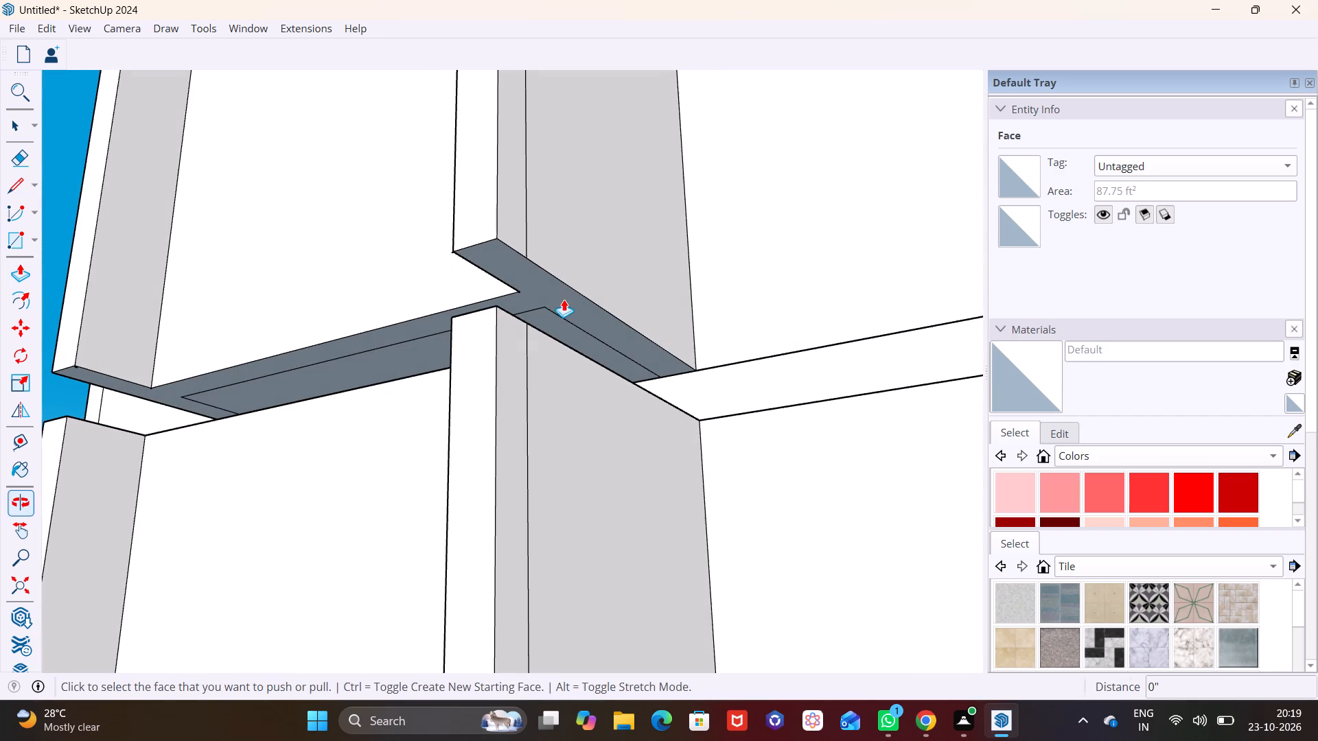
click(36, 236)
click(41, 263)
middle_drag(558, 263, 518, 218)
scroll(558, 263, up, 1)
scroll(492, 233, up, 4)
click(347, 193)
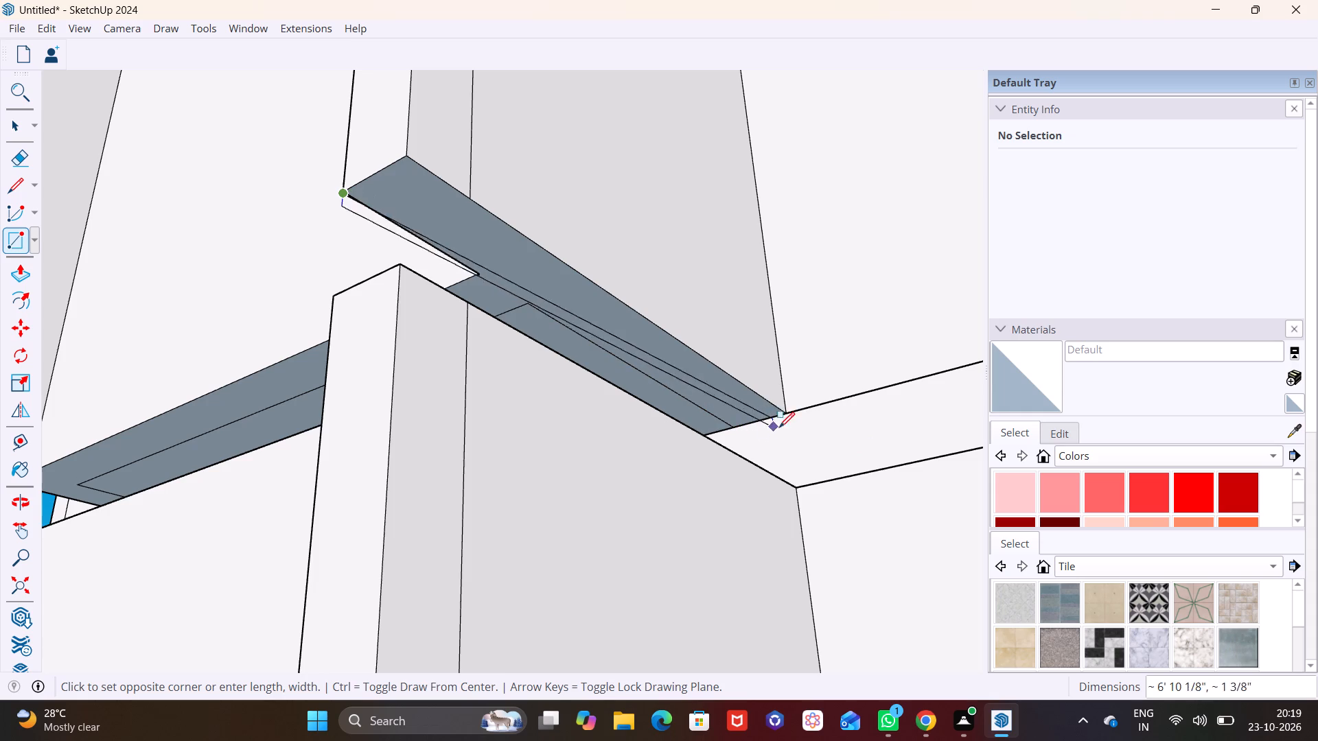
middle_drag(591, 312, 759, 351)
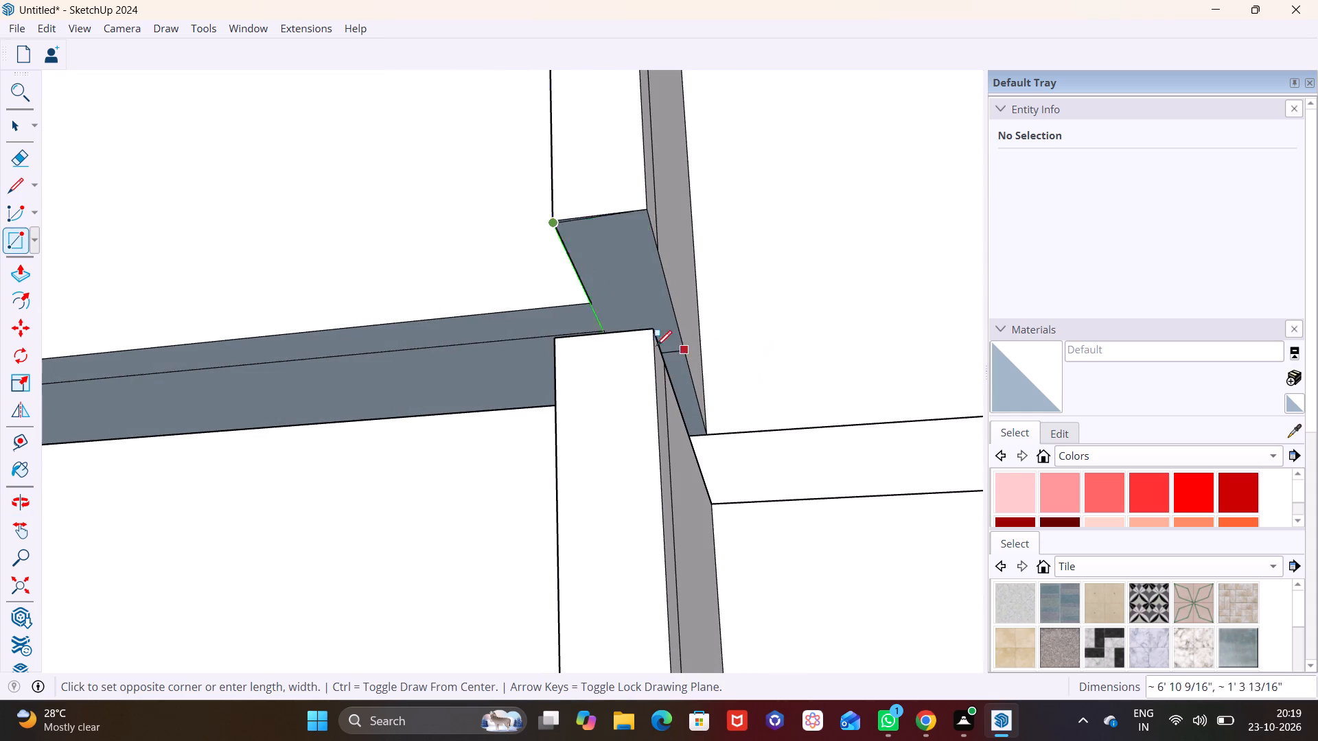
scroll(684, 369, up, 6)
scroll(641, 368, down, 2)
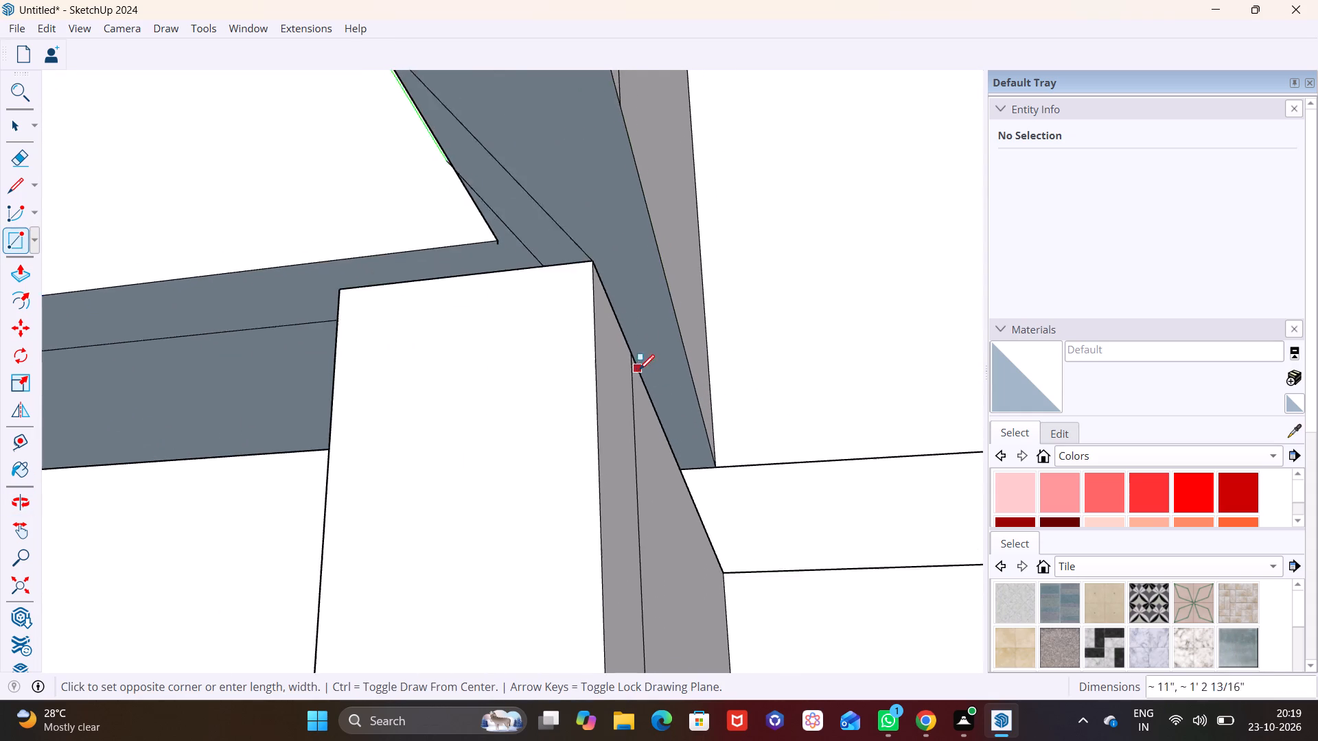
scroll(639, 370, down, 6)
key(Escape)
Draw a 6' 9 7/8" by 9" rectangle on the underside of the upper storey's projecting side wall.
middle_drag(669, 399, 490, 292)
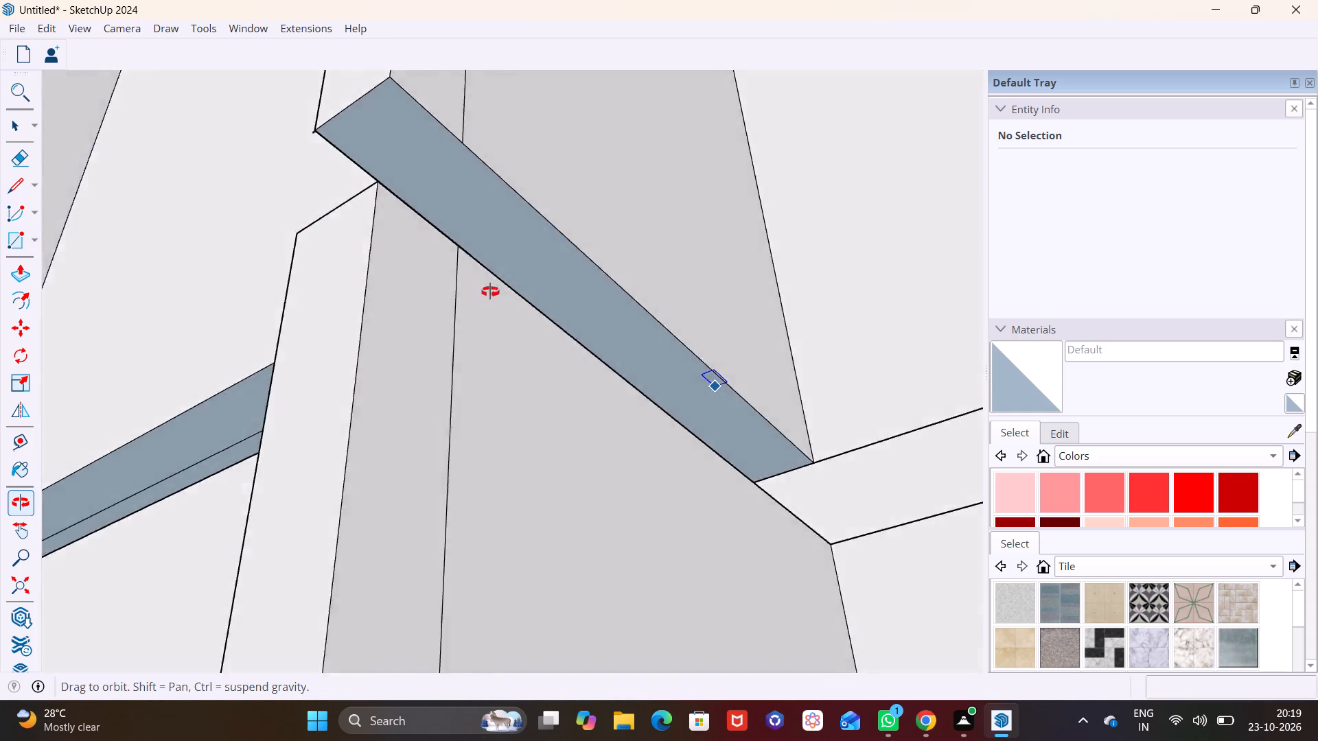
middle_drag(490, 292, 356, 304)
click(34, 241)
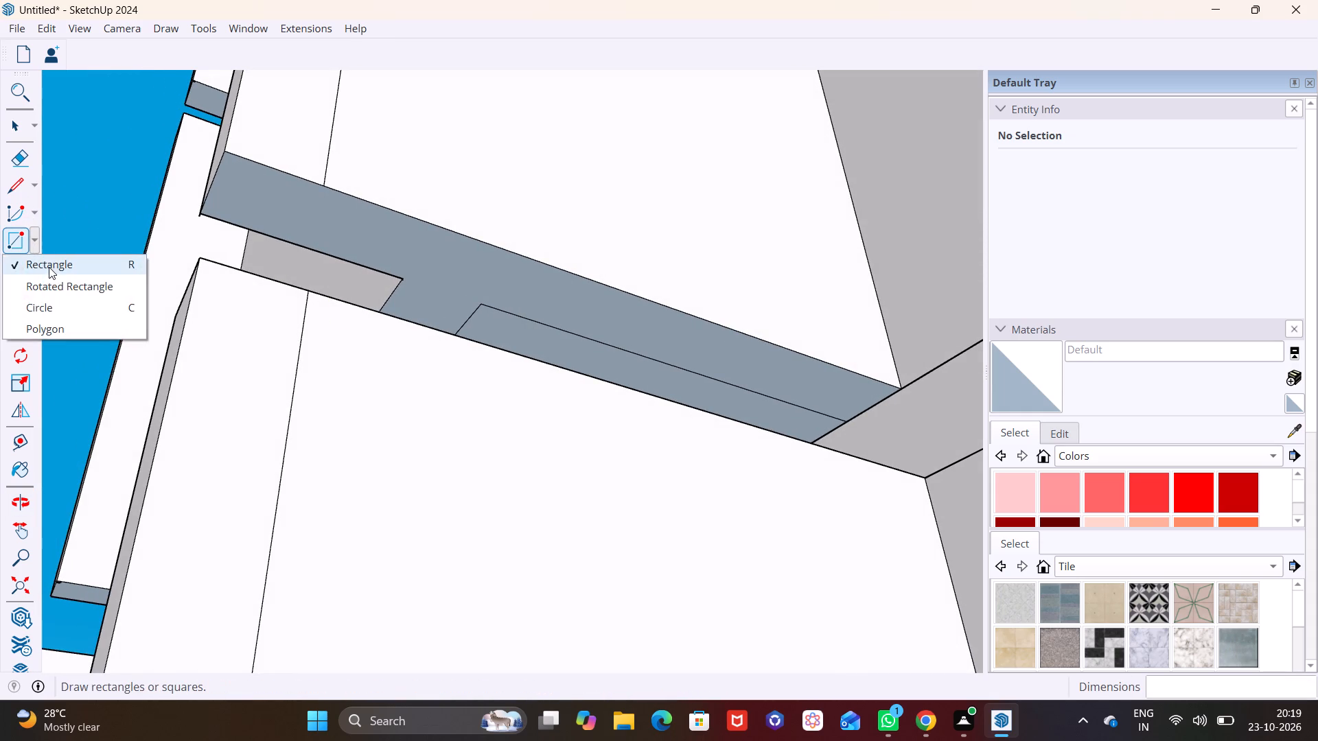
click(49, 267)
click(231, 155)
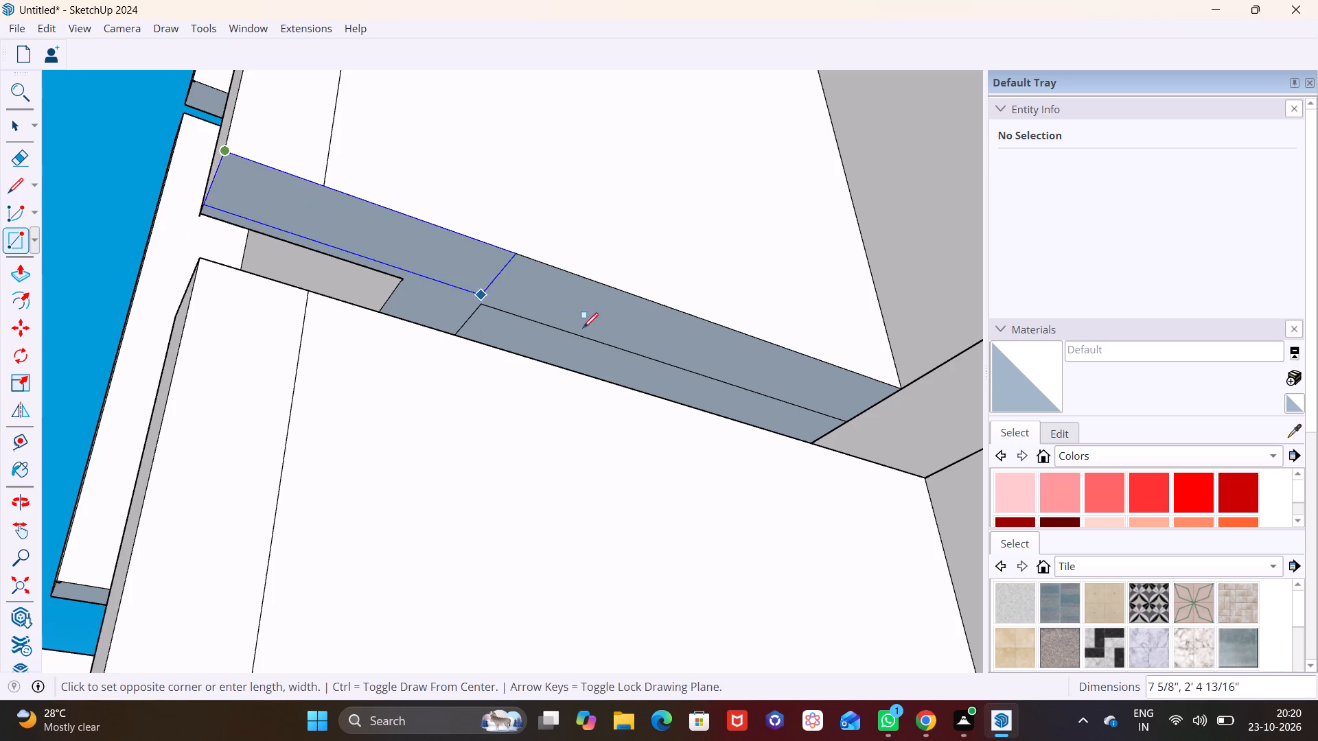
click(846, 420)
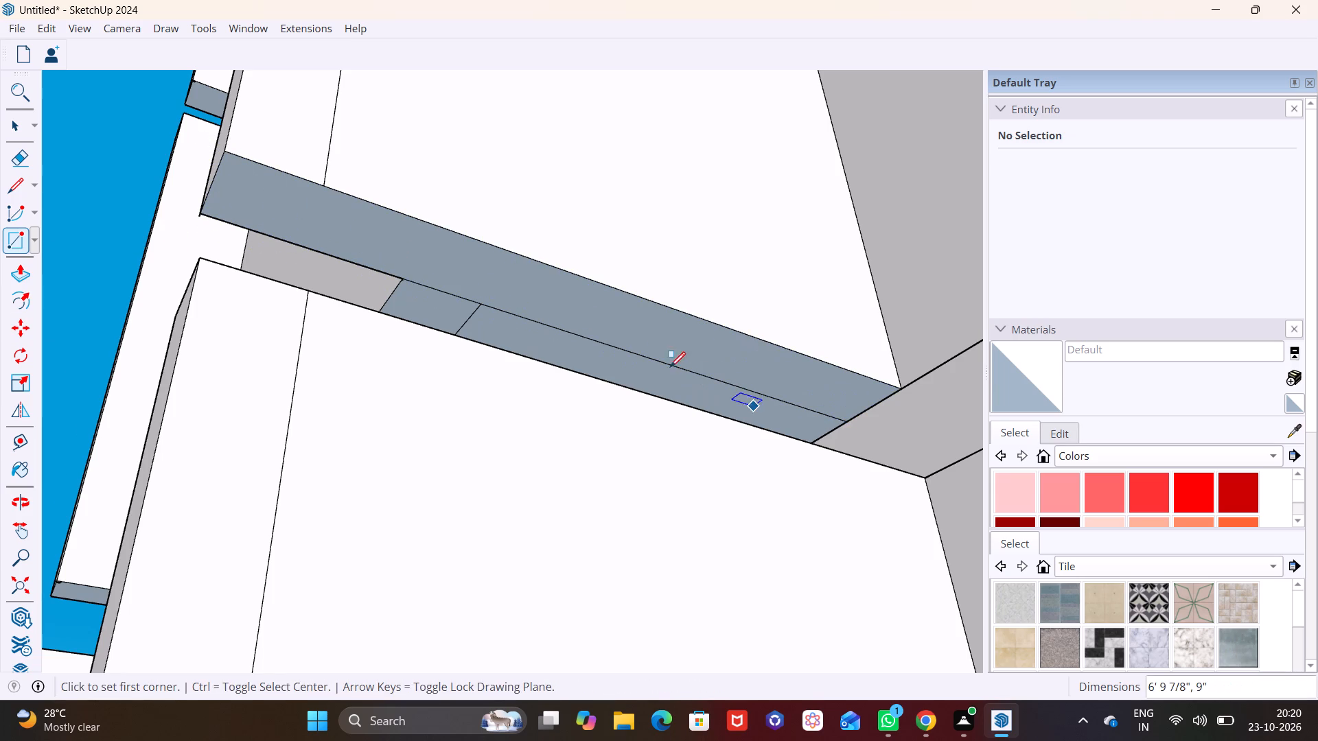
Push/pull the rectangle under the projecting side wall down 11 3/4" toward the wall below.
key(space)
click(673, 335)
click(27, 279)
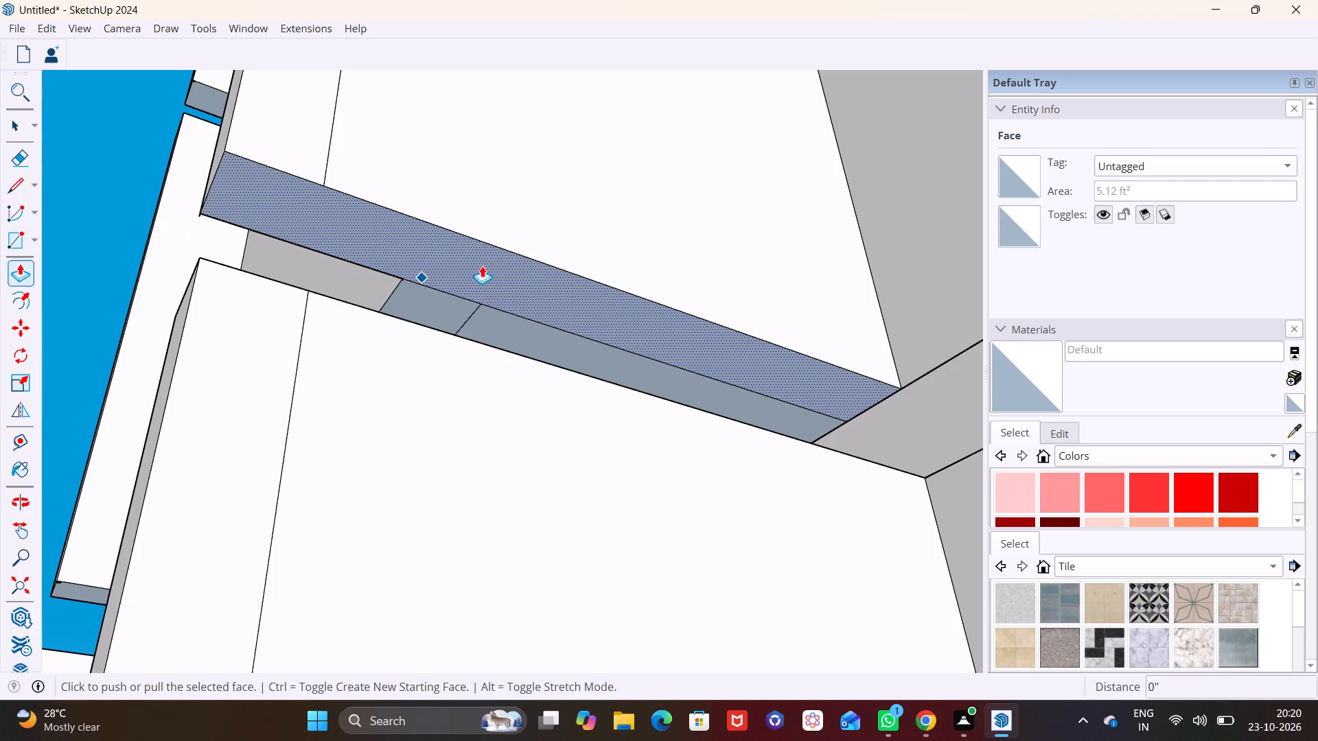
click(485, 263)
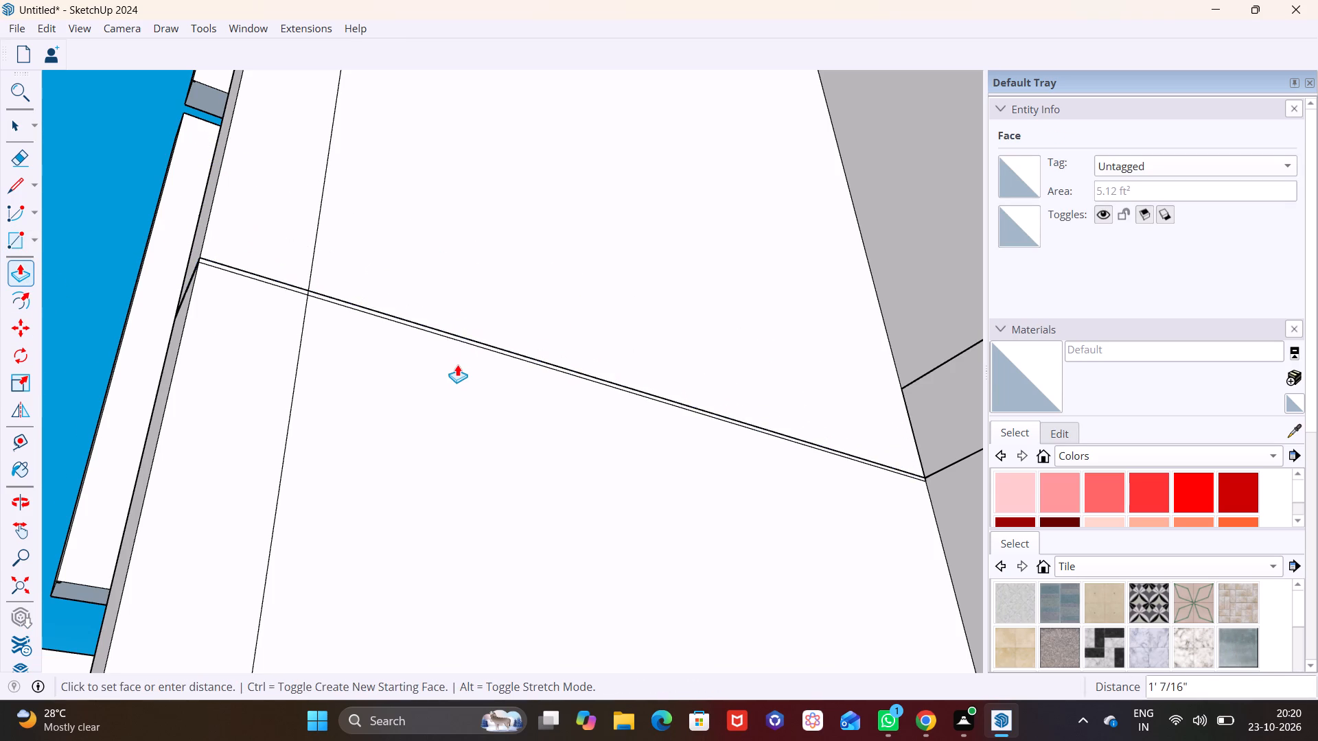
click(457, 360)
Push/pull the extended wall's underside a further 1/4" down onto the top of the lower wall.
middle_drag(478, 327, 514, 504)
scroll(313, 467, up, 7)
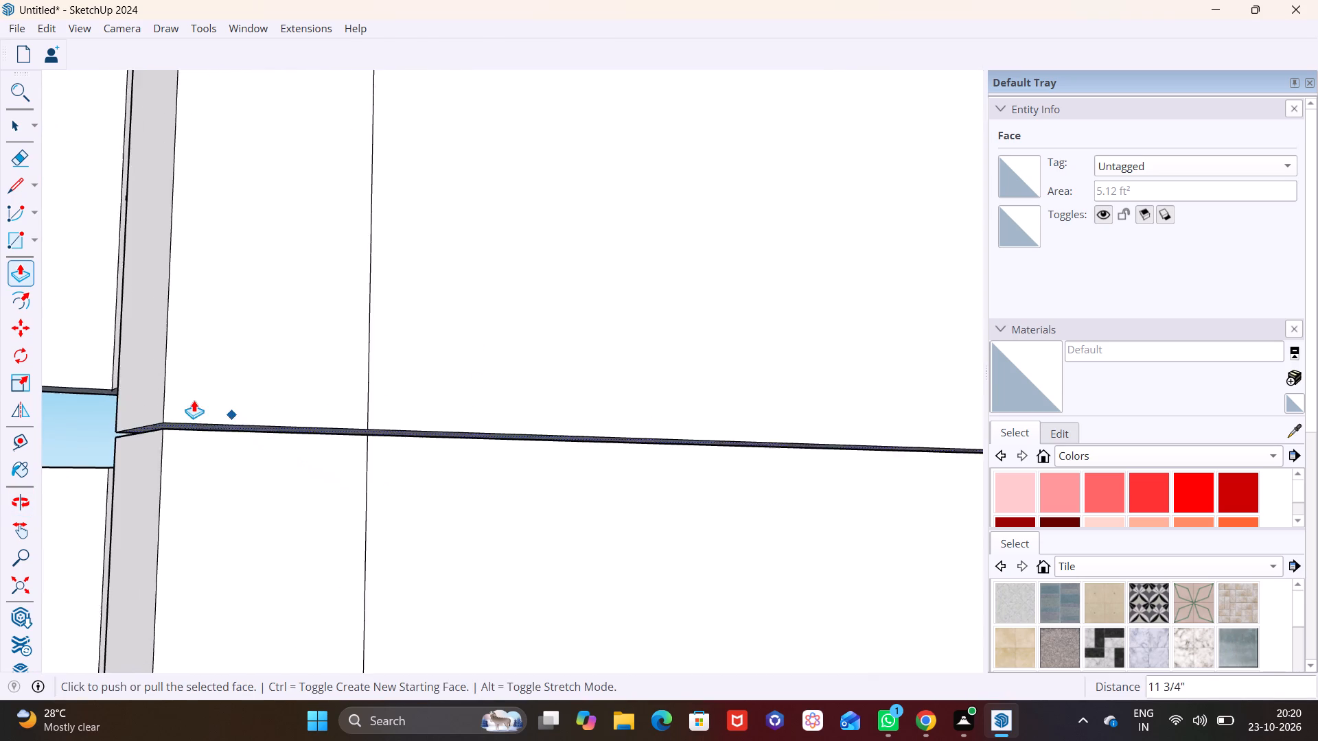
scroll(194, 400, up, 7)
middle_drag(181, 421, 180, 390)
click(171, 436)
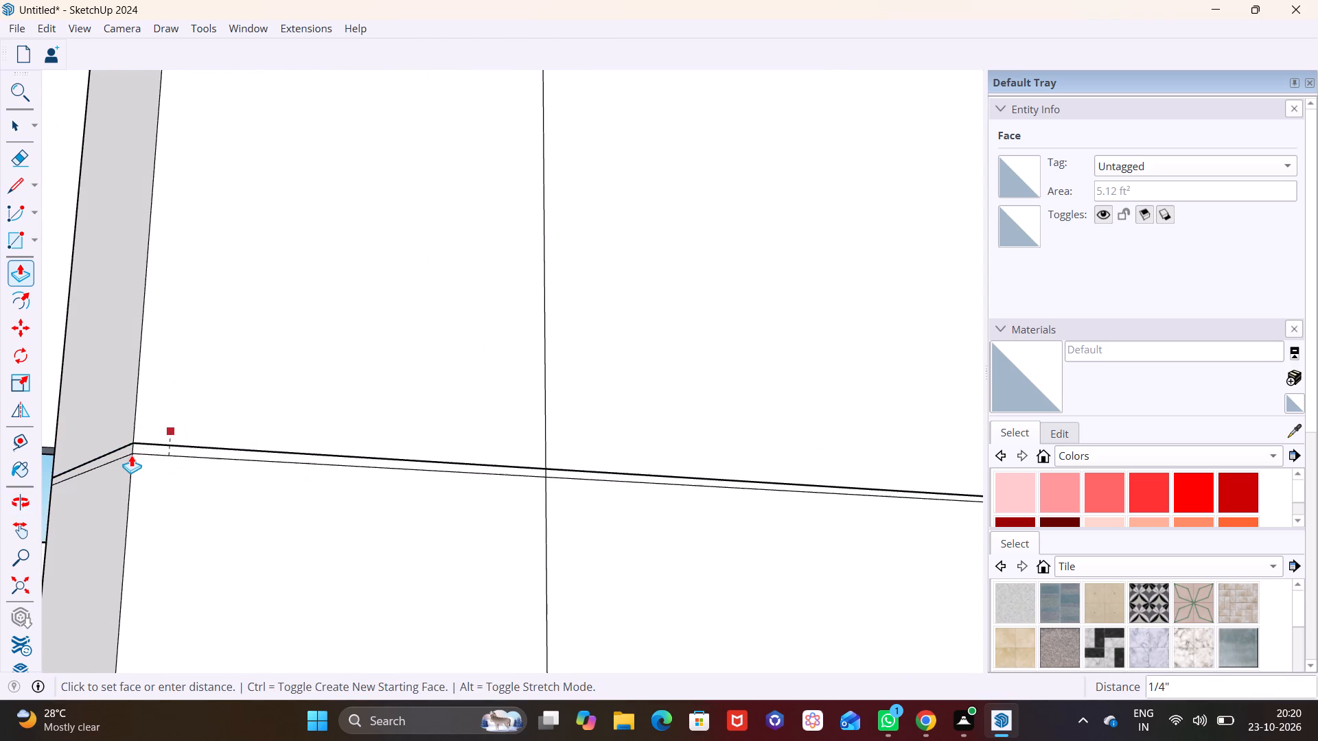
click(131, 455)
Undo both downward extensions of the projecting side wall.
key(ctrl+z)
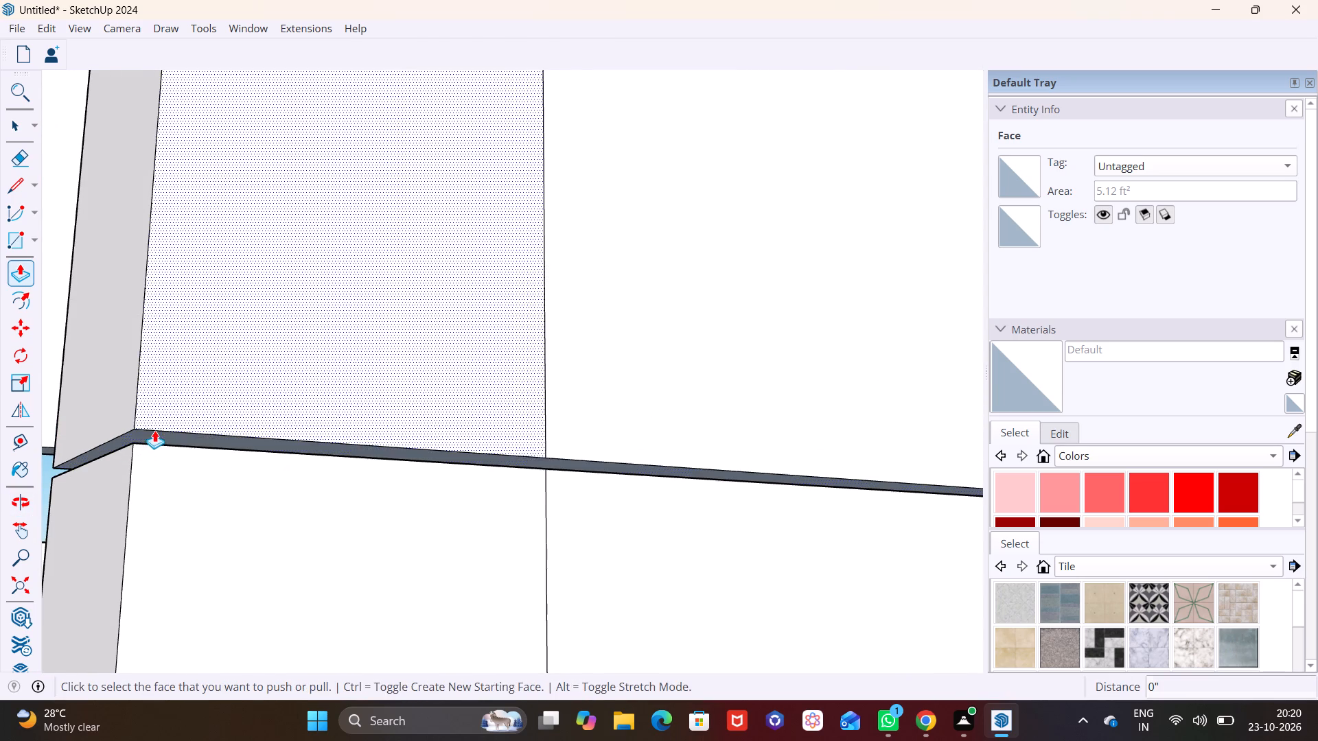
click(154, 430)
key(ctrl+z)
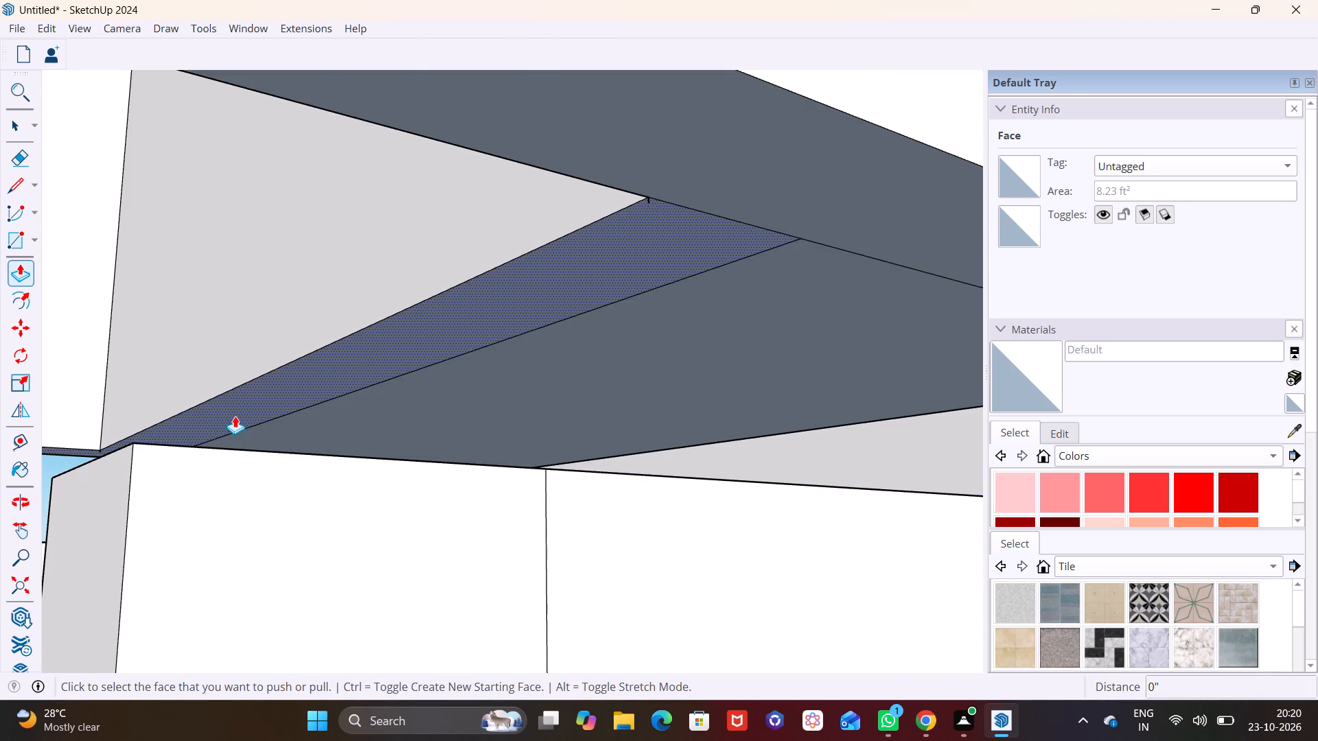
Push/pull the rectangular strip on the underside of the upper storey's projecting side wall down 1' onto the lower wall.
scroll(235, 416, down, 8)
click(419, 356)
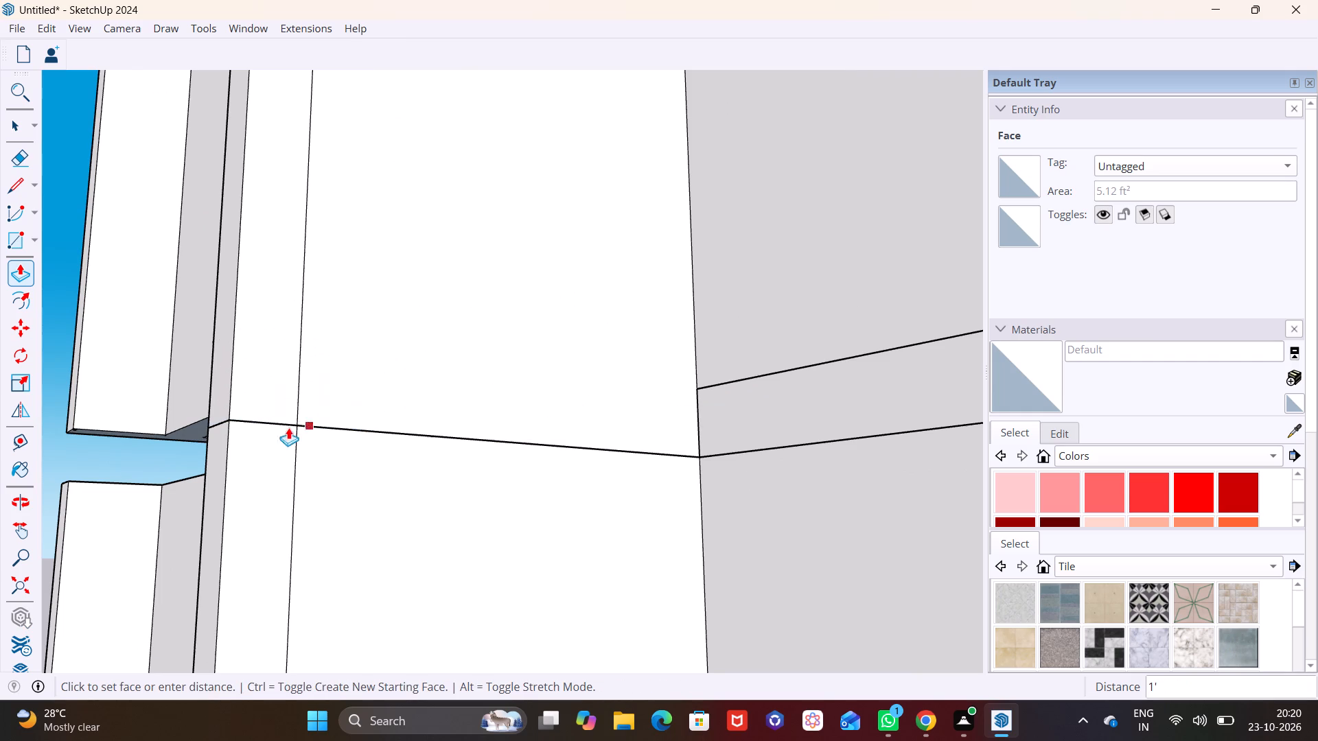
click(230, 427)
Draw a 6' 9 7/8" by 9" rectangle on the underside of a lower storey's right projecting side wall.
scroll(265, 434, down, 4)
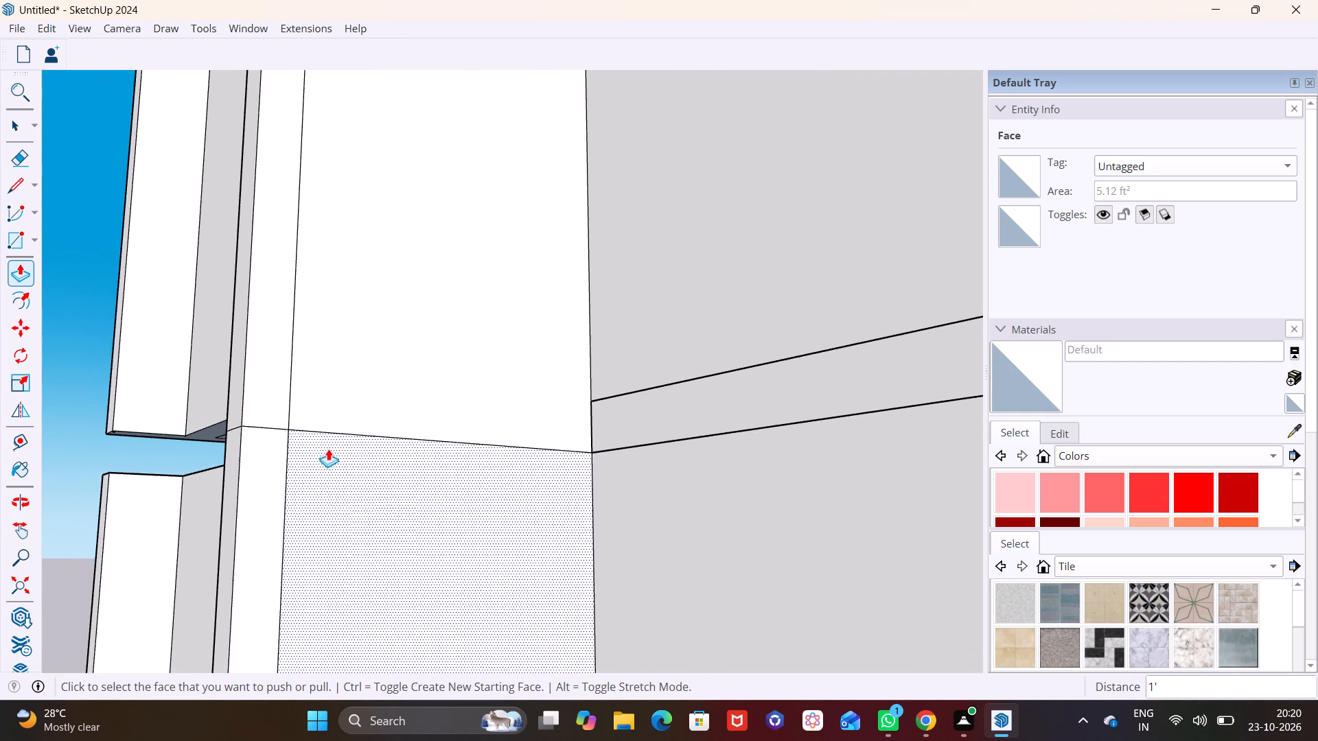
scroll(328, 449, down, 5)
middle_drag(355, 471, 764, 588)
scroll(700, 528, down, 11)
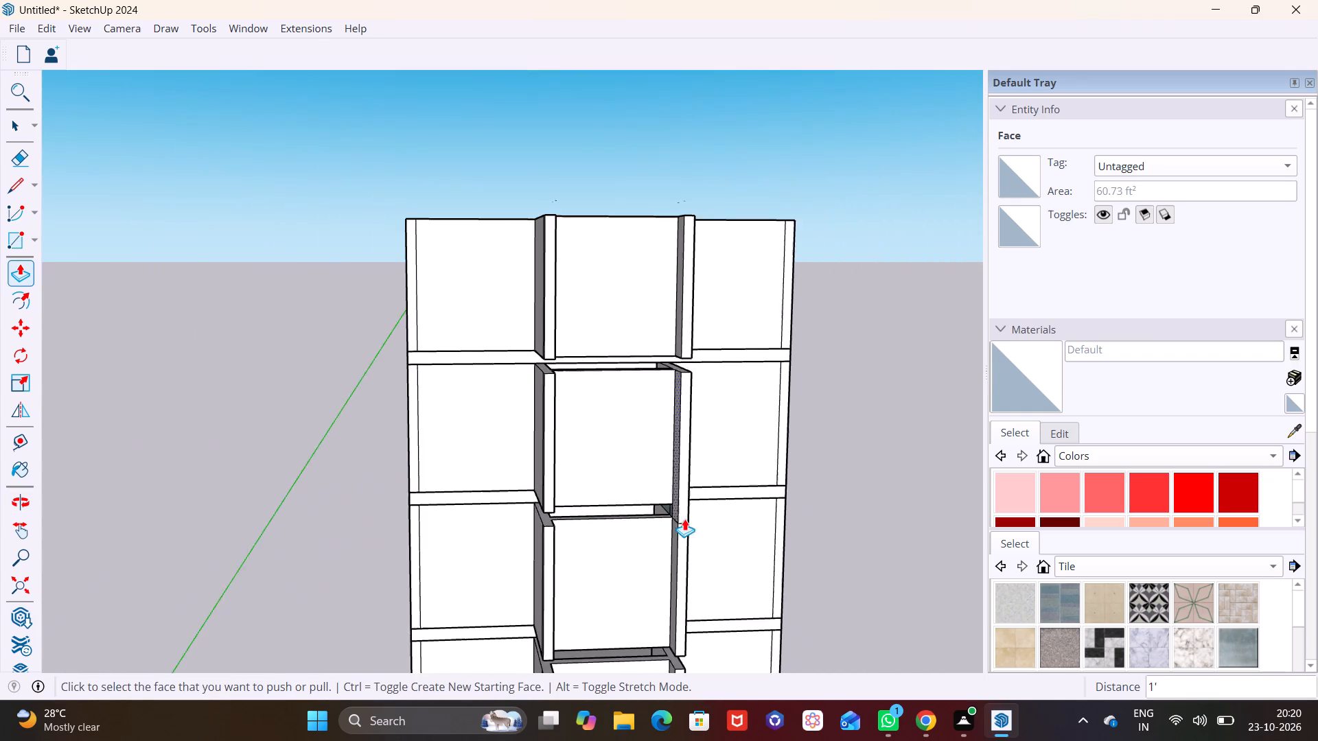
shift+middle_drag(699, 521, 562, 279)
scroll(558, 494, up, 10)
middle_drag(512, 556, 441, 399)
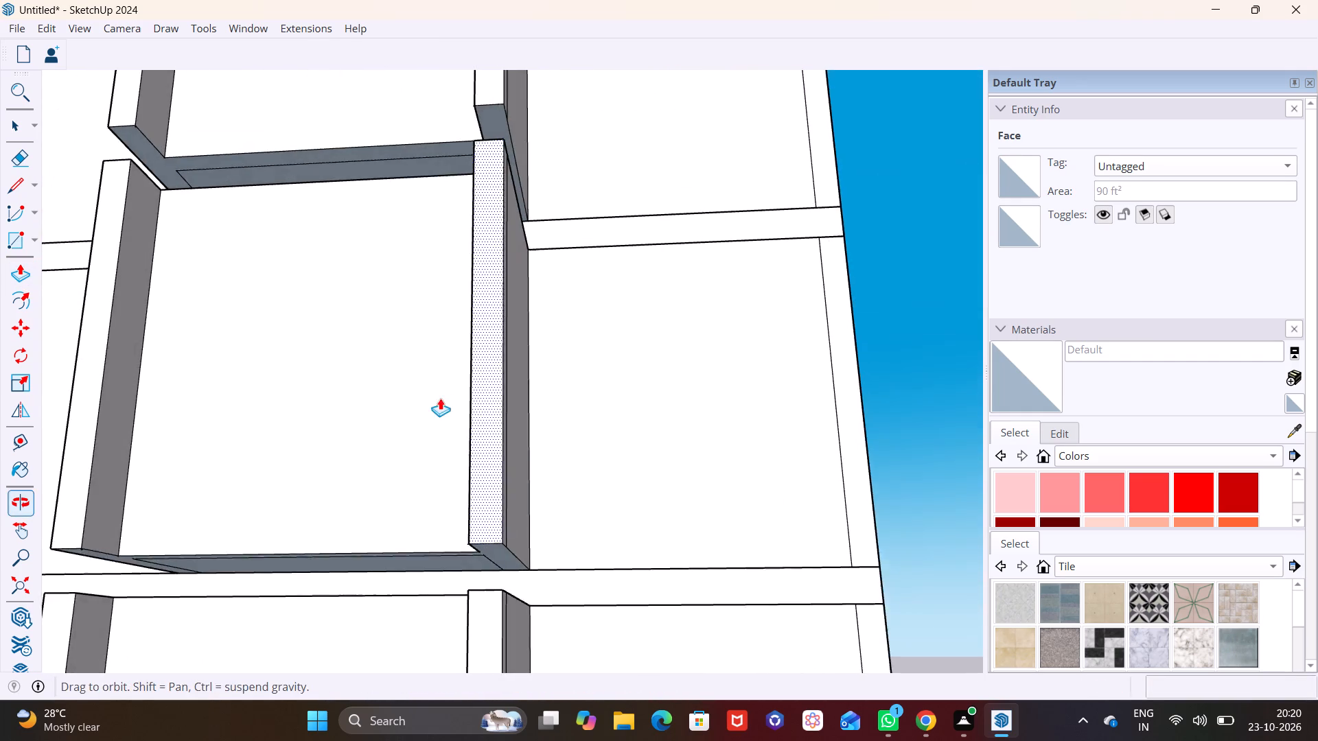
scroll(521, 545, up, 7)
shift+middle_drag(512, 546, 505, 458)
scroll(442, 504, up, 5)
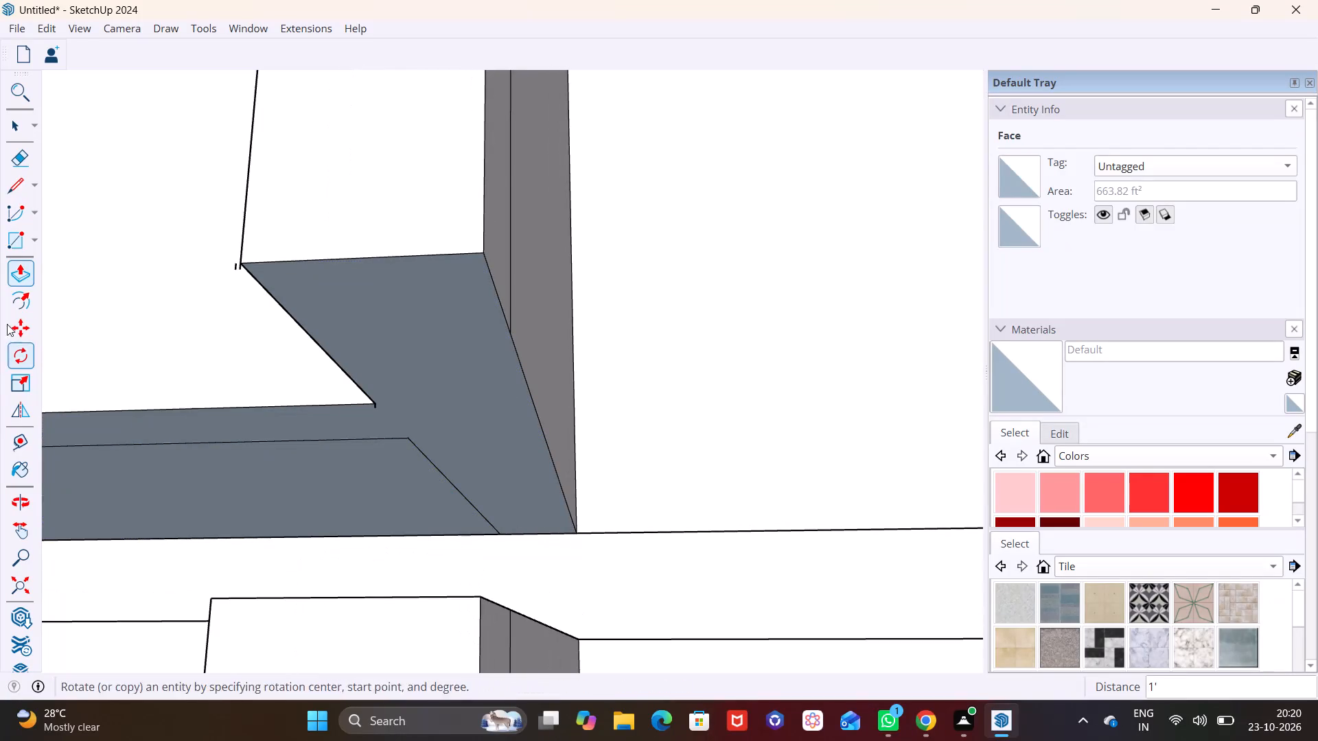
click(34, 240)
click(41, 271)
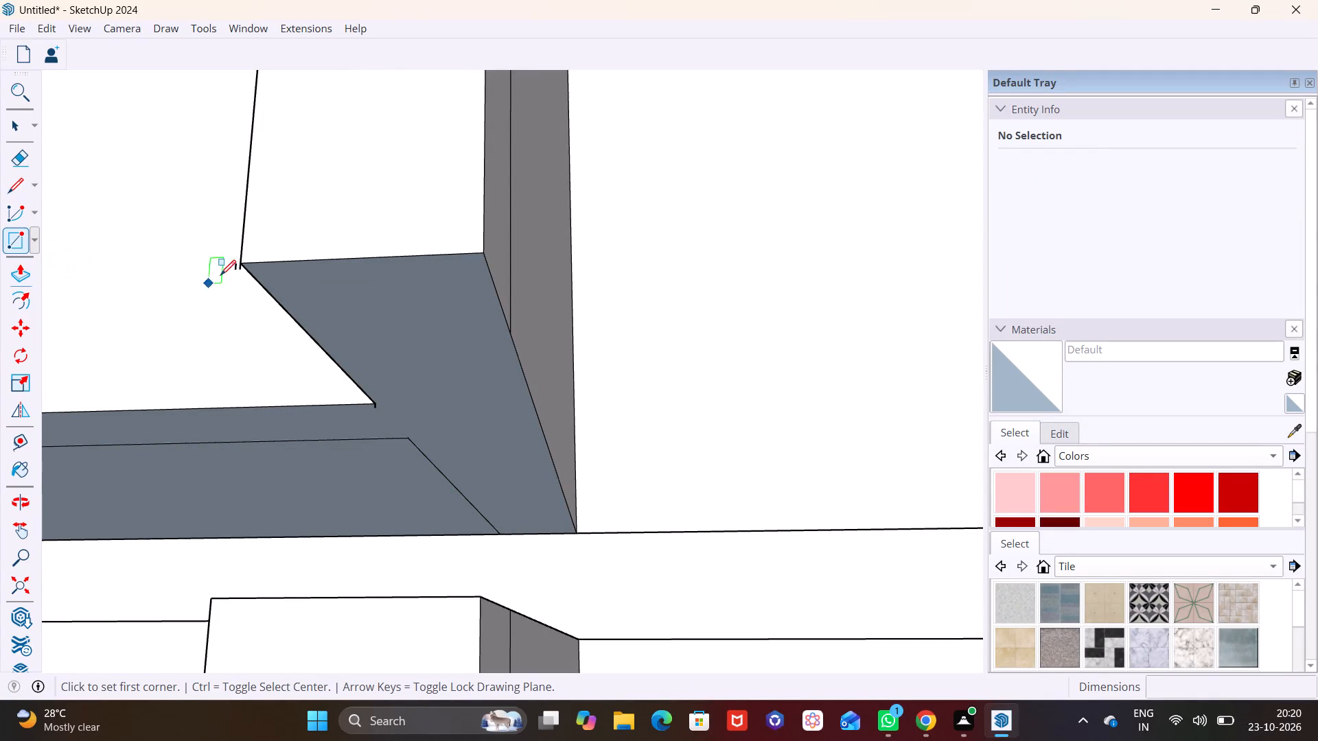
click(250, 266)
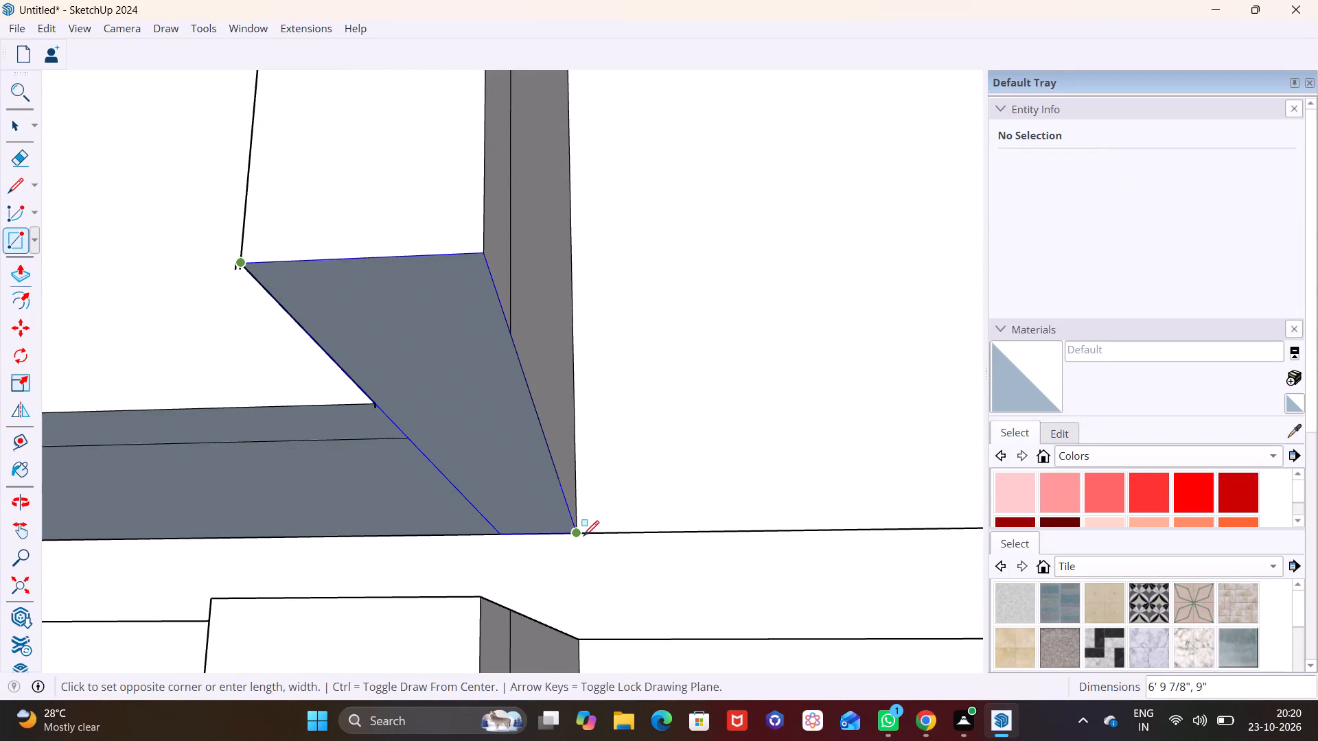
click(581, 536)
Push/pull the new rectangle down 1' to meet the top corner of the wall below.
key(space)
click(502, 460)
click(23, 274)
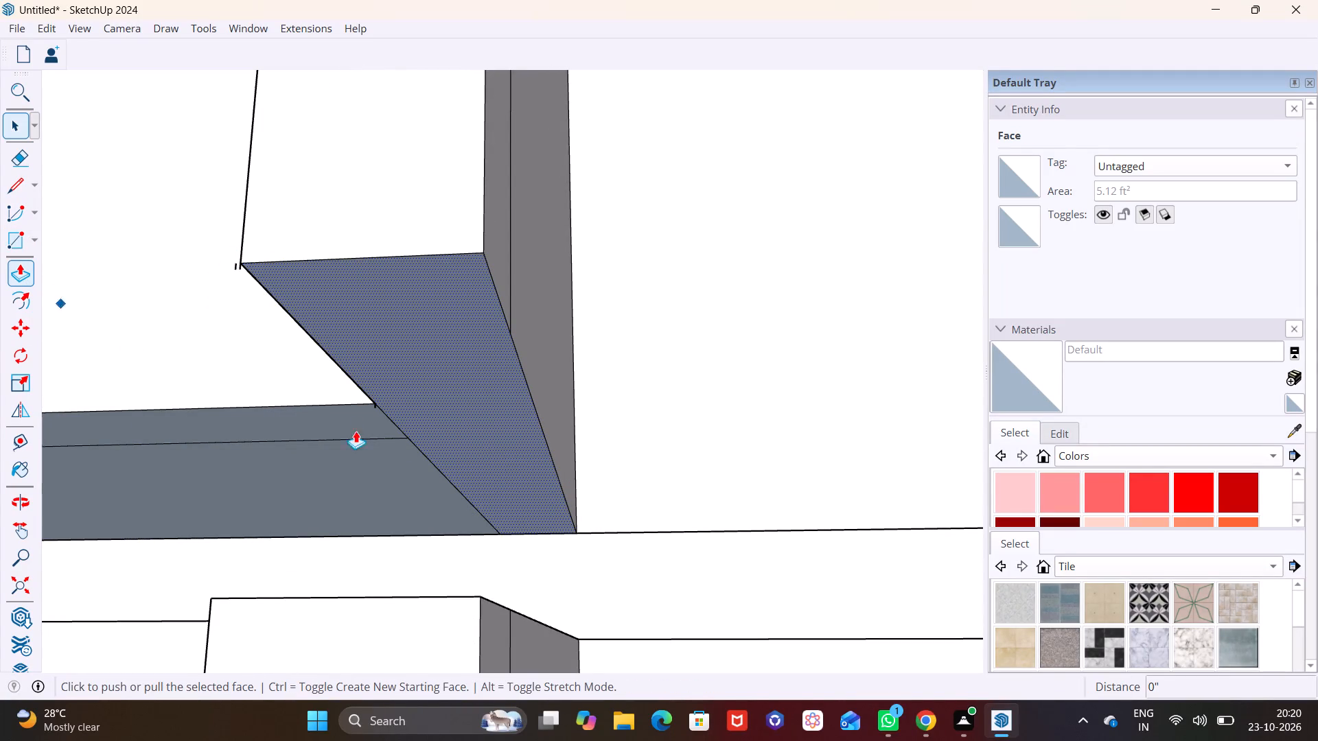
click(461, 401)
click(481, 601)
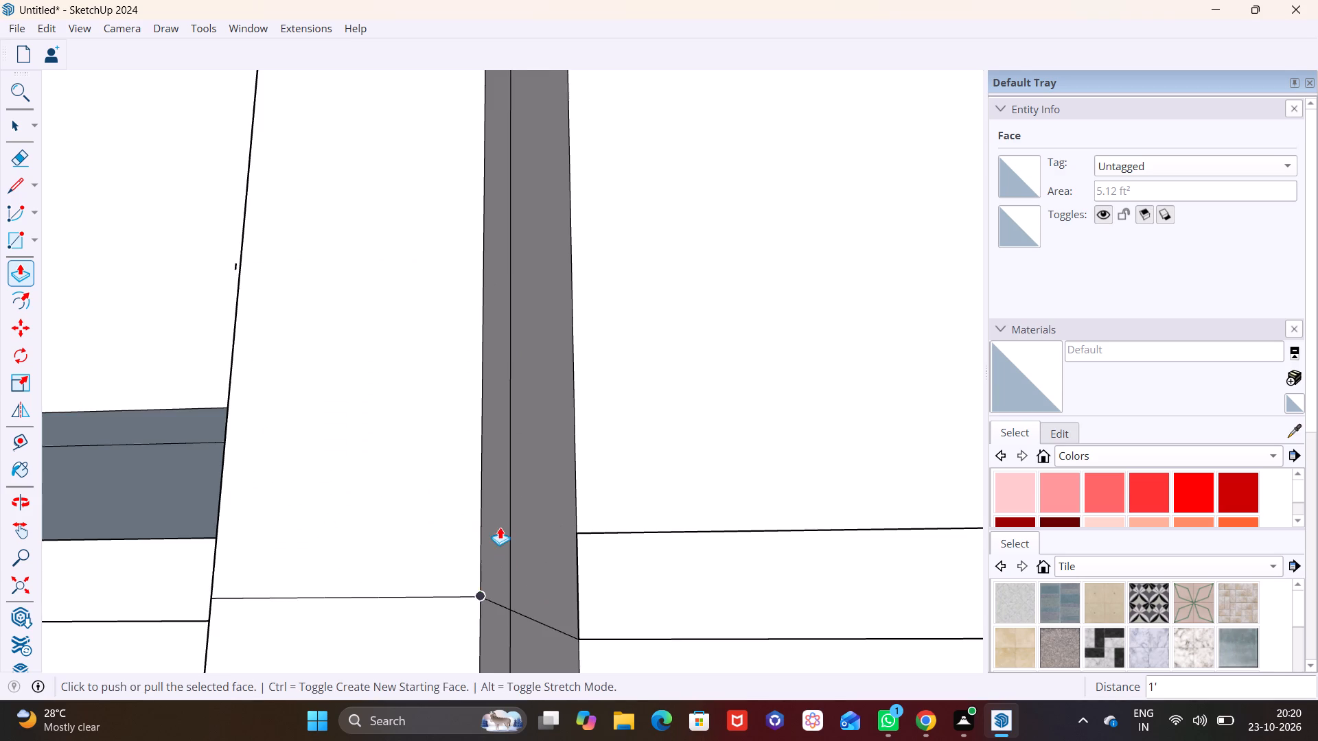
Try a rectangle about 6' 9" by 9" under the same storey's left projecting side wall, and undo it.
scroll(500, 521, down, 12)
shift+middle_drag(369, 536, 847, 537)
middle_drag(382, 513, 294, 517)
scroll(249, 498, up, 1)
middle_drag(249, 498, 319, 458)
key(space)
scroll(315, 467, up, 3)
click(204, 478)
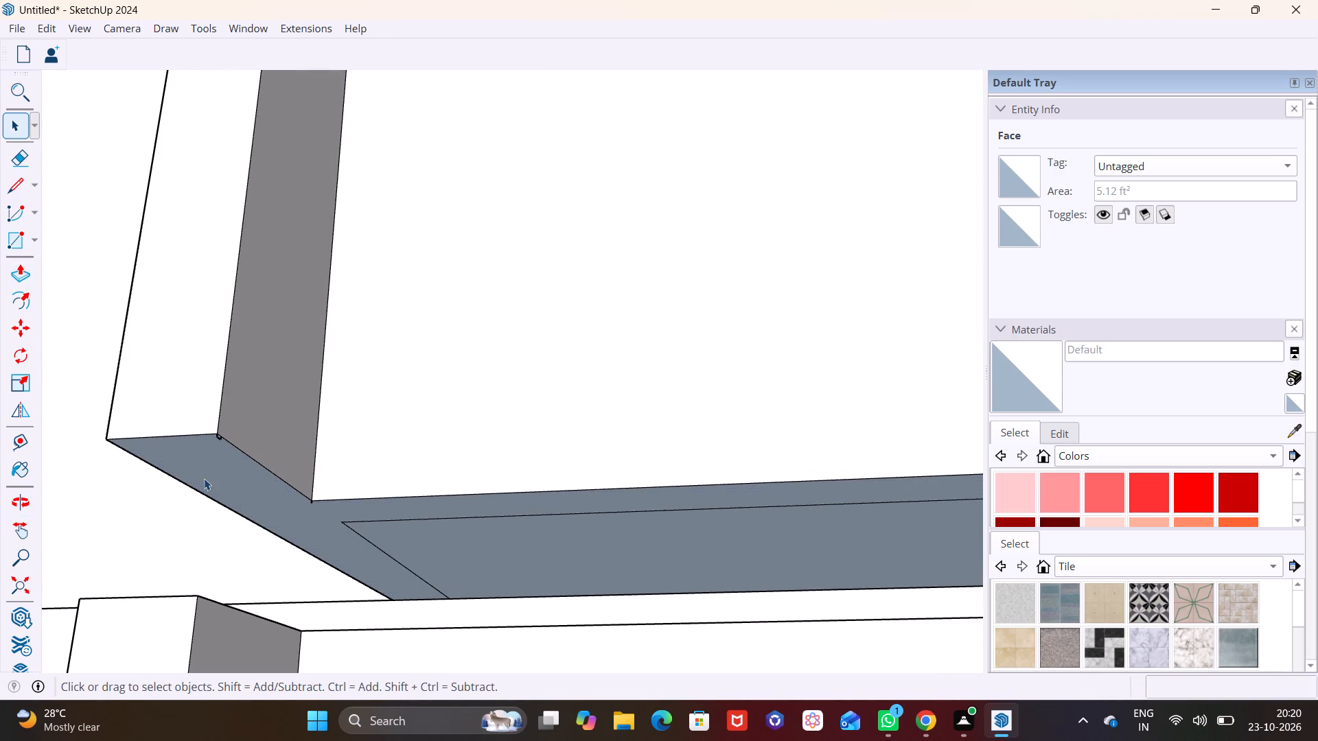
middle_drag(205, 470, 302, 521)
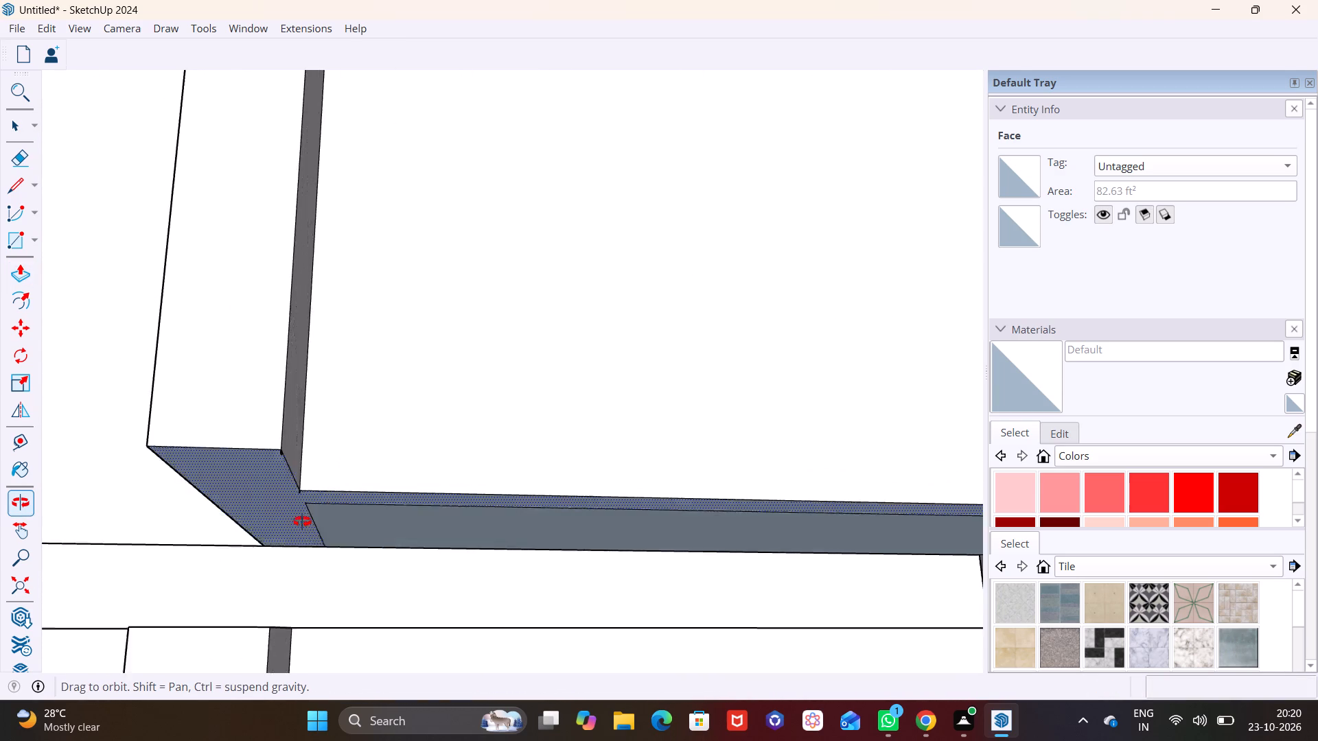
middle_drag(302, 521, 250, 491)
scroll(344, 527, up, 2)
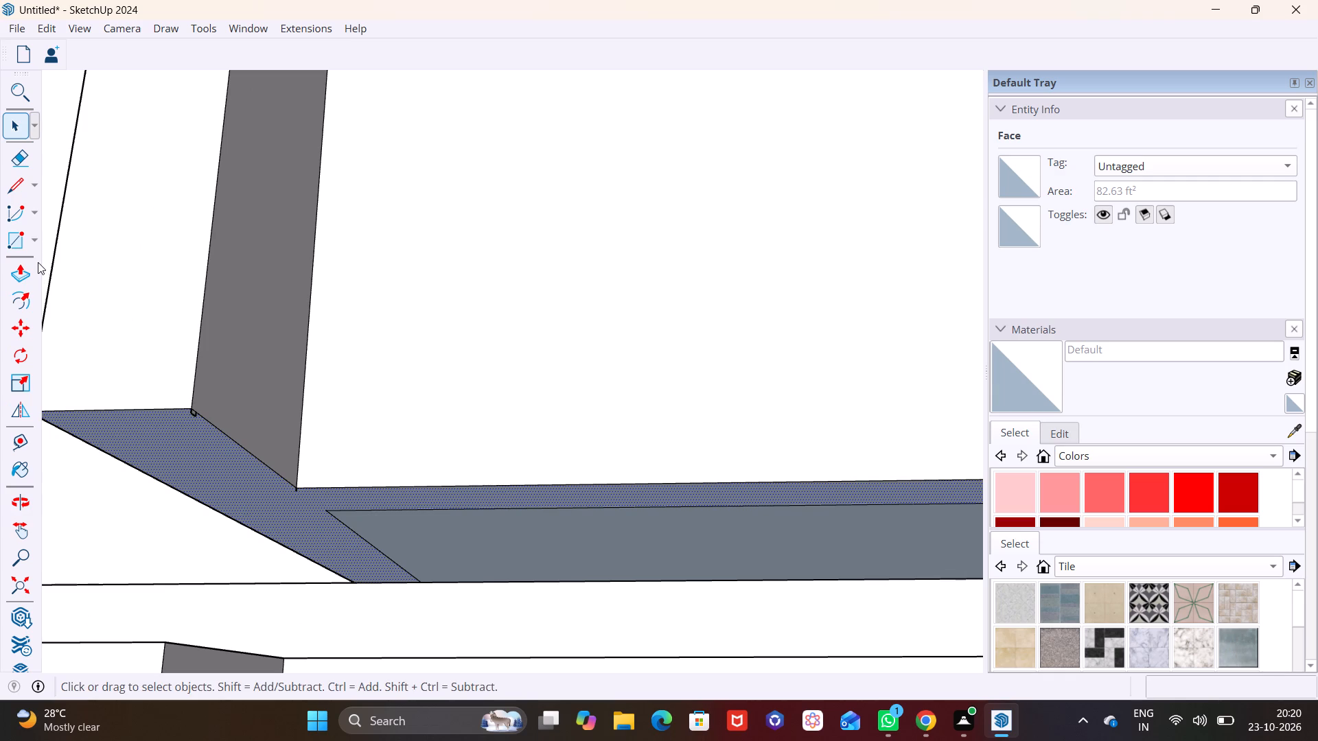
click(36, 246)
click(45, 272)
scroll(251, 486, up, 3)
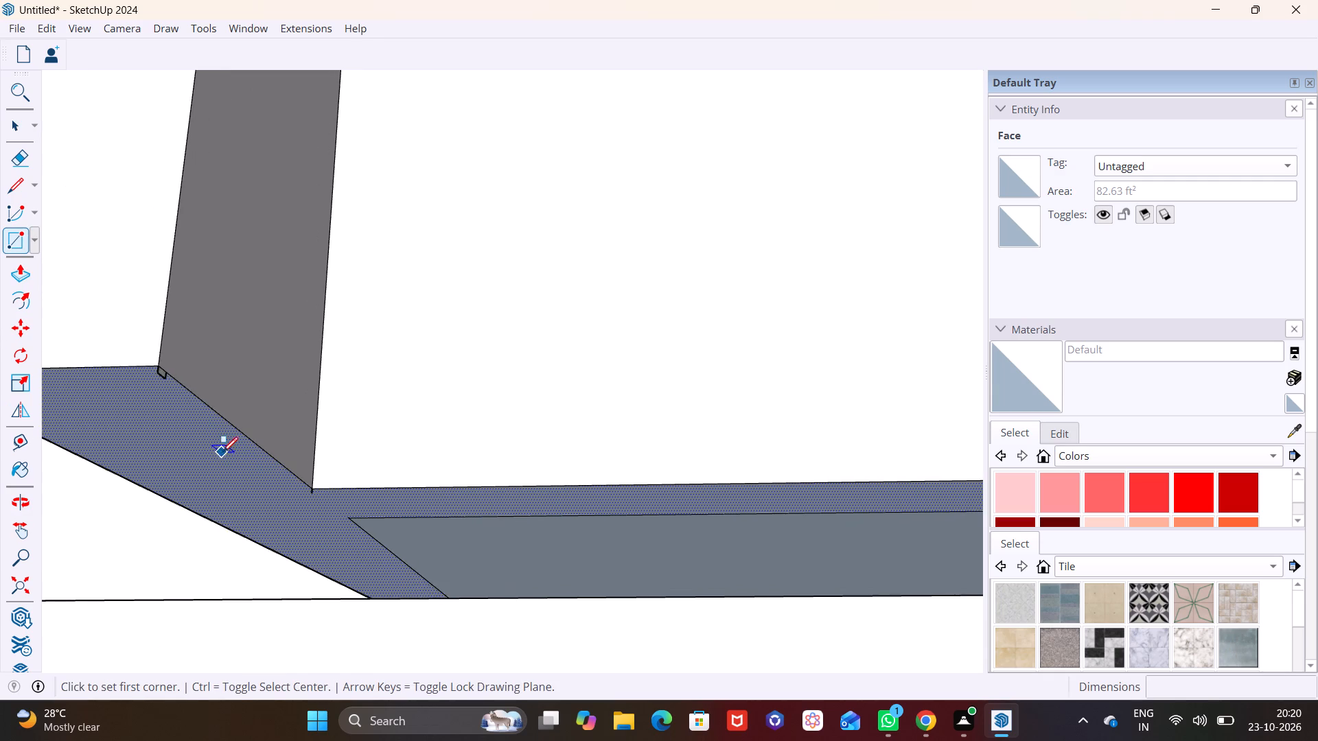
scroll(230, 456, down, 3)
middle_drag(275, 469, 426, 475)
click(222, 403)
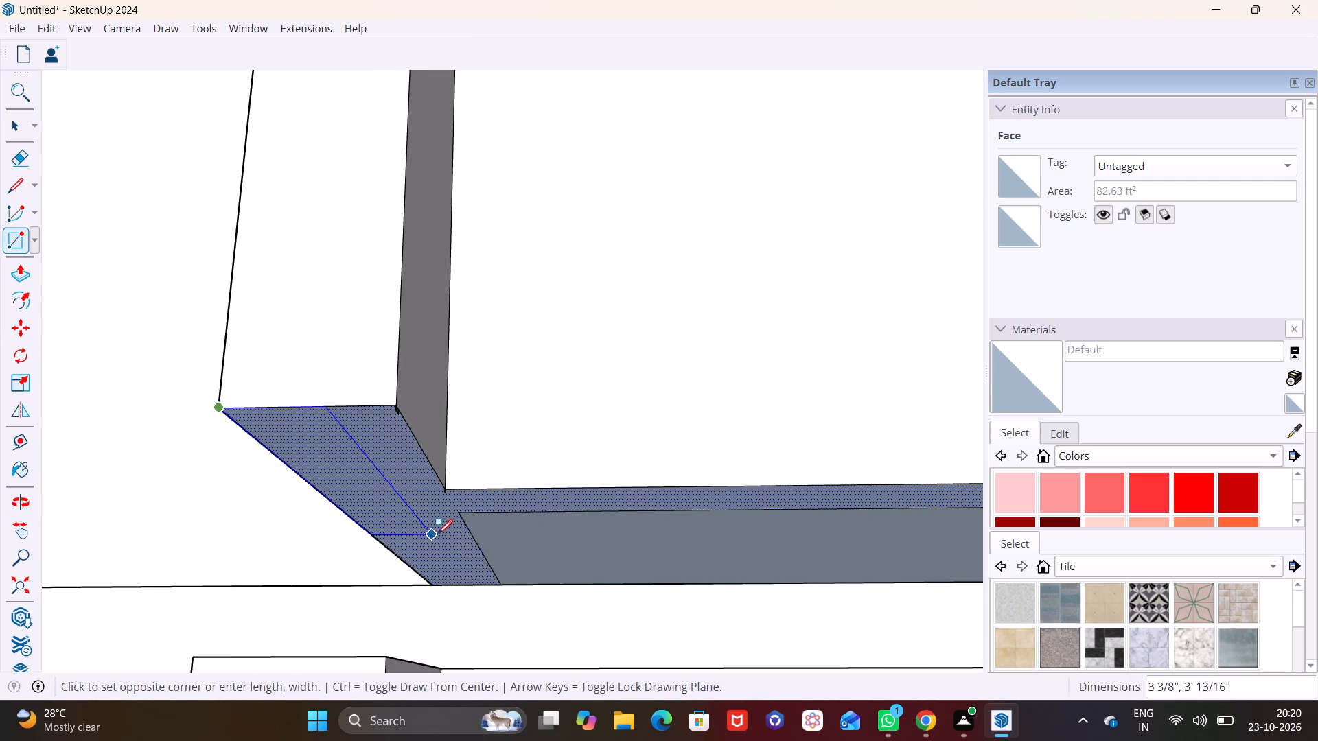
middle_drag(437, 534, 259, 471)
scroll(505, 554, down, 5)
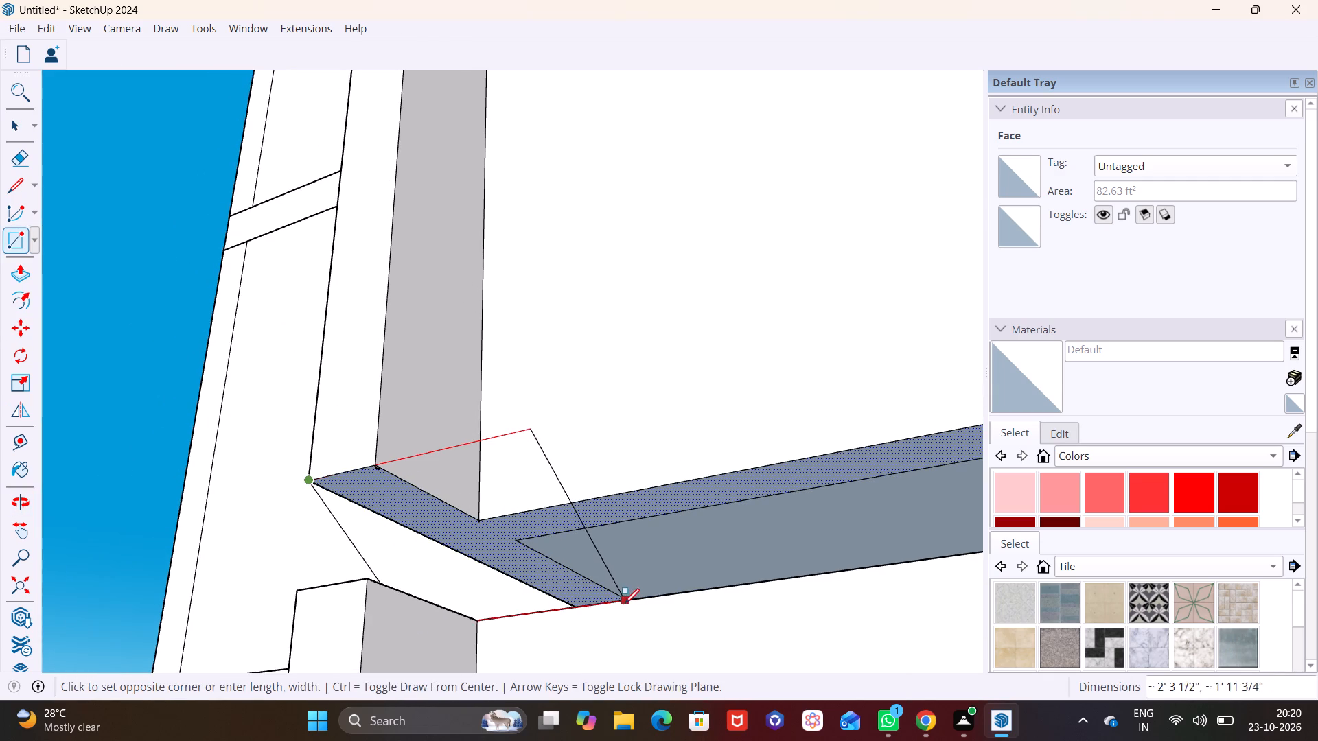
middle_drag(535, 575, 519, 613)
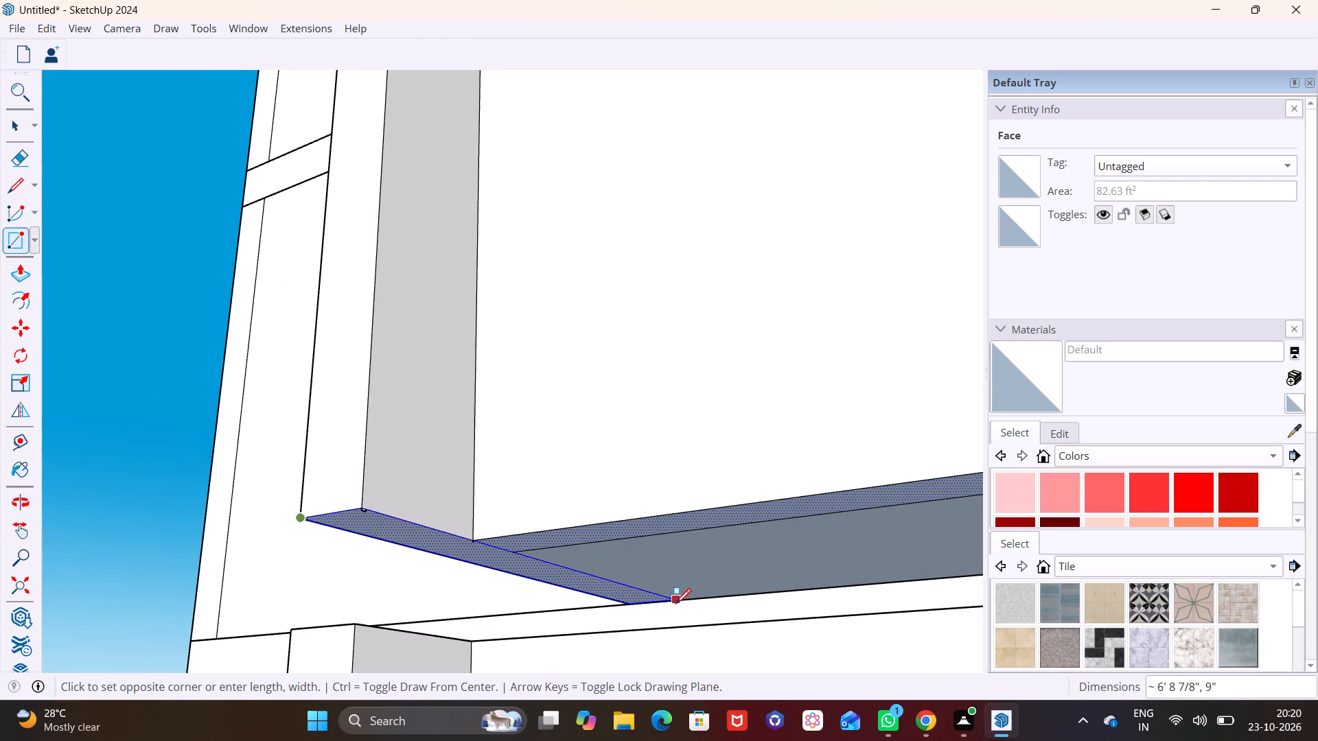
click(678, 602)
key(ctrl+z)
Draw a 9"-wide rectangle of about 3.76 ft² on the underside of the left projecting side wall, starting at its outer corner.
scroll(644, 584, up, 5)
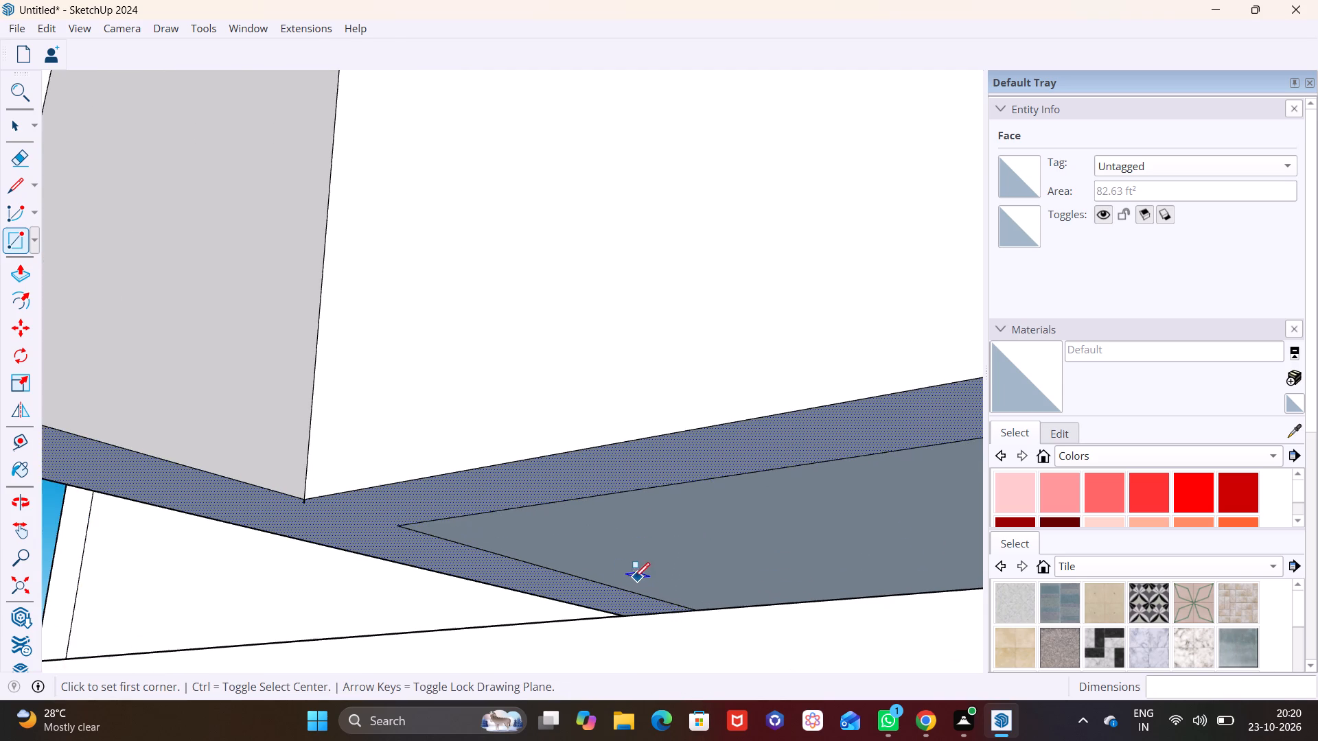
middle_drag(287, 522, 424, 508)
shift+scroll(413, 505, down, 1)
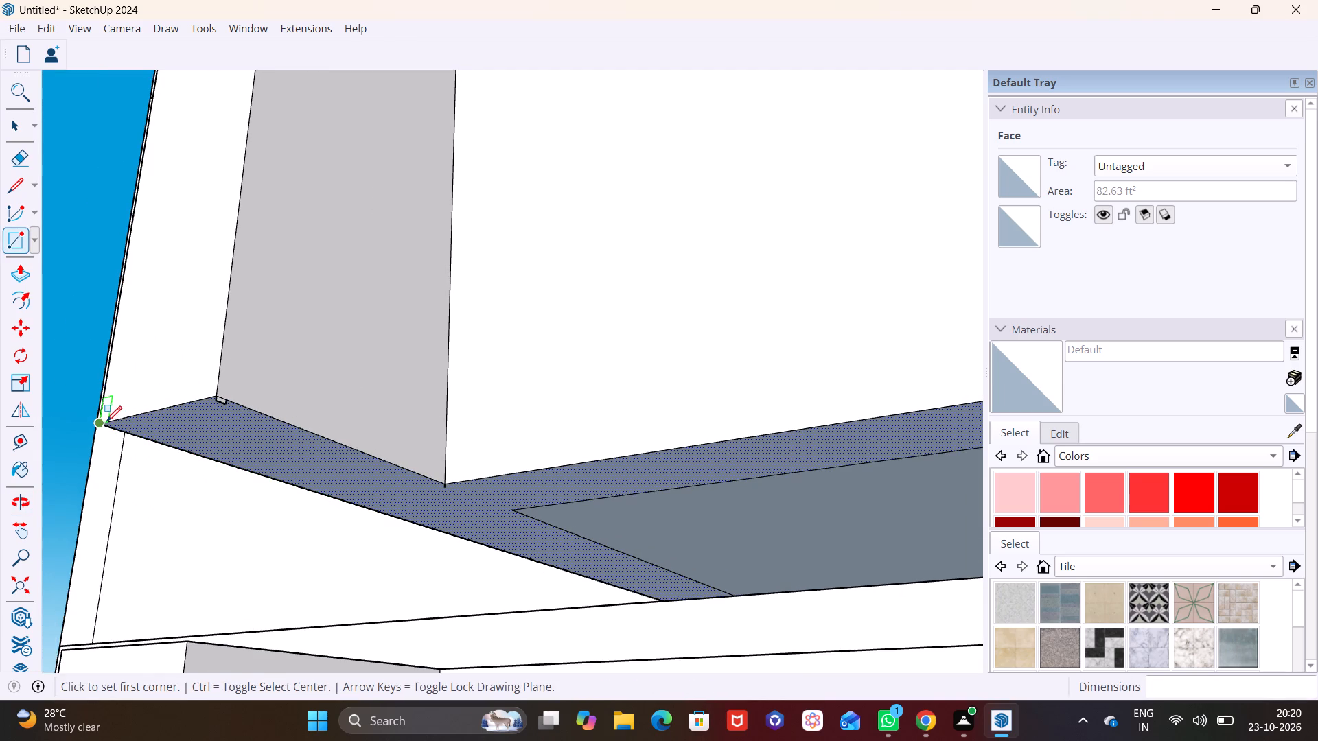
click(106, 421)
shift+middle_drag(566, 541, 461, 482)
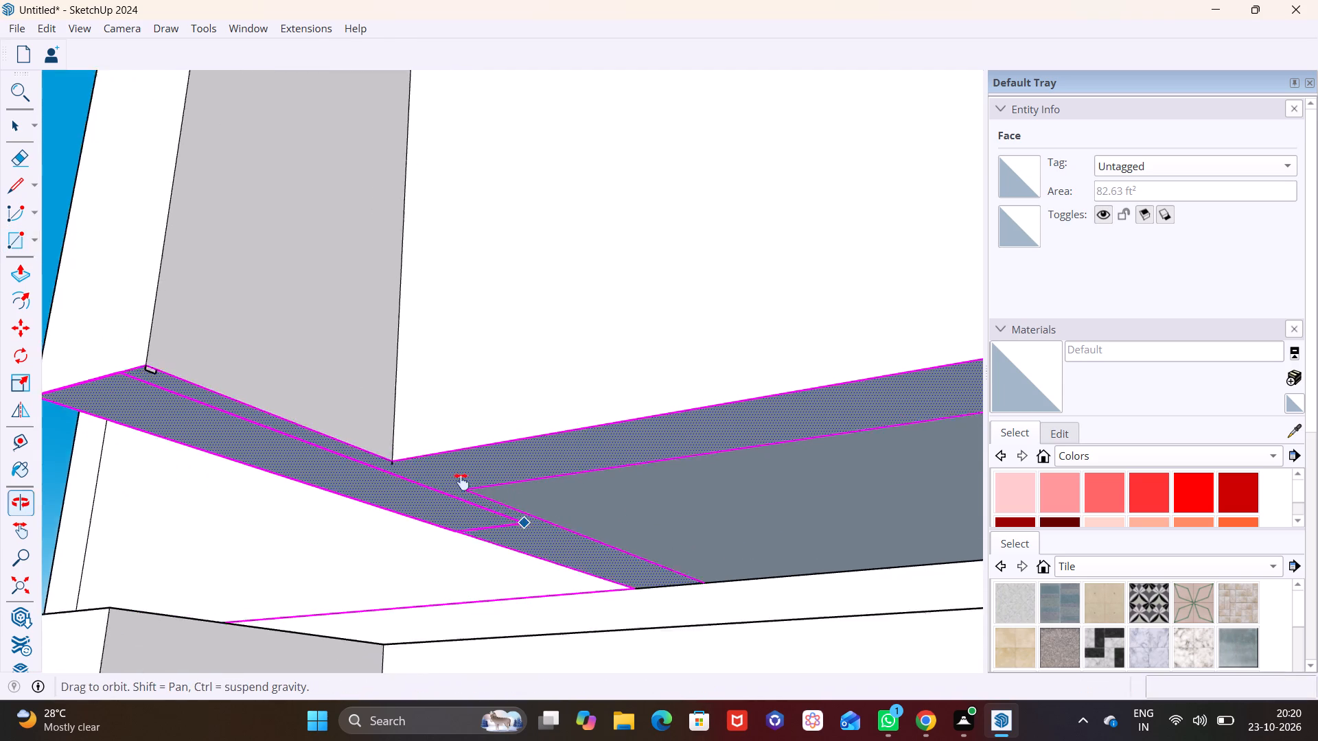
shift+middle_drag(461, 482, 382, 448)
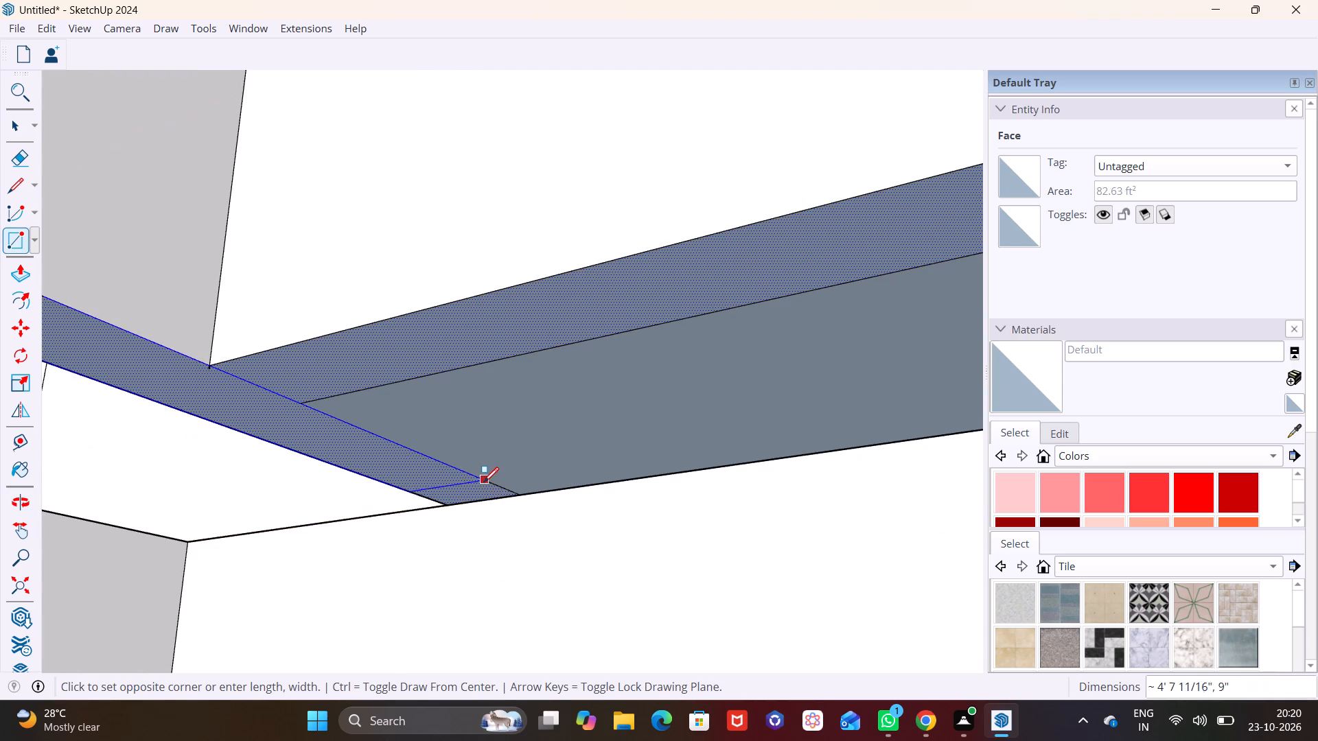
scroll(508, 493, up, 3)
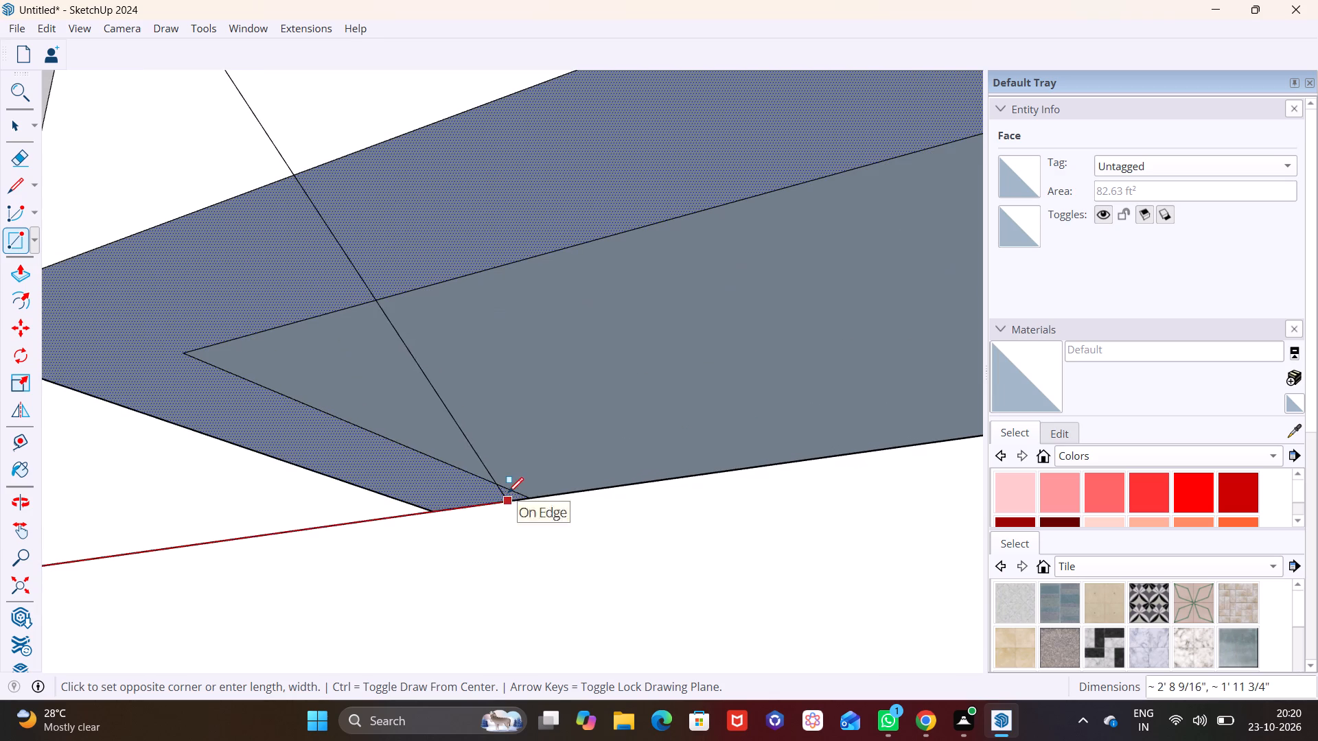
scroll(470, 486, down, 6)
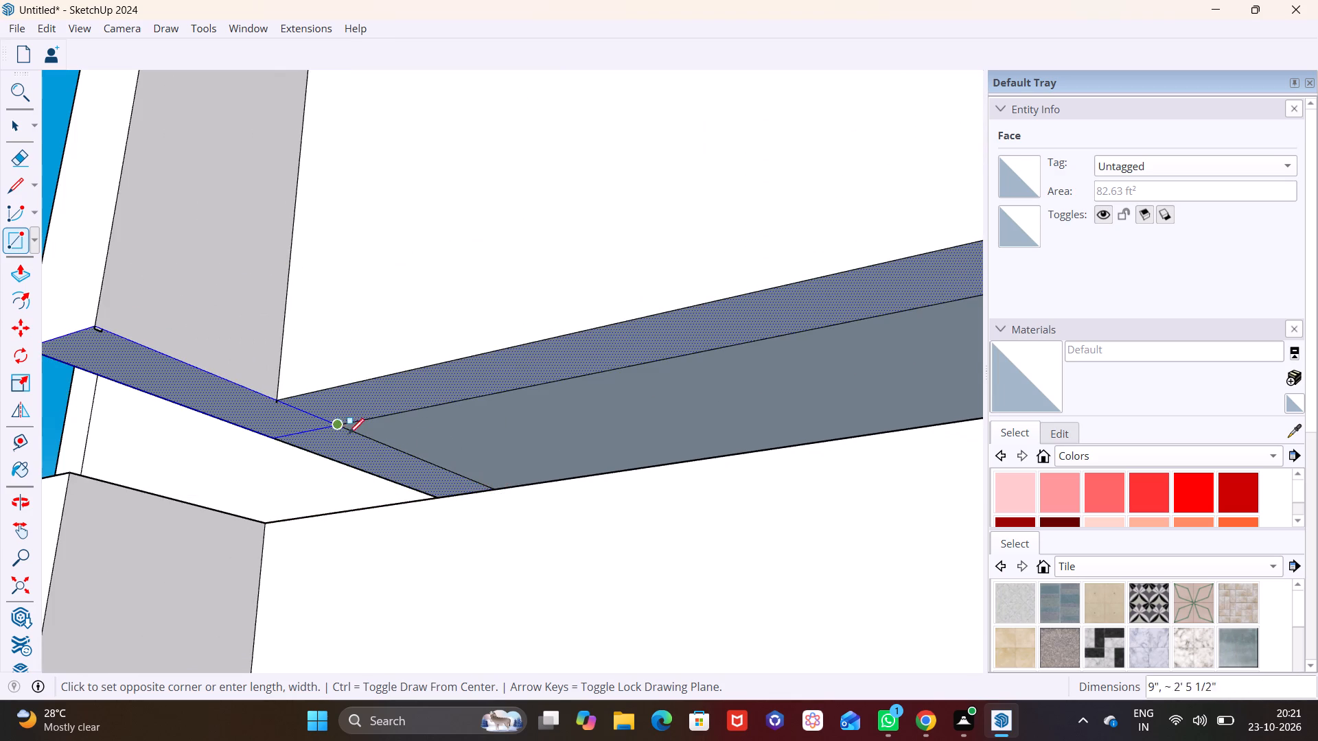
click(487, 484)
Push/pull this rectangle down 1/4" and a further 11 3/4" onto the top of the lower left wall.
key(space)
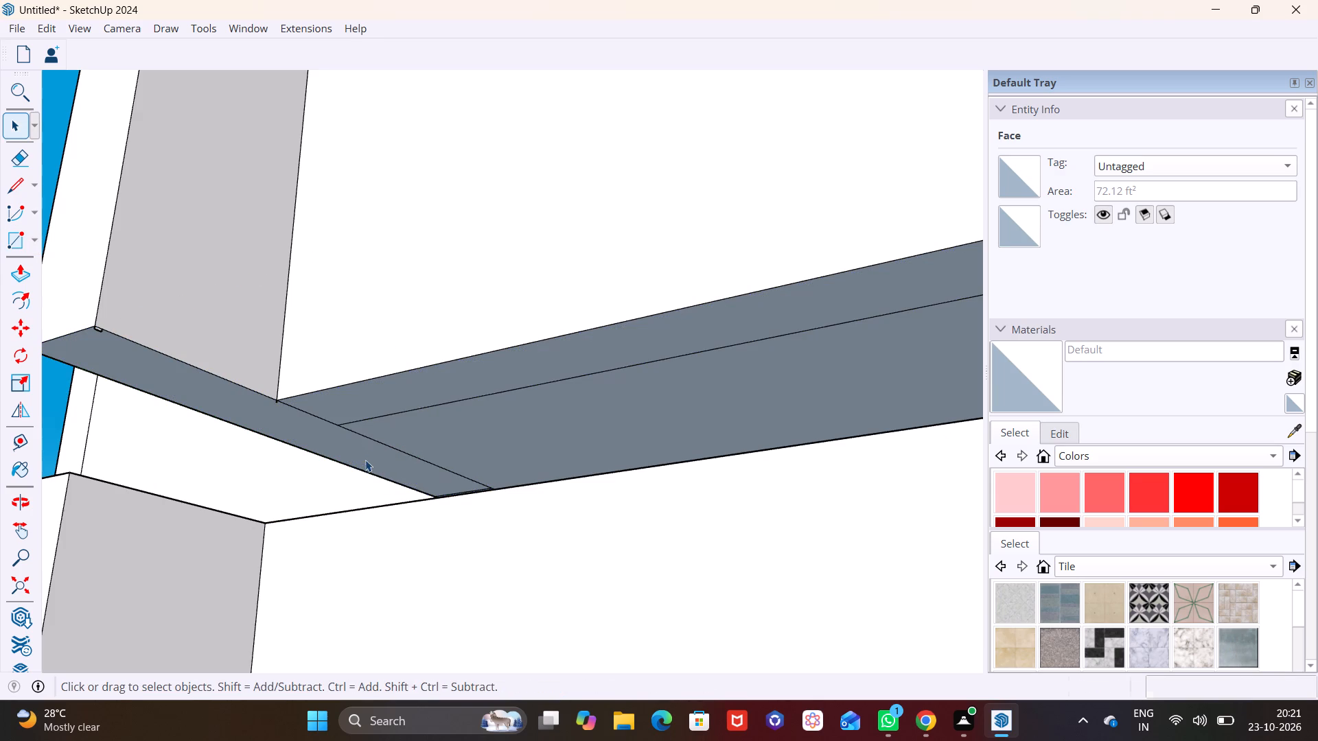
click(365, 460)
click(25, 278)
middle_drag(137, 353, 354, 375)
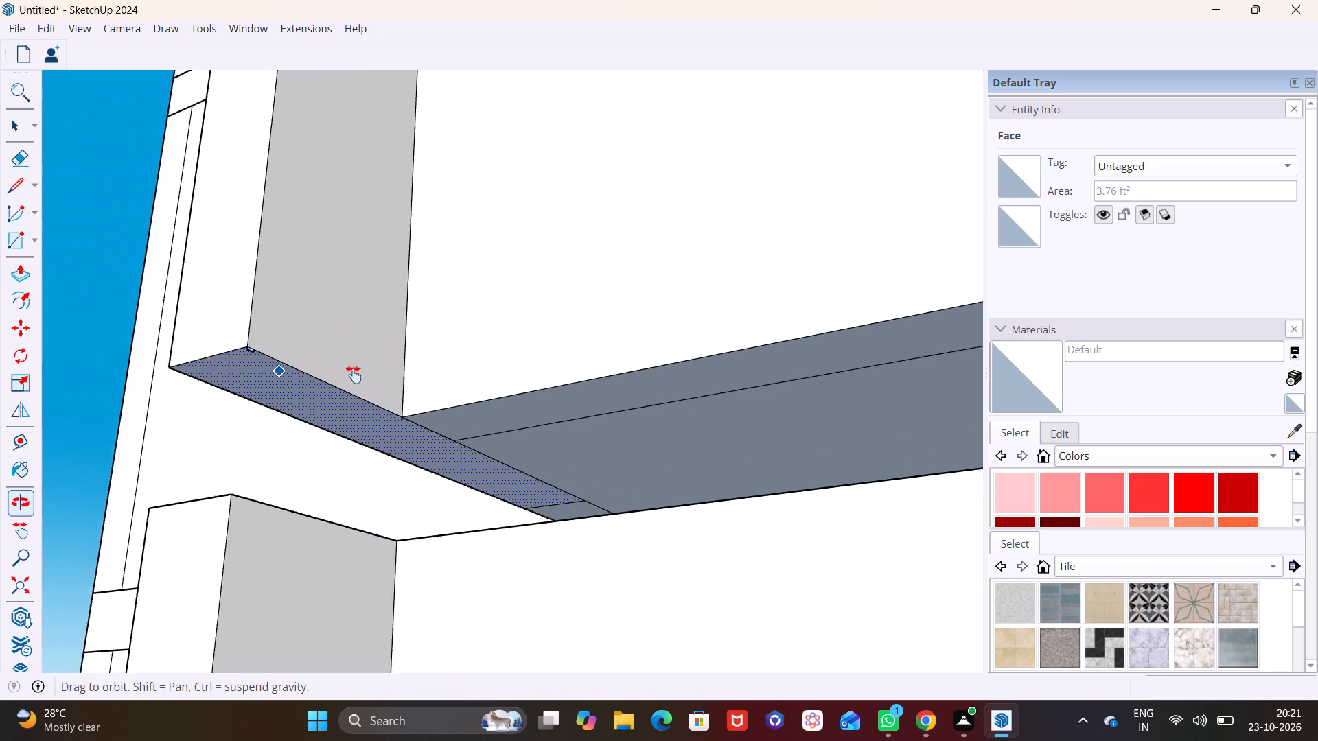
middle_drag(354, 375, 388, 380)
click(378, 388)
drag(385, 390, 372, 460)
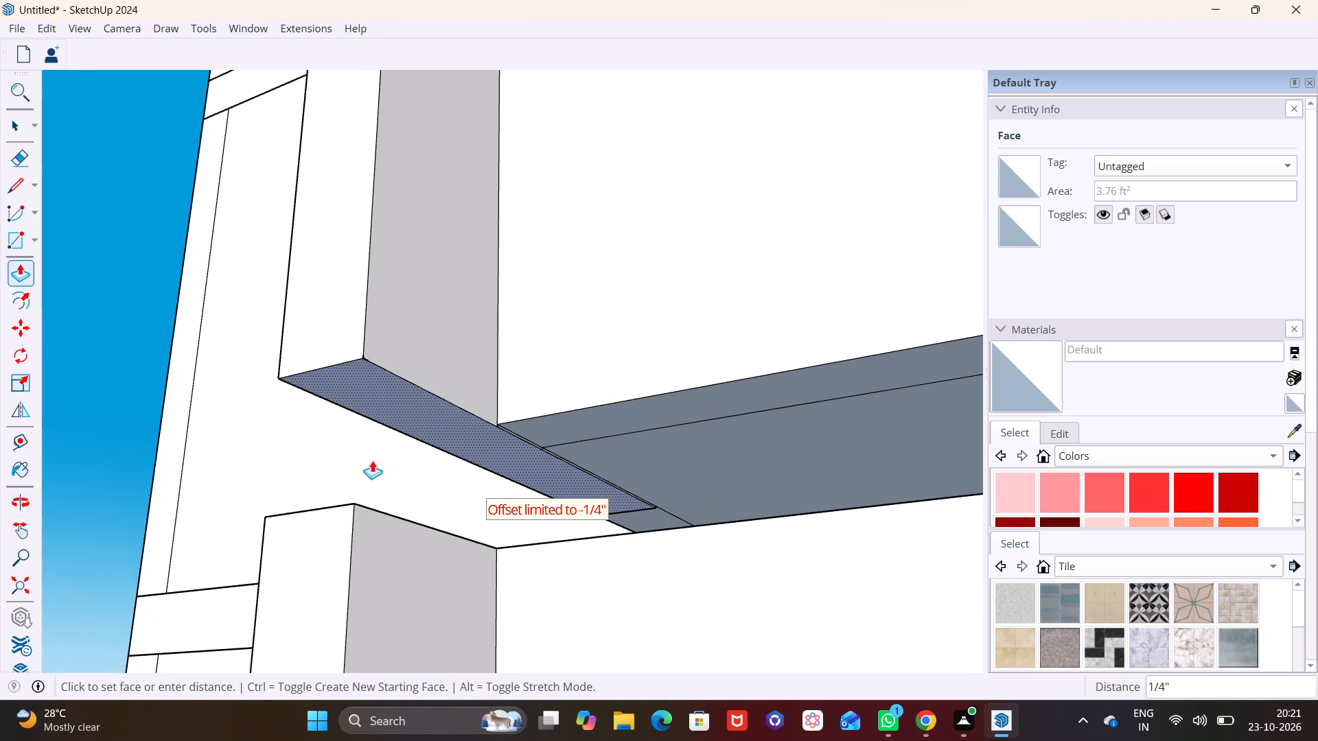
drag(372, 460, 367, 472)
drag(365, 402, 347, 507)
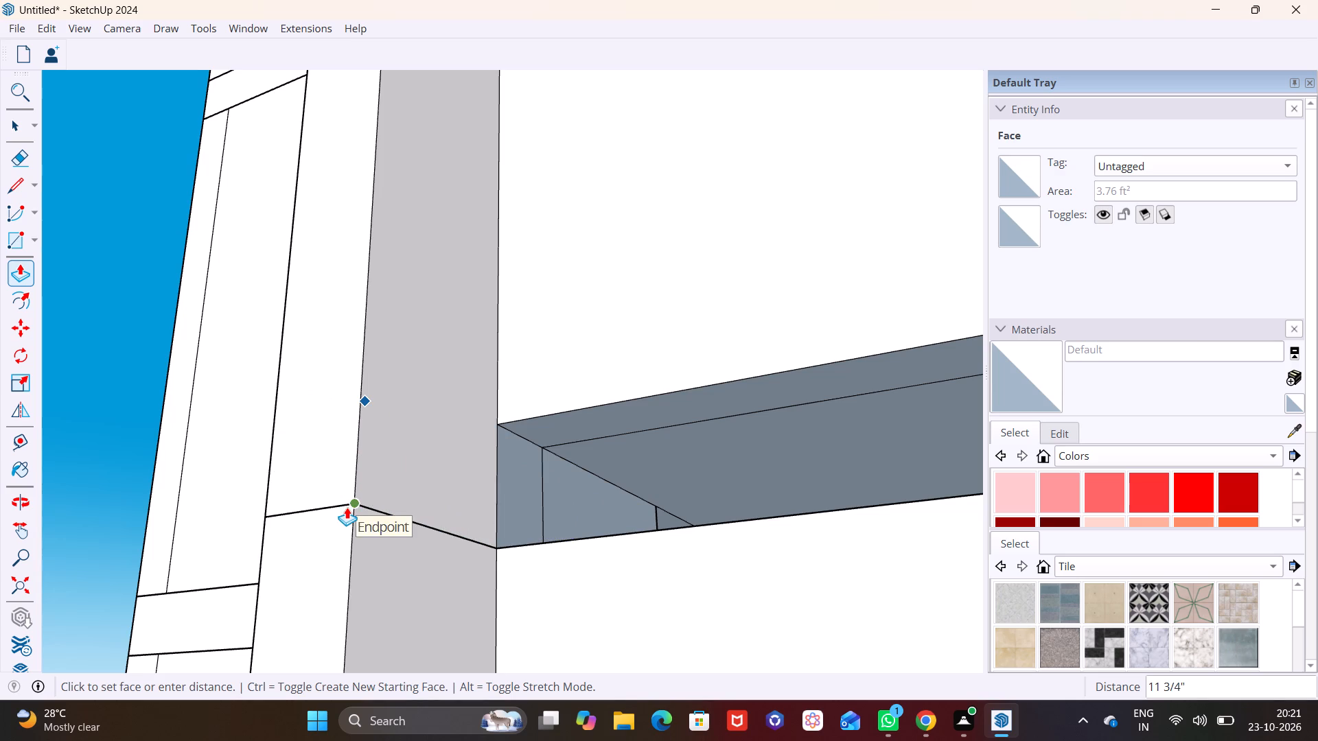
click(347, 507)
scroll(490, 430, down, 4)
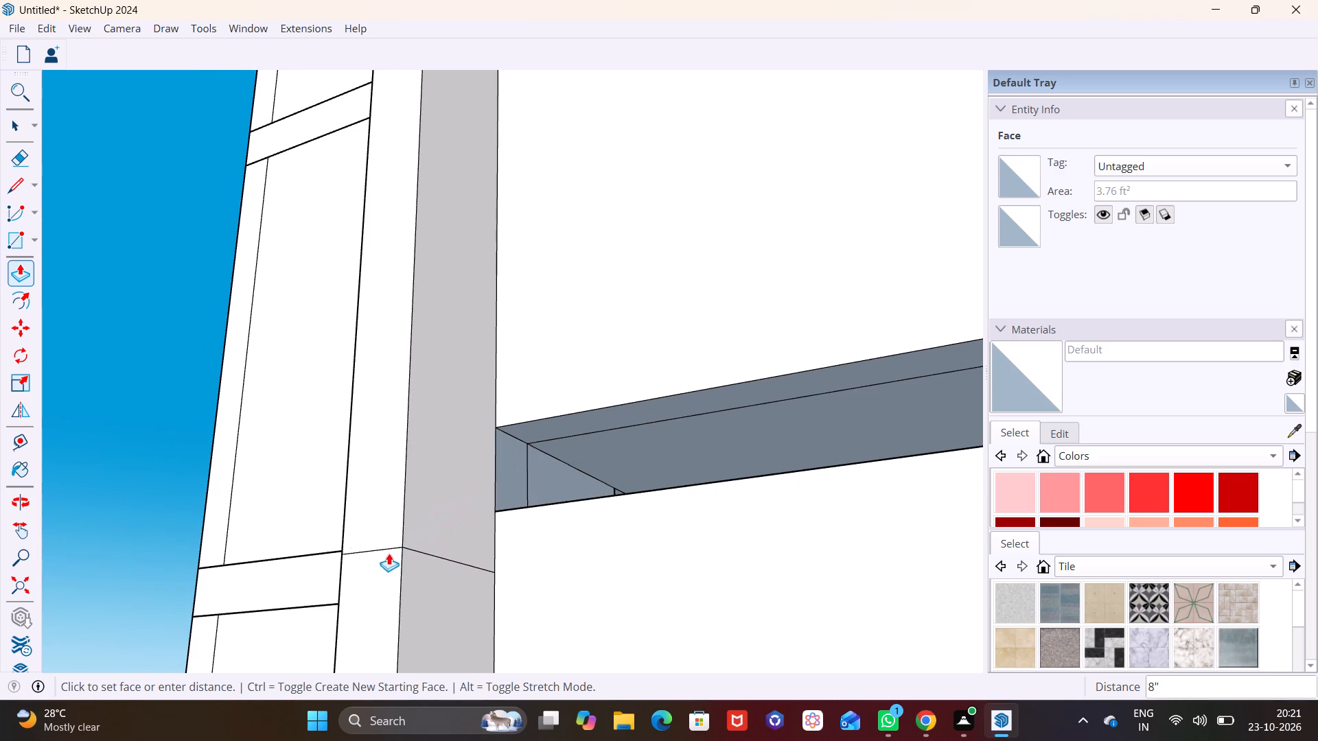
key(space)
Draw a rectangle about 6' 9" by 9" on the underside of the left projecting side wall one storey higher.
middle_drag(432, 468, 552, 611)
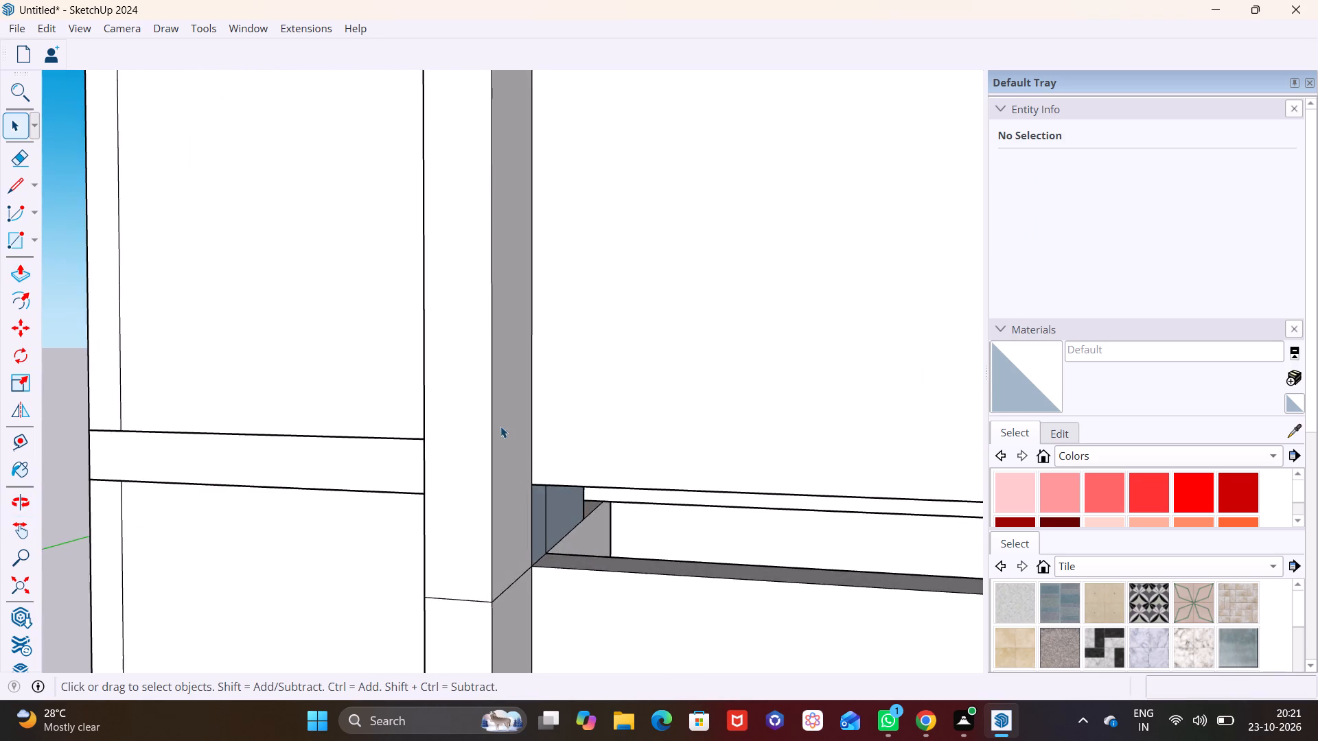
scroll(500, 426, down, 14)
middle_drag(680, 500, 526, 504)
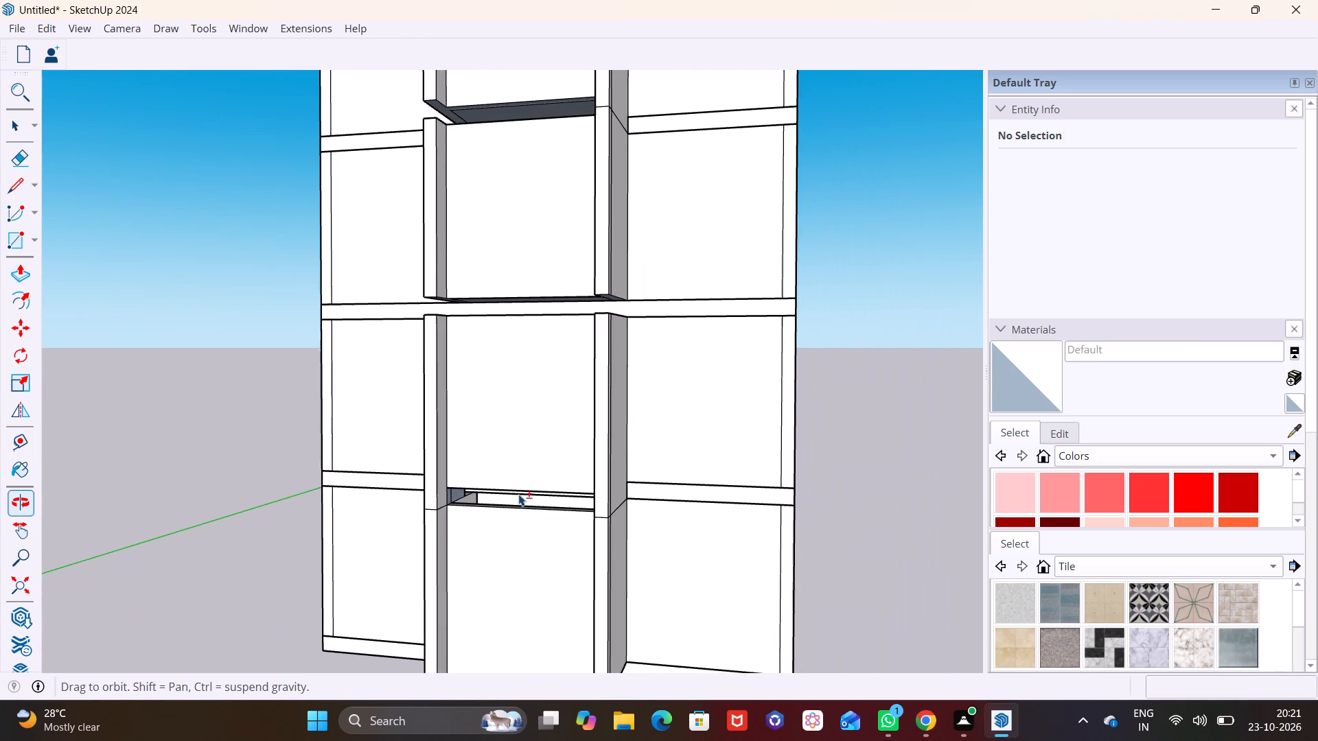
scroll(419, 333, up, 8)
shift+middle_drag(456, 250, 433, 408)
middle_drag(452, 403, 430, 368)
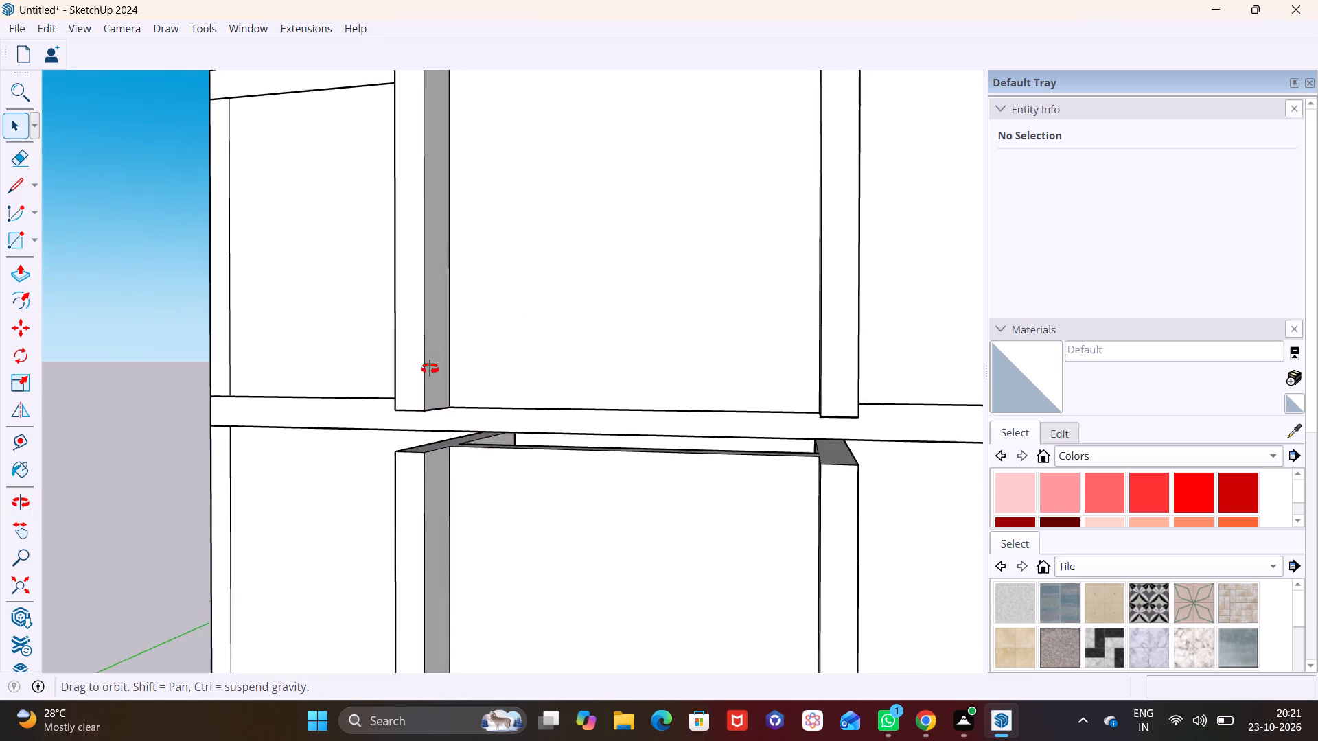
middle_drag(430, 368, 400, 245)
scroll(452, 383, up, 7)
middle_drag(467, 426, 492, 486)
scroll(504, 472, up, 7)
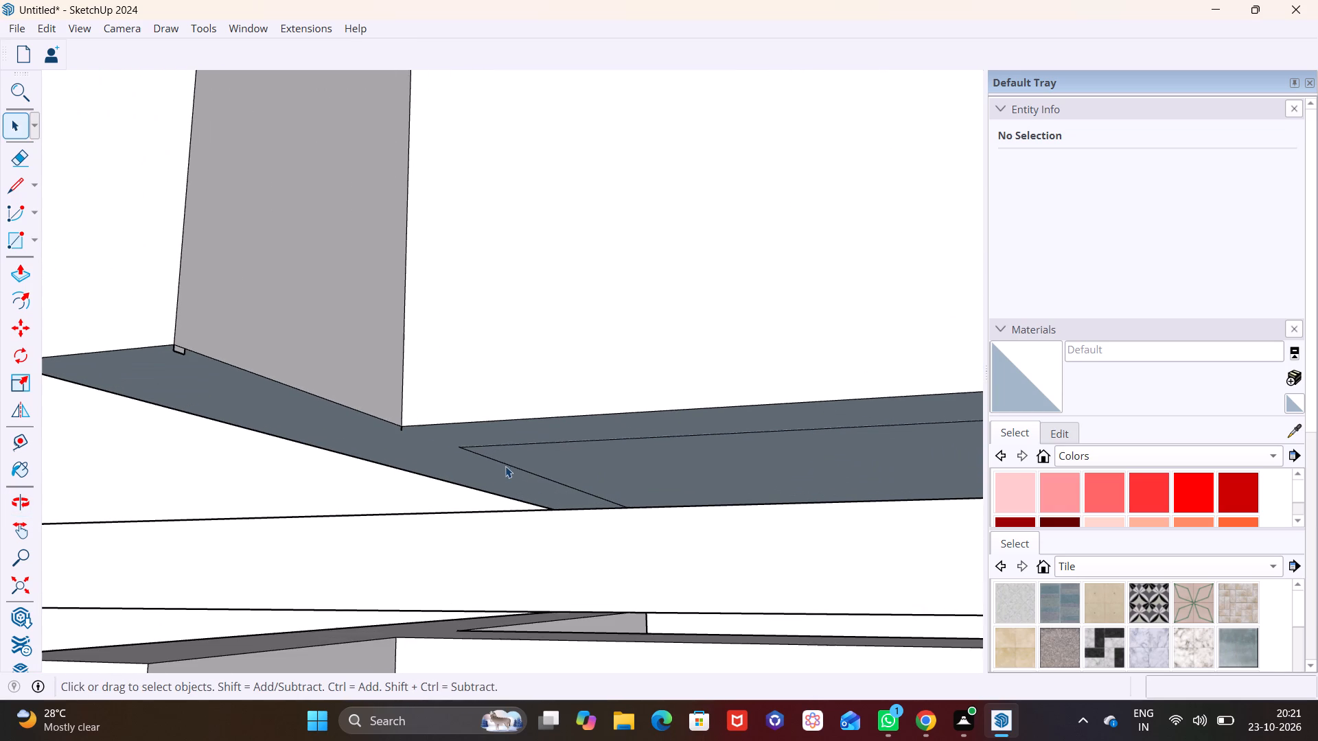
click(37, 243)
click(42, 268)
middle_drag(189, 281, 216, 288)
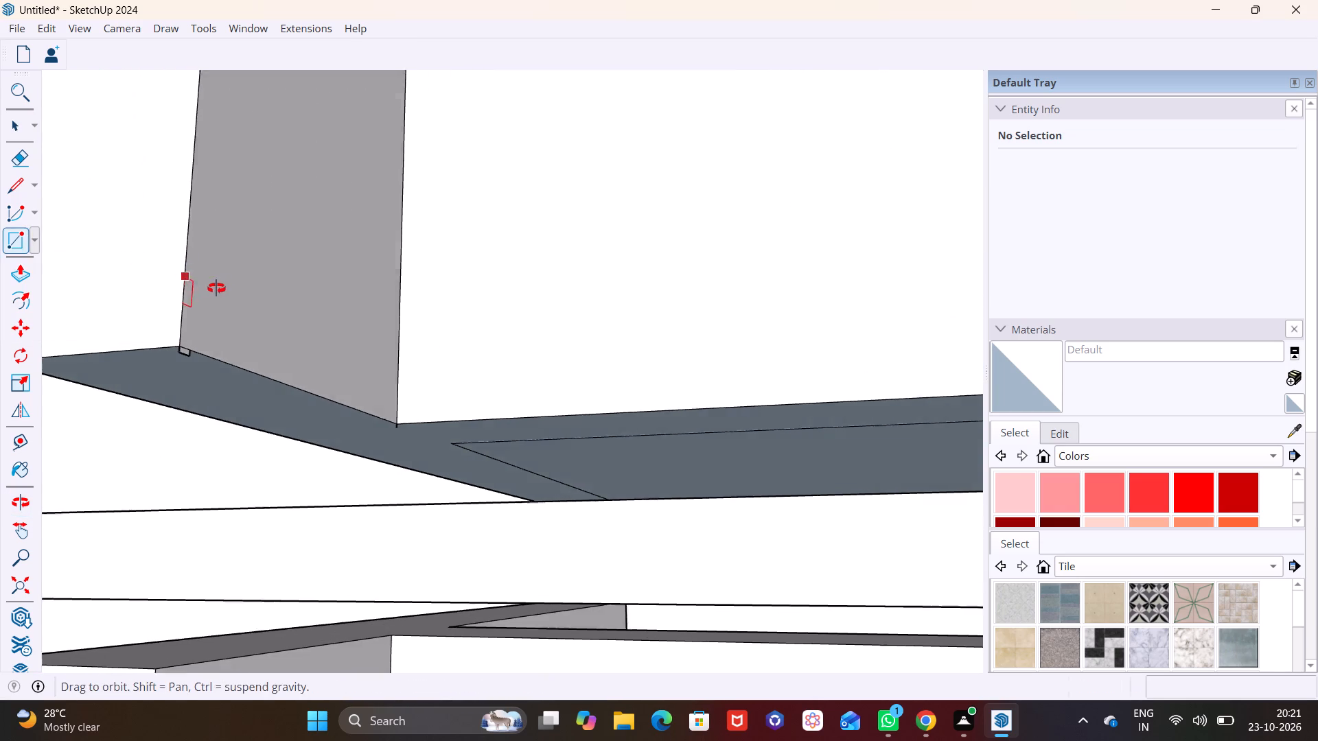
middle_drag(216, 288, 260, 288)
shift+middle_drag(272, 294, 415, 306)
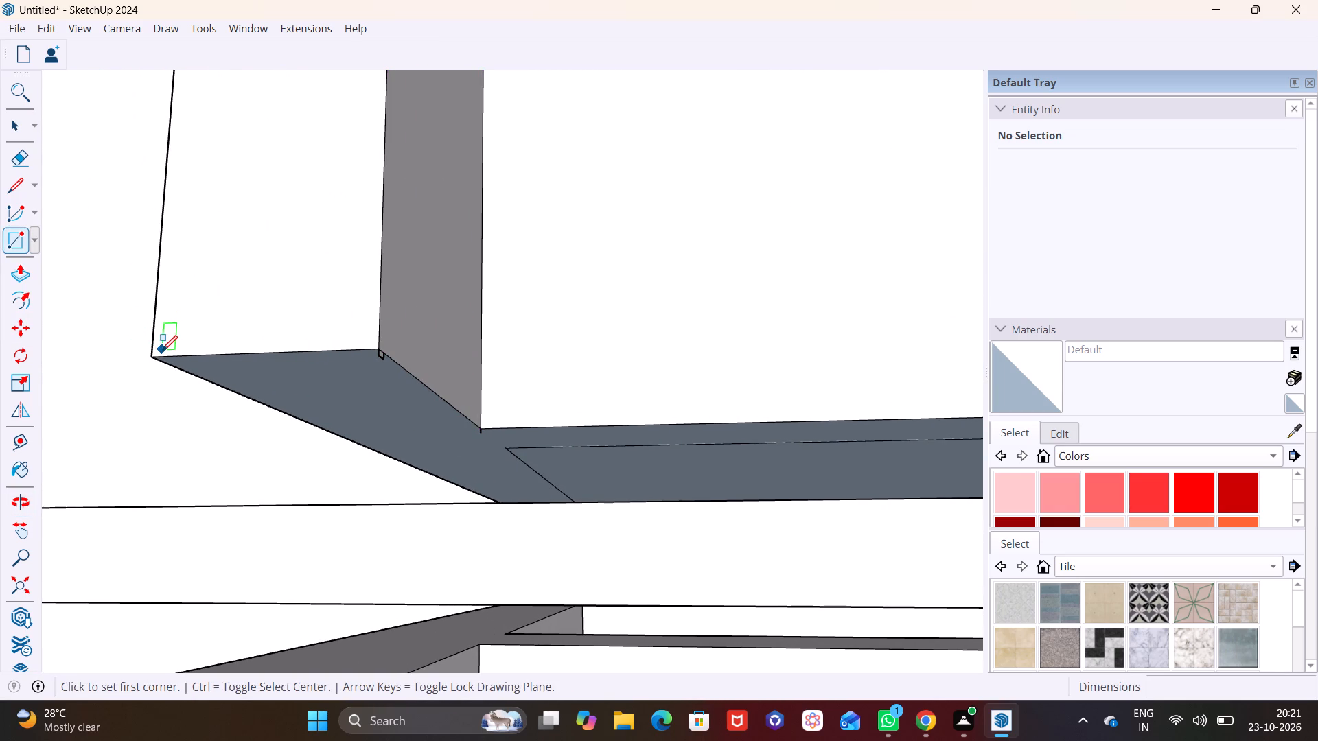
click(159, 357)
middle_drag(479, 483, 408, 446)
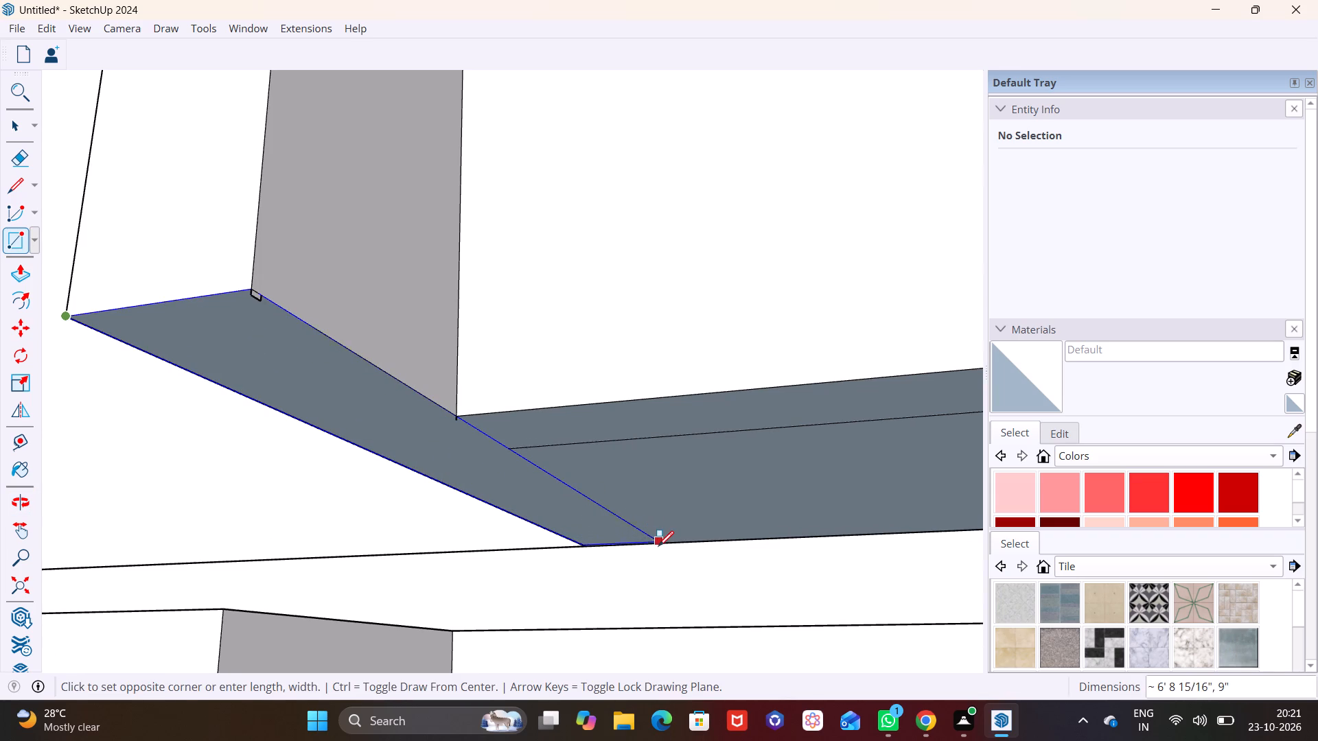
click(660, 547)
Push/pull the rectangle under the left projecting side wall down 1/4" and onward onto the top of the left wall below.
key(space)
click(464, 475)
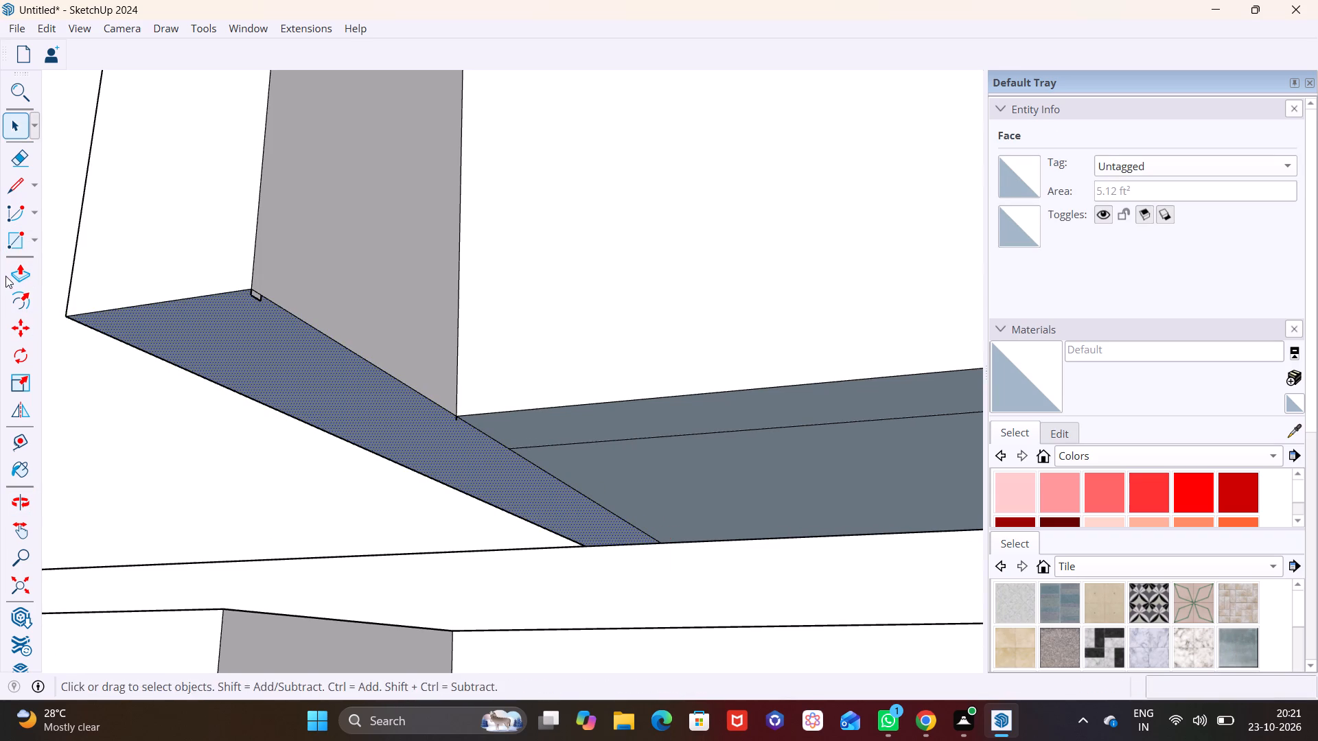
click(5, 276)
click(16, 277)
click(281, 364)
drag(265, 379, 243, 486)
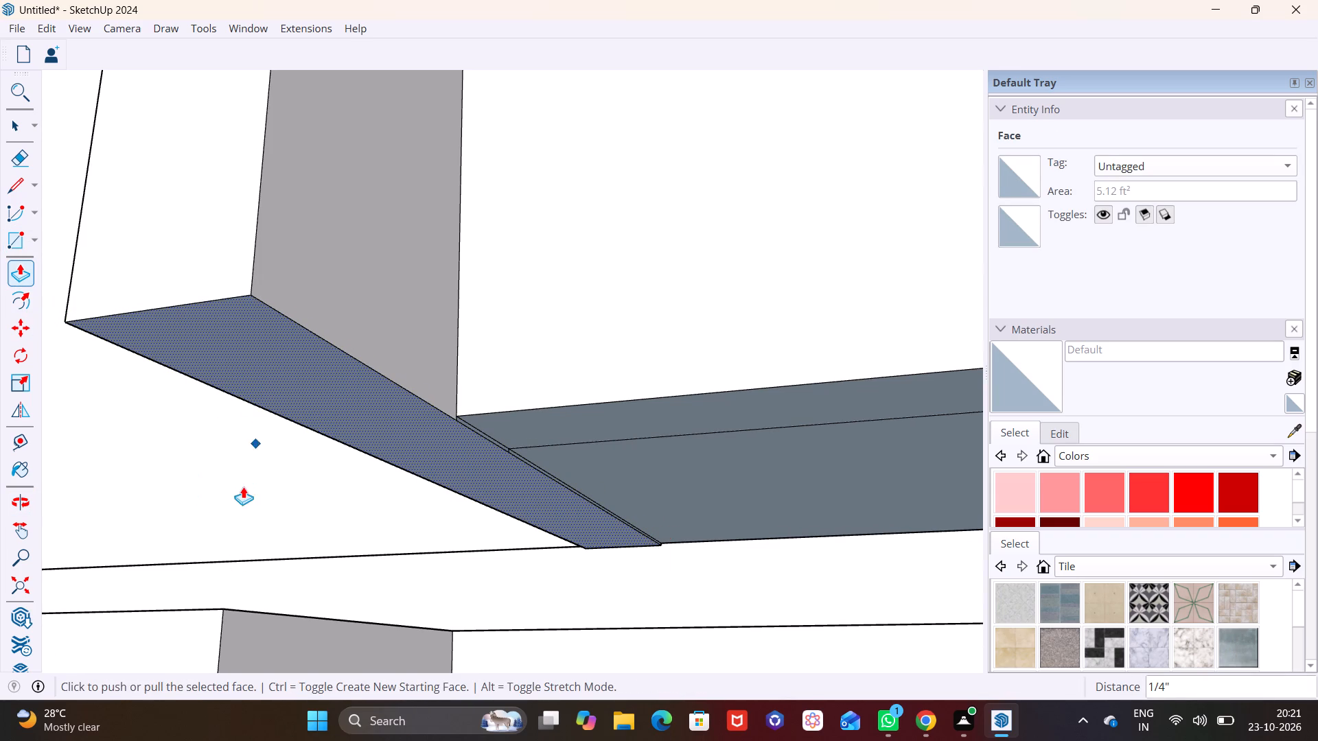
drag(243, 486, 234, 524)
drag(270, 351, 221, 613)
click(221, 613)
scroll(337, 519, down, 4)
key(space)
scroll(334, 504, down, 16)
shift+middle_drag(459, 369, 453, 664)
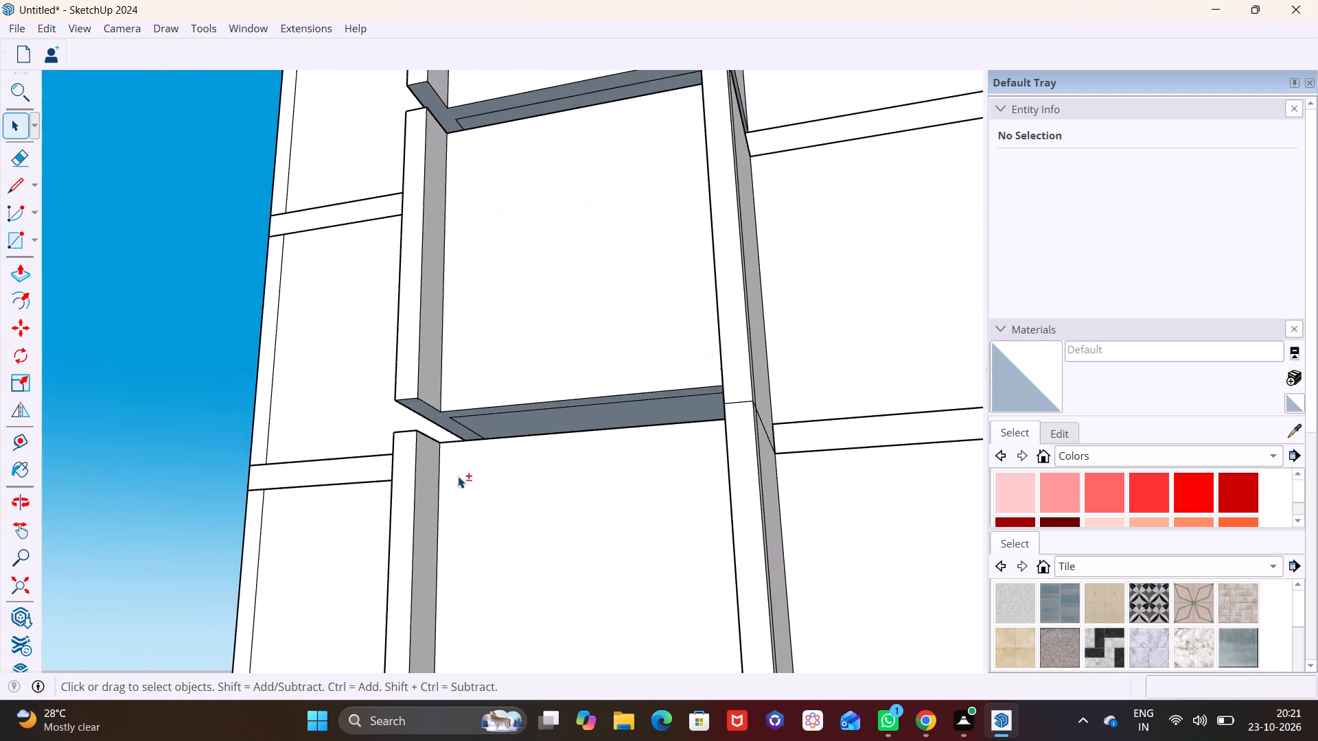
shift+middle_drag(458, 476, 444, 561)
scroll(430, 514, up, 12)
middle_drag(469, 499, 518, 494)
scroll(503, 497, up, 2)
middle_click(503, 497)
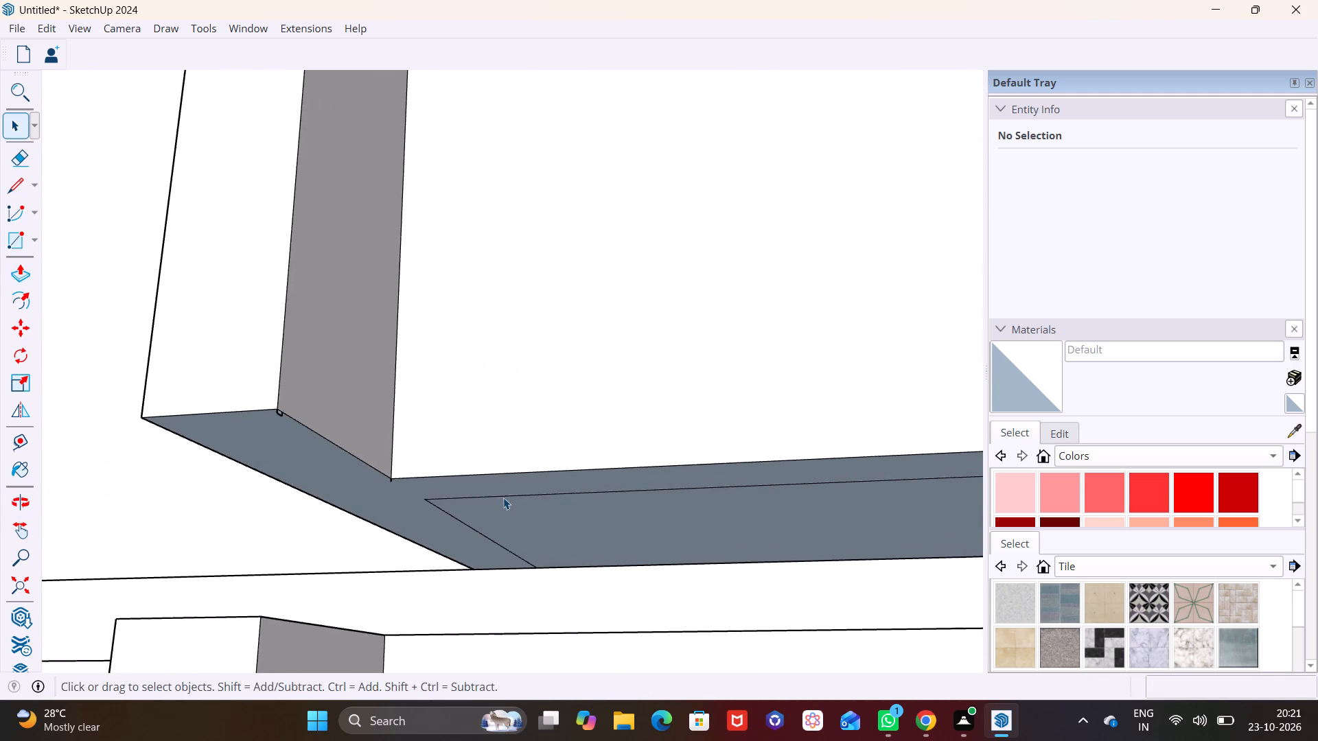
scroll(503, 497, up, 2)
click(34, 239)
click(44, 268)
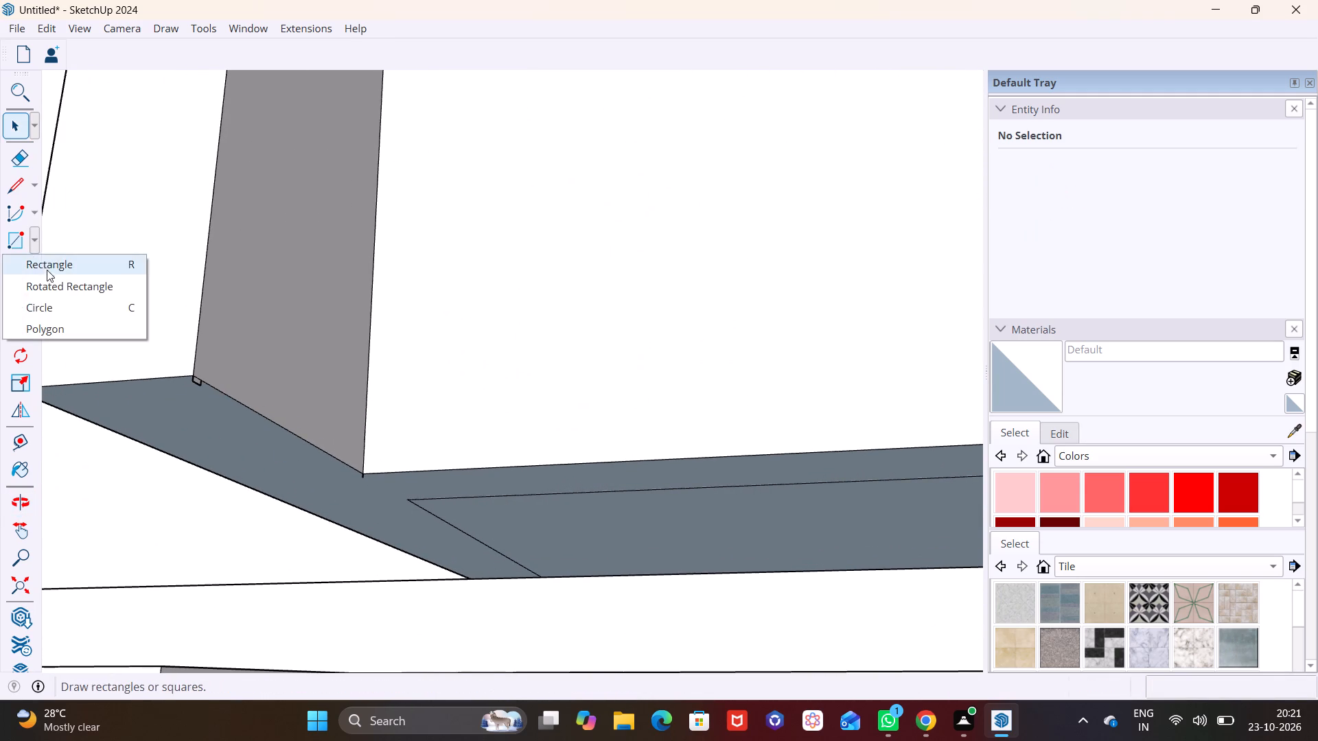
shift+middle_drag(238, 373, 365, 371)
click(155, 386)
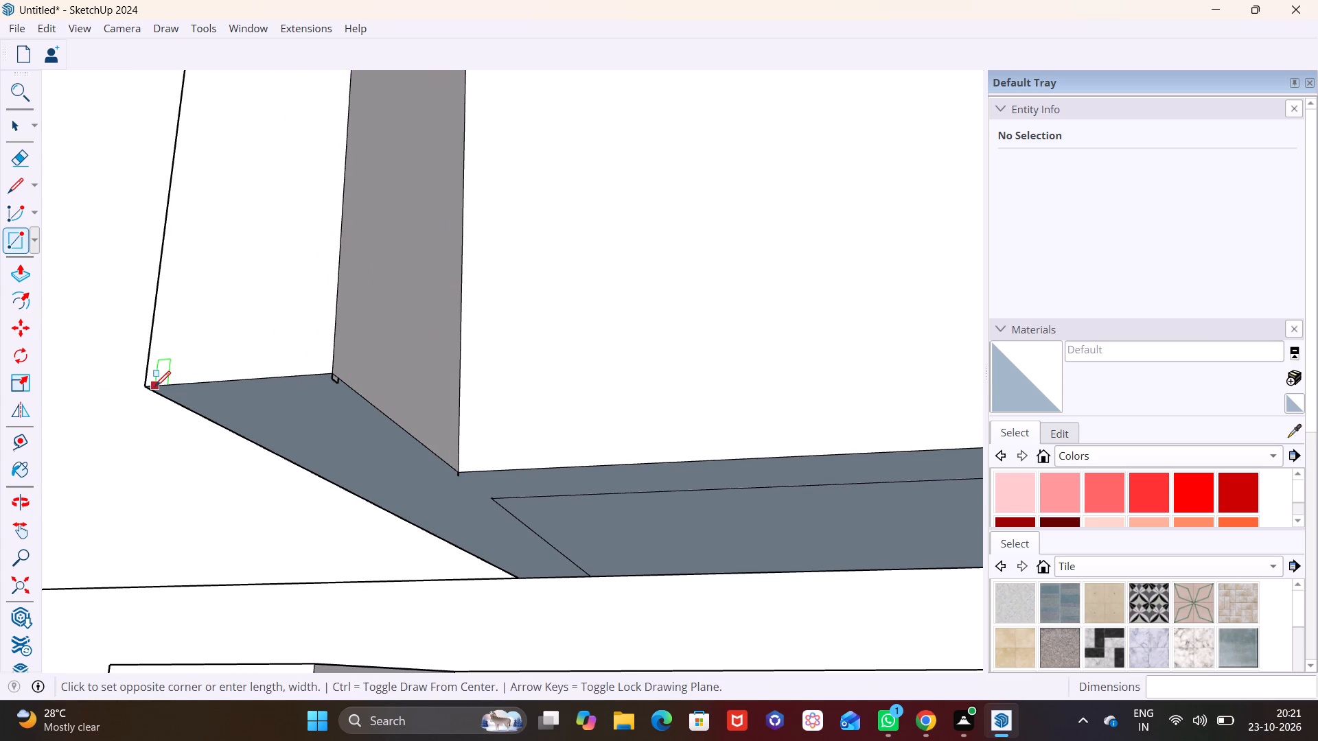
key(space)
Draw a 9"-wide rectangle of about 5.12 ft² on the underside of the next higher storey's left projecting side wall.
click(34, 242)
click(41, 261)
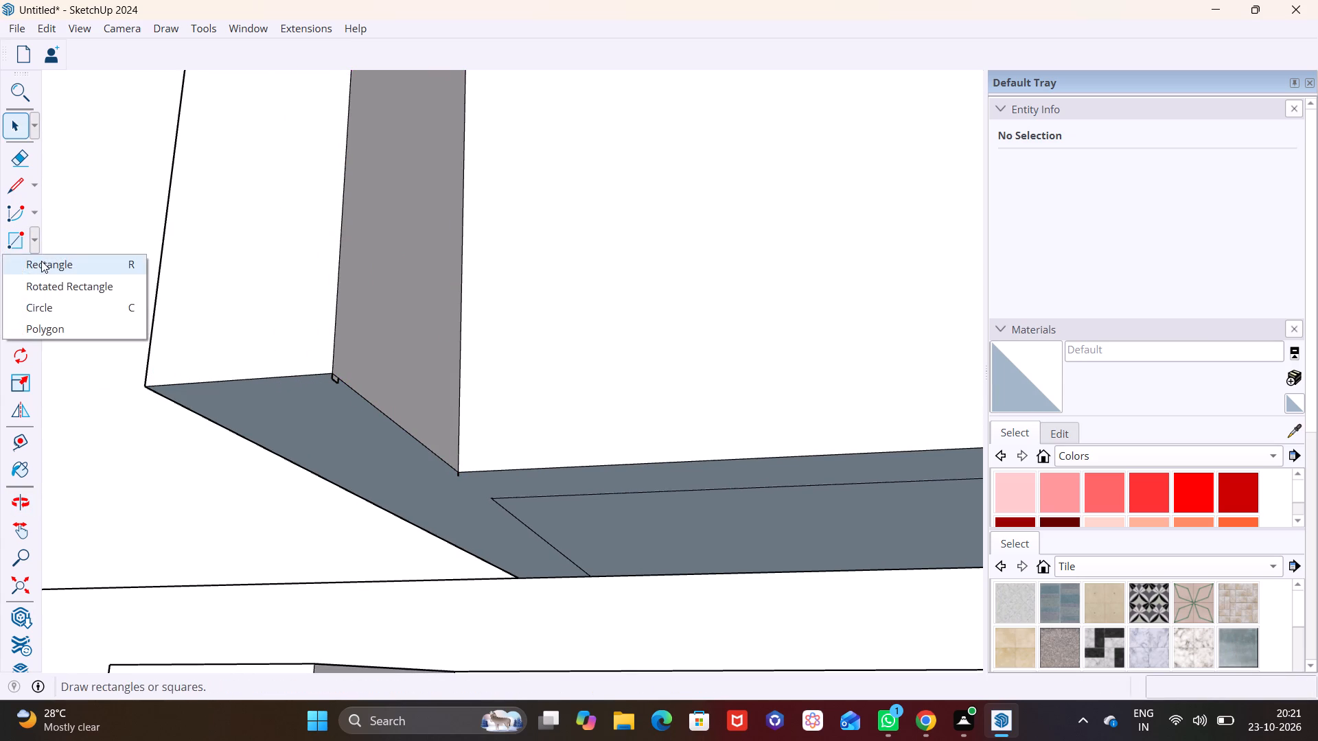
drag(152, 387, 163, 388)
scroll(522, 543, up, 2)
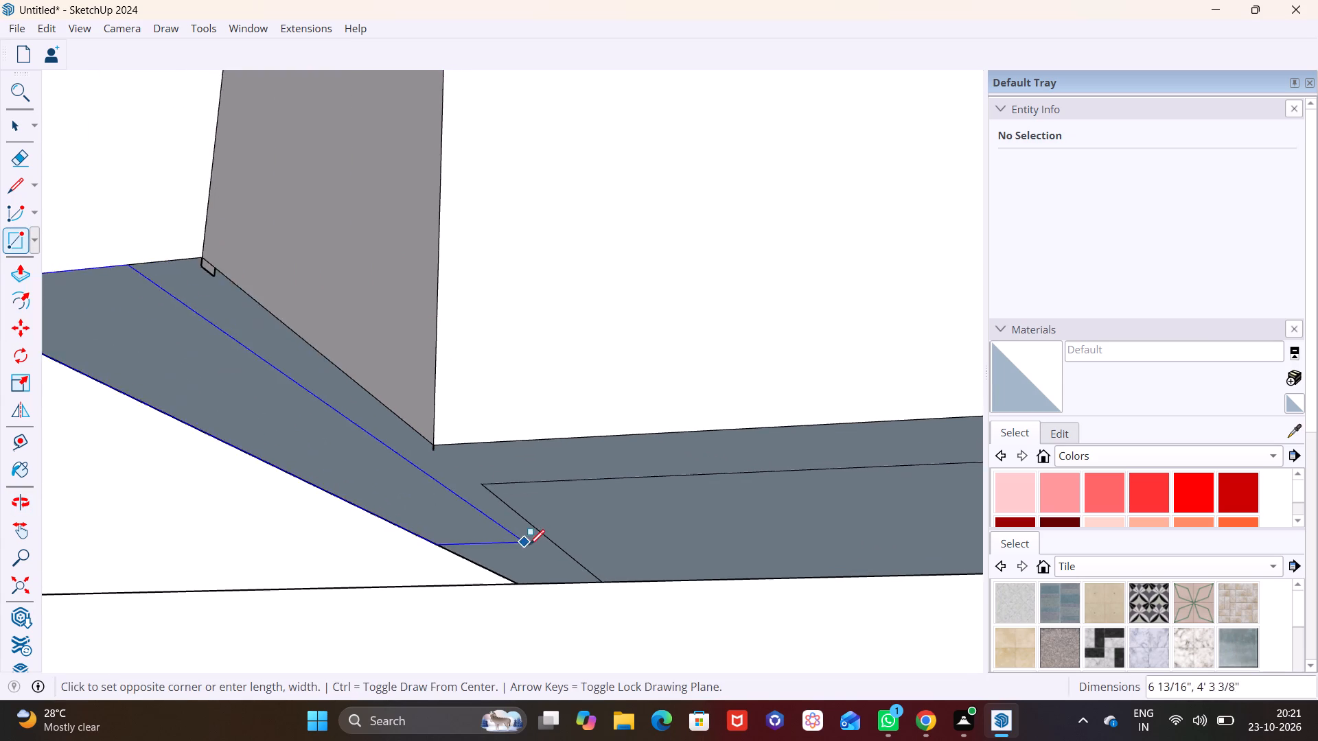
shift+middle_drag(529, 545, 443, 469)
click(536, 526)
key(space)
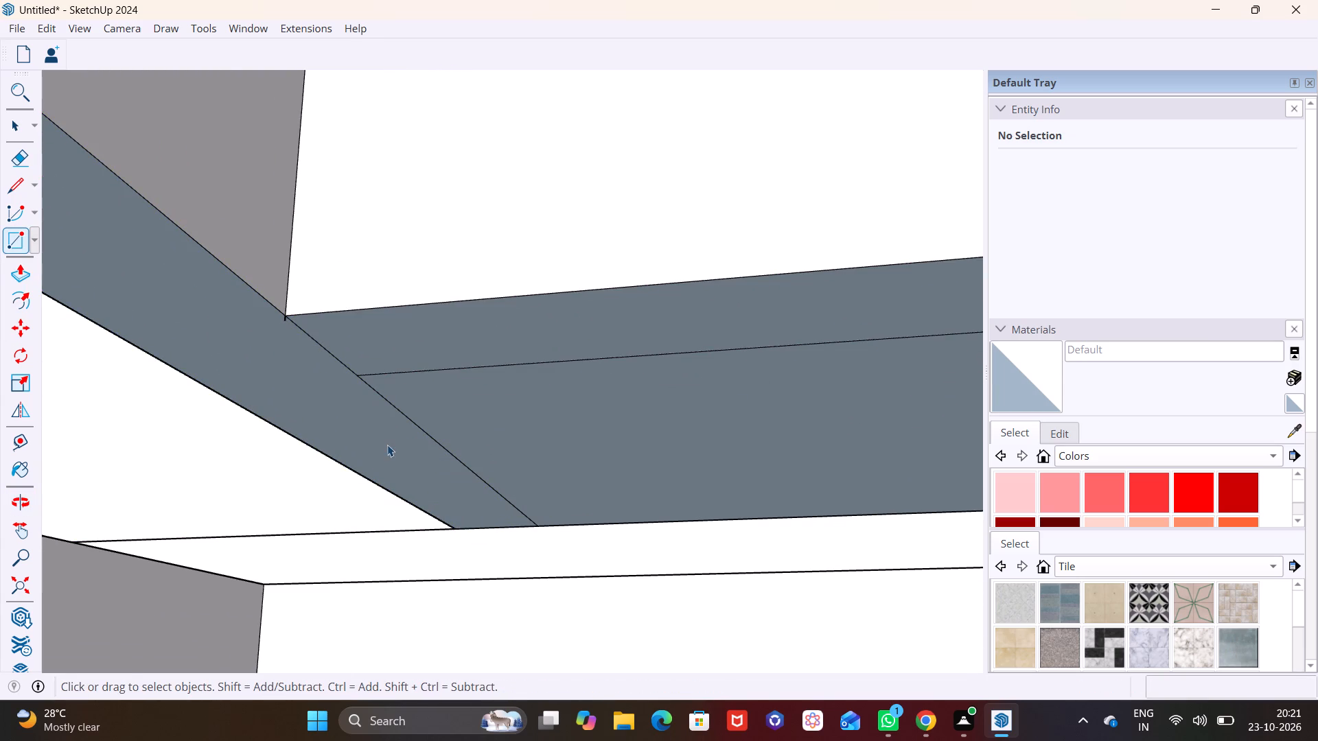
Push/pull this rectangle down 1/4" and onward onto the top of the left wall below.
click(387, 445)
scroll(304, 411, down, 7)
shift+middle_drag(290, 418, 396, 458)
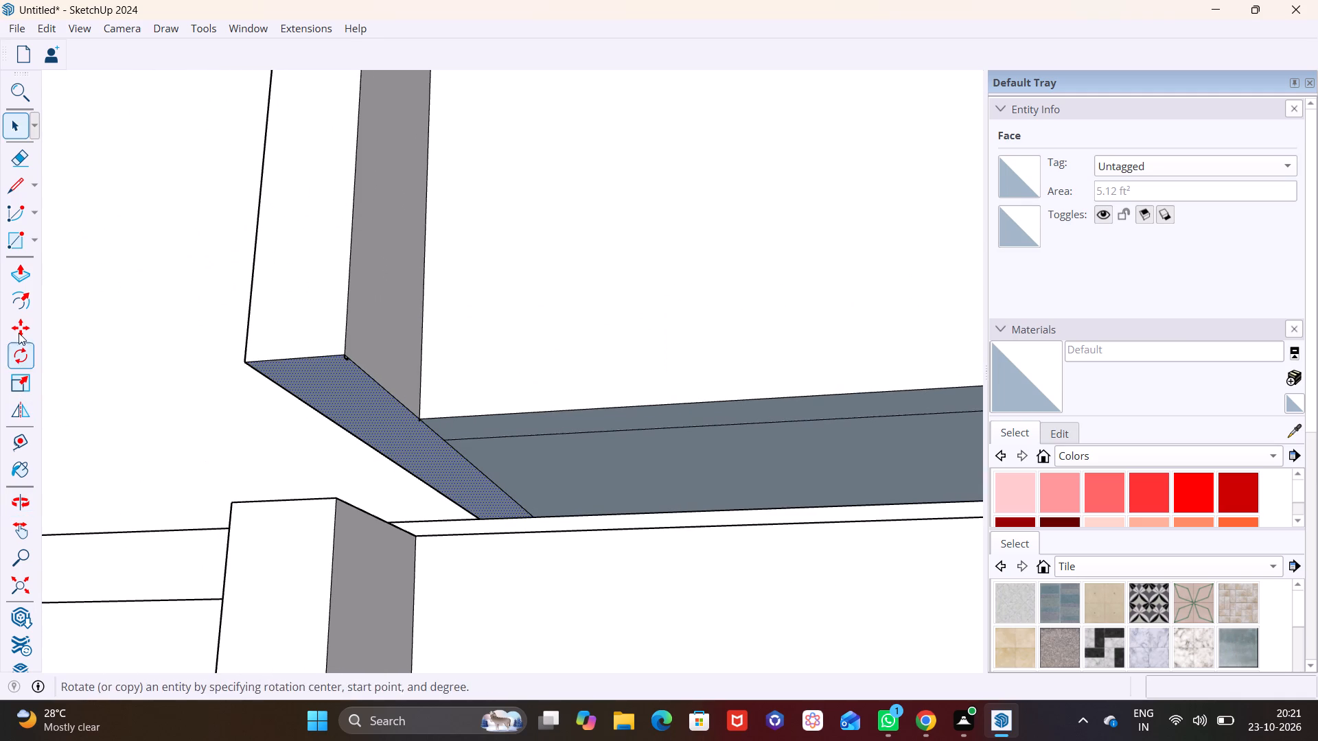
click(24, 280)
drag(340, 386, 332, 489)
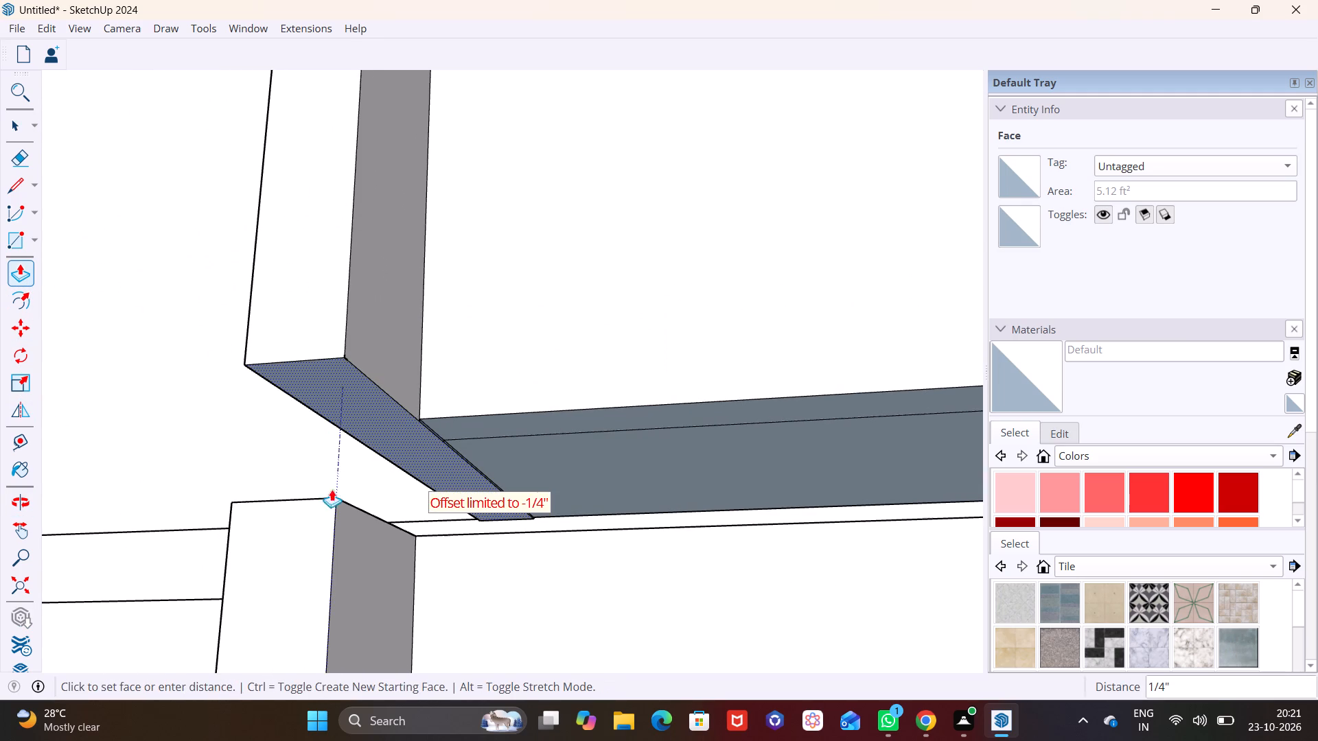
drag(332, 489, 332, 512)
drag(357, 381, 347, 513)
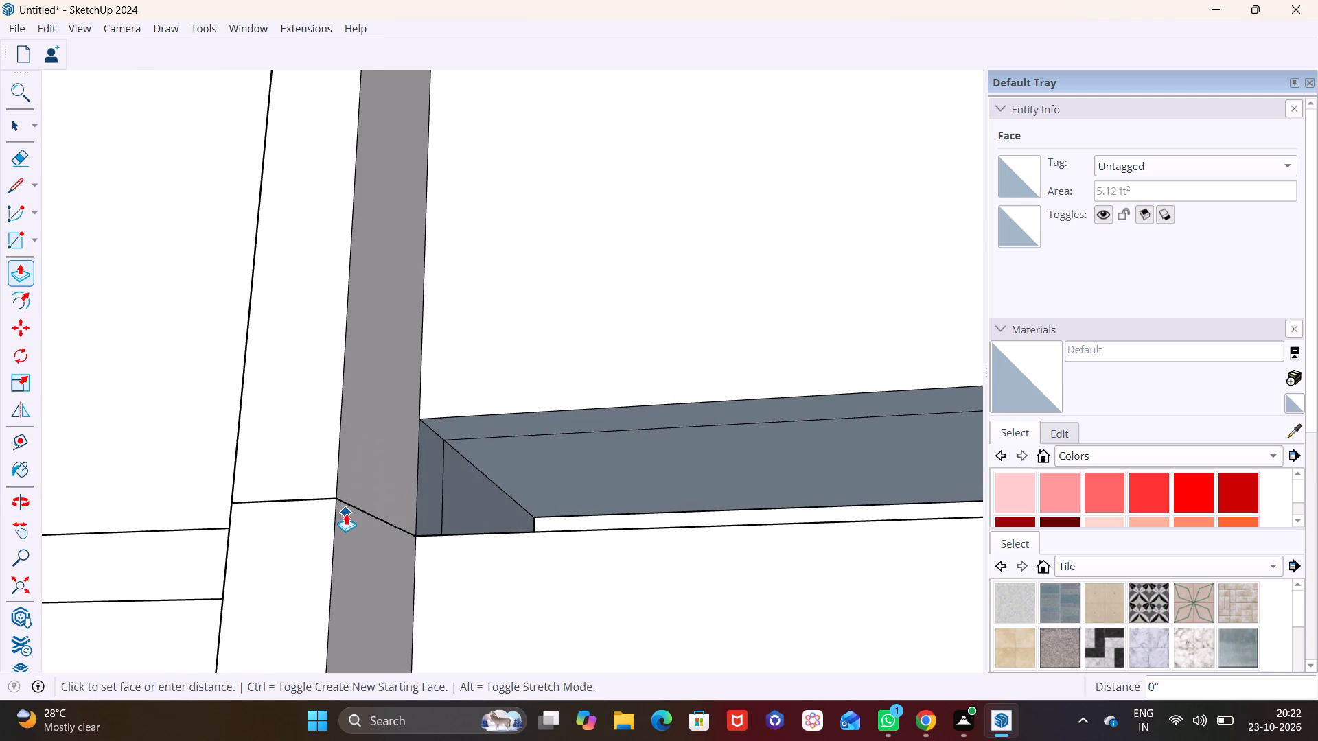
click(346, 513)
Draw a rectangle about 6' 9 7/8" by 9" on the underside of the top storey's left projecting side wall.
scroll(385, 471, down, 12)
shift+middle_drag(633, 506, 517, 576)
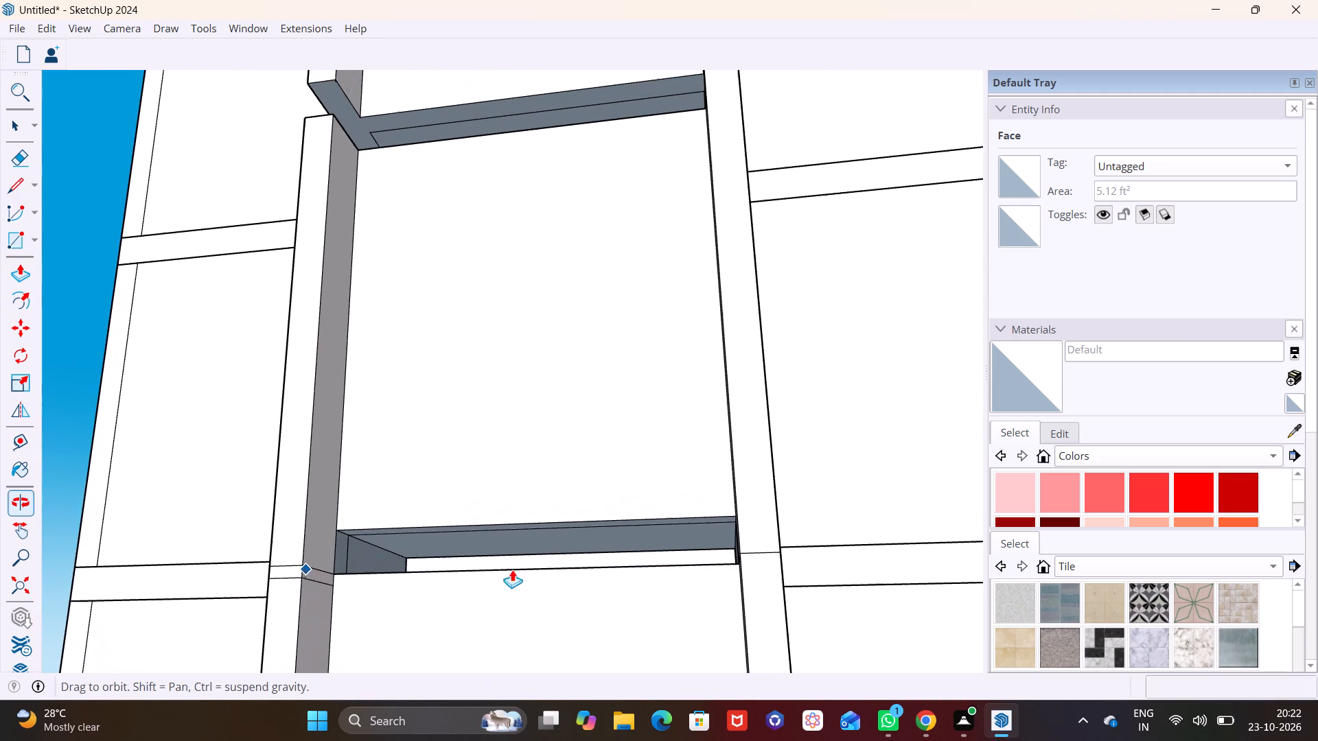
shift+middle_drag(390, 369, 411, 558)
shift+middle_drag(409, 313, 456, 501)
scroll(443, 480, up, 2)
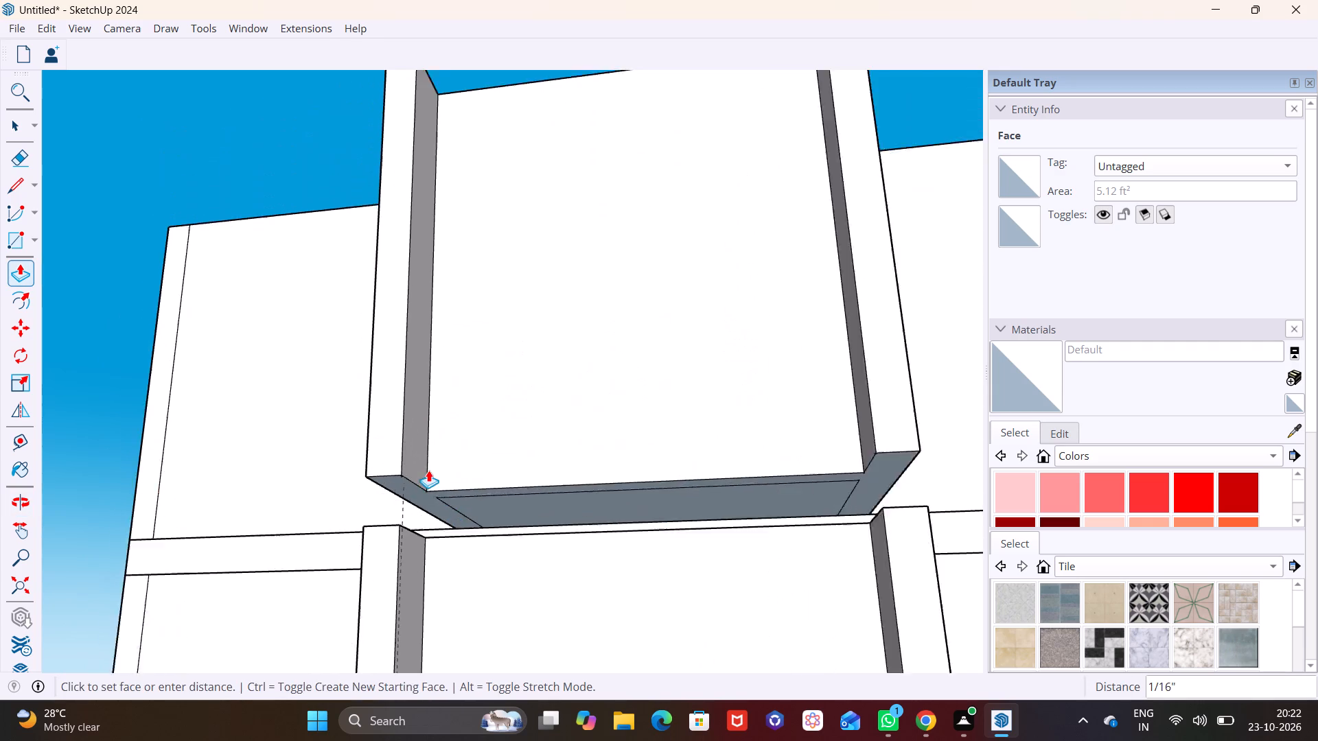
scroll(428, 470, up, 9)
shift+middle_drag(457, 513, 430, 412)
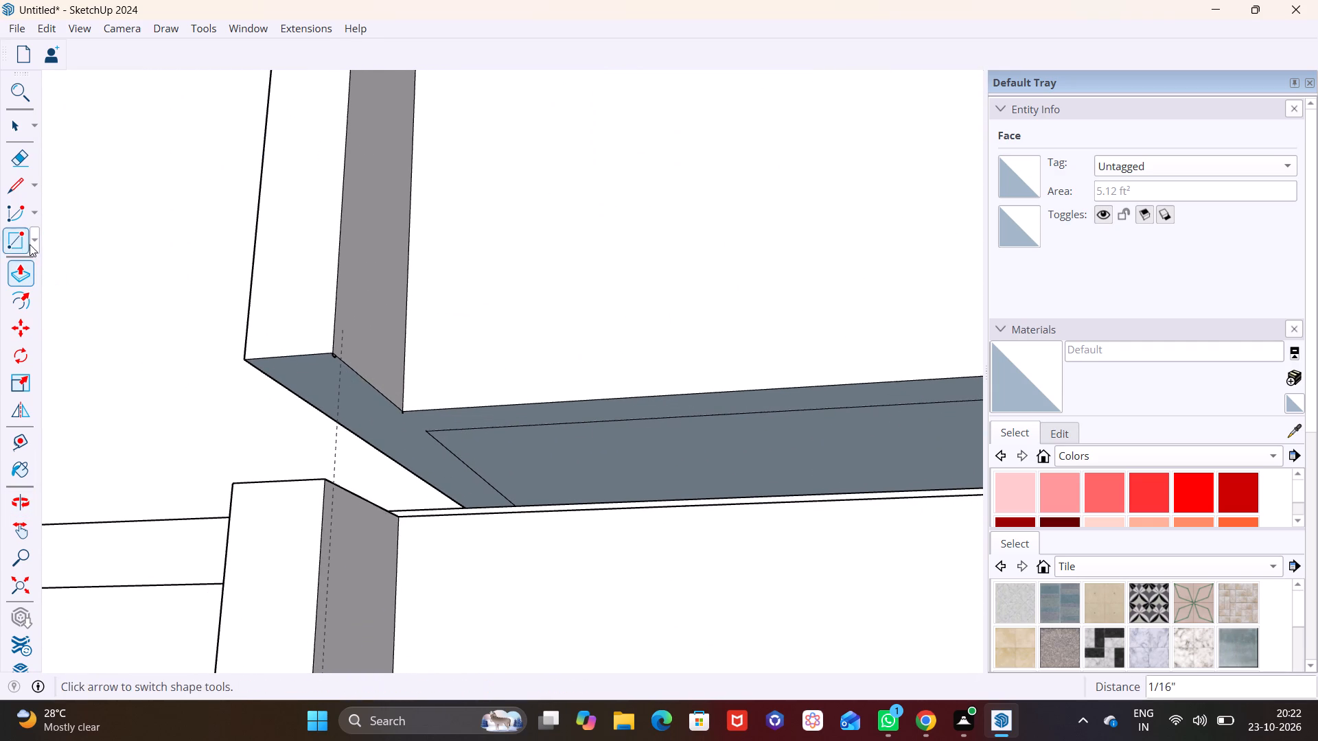
click(30, 244)
click(45, 262)
click(249, 362)
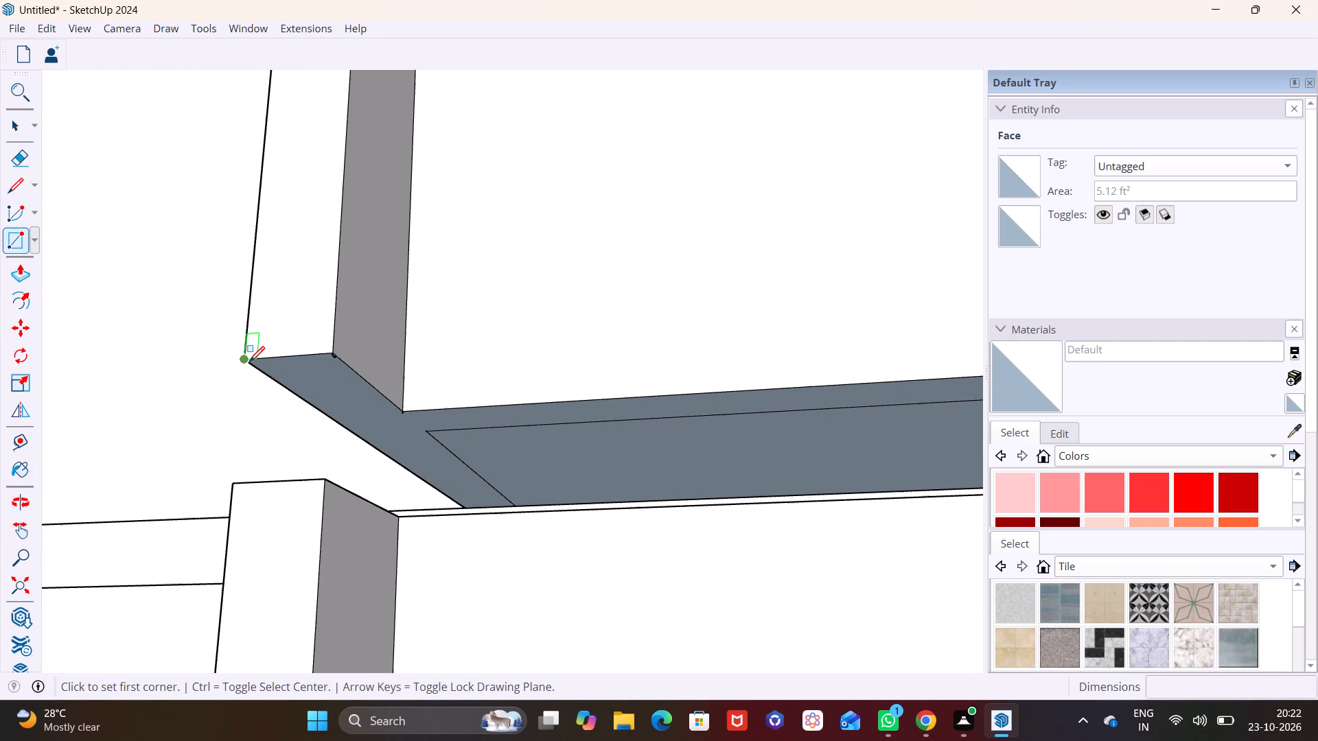
click(513, 507)
key(space)
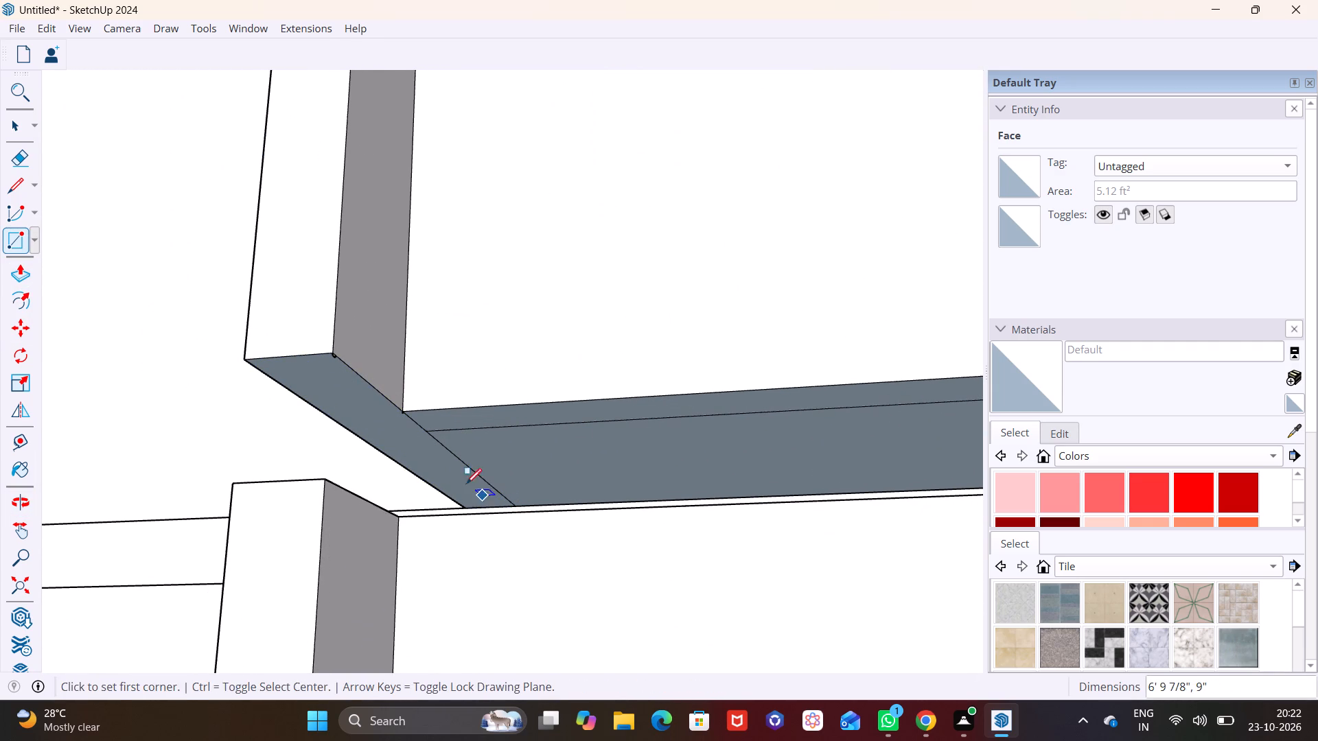
Push/pull this rectangle down 1/4" and onward onto the top of the left wall below.
click(446, 475)
click(17, 274)
drag(299, 376, 301, 410)
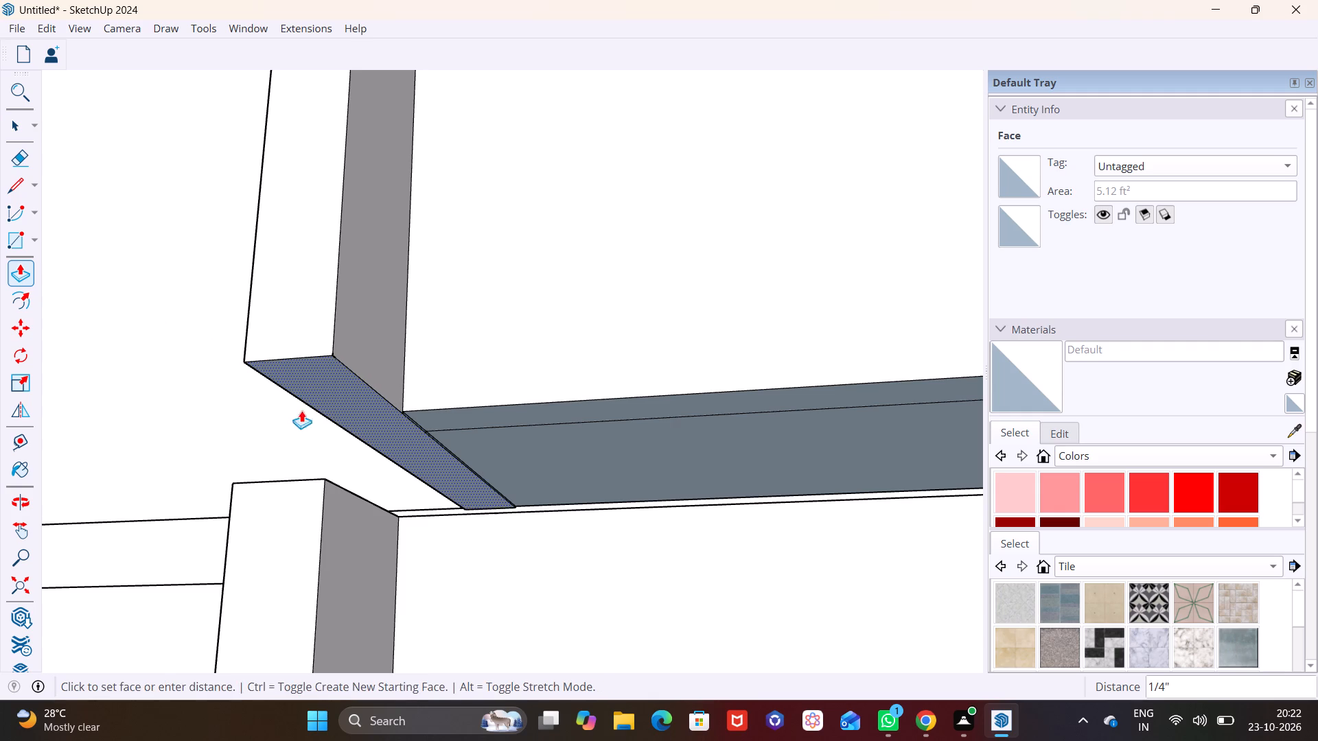
drag(301, 410, 312, 485)
drag(341, 387, 348, 502)
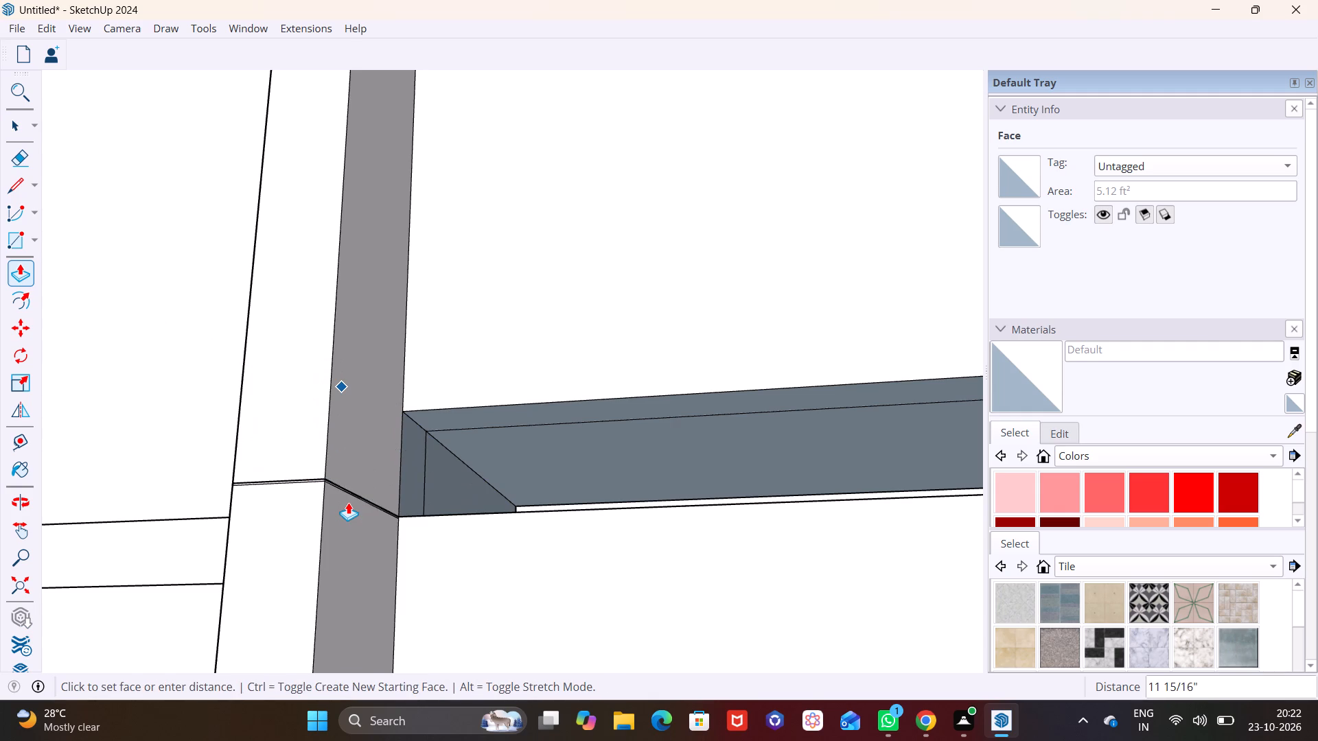
drag(348, 502, 348, 500)
click(348, 500)
key(space)
Draw a rectangle of about 5.12 ft² on the underside of the top storey's right projecting side wall, from its outer corner to the facade.
scroll(464, 528, down, 13)
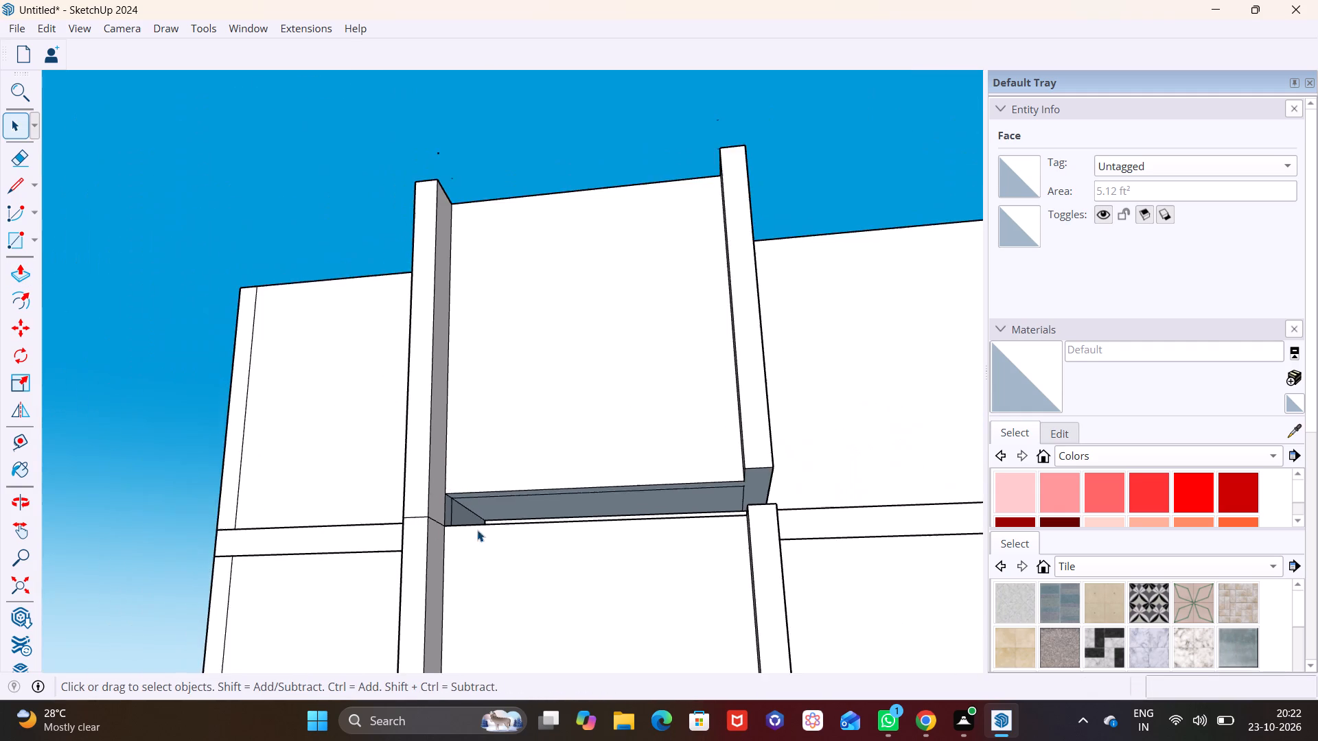
shift+middle_drag(522, 523, 268, 416)
scroll(544, 409, up, 11)
shift+middle_drag(465, 384, 314, 393)
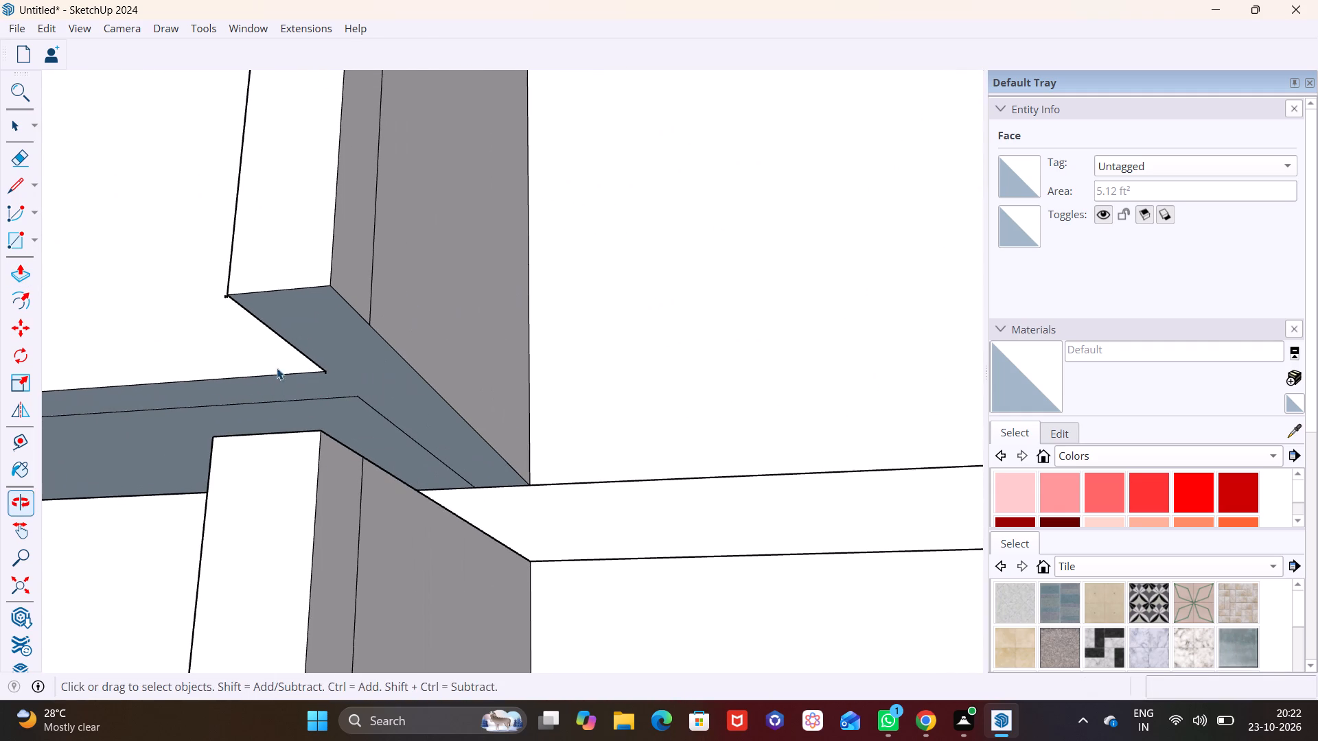
click(30, 235)
click(54, 260)
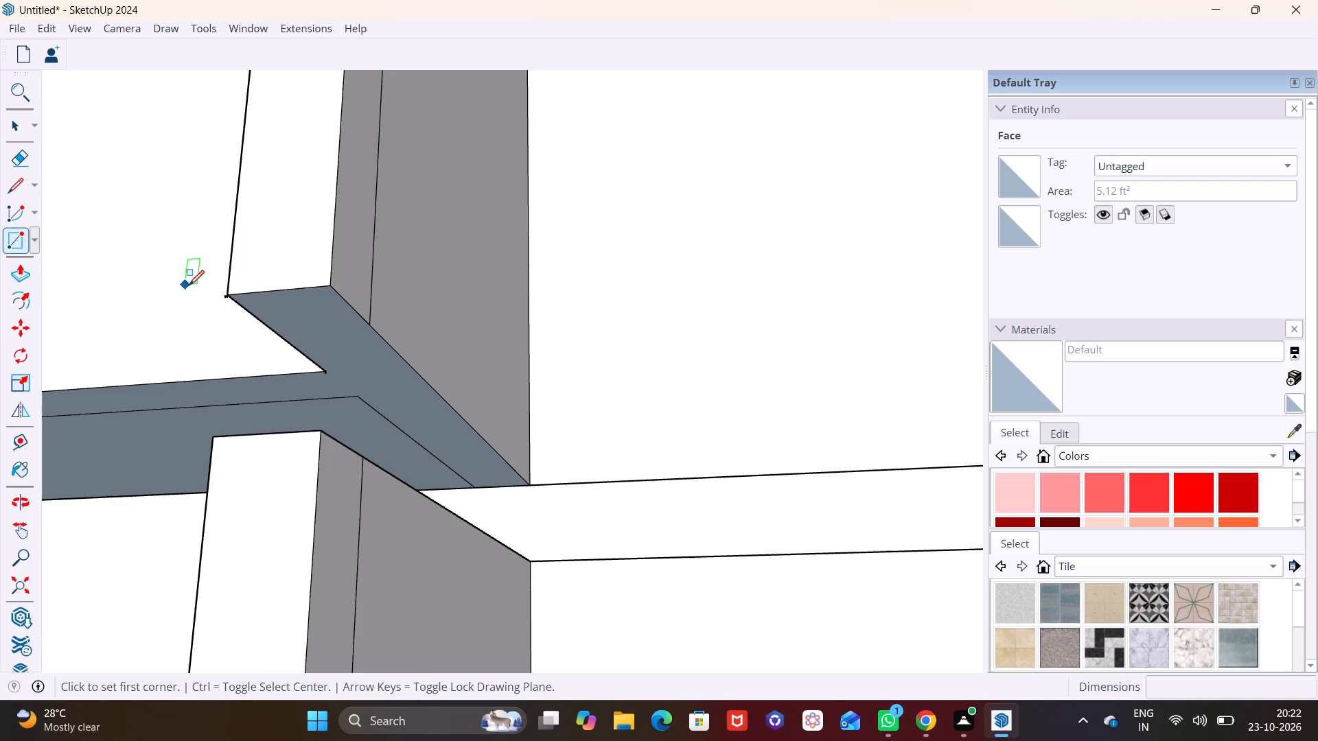
click(230, 296)
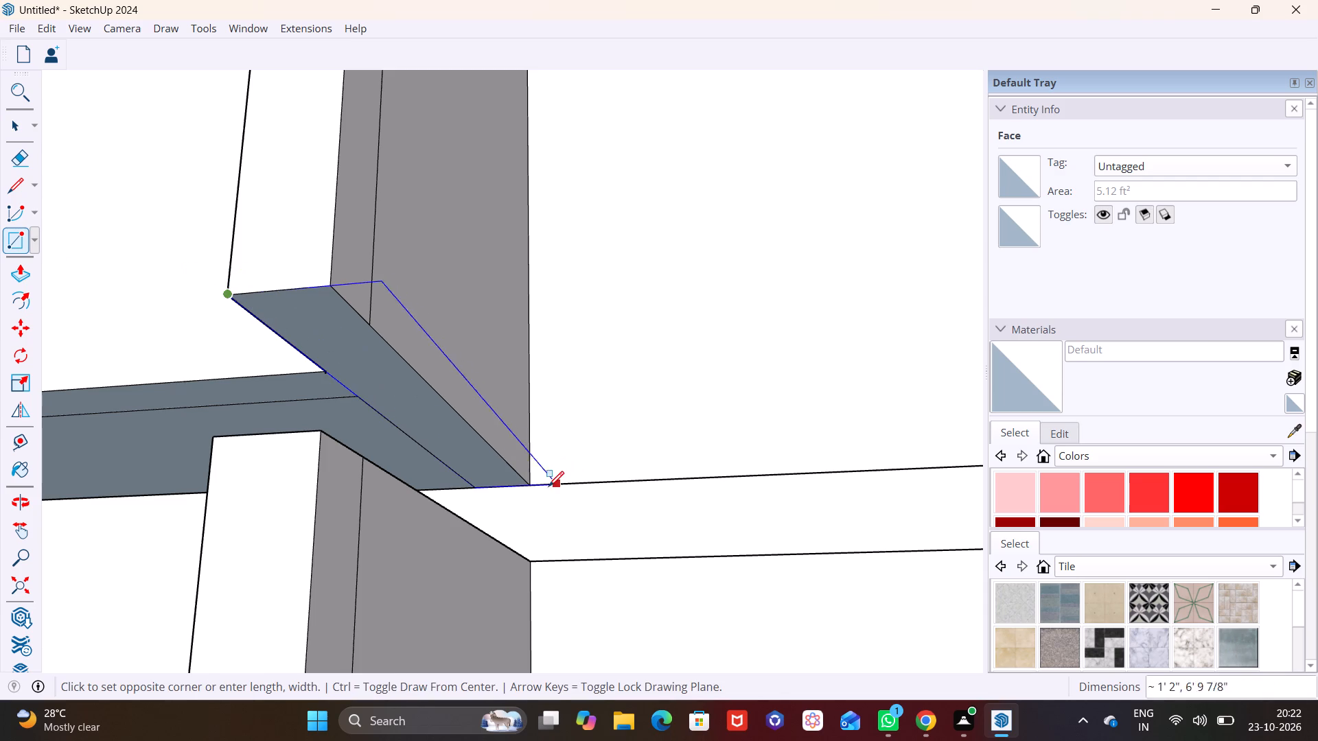
click(527, 484)
key(space)
Push/pull this rectangle down about 1' onto the top of the right wall below.
click(415, 427)
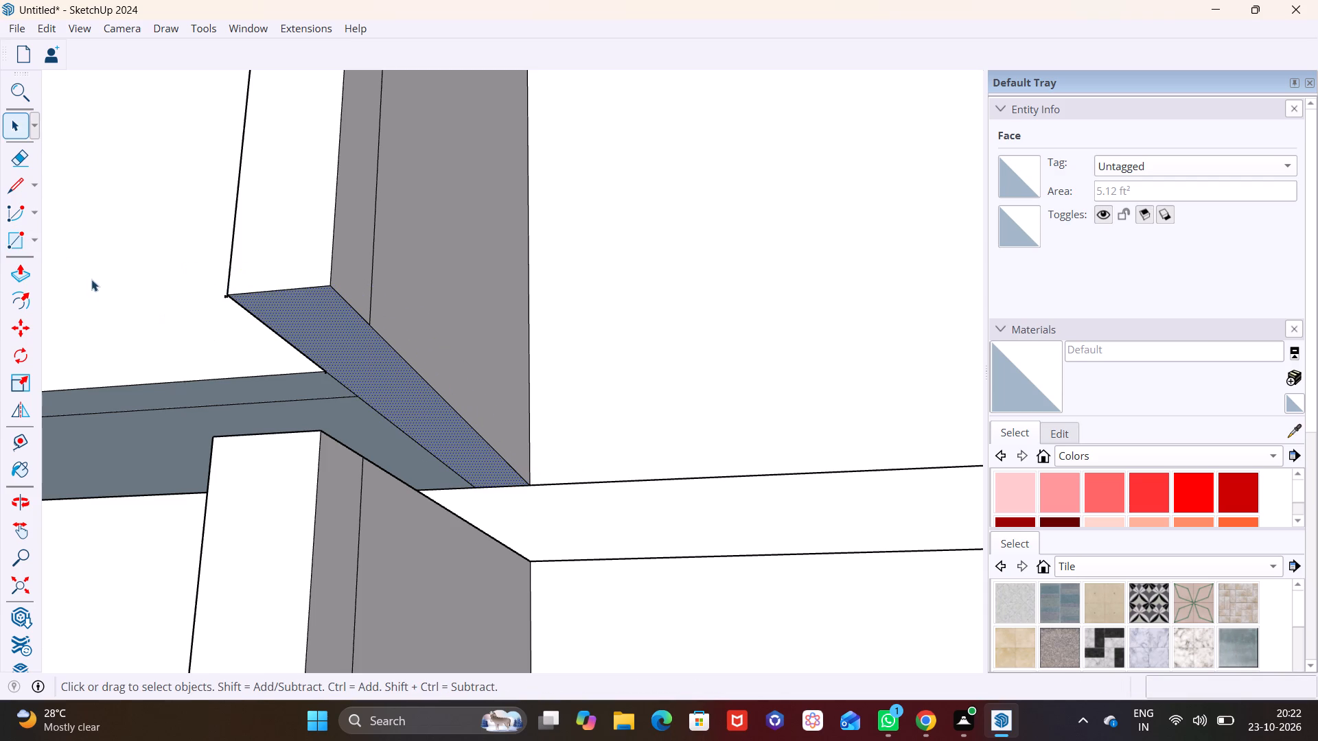
click(13, 268)
drag(351, 336, 349, 466)
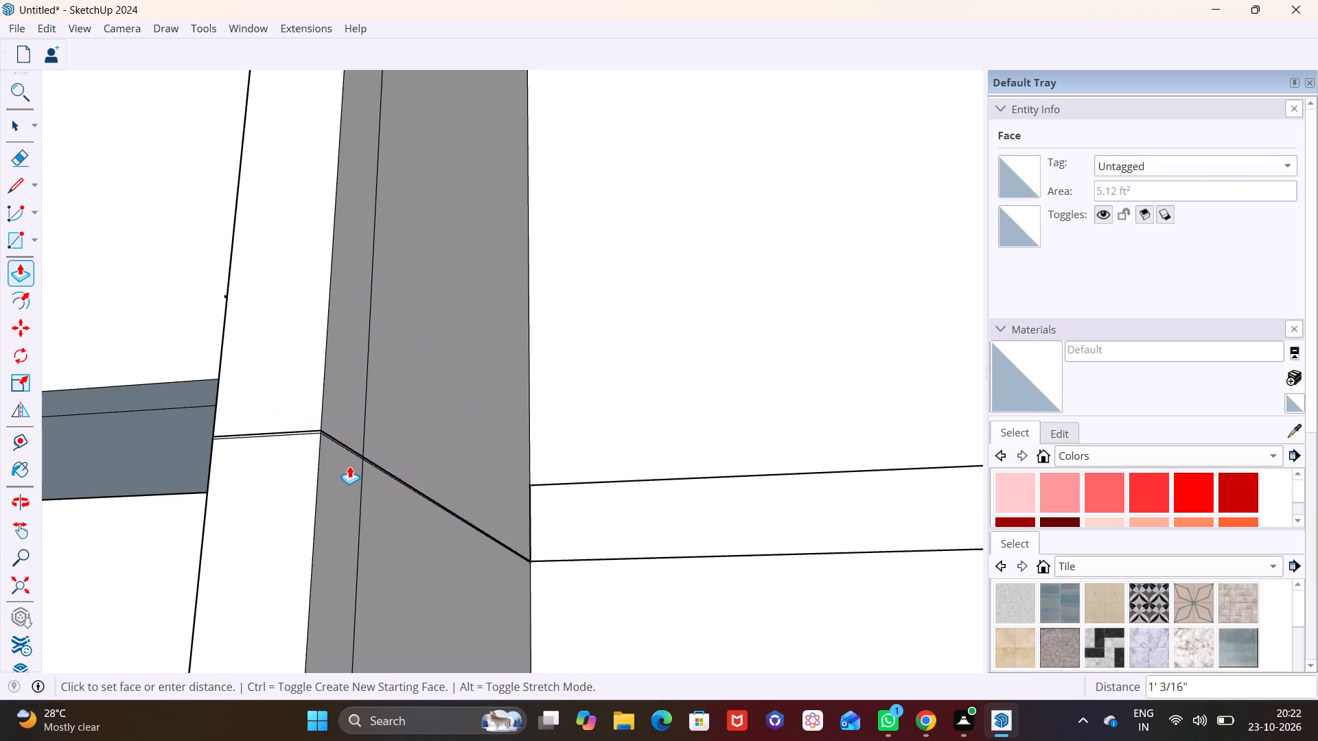
drag(349, 466, 348, 463)
click(348, 463)
key(space)
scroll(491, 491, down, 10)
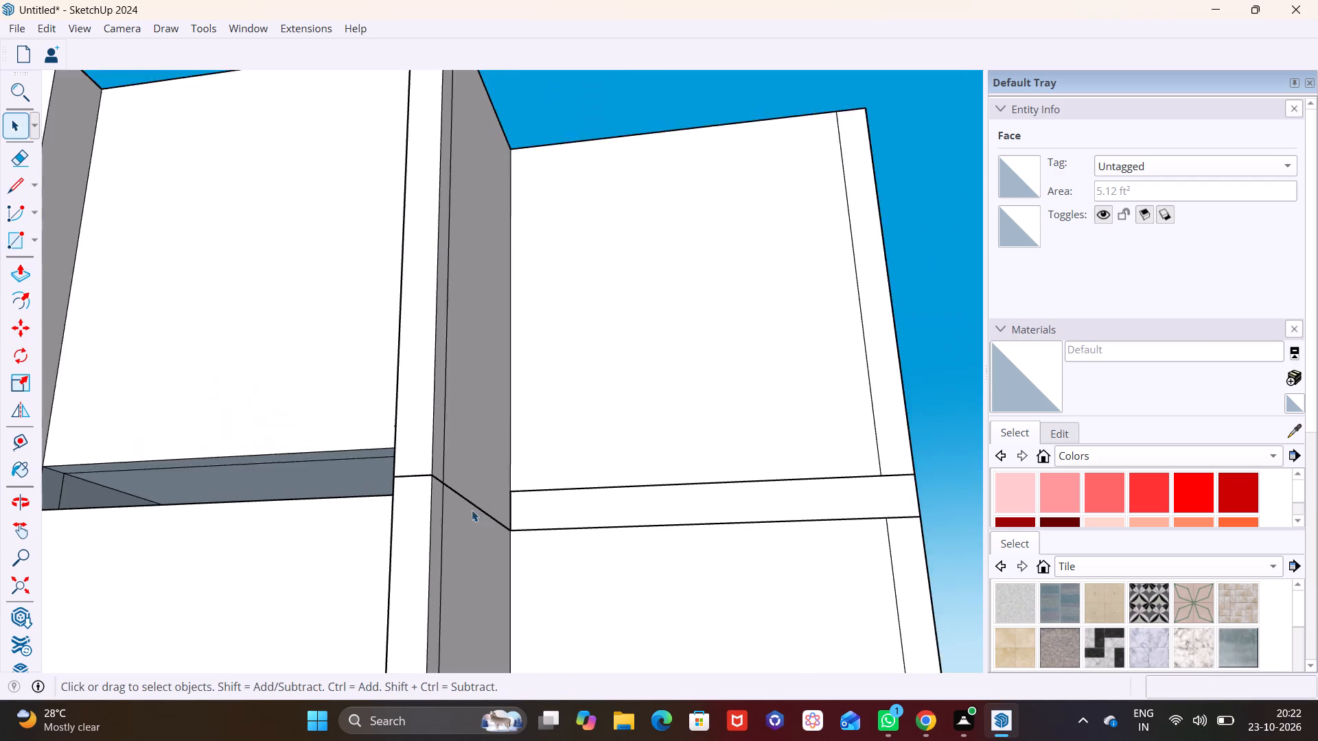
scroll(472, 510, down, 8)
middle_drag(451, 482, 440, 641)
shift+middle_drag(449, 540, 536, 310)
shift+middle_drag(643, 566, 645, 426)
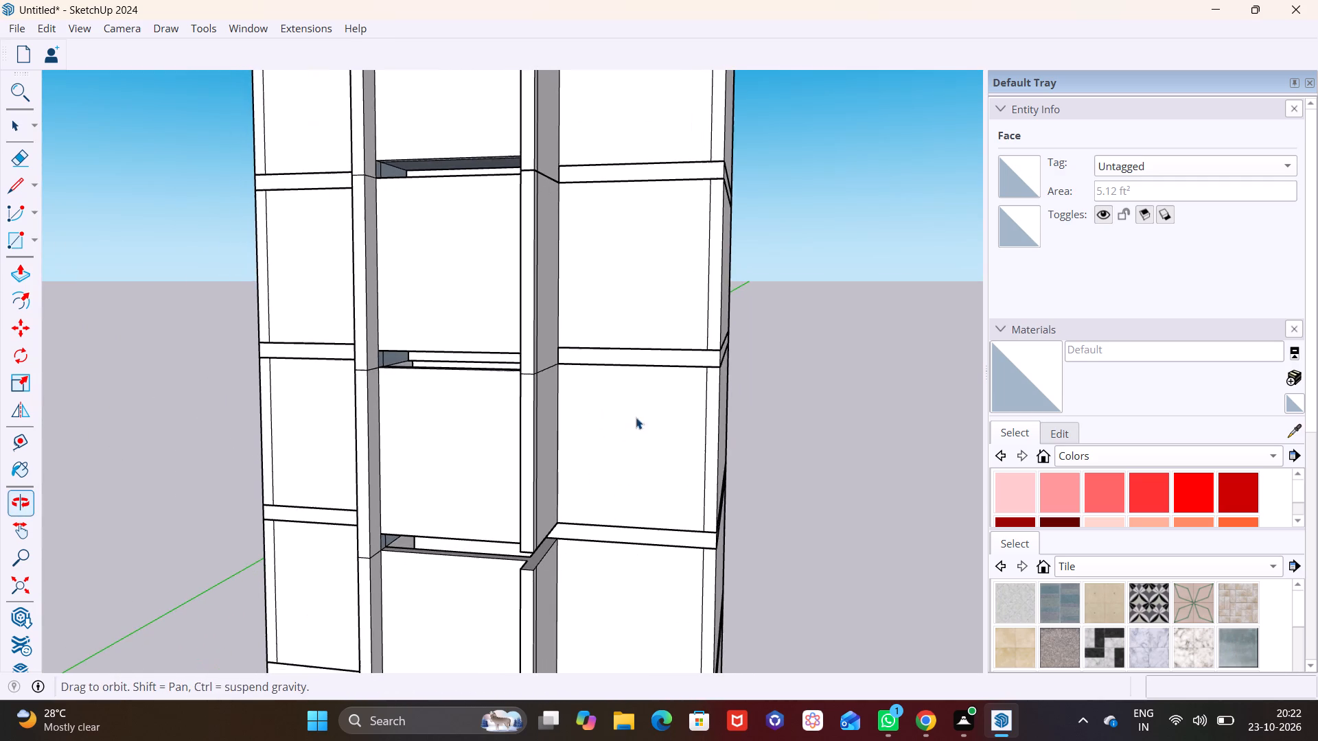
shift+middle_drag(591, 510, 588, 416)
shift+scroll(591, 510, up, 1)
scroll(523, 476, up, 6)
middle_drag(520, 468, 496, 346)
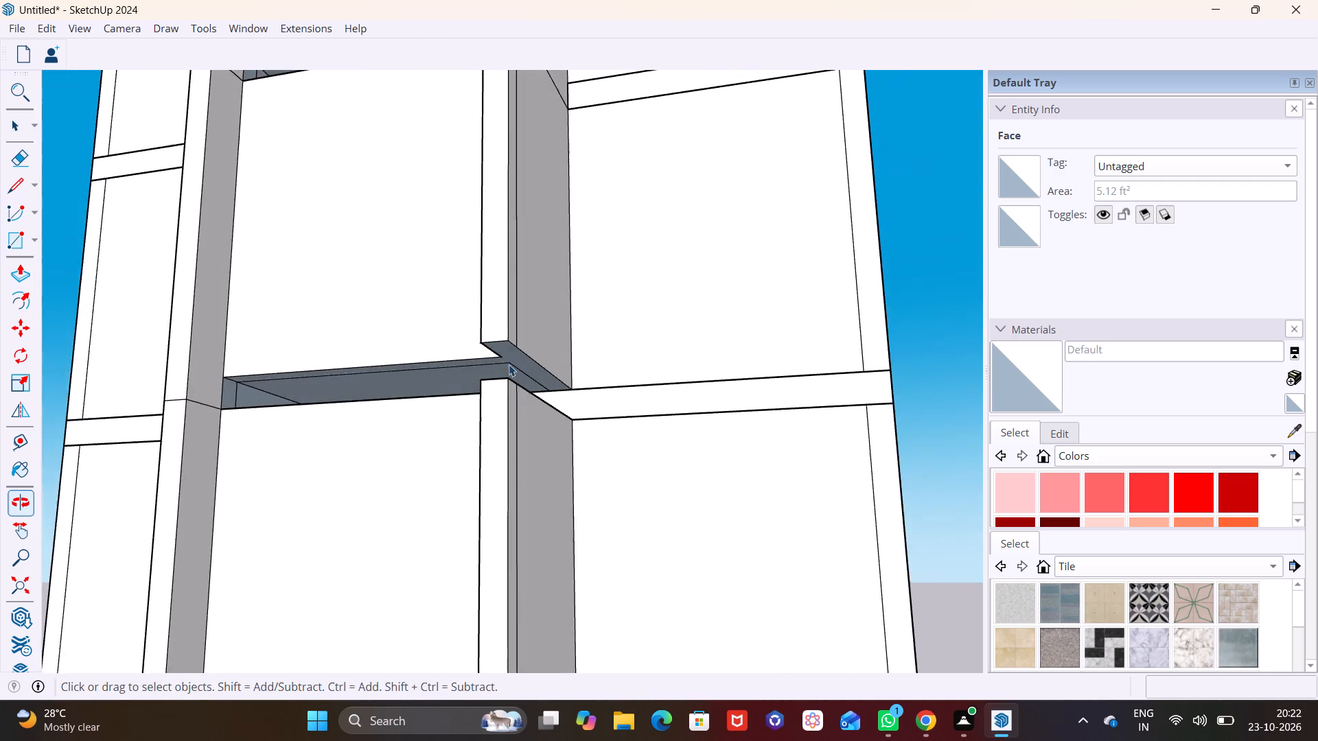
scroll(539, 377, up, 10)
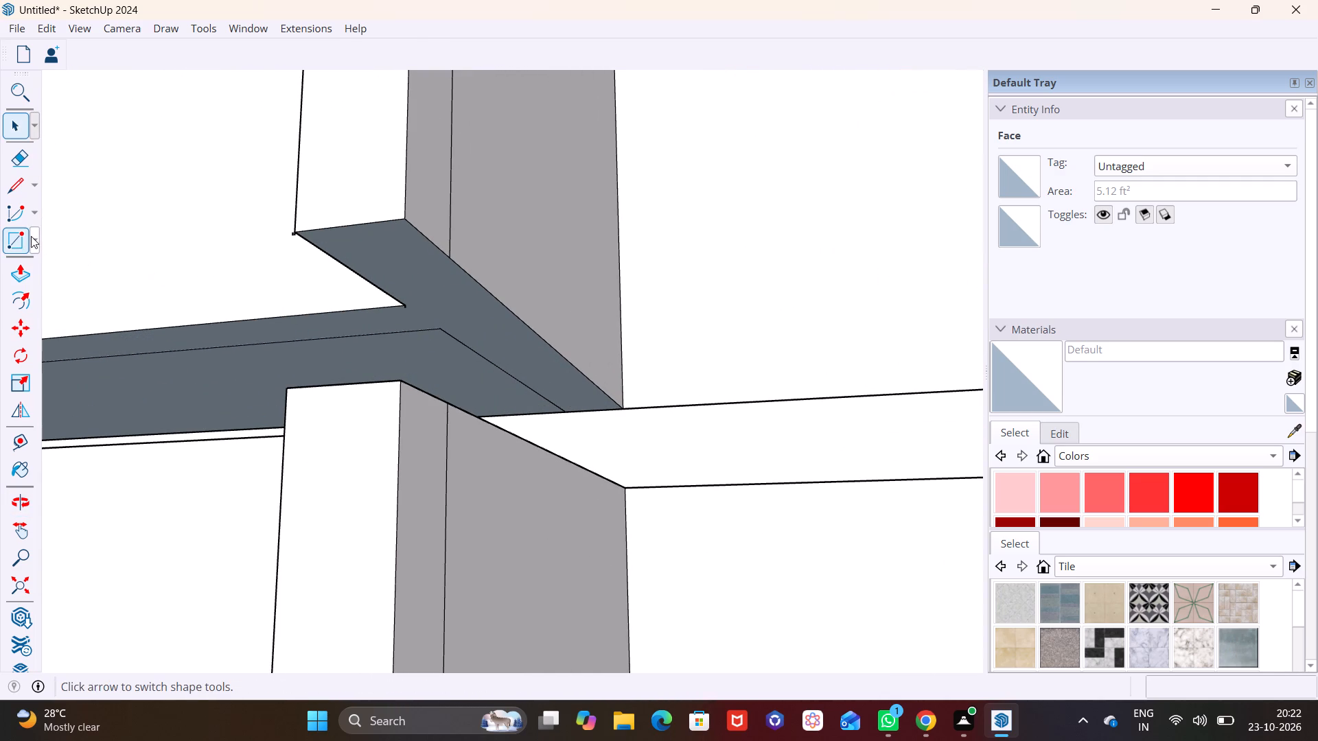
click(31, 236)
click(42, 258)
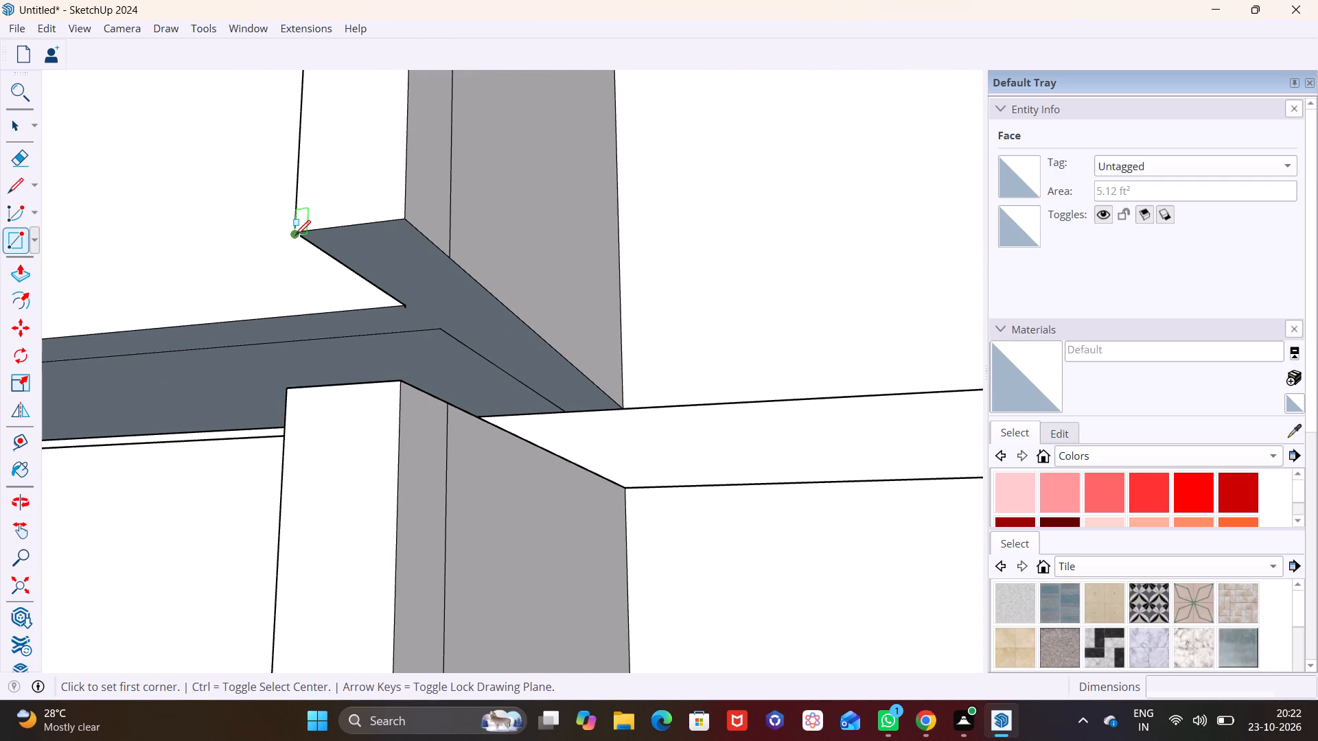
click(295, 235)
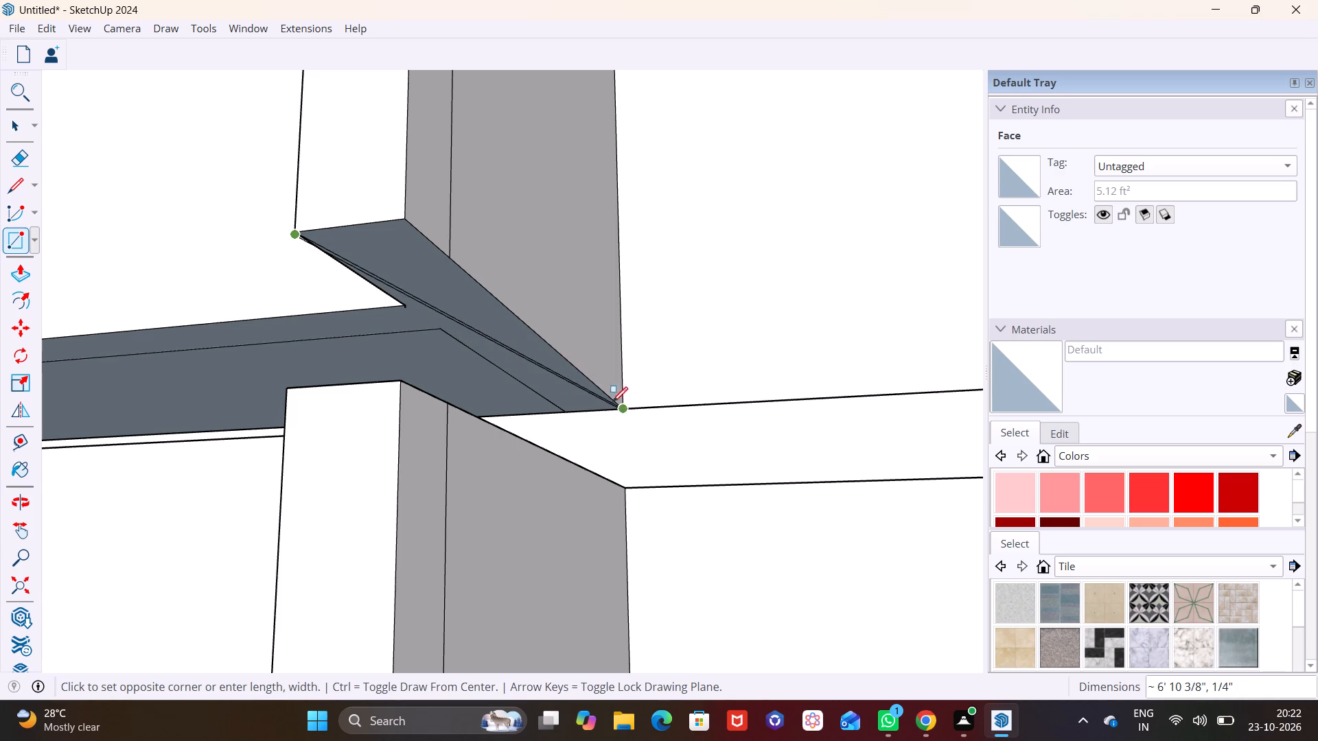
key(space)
Erase the two short stray edges beside the outer bottom corner of the right projecting wall at the remaining open gap.
scroll(459, 367, up, 5)
shift+middle_drag(465, 342, 548, 494)
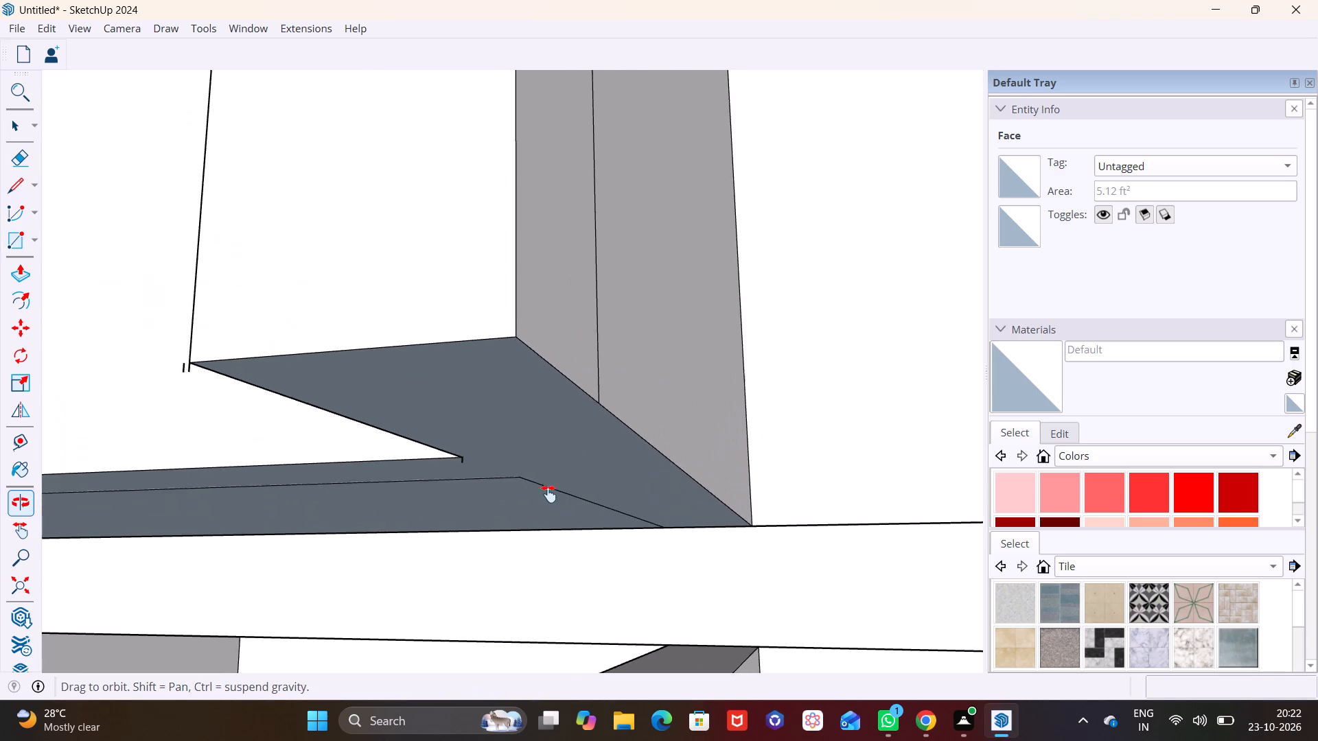
shift+middle_drag(548, 494, 540, 471)
middle_drag(483, 434, 459, 412)
scroll(161, 345, up, 5)
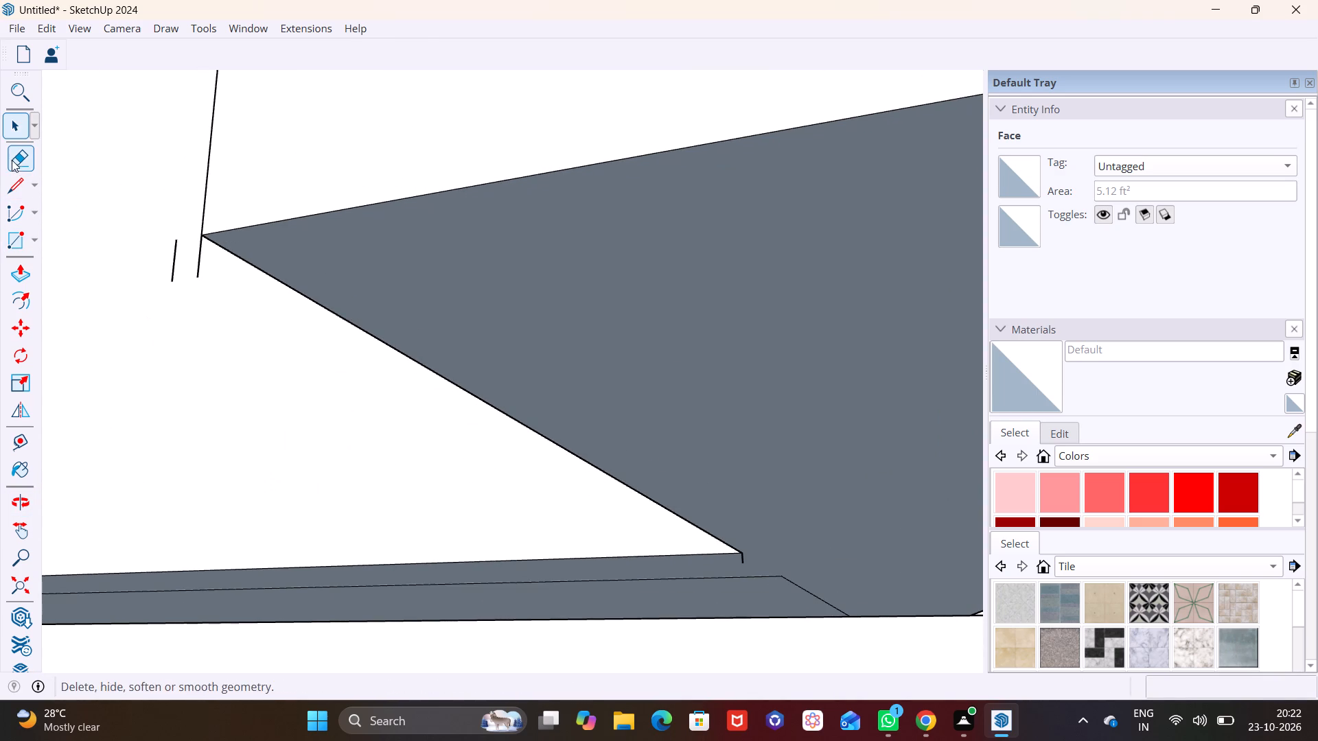
click(12, 159)
click(170, 254)
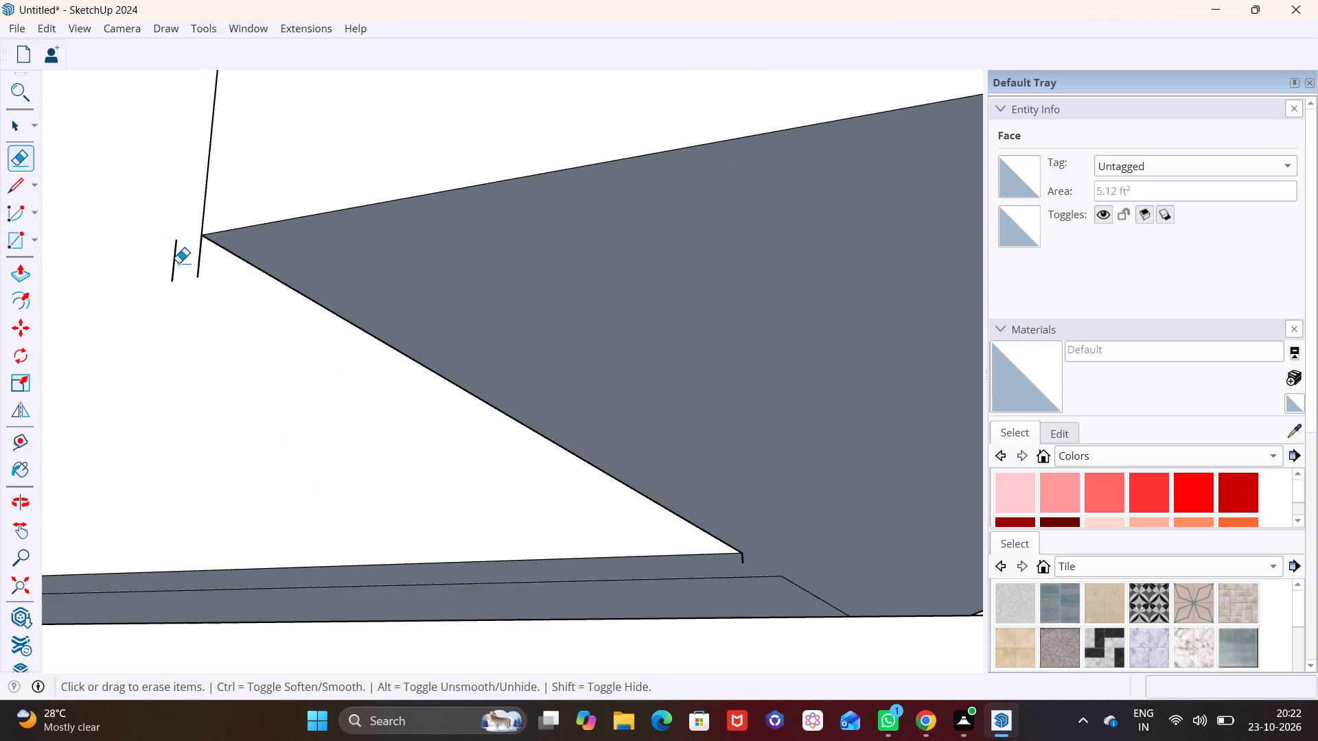
click(172, 259)
click(198, 260)
scroll(279, 291, down, 6)
shift+middle_drag(497, 383, 446, 370)
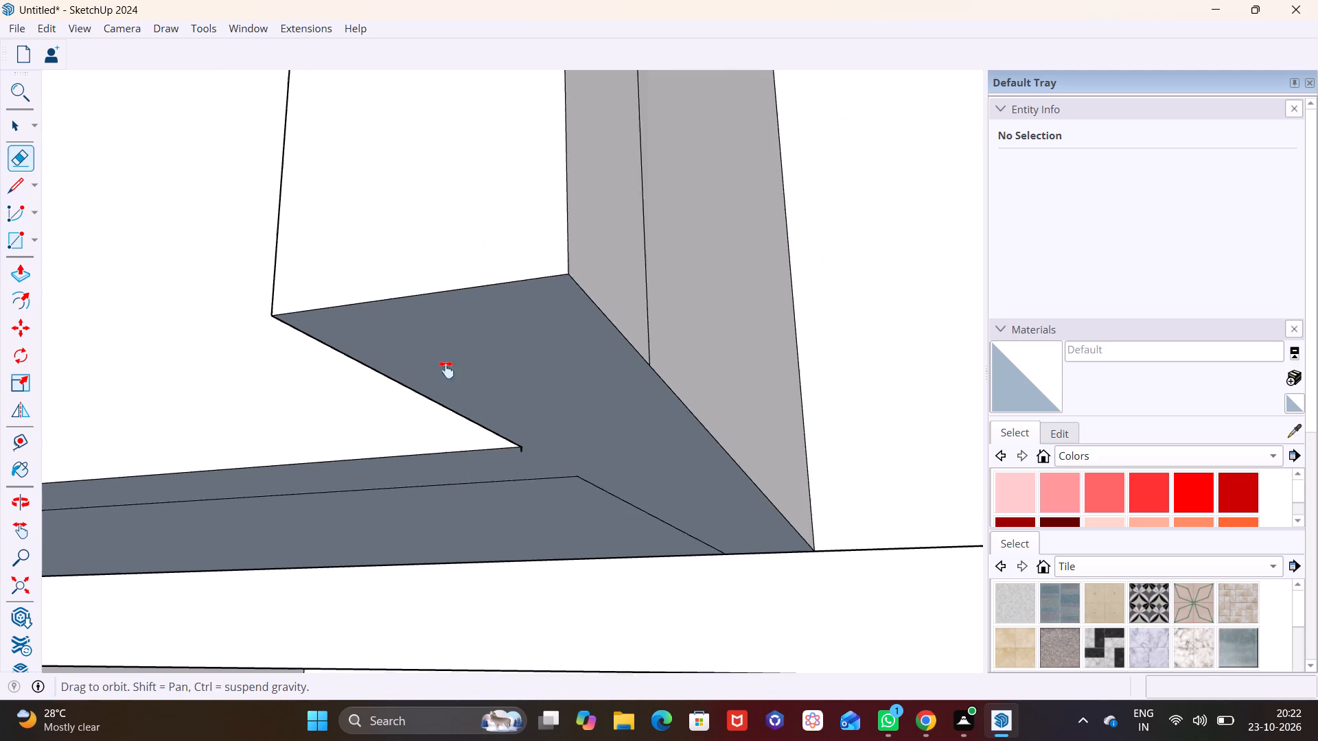
Draw a rectangle of about 5.12 ft² on the underside of the right projecting side wall, from its outer corner to the facade.
shift+middle_drag(446, 370, 408, 362)
click(34, 243)
click(43, 266)
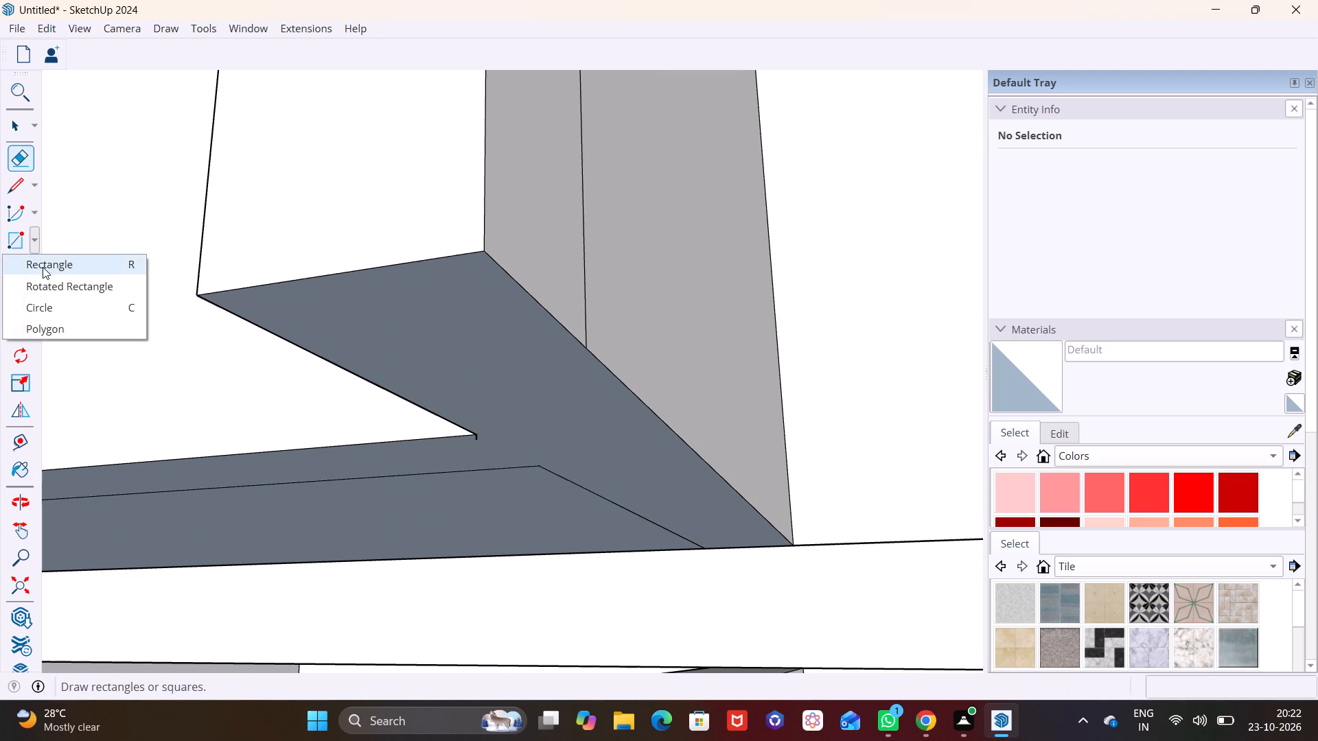
click(201, 294)
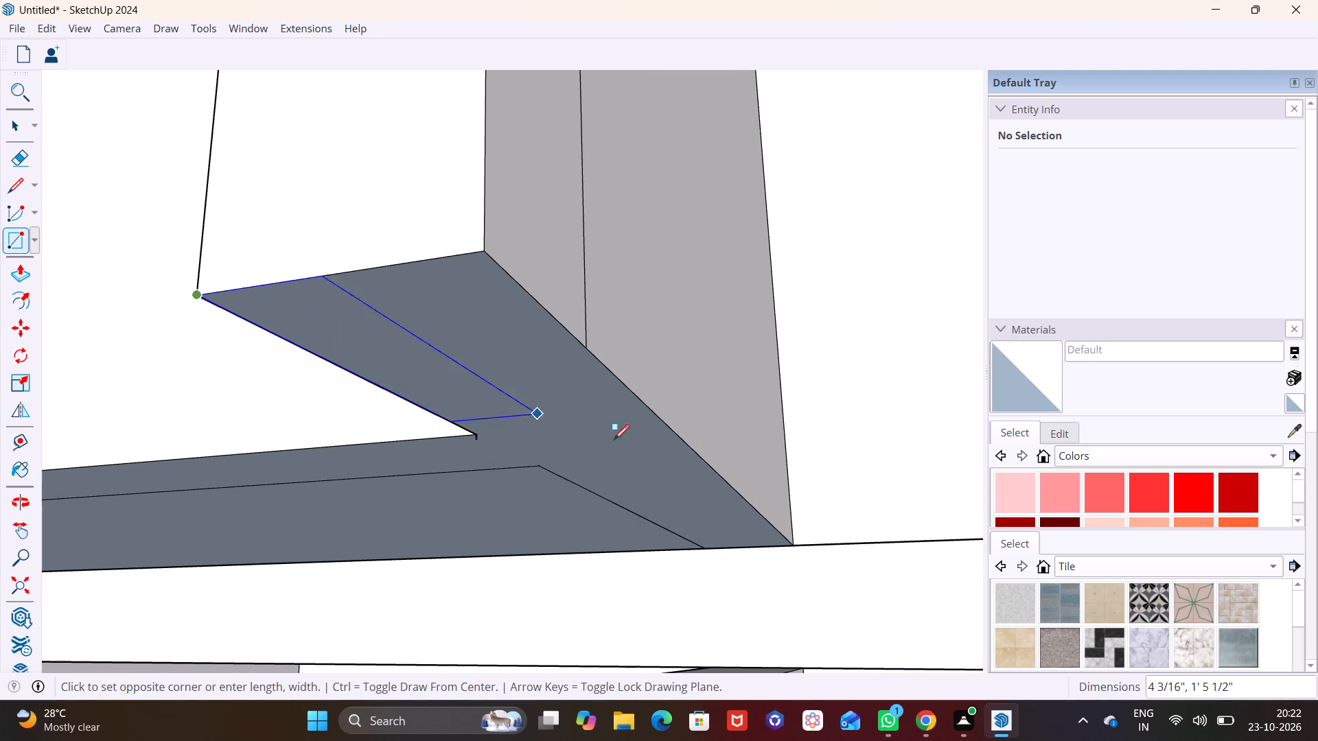
click(789, 543)
key(space)
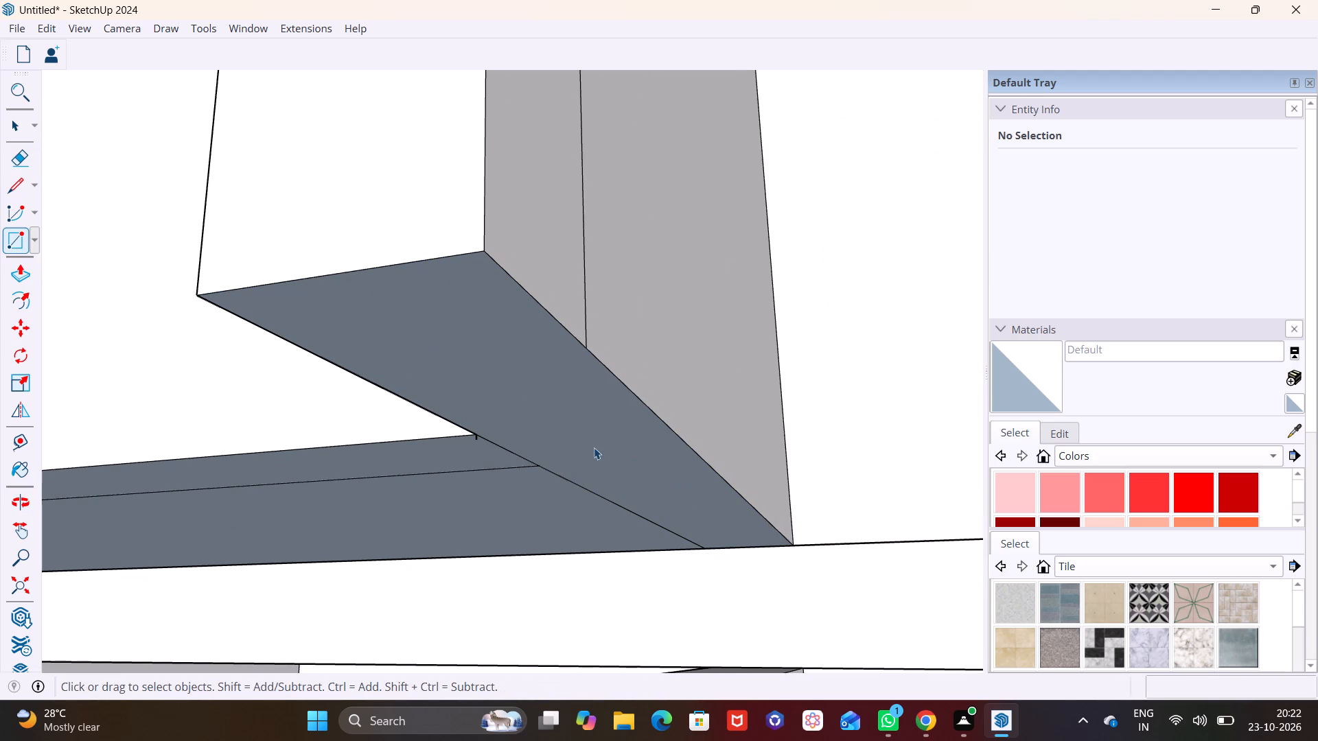
Push/pull this rectangle down 11 7/8" and a further 1/8" onto the top of the right wall below.
click(594, 447)
click(18, 277)
click(472, 319)
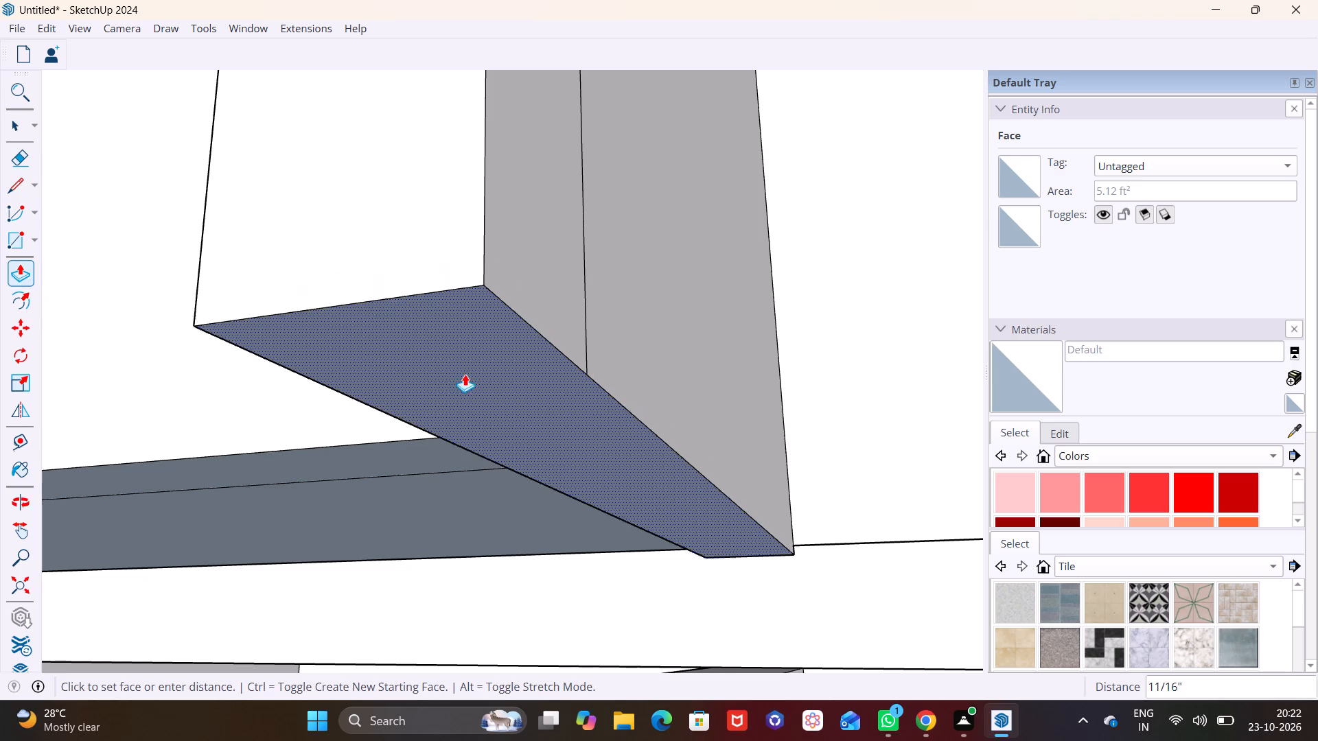
scroll(454, 423, down, 3)
click(470, 646)
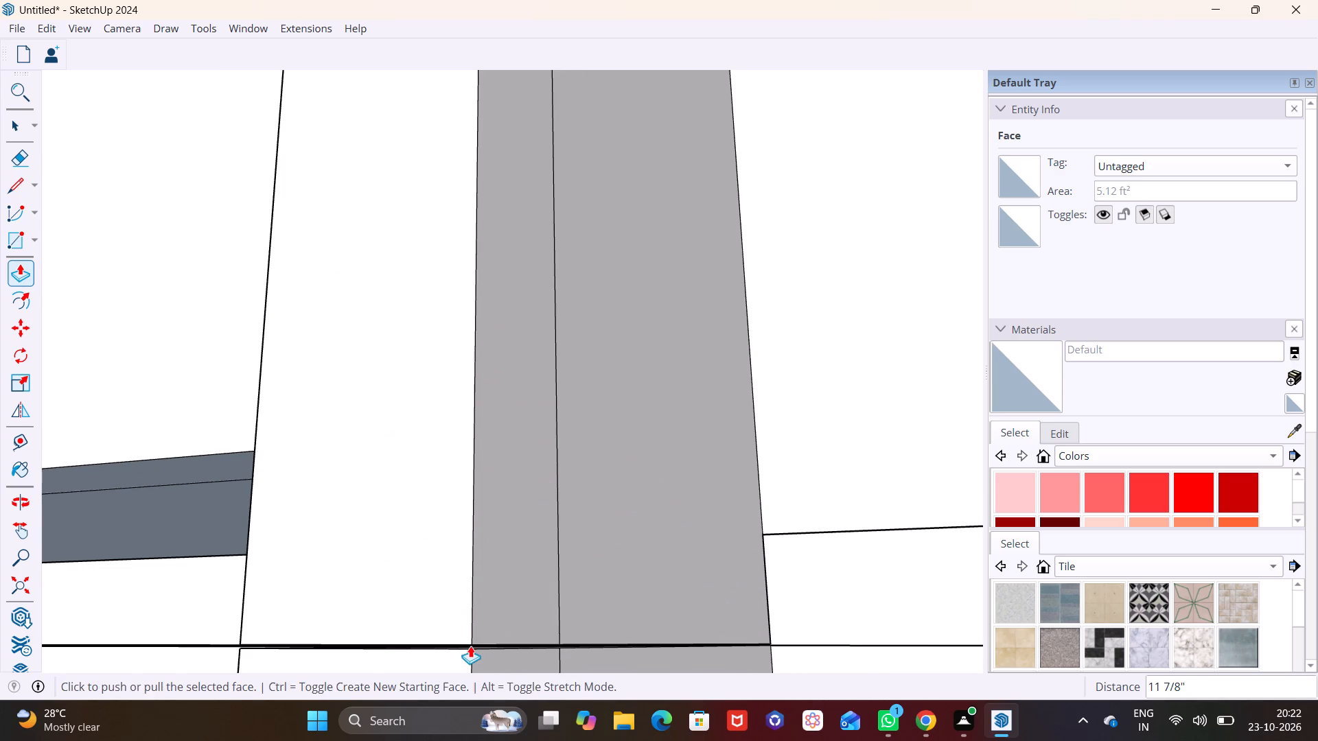
middle_drag(430, 590, 443, 534)
scroll(443, 553, up, 7)
shift+middle_drag(498, 637, 461, 539)
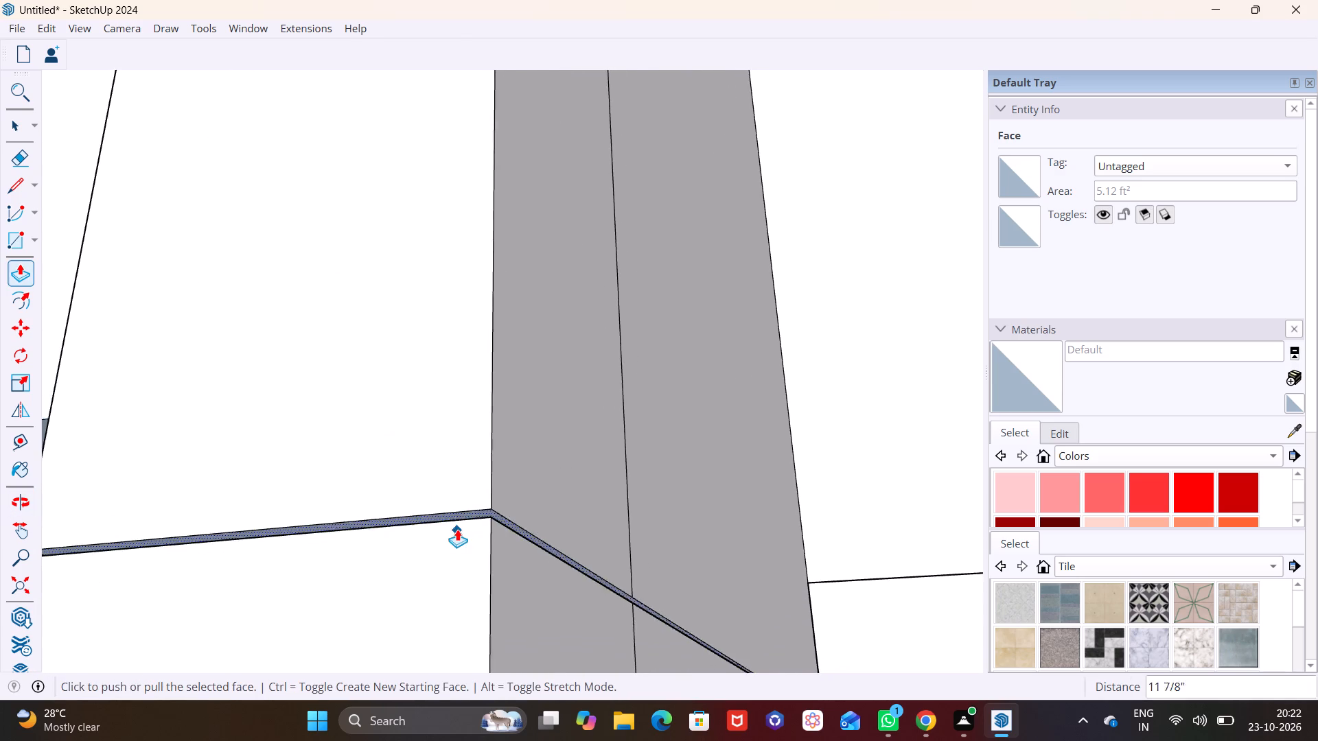
scroll(457, 529, up, 7)
click(512, 497)
click(522, 512)
Examine the joints between storeys along both projecting front walls and the recessed facade between them.
scroll(523, 497, down, 6)
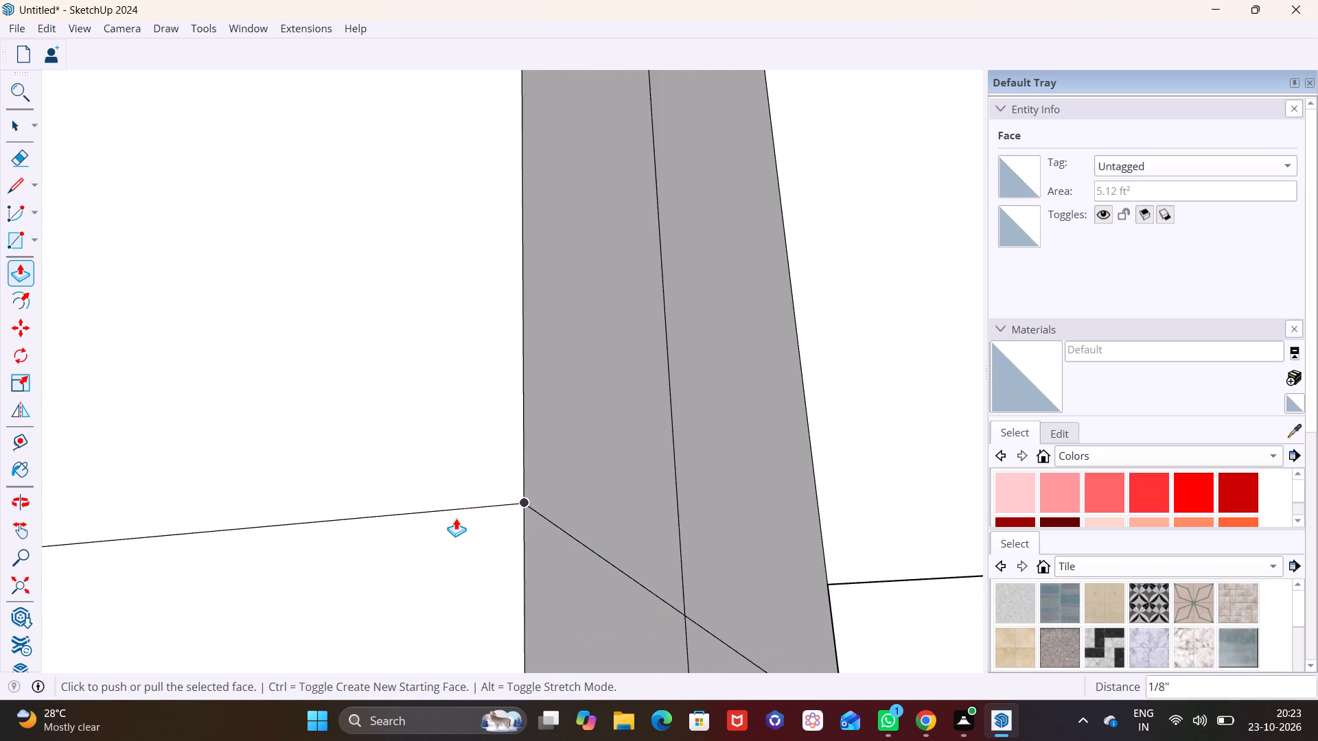
scroll(456, 518, down, 20)
scroll(456, 518, down, 6)
scroll(433, 560, up, 1)
scroll(430, 563, down, 4)
shift+middle_drag(470, 549, 559, 360)
scroll(559, 438, down, 3)
shift+middle_drag(555, 488, 551, 312)
scroll(544, 405, down, 4)
shift+middle_drag(599, 525, 587, 358)
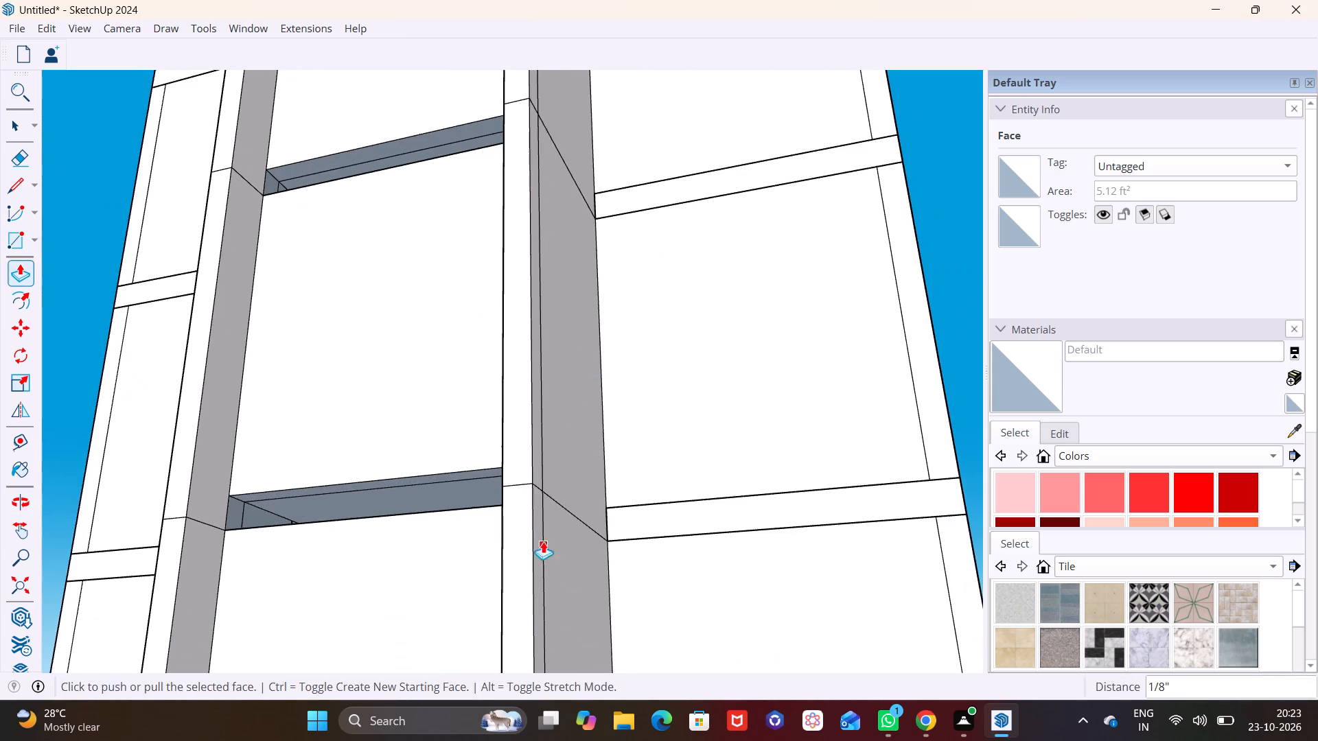
shift+middle_drag(543, 541, 571, 274)
scroll(564, 482, down, 2)
shift+middle_drag(556, 545, 548, 377)
shift+scroll(548, 383, up, 1)
middle_drag(494, 307, 528, 542)
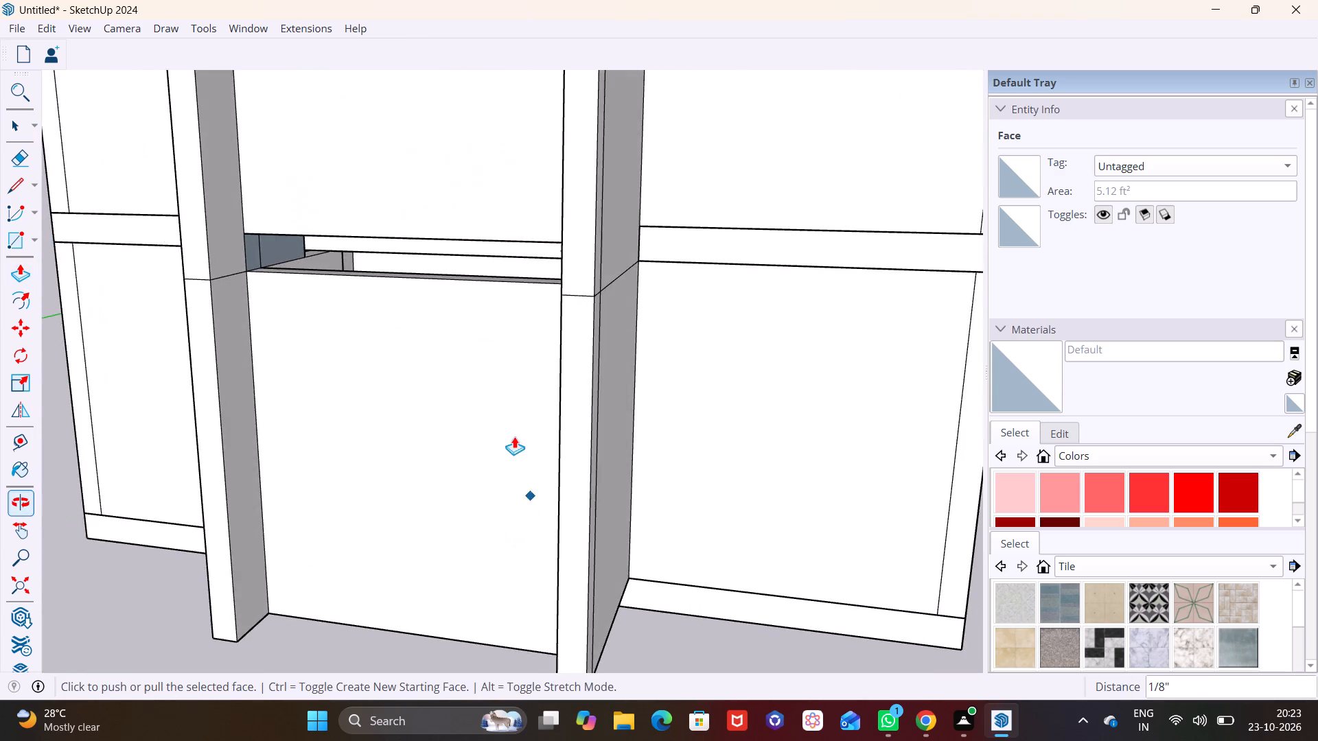
scroll(508, 397, down, 12)
shift+middle_drag(483, 379, 478, 535)
middle_drag(469, 459, 520, 486)
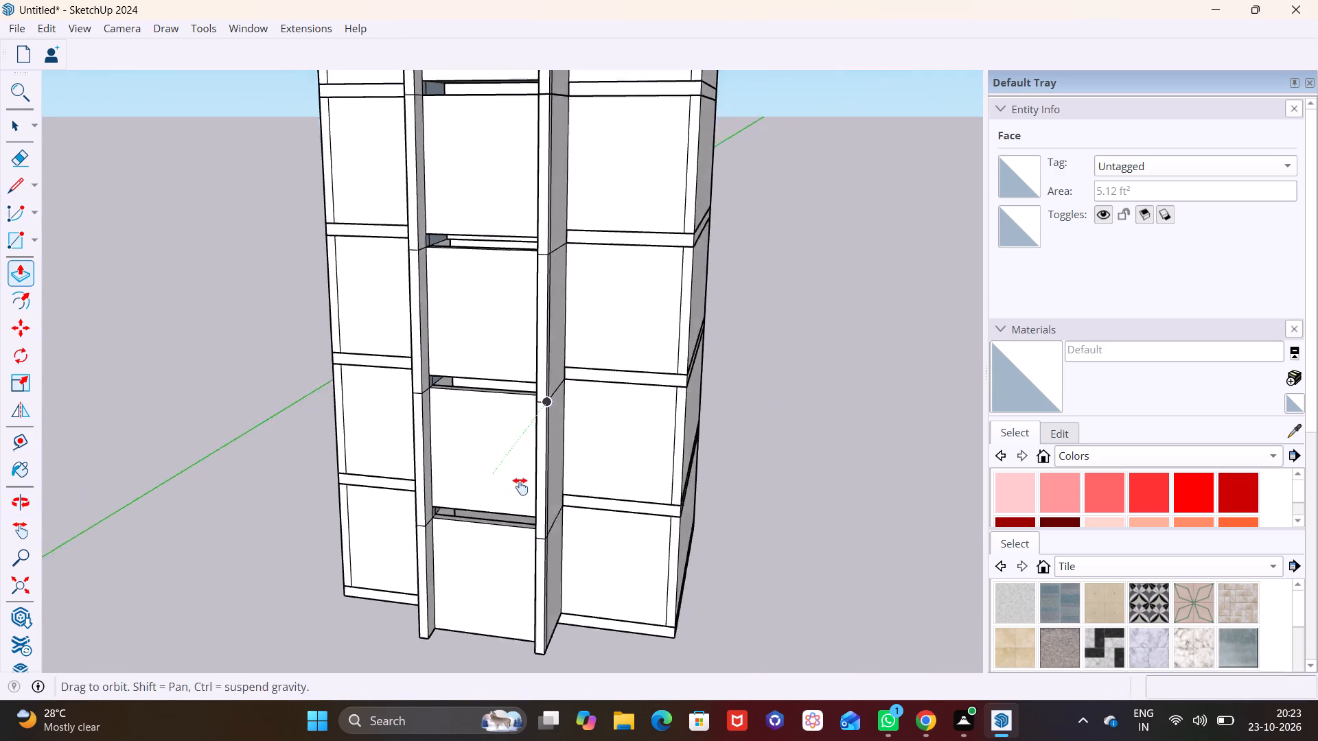
middle_drag(520, 486, 566, 490)
shift+middle_drag(531, 427, 460, 541)
scroll(507, 478, down, 2)
middle_drag(579, 520, 664, 481)
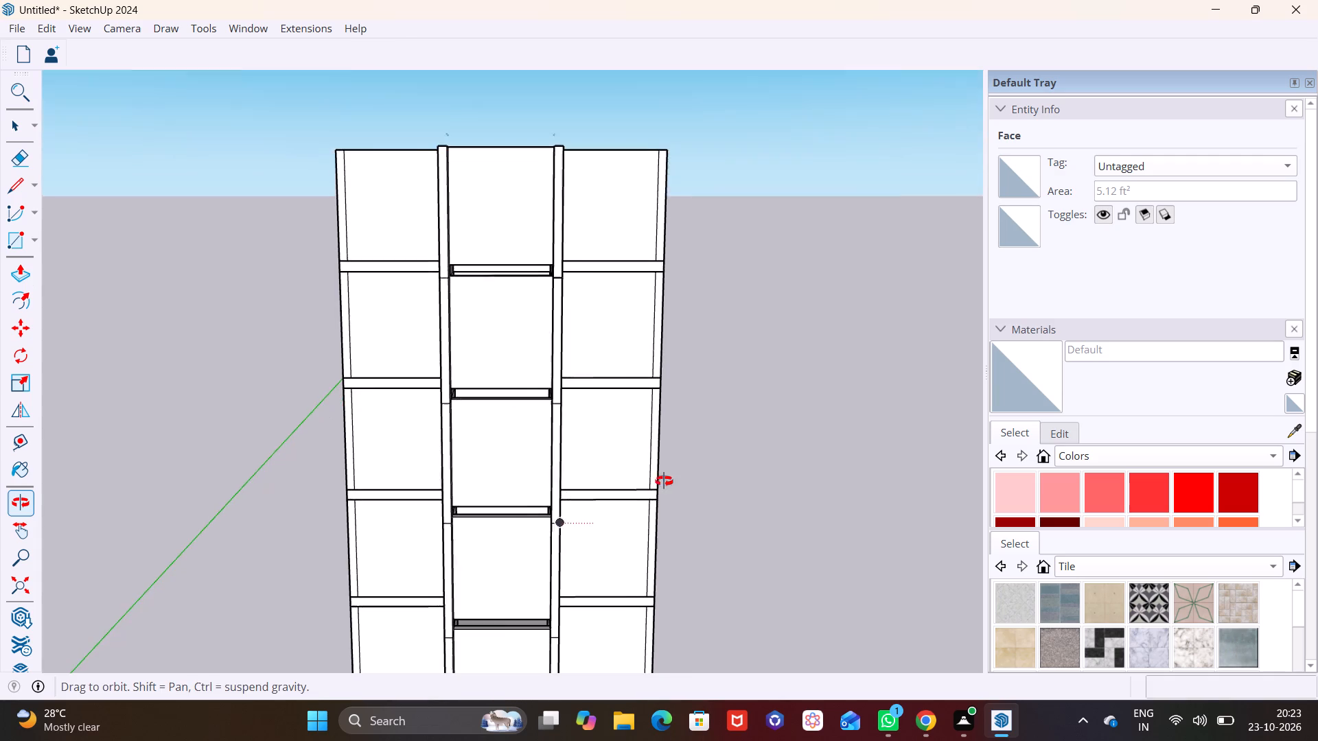
middle_drag(664, 481, 658, 477)
scroll(472, 464, up, 8)
middle_drag(471, 449, 367, 488)
scroll(366, 485, down, 1)
shift+middle_drag(361, 473, 314, 628)
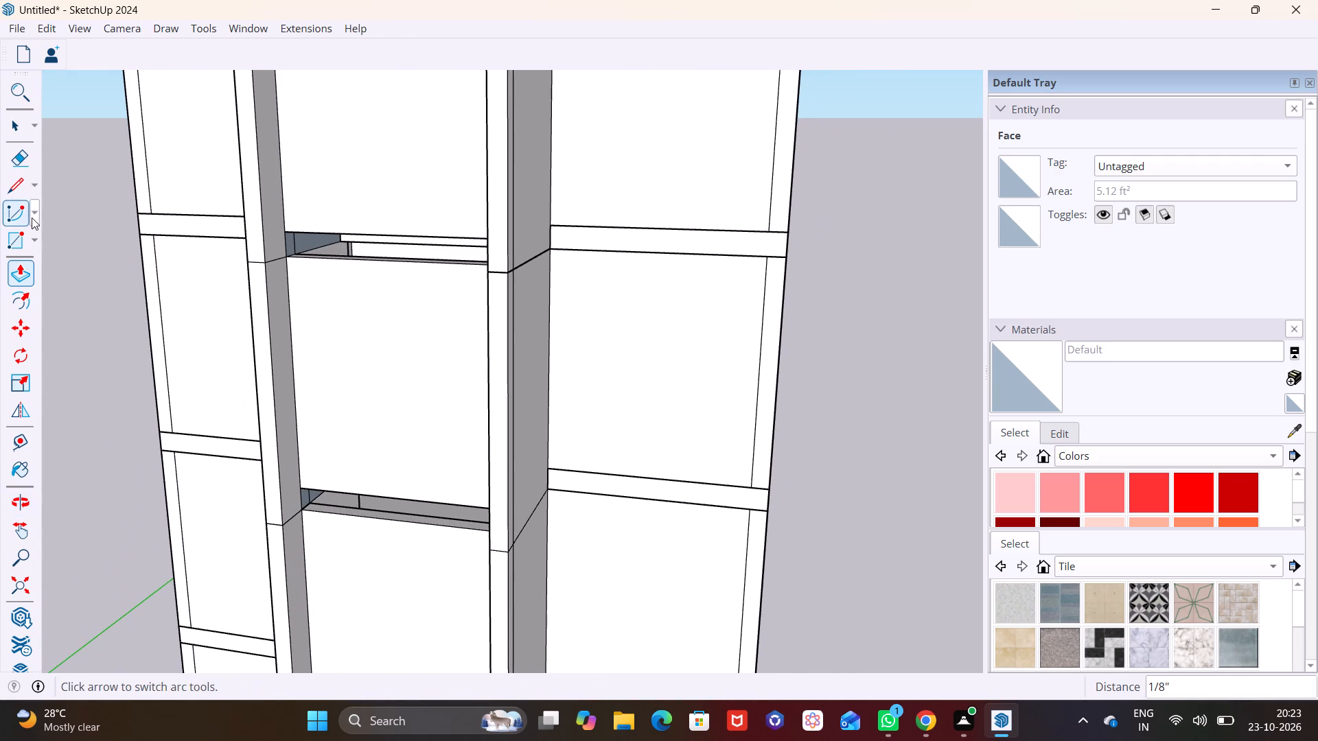
Draw a 9' by 54' rectangle between the projecting walls, from the top storey's upper left corner to the ground storey's lower right corner.
click(38, 243)
click(43, 262)
shift+middle_drag(220, 257, 254, 474)
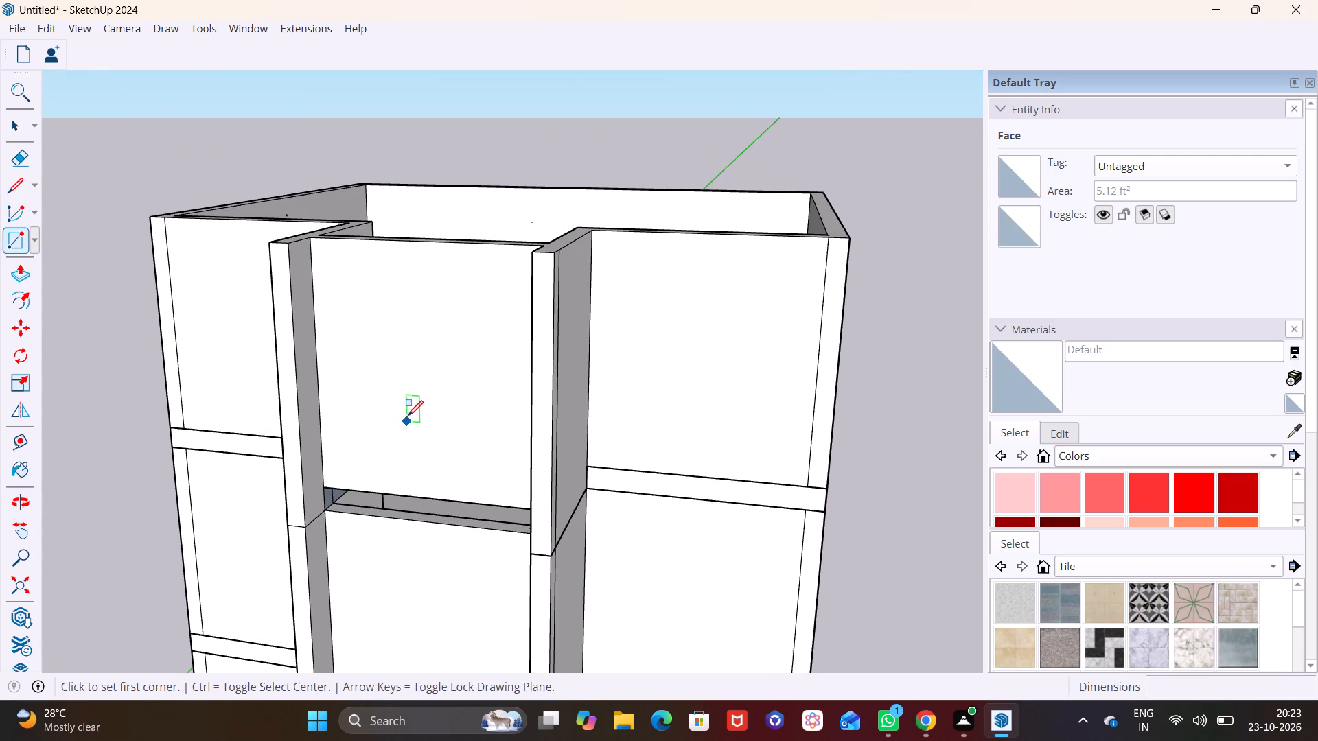
scroll(400, 405, up, 3)
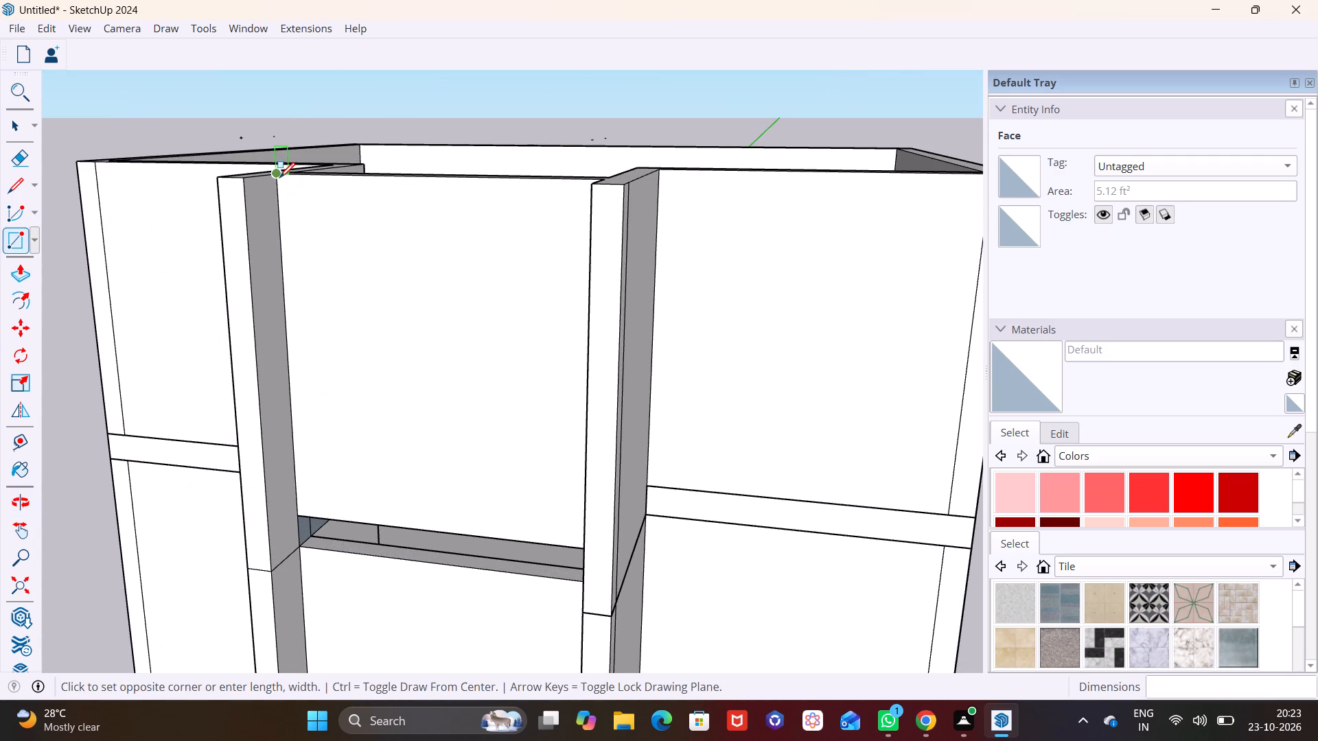
click(279, 178)
scroll(492, 534, up, 1)
middle_drag(492, 534, 522, 338)
shift+middle_drag(560, 608, 565, 508)
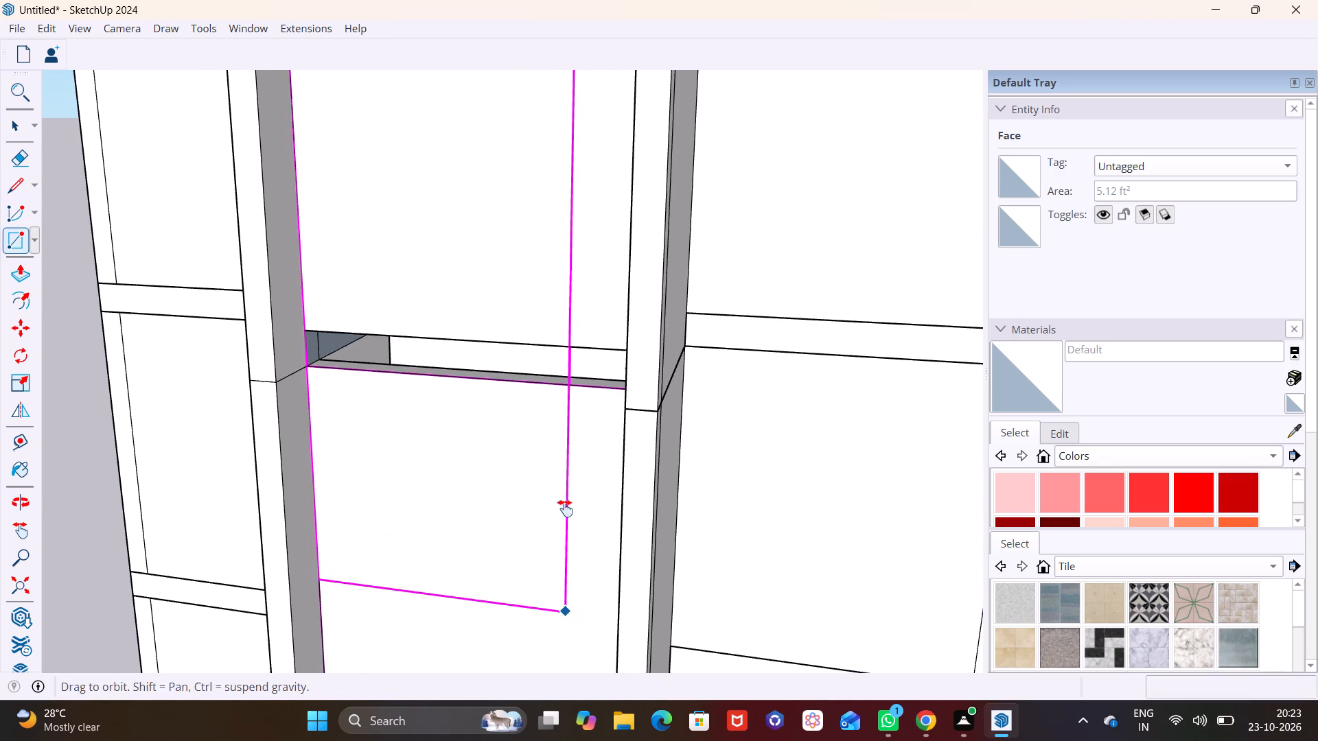
shift+middle_drag(565, 508, 570, 377)
middle_drag(557, 603, 599, 373)
scroll(608, 579, down, 1)
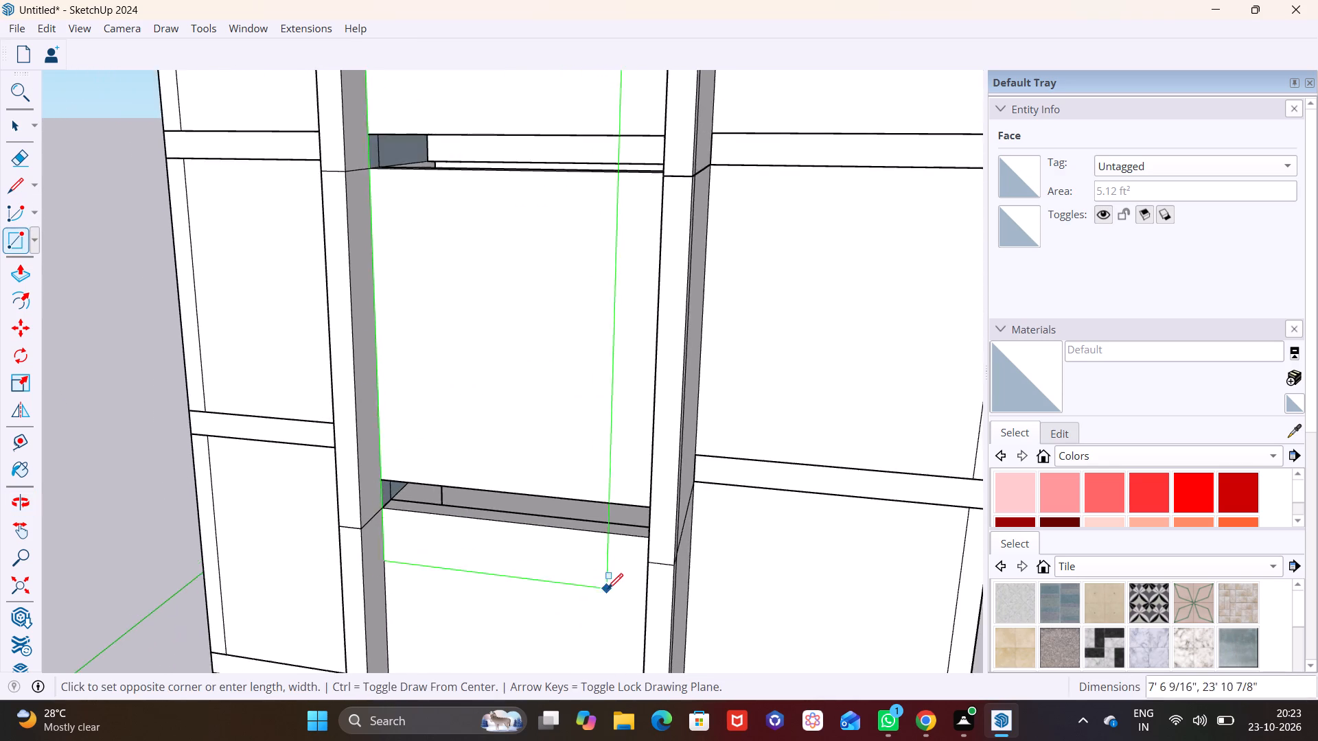
shift+middle_drag(599, 585, 623, 353)
shift+middle_drag(614, 594, 627, 325)
shift+middle_drag(629, 552, 654, 325)
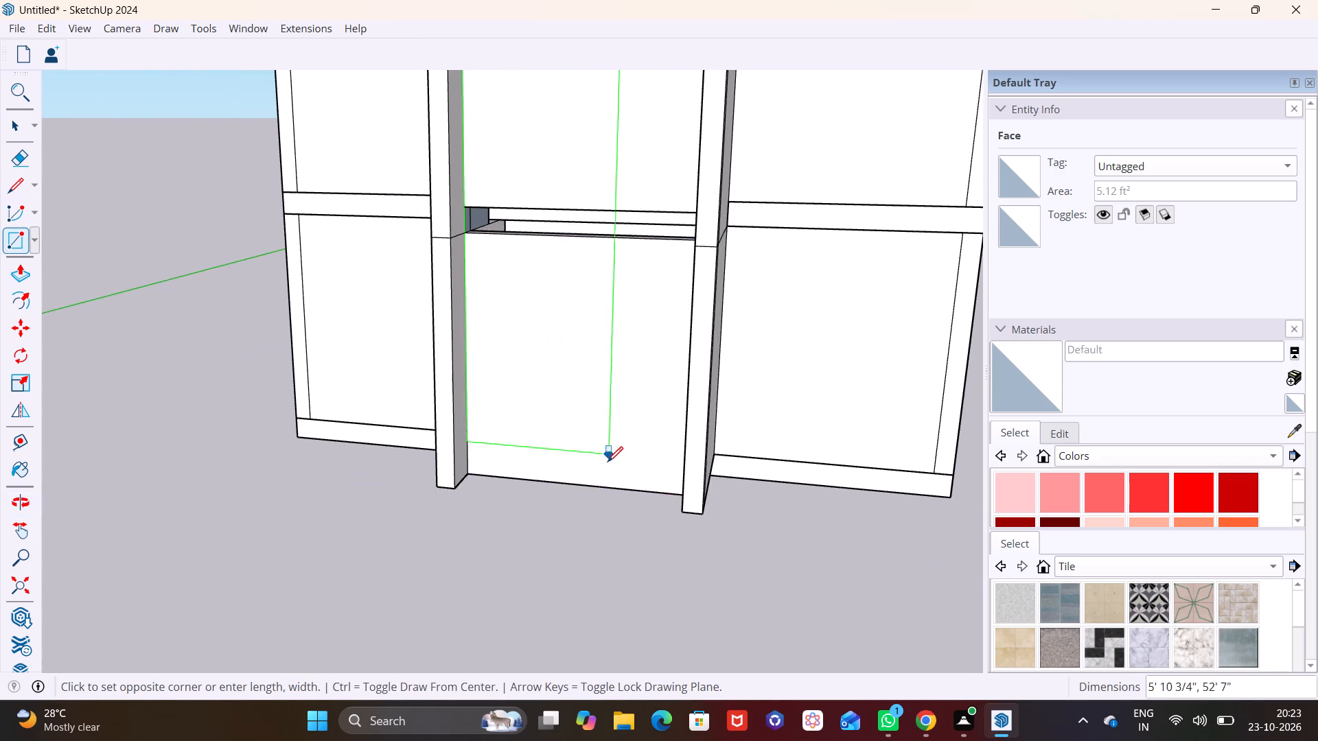
scroll(608, 462, up, 9)
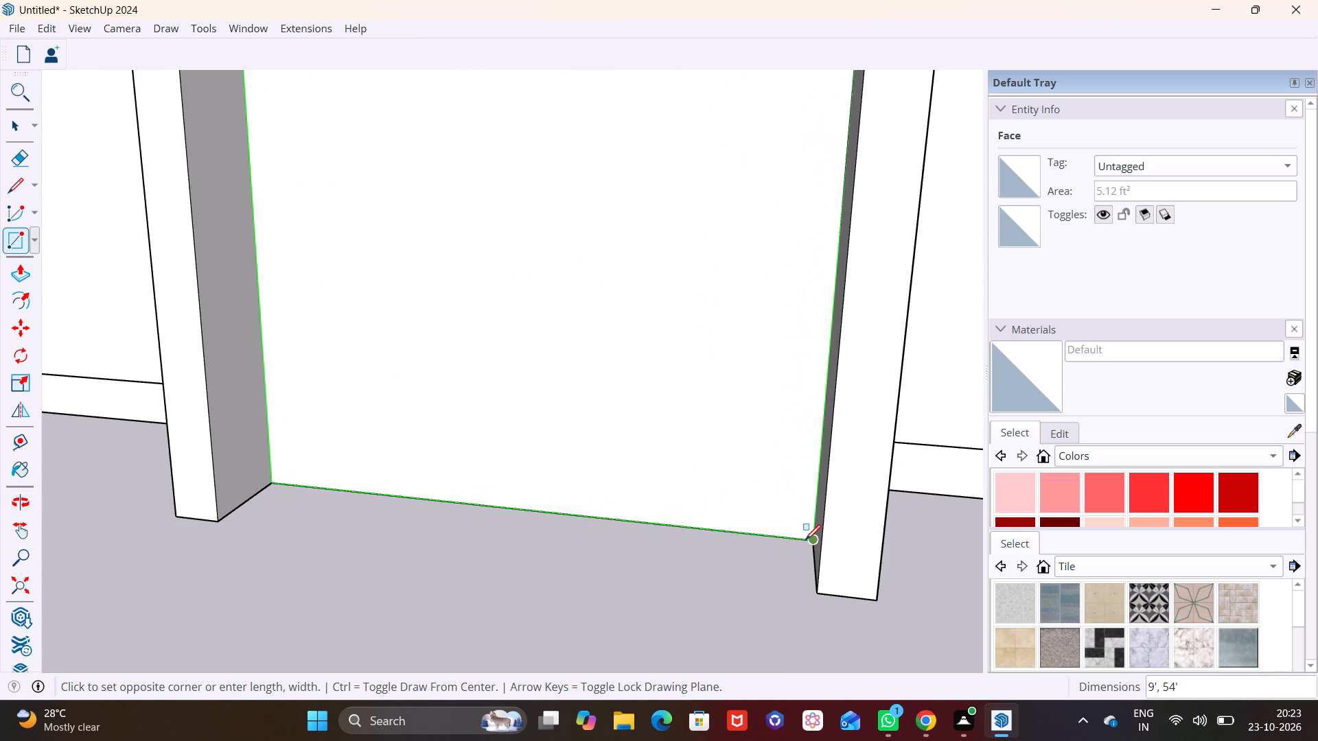
click(806, 539)
scroll(531, 399, down, 12)
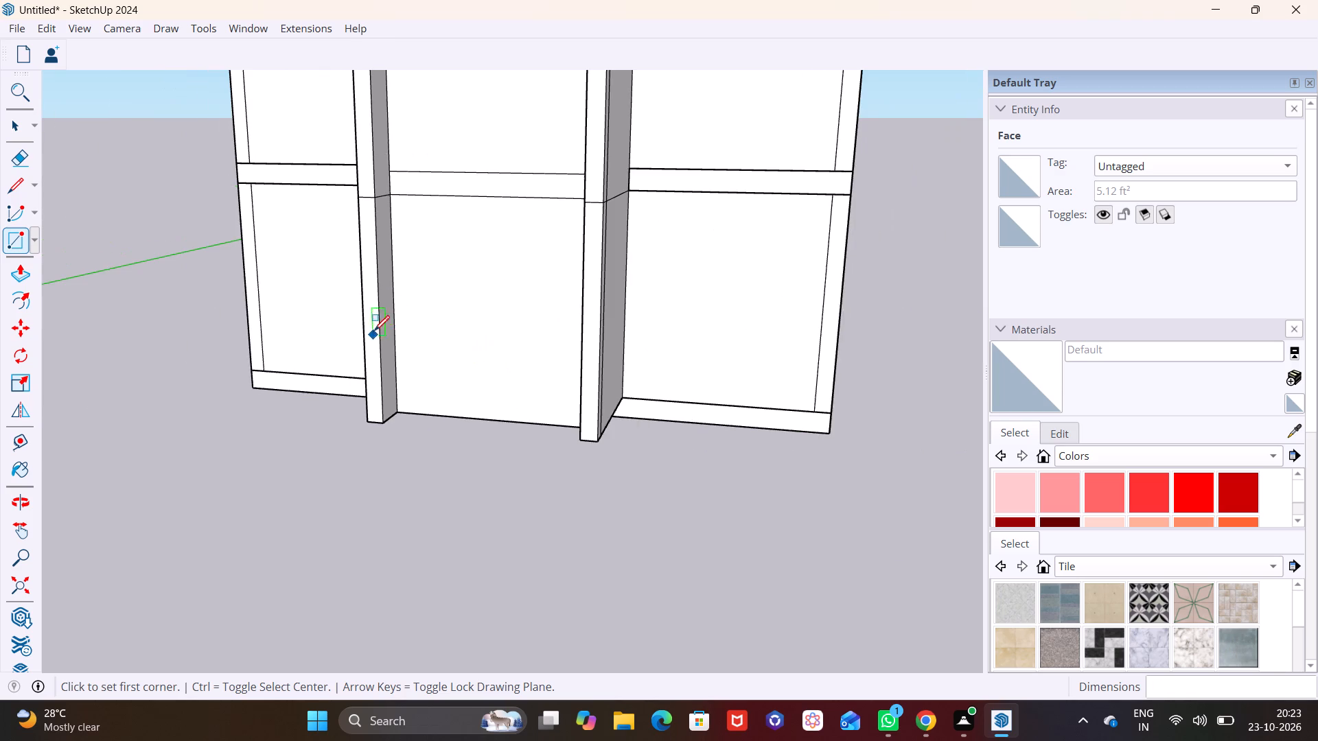
shift+middle_drag(419, 281, 422, 436)
key(space)
click(482, 416)
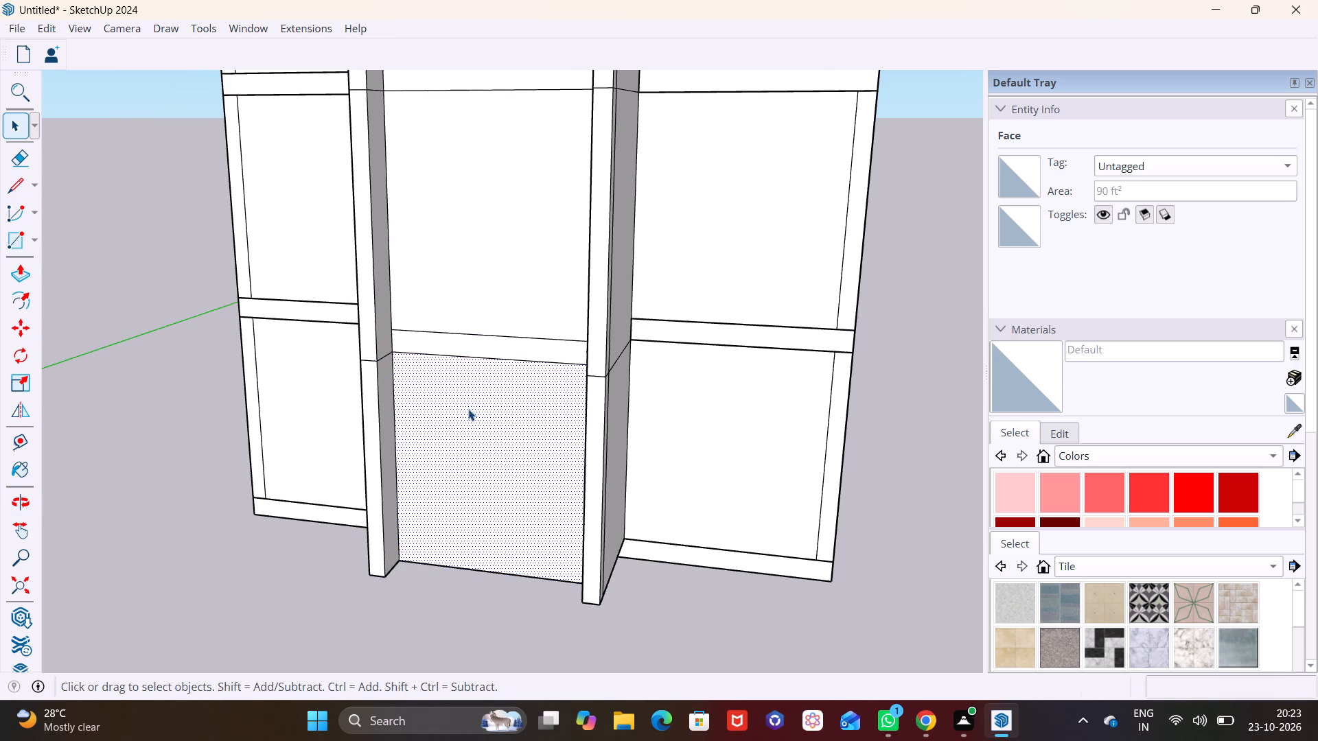
key(space)
click(460, 586)
Examine the building's front, projecting walls and outer sides from several angles.
scroll(399, 519, down, 9)
middle_drag(415, 492, 551, 508)
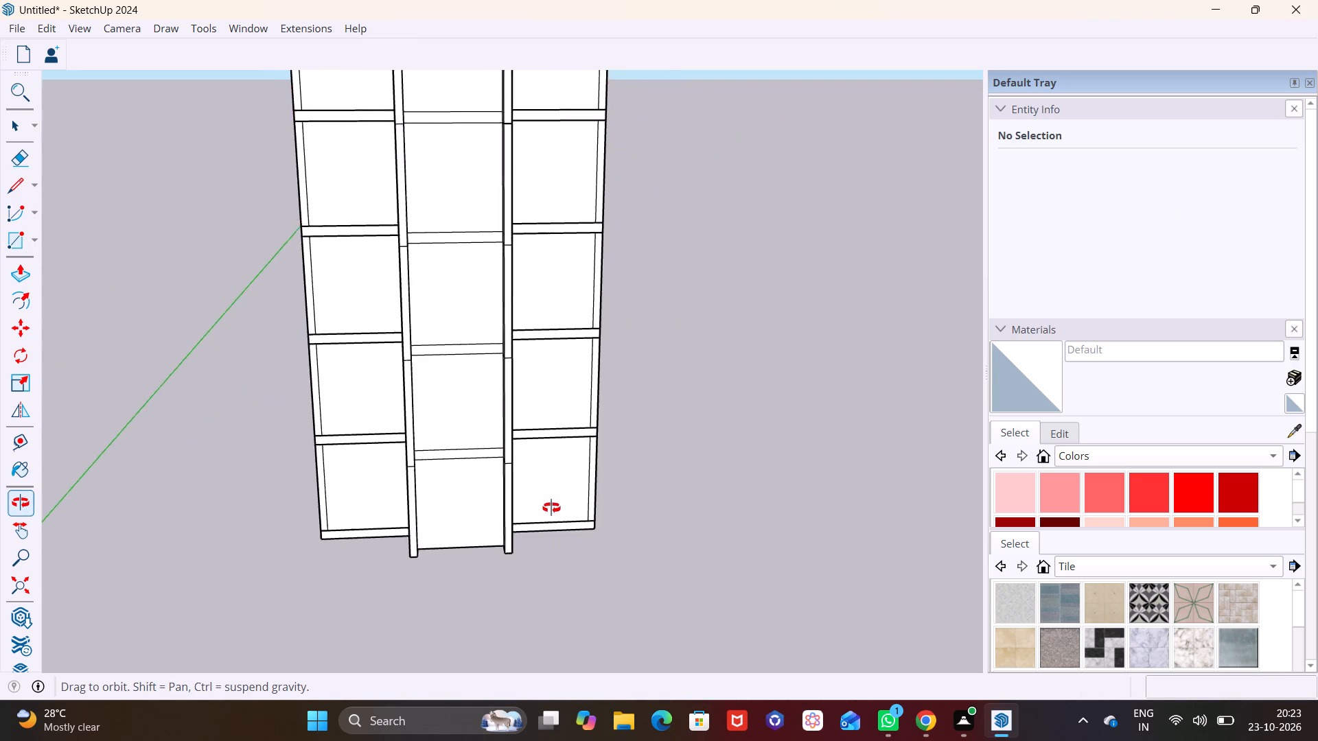
middle_drag(551, 508, 548, 486)
scroll(369, 399, down, 4)
middle_drag(392, 388, 277, 255)
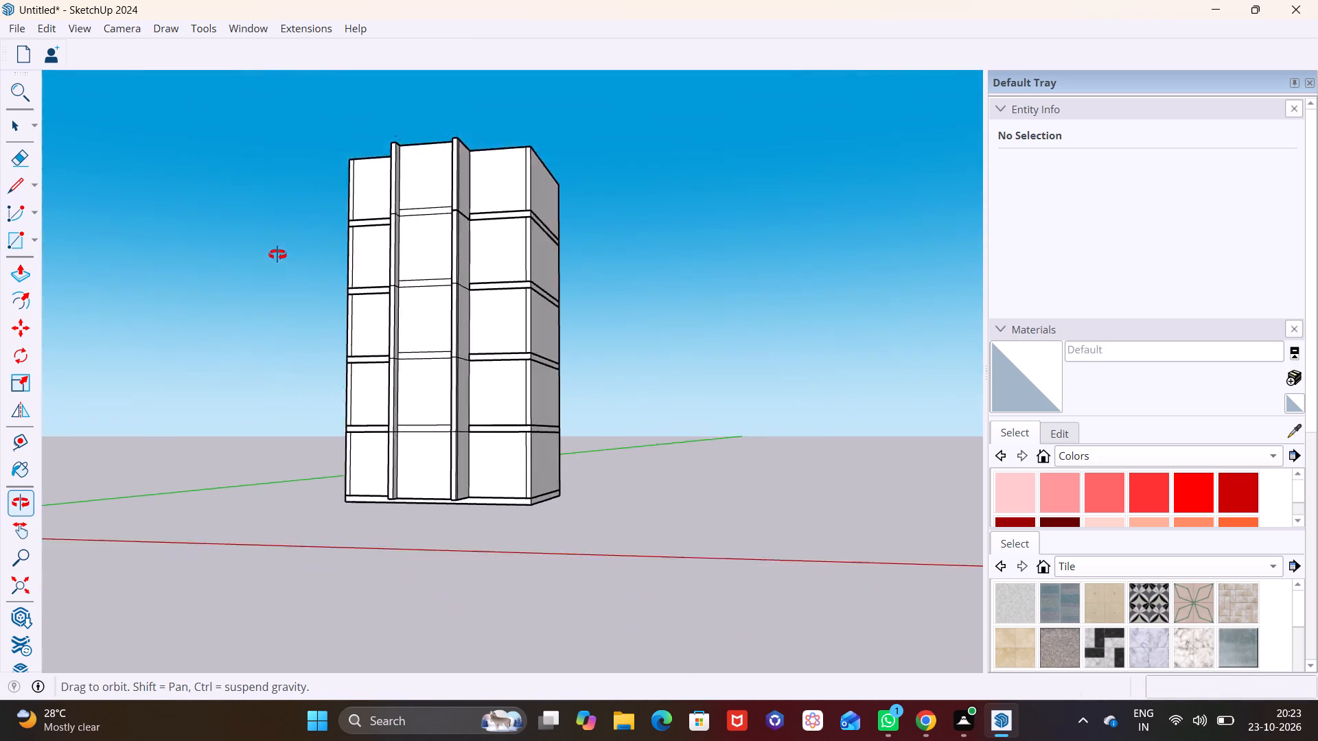
middle_drag(277, 255, 470, 438)
scroll(334, 370, up, 6)
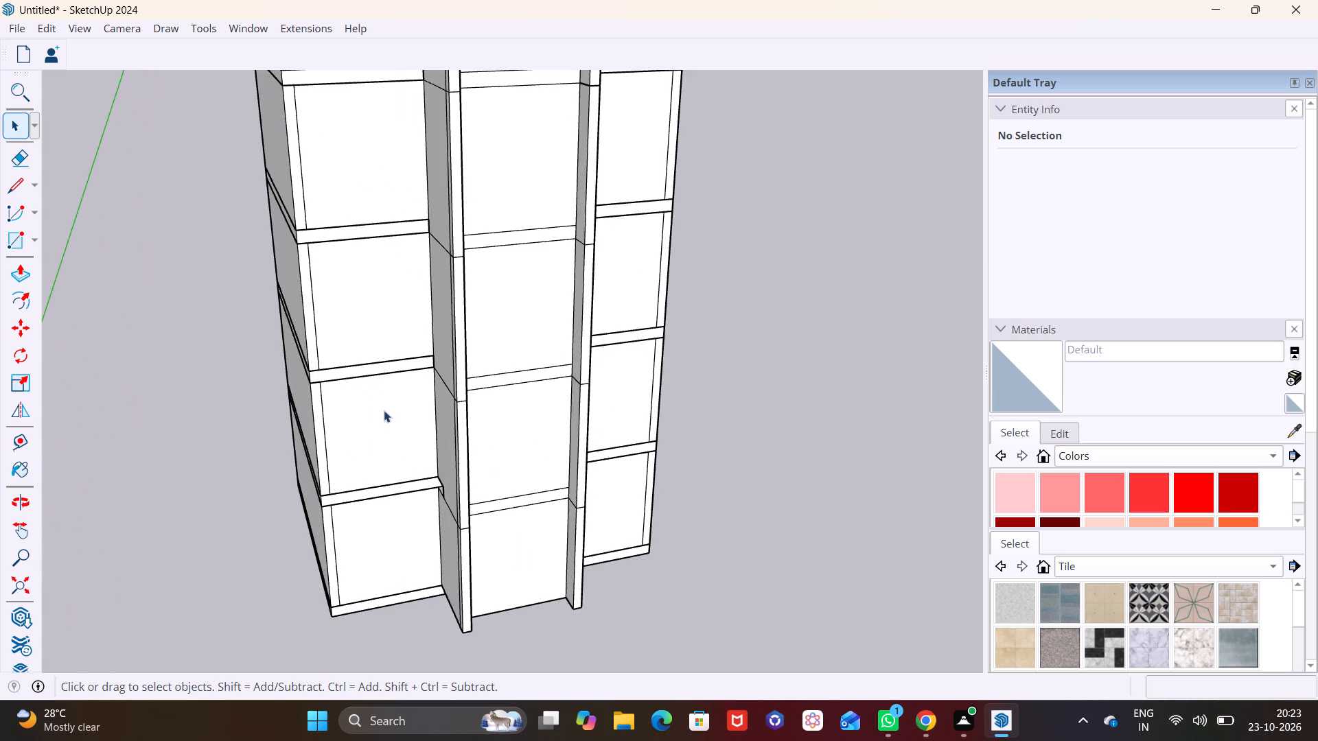
middle_drag(380, 410, 222, 384)
scroll(421, 406, up, 1)
scroll(424, 406, down, 2)
middle_drag(542, 418, 351, 372)
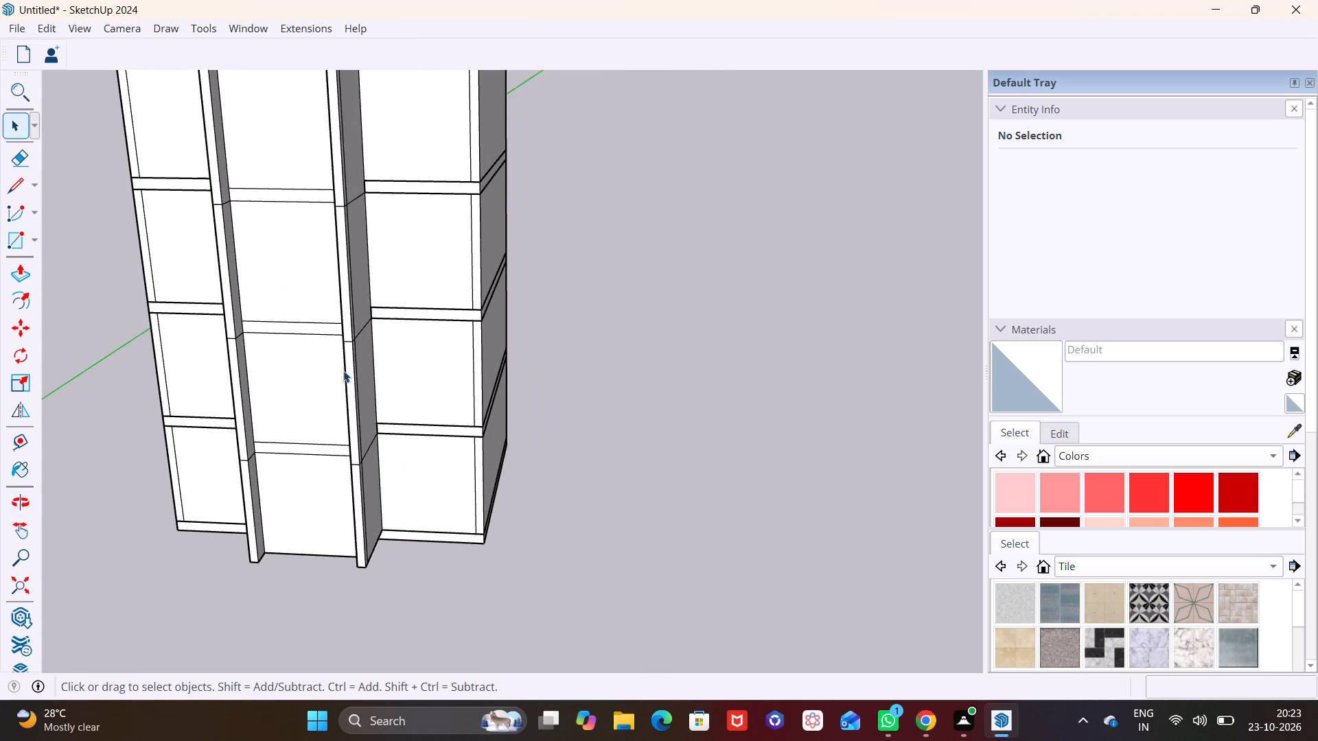
scroll(343, 379, up, 5)
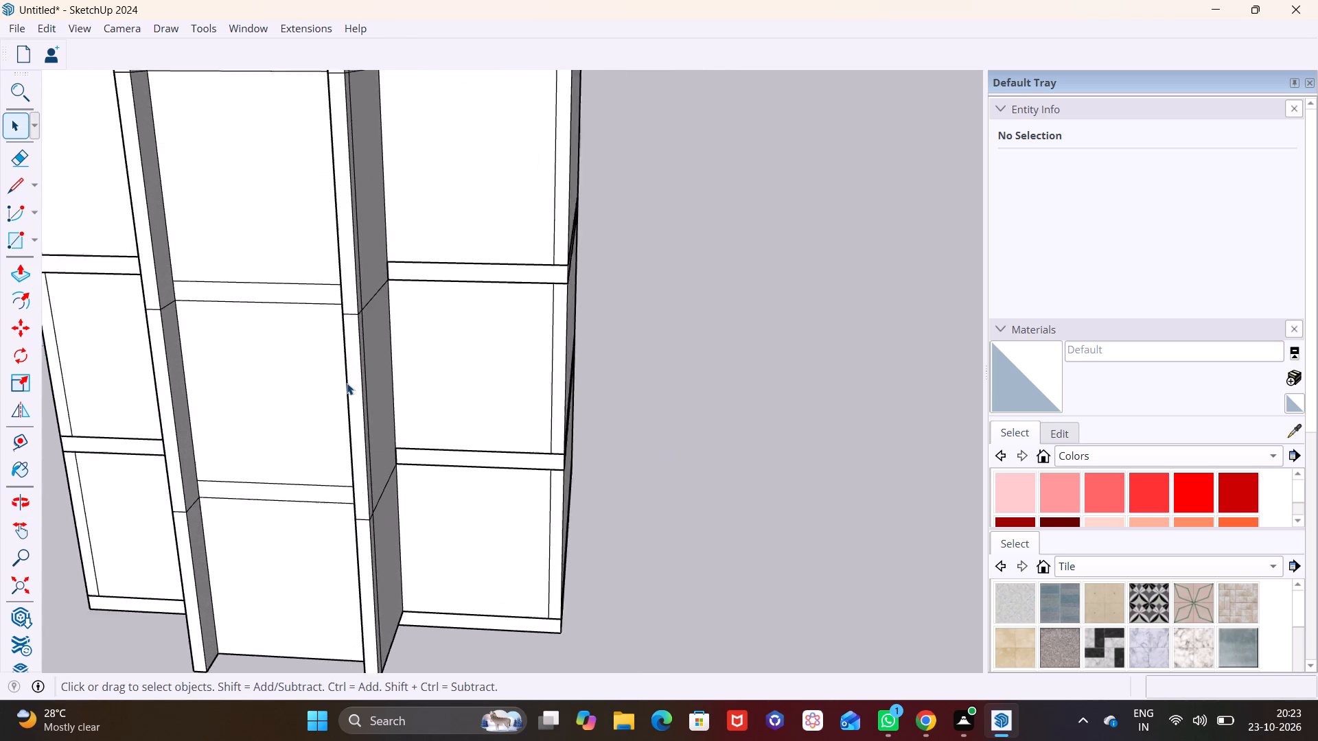
scroll(347, 383, up, 1)
middle_drag(450, 419, 362, 296)
scroll(464, 438, down, 3)
middle_drag(455, 453, 383, 378)
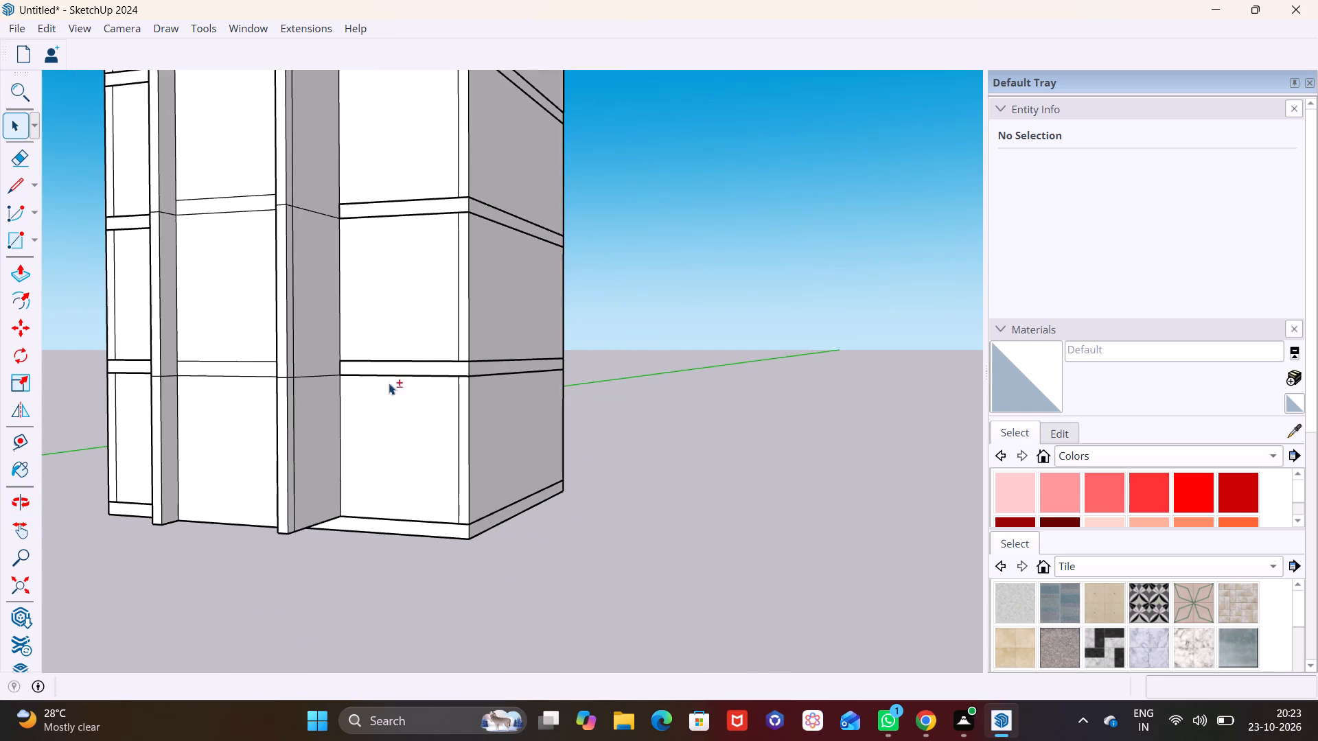
Push/pull the ground storey's right outer side wall face outward about 2' 9 5/8".
click(534, 442)
click(24, 262)
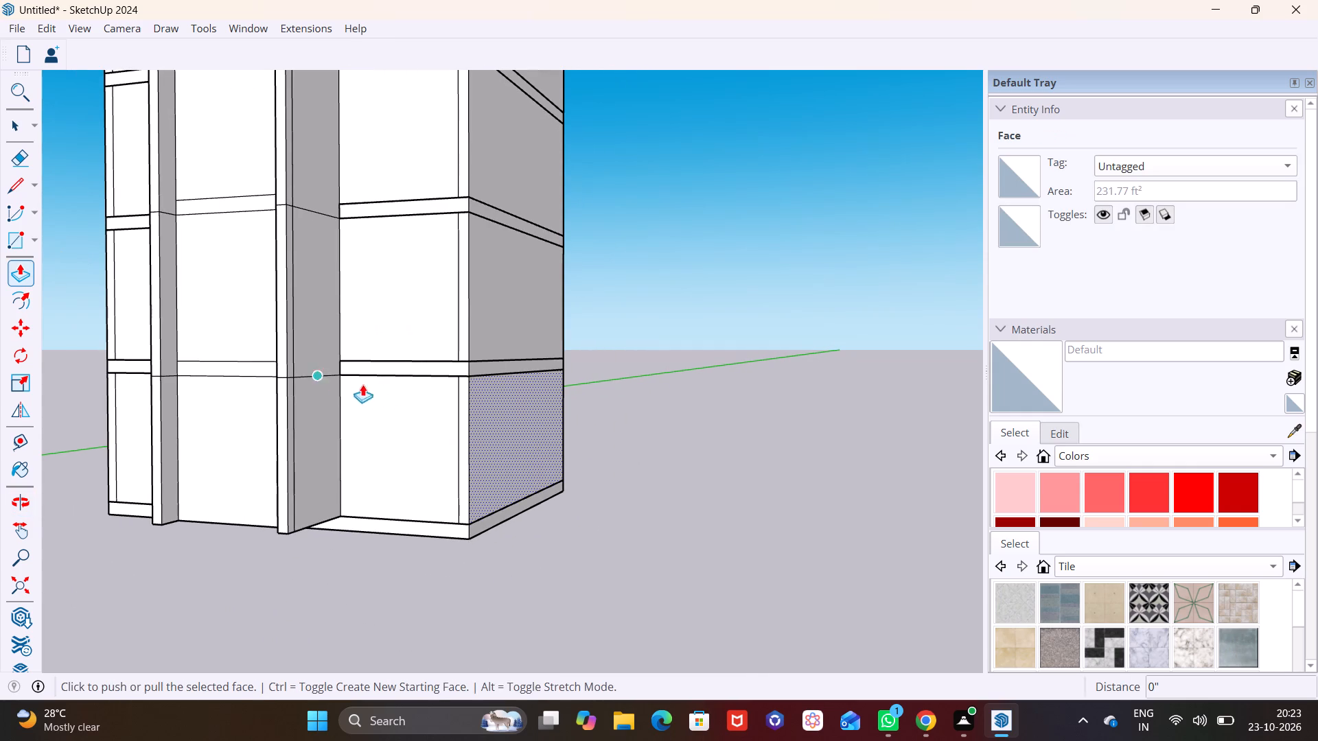
click(506, 404)
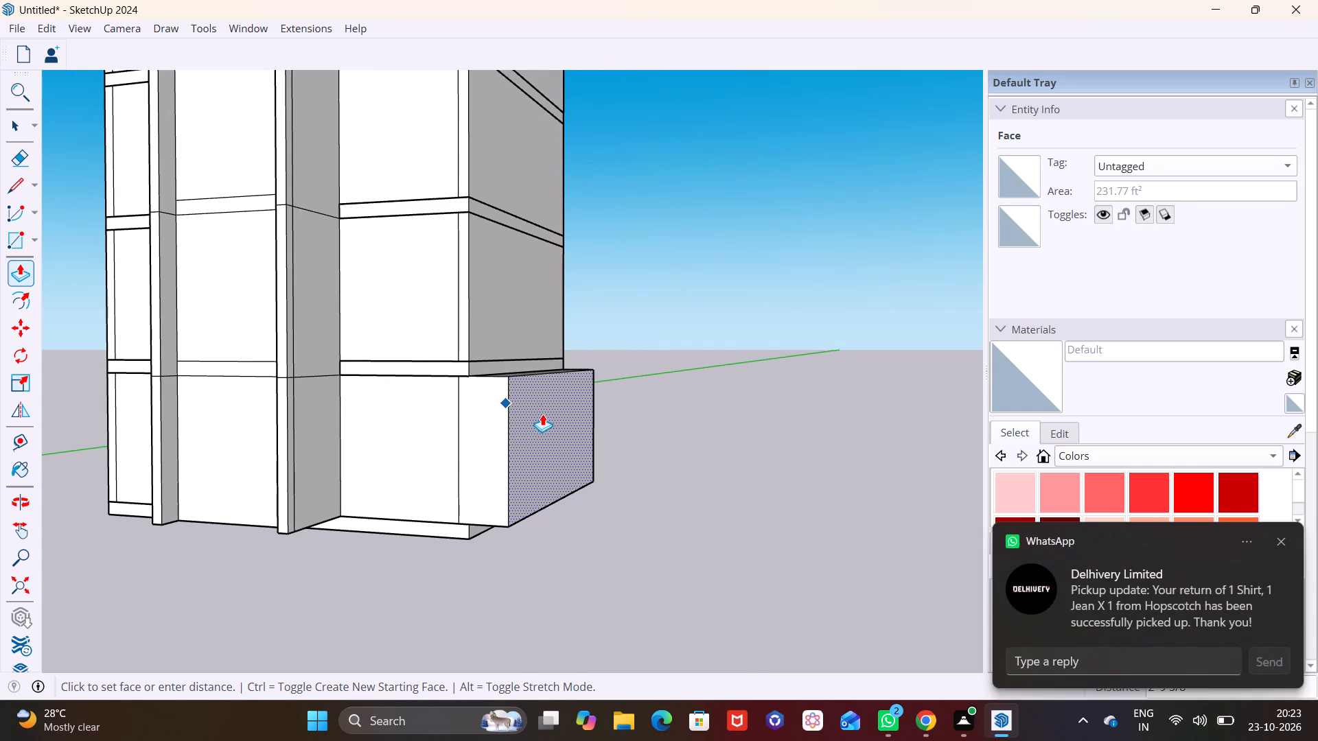
click(542, 414)
scroll(455, 338, up, 3)
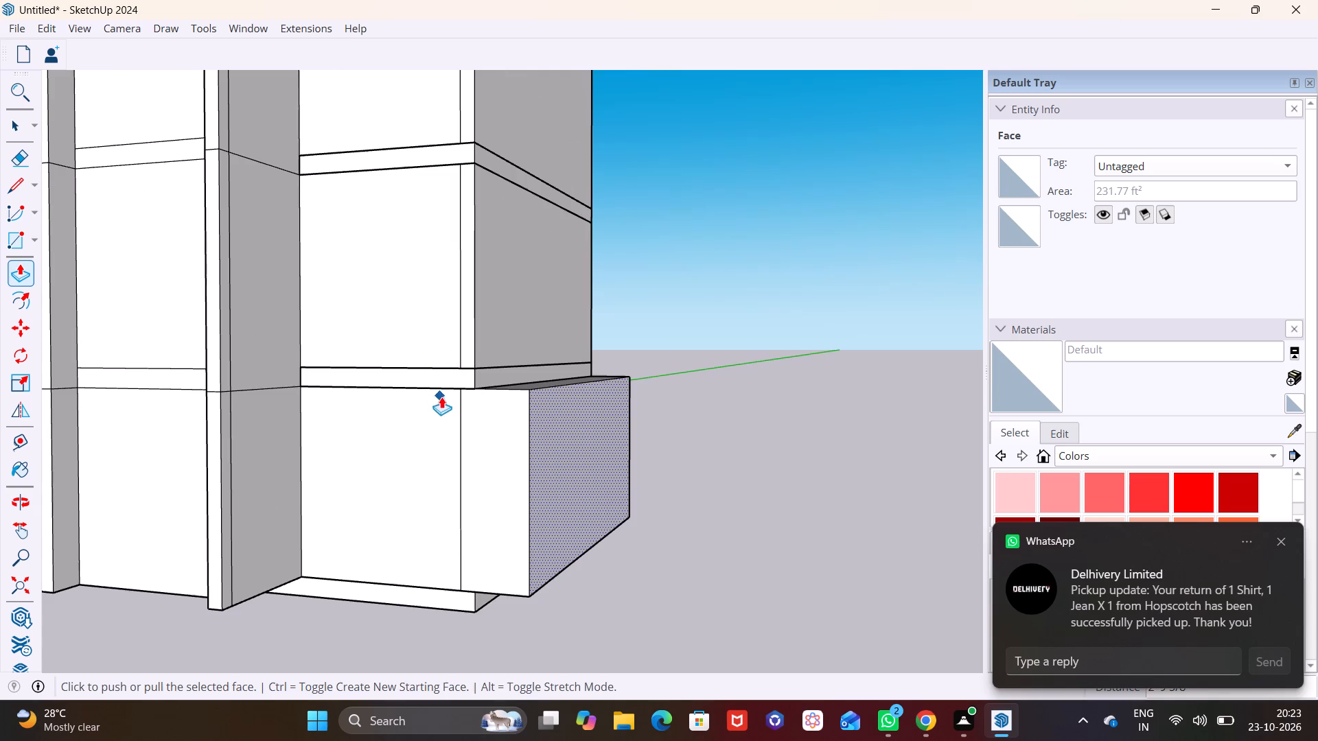
middle_drag(441, 397, 352, 414)
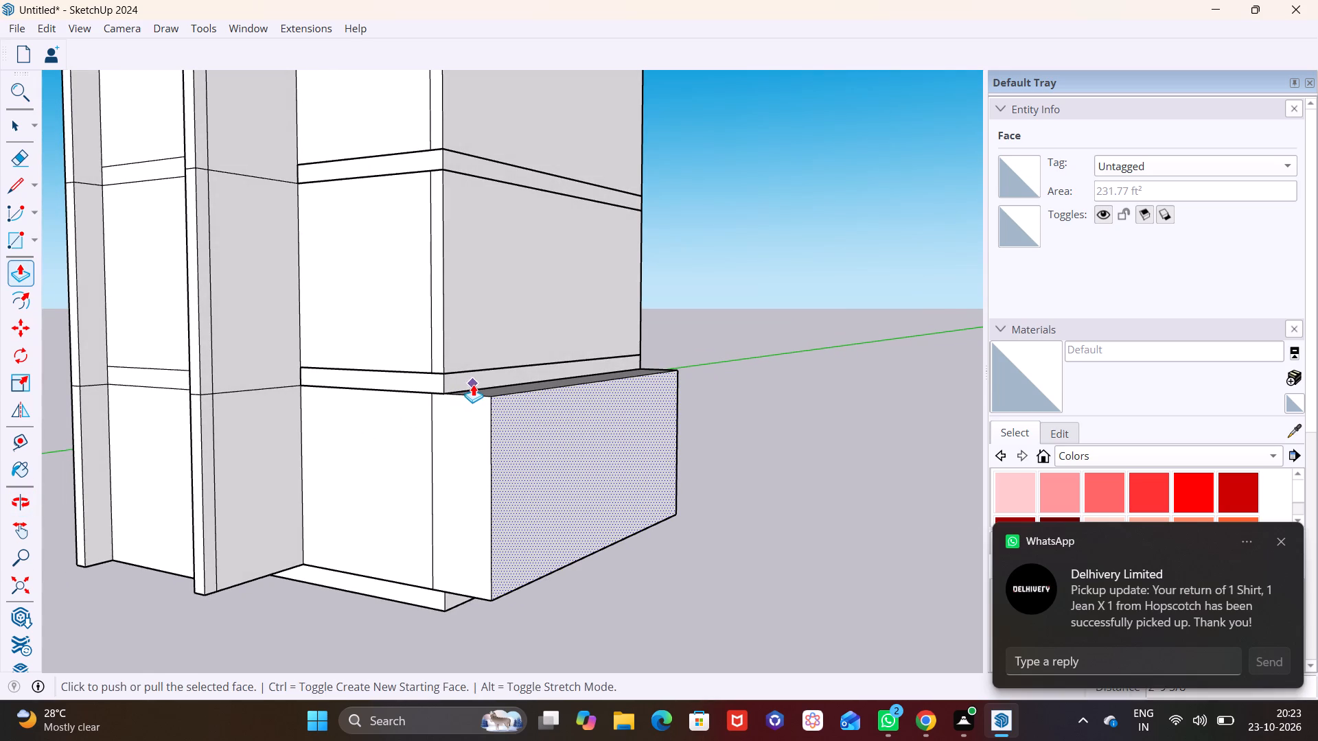
key(space)
Push/pull the second storey's right outer side wall face outward 2' 9 5/8", flush with the extended ground storey.
click(474, 294)
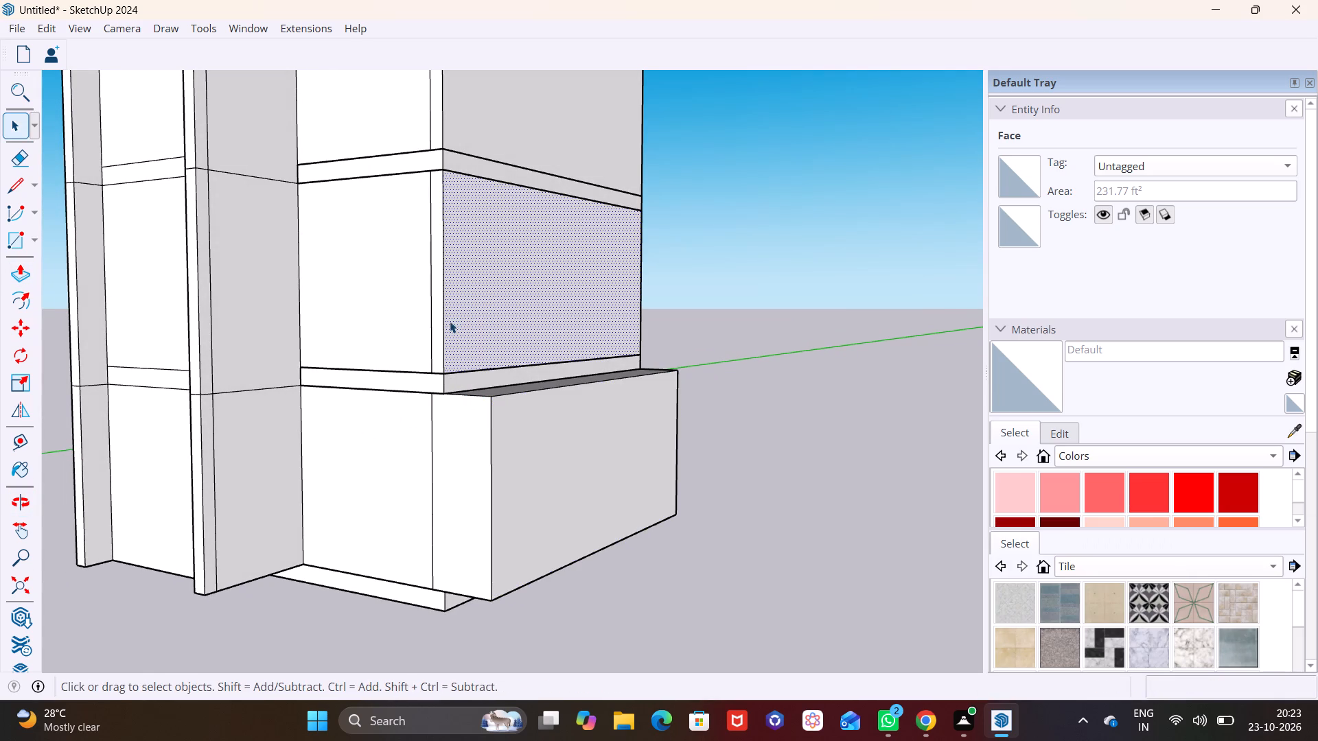
middle_drag(450, 320, 395, 378)
shift+scroll(450, 318, up, 1)
click(27, 272)
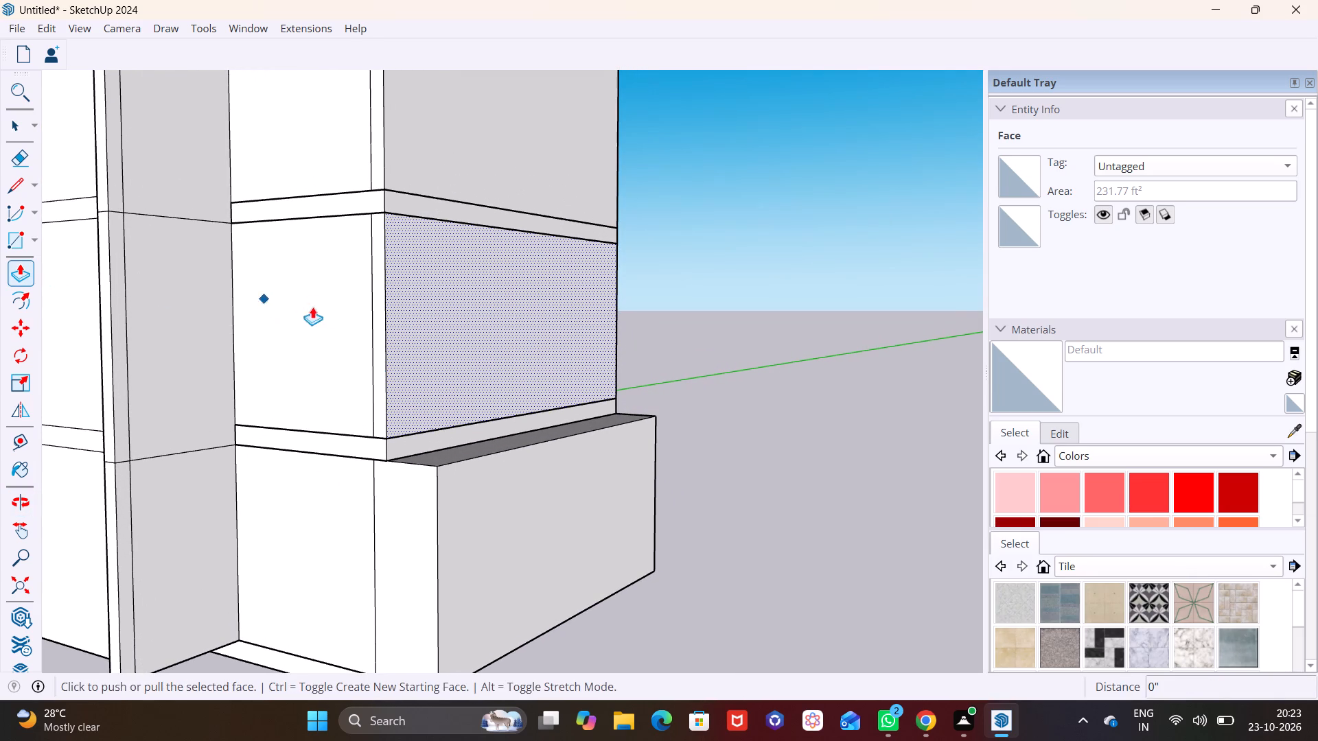
click(418, 327)
click(435, 497)
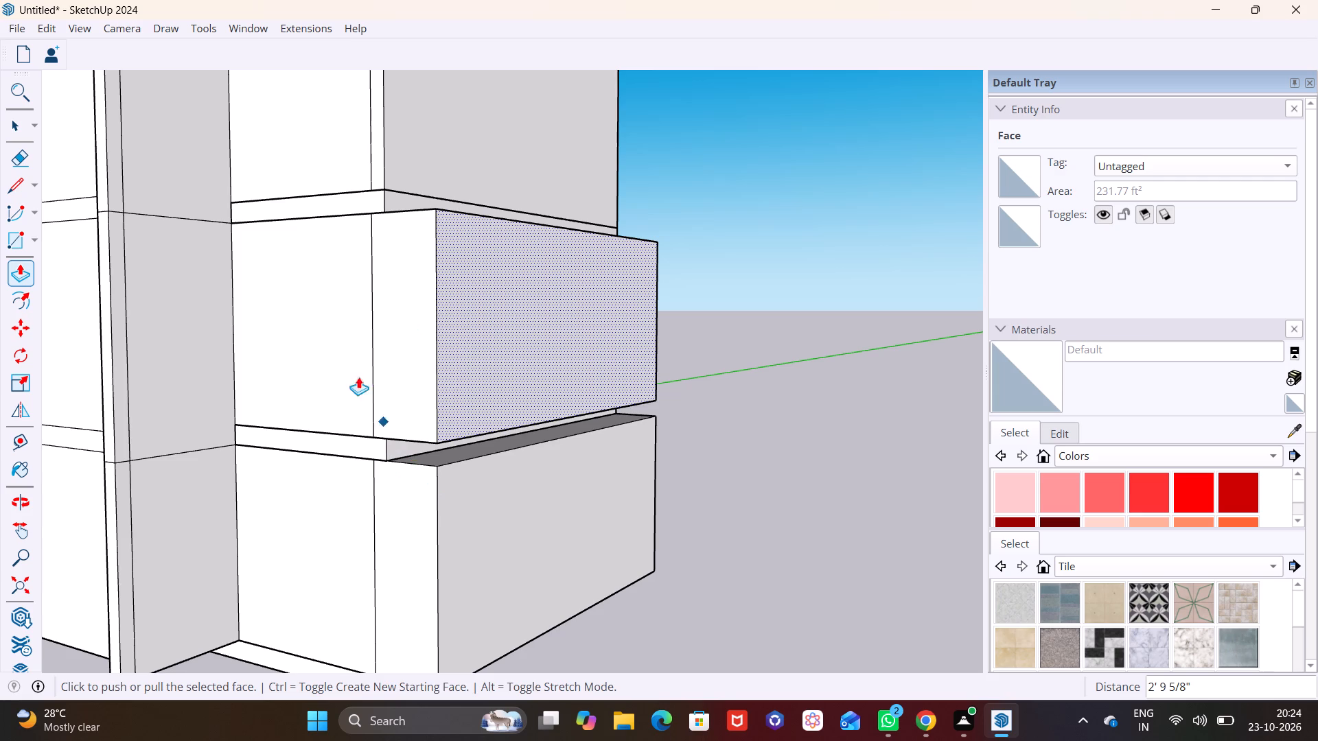
Push/pull the third storey's right outer side wall face outward 2' 9 5/8", flush with the extended second storey.
shift+middle_drag(196, 196, 180, 393)
shift+scroll(176, 394, down, 1)
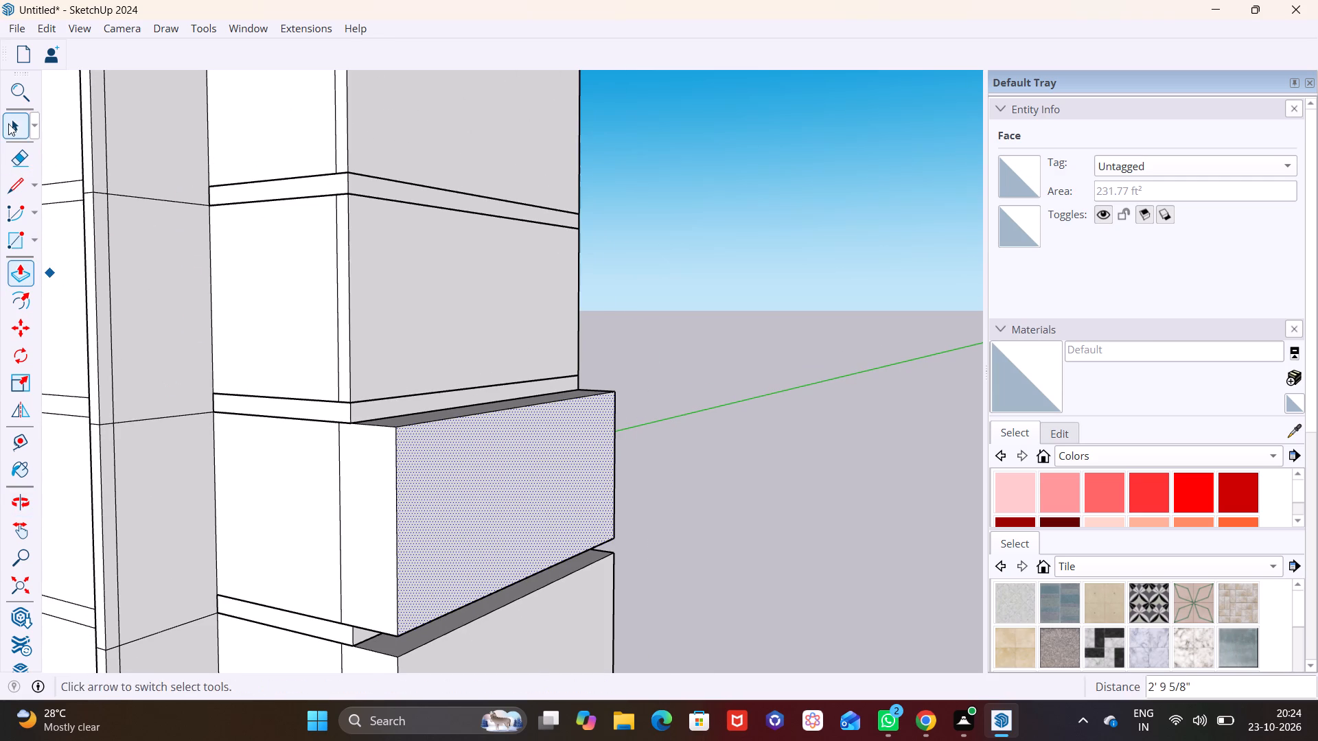
click(8, 123)
click(456, 314)
click(12, 268)
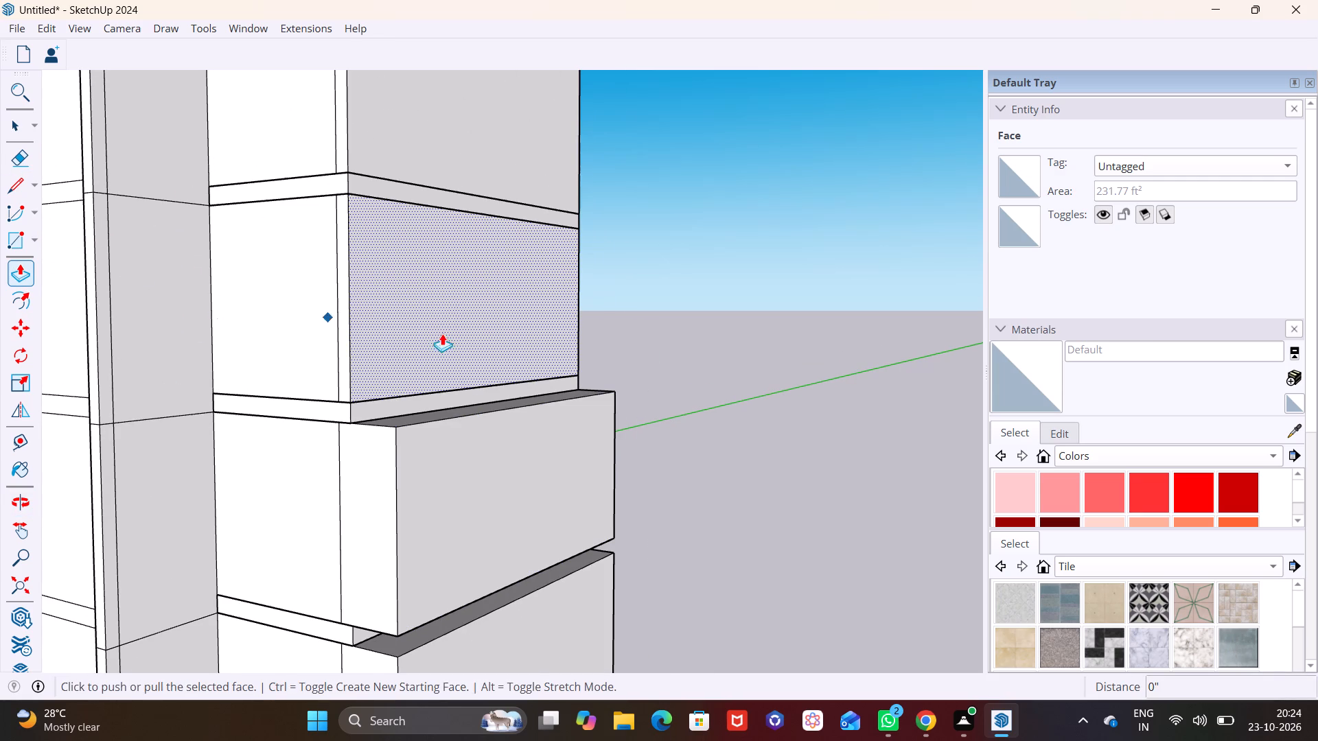
click(479, 325)
click(476, 417)
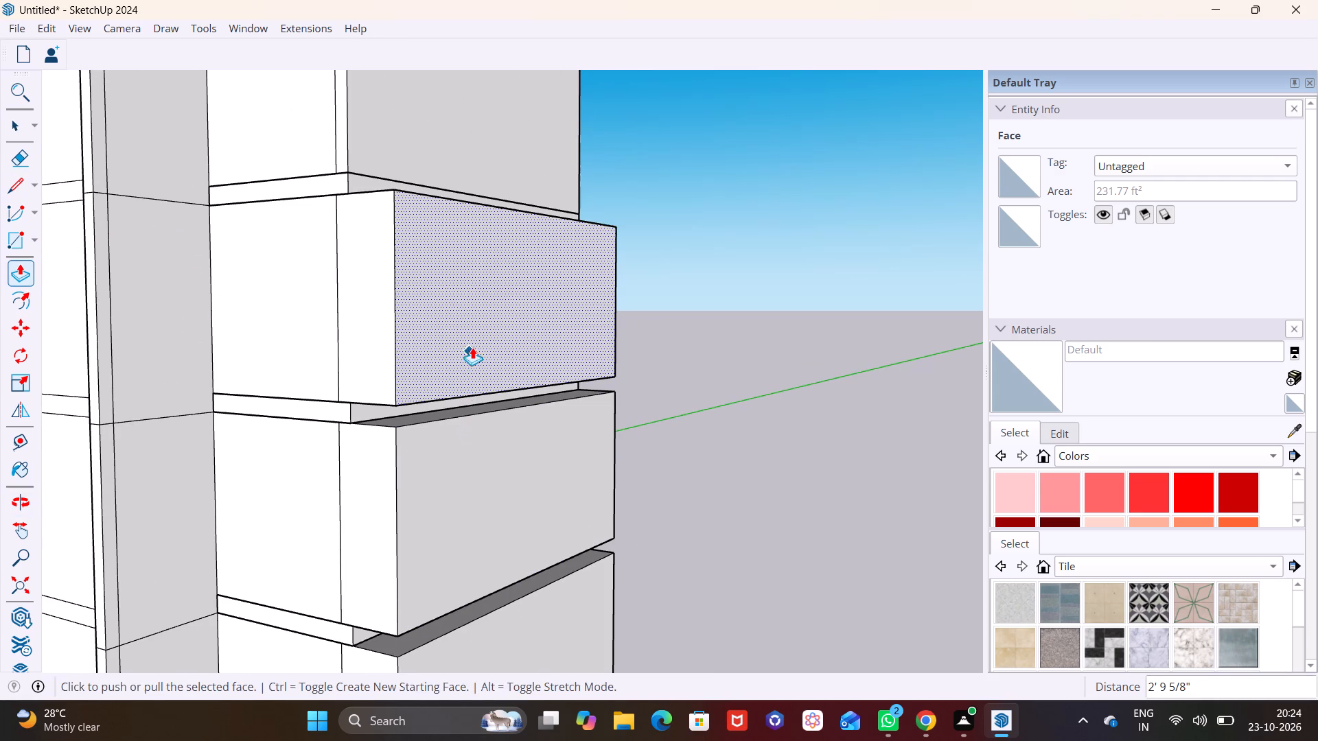
Push/pull the fourth storey's right outer side wall face outward 2' 9 5/8", flush with the storeys below.
scroll(472, 349, down, 2)
shift+middle_drag(415, 215, 366, 448)
click(15, 127)
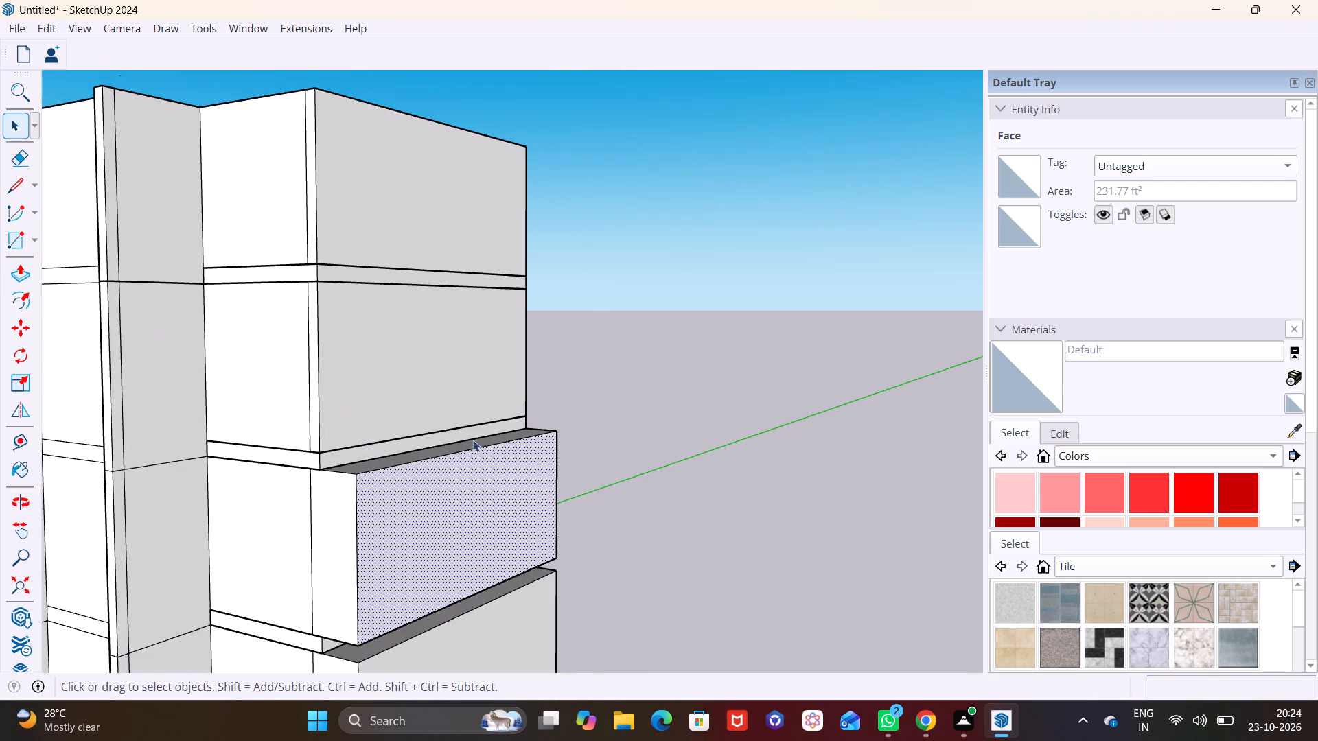
click(410, 373)
click(23, 268)
click(406, 349)
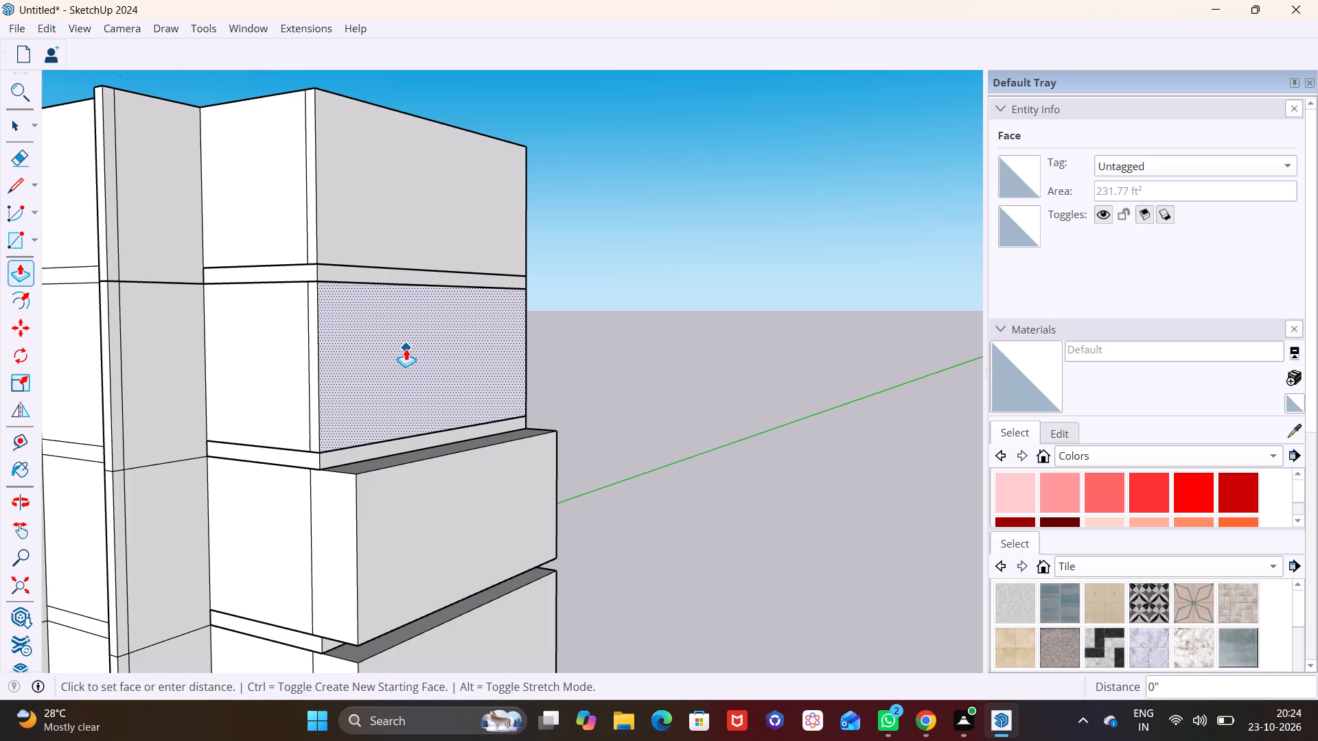
click(394, 467)
Push/pull the top storey's right outer side wall face outward 2' 9 5/8", flush with the storeys below.
scroll(427, 394, down, 2)
shift+middle_drag(426, 369, 382, 465)
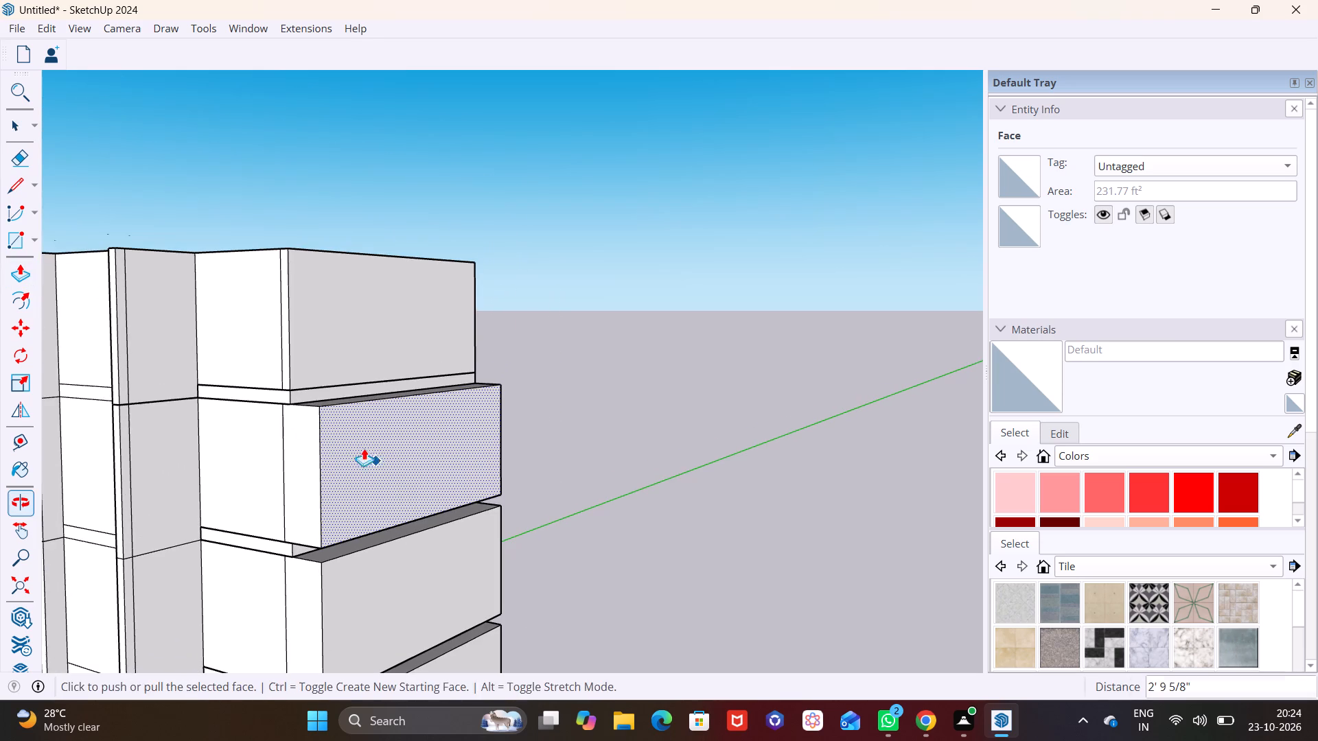
click(14, 126)
click(364, 318)
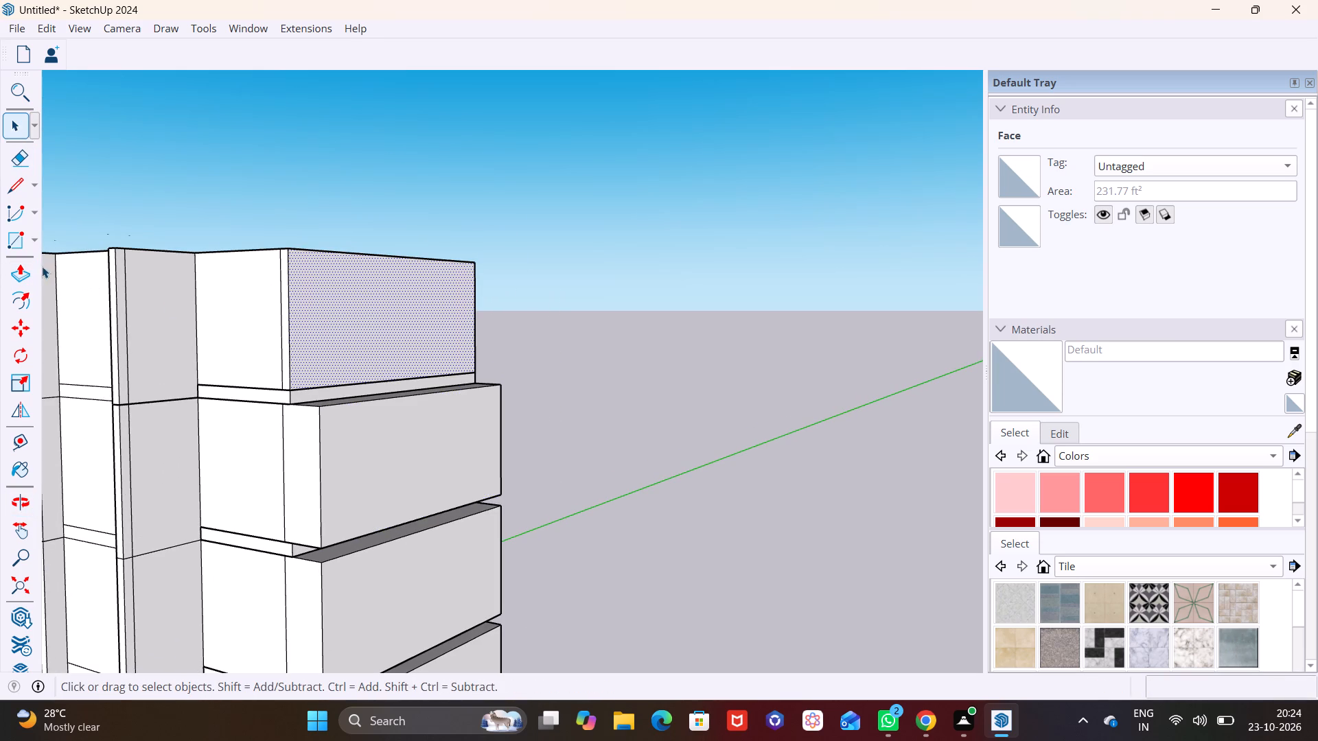
click(25, 266)
click(332, 301)
click(334, 413)
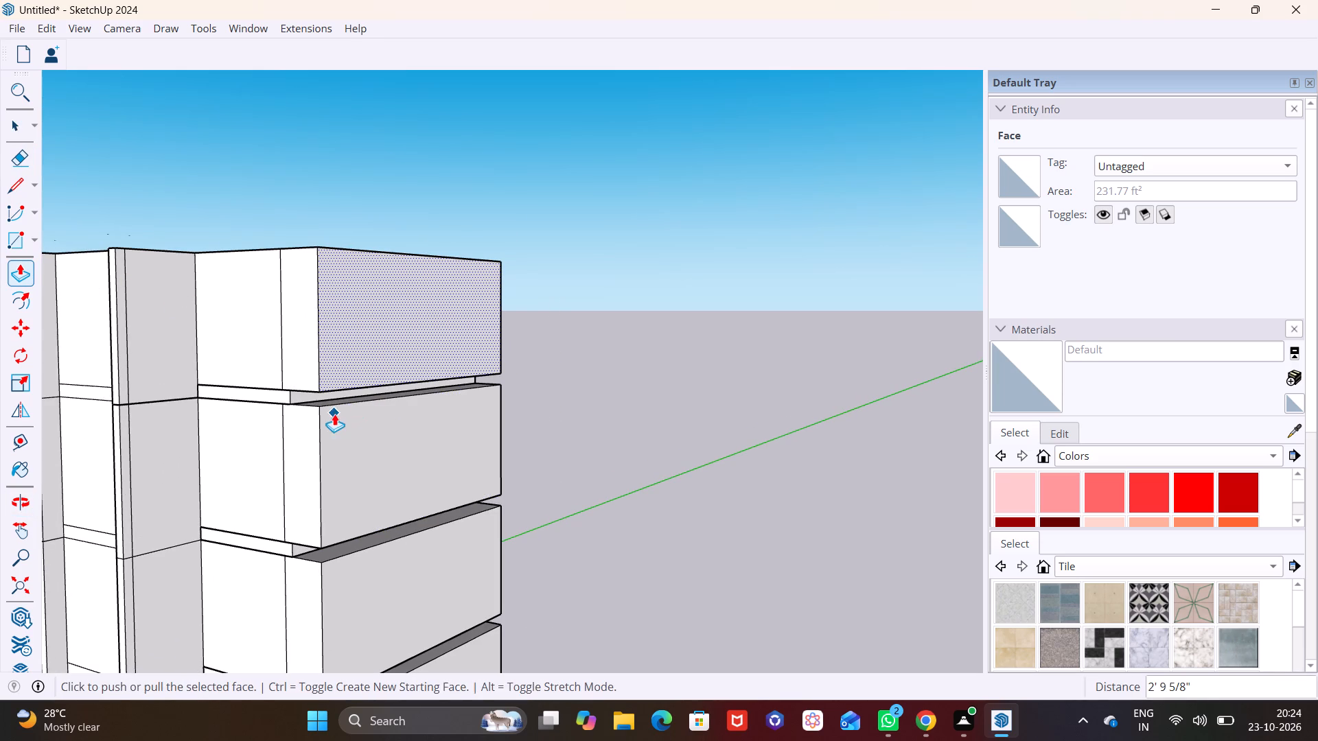
Open the slab between the top and fourth storeys and push/pull its right side edge face outward 2' 9 5/8", flush with the walls.
scroll(390, 408, up, 11)
shift+middle_drag(402, 379, 537, 368)
middle_drag(509, 384, 507, 384)
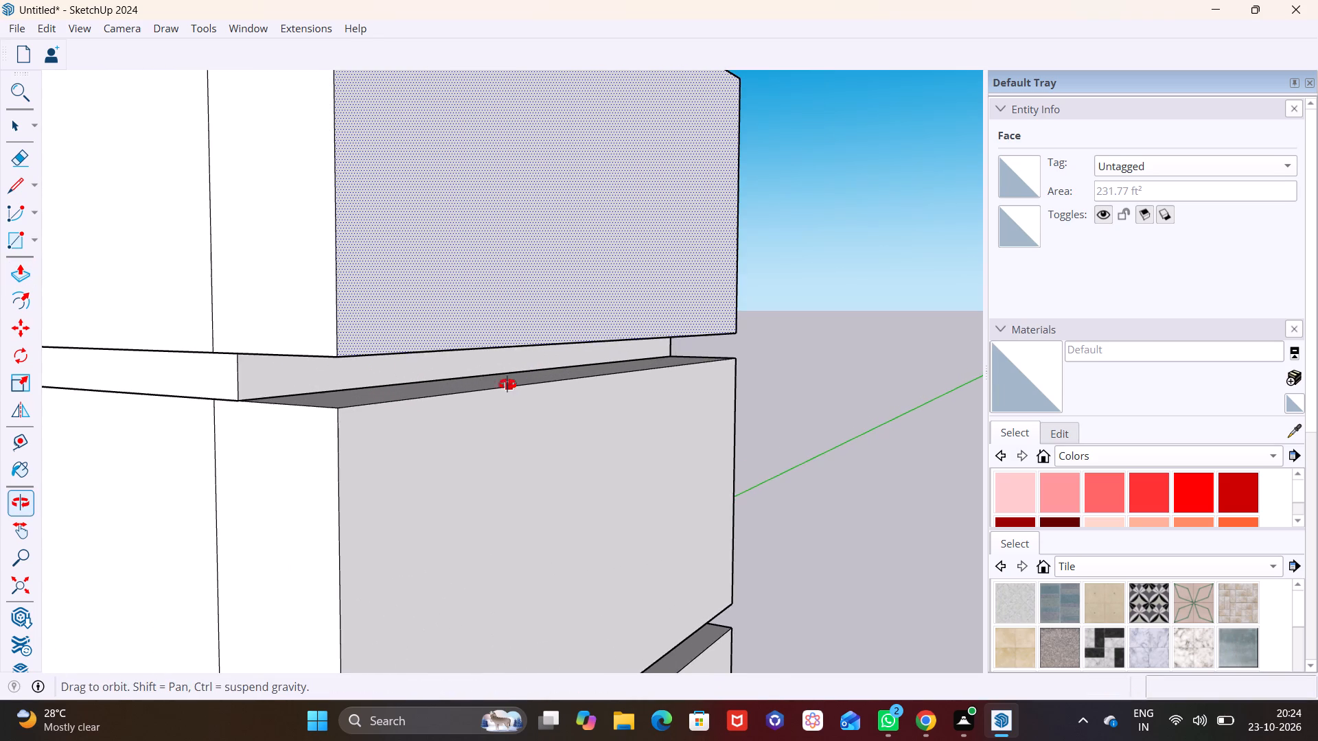
middle_drag(507, 384, 434, 394)
key(space)
triple_click(380, 375)
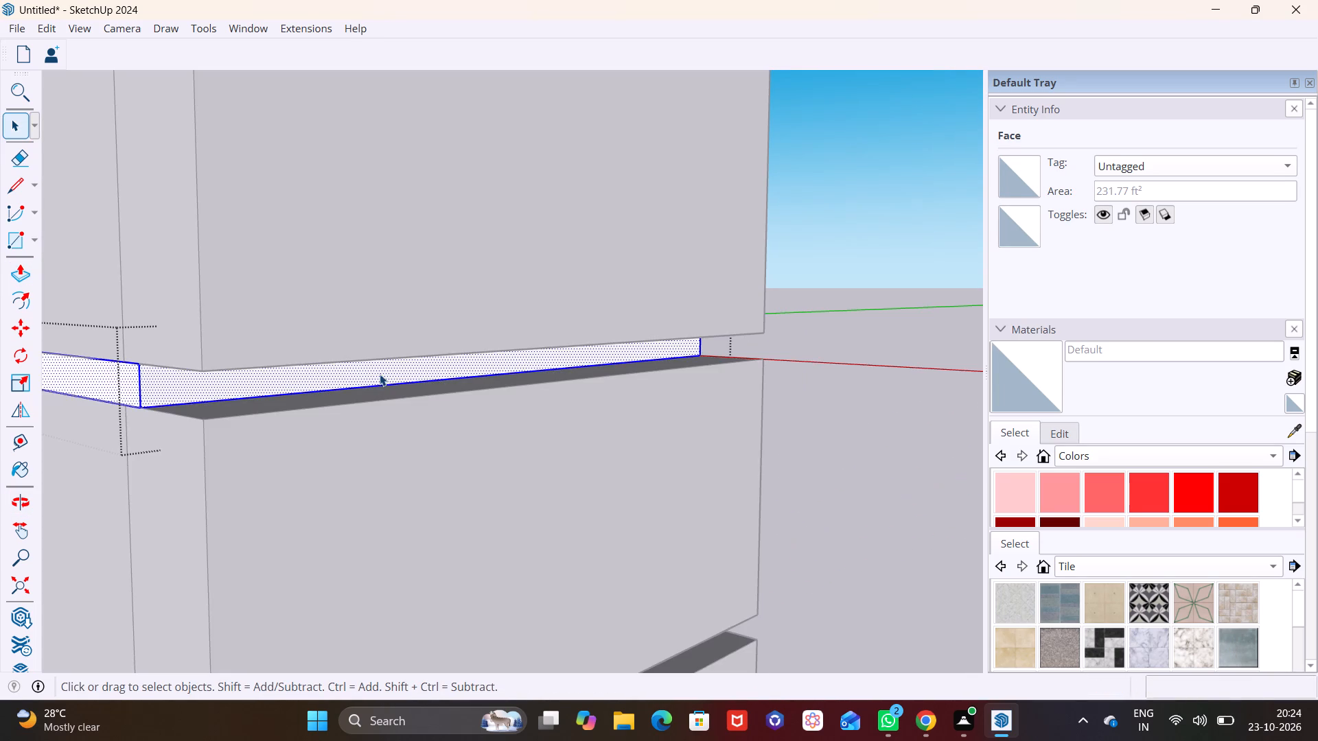
click(380, 374)
middle_drag(380, 373, 395, 305)
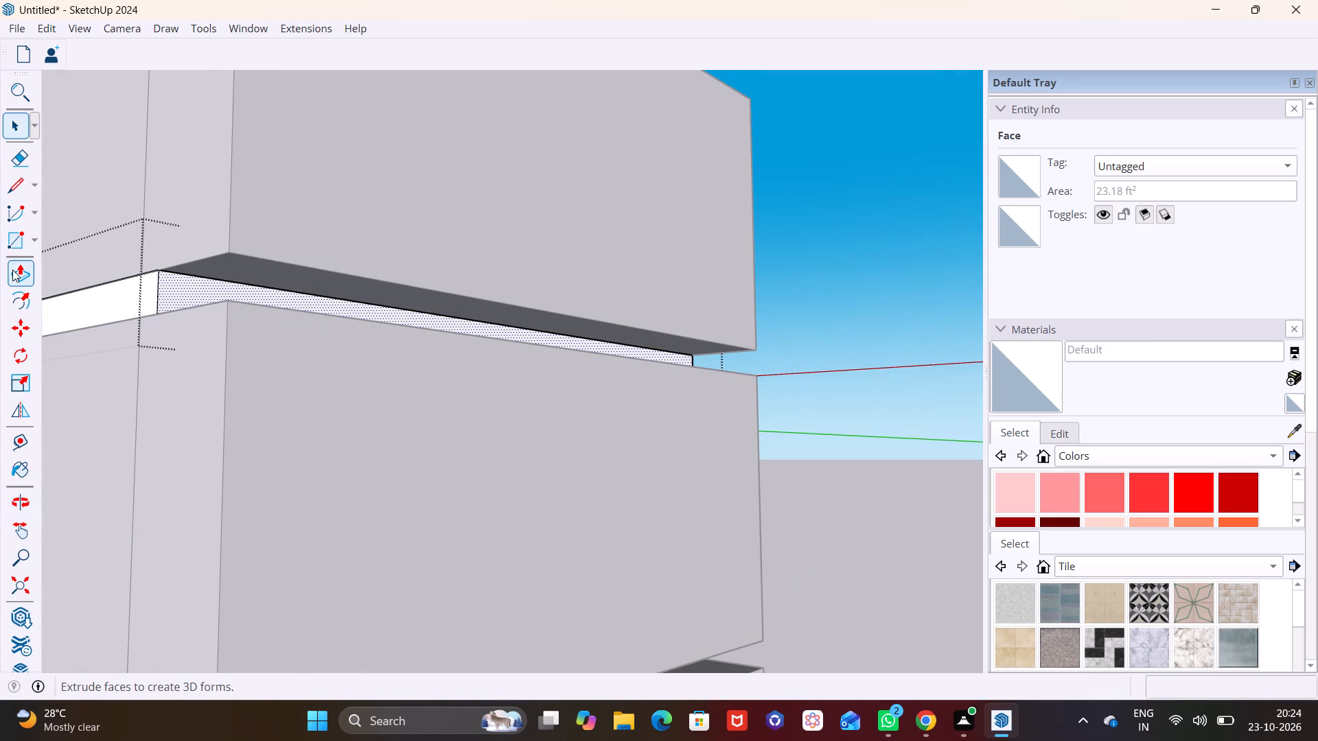
click(12, 270)
click(178, 288)
click(231, 328)
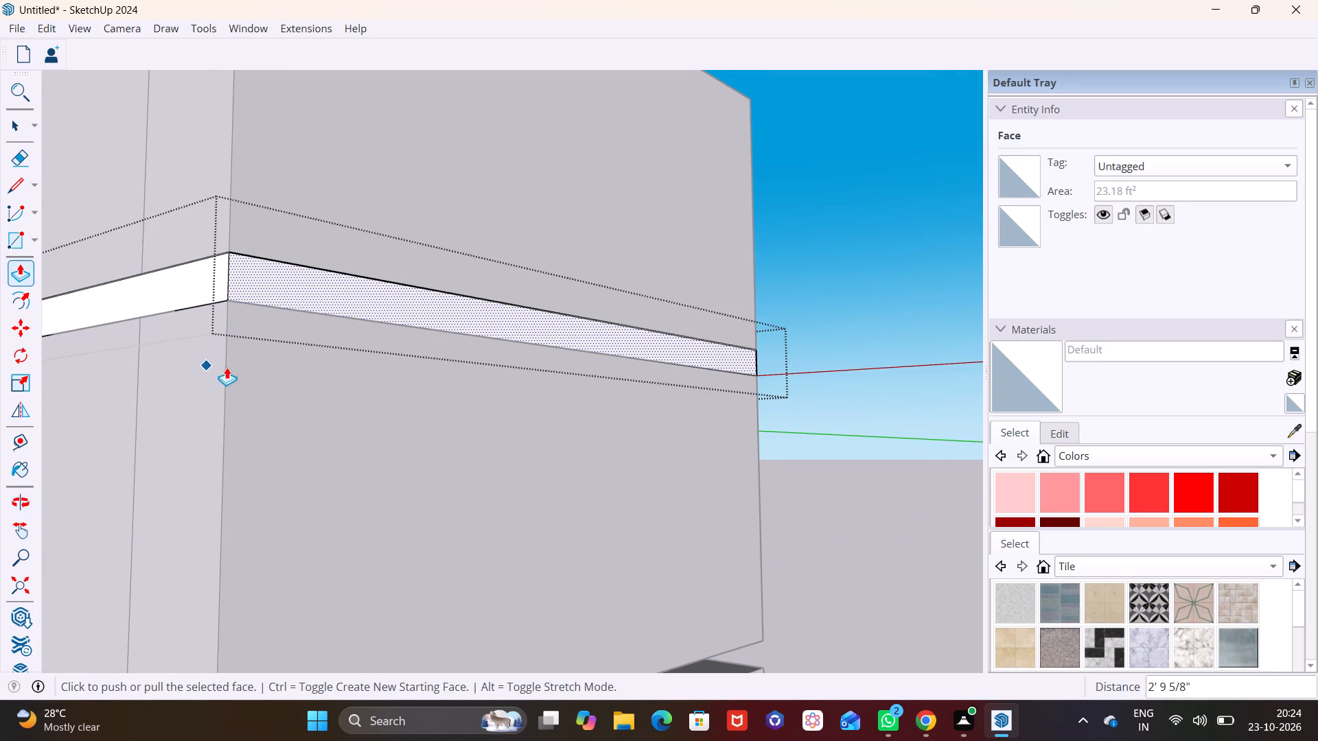
Open the slab between the fourth and third storeys and push/pull its right side edge face outward 2' 9 5/8".
scroll(231, 370, down, 7)
middle_drag(391, 545, 553, 318)
scroll(408, 373, up, 3)
key(space)
triple_click(411, 369)
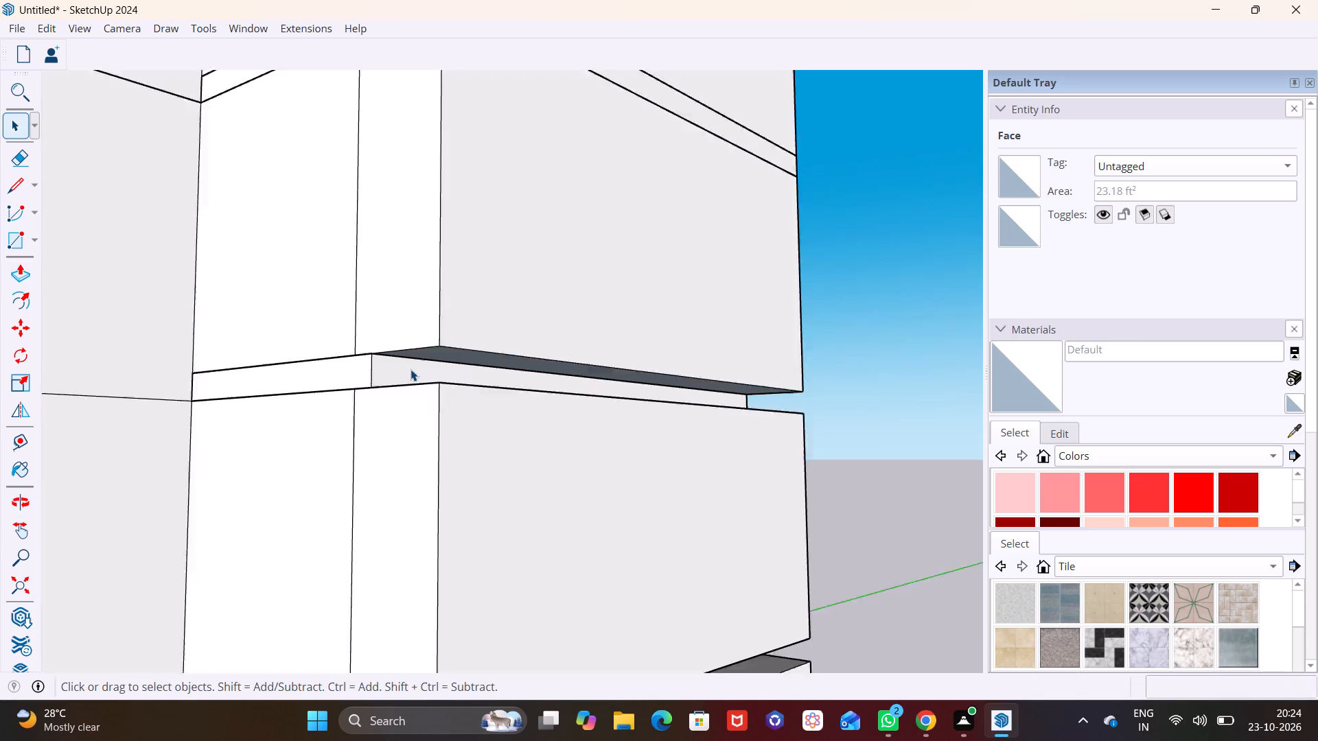
click(407, 372)
click(403, 374)
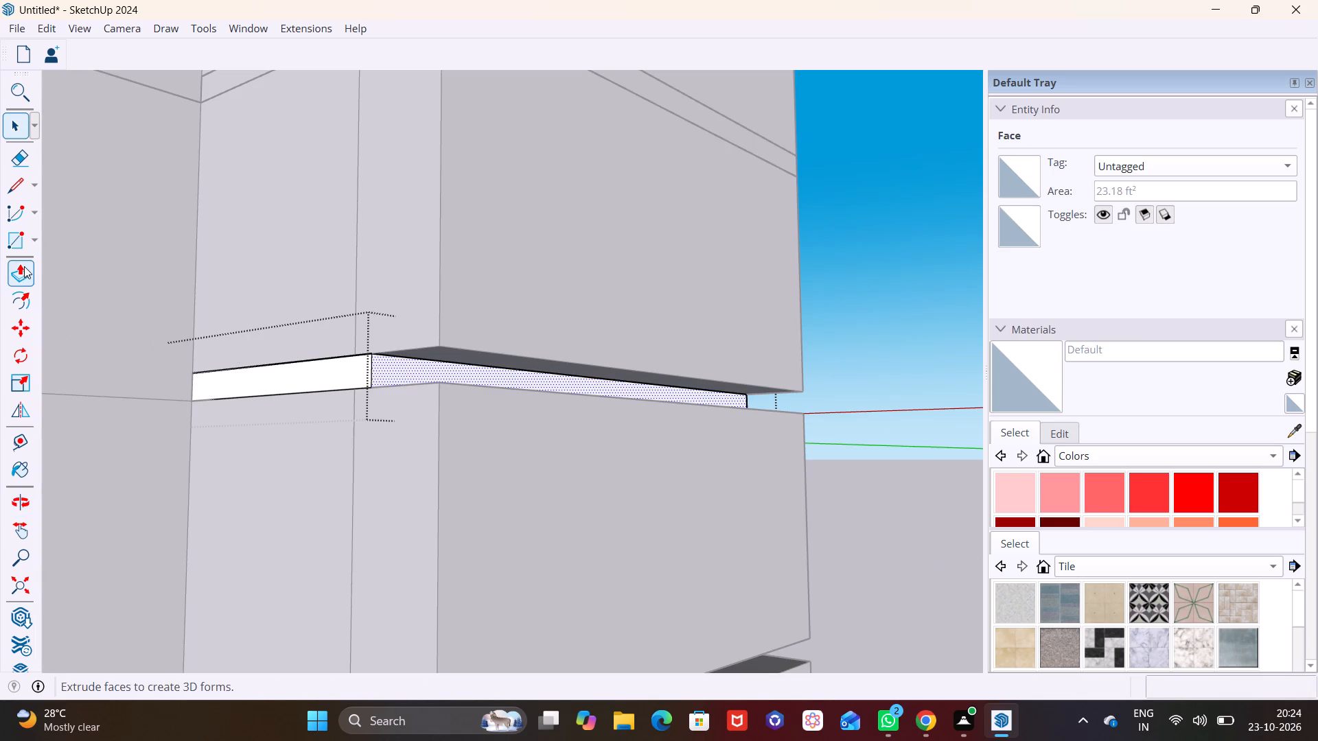
click(24, 266)
click(389, 367)
click(439, 409)
Open the slab between the third and second storeys and push/pull its right side edge face outward 2' 9 5/8".
scroll(471, 455, down, 3)
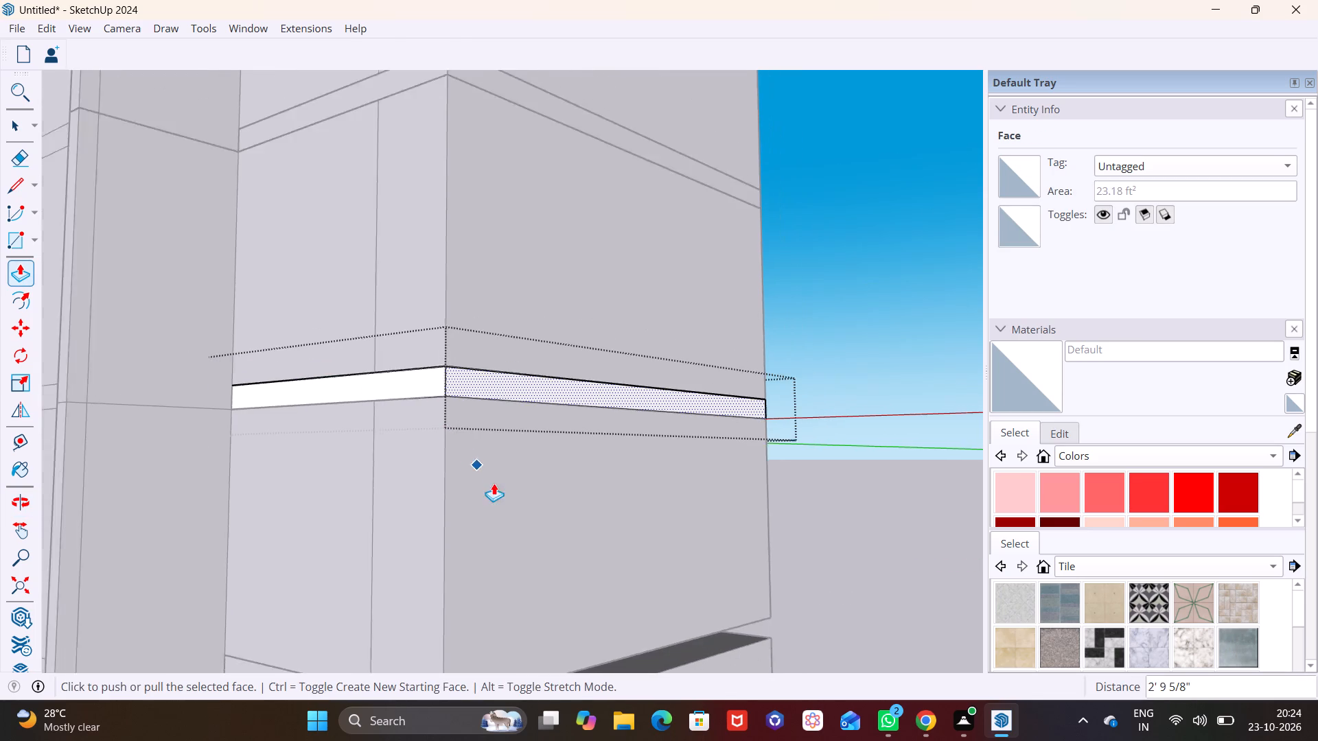
scroll(494, 483, down, 7)
middle_drag(531, 546, 458, 387)
scroll(444, 414, up, 1)
middle_drag(444, 453, 476, 591)
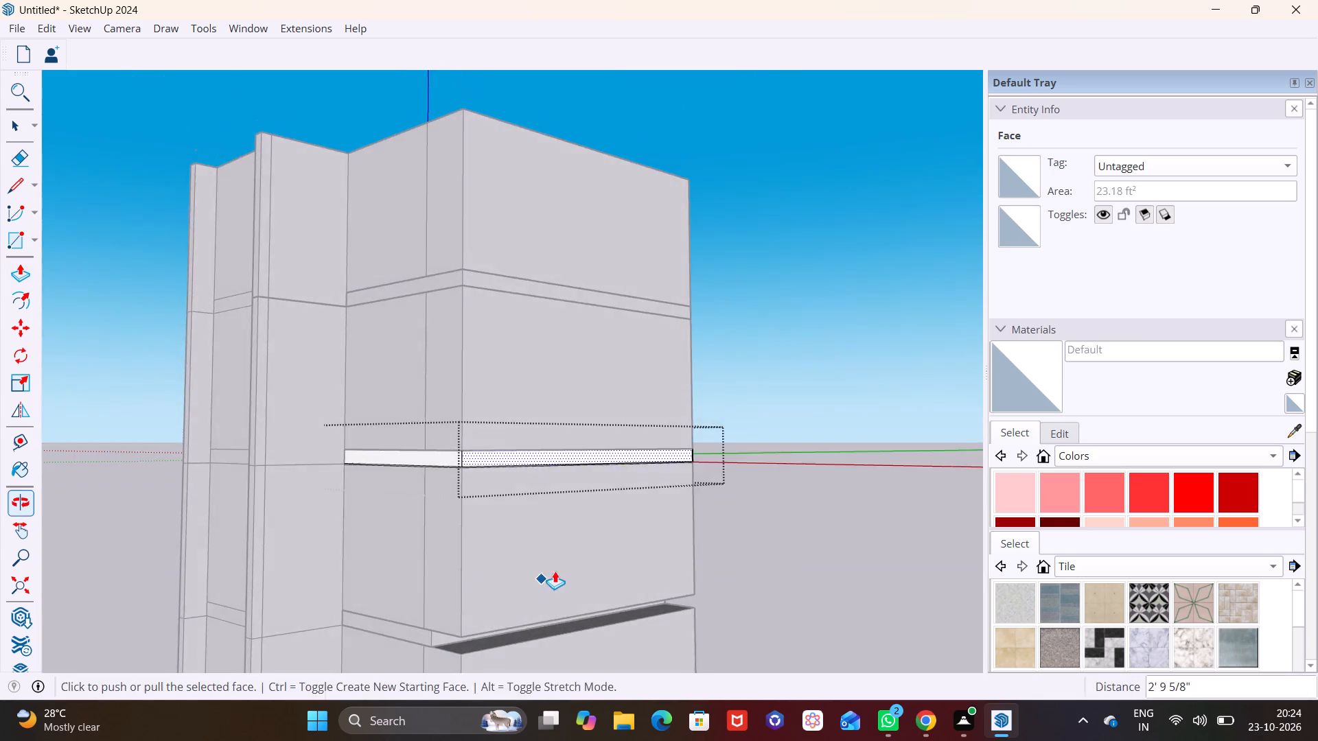
shift+middle_drag(555, 569, 501, 367)
scroll(474, 400, up, 8)
shift+middle_drag(382, 457, 397, 378)
key(space)
click(380, 362)
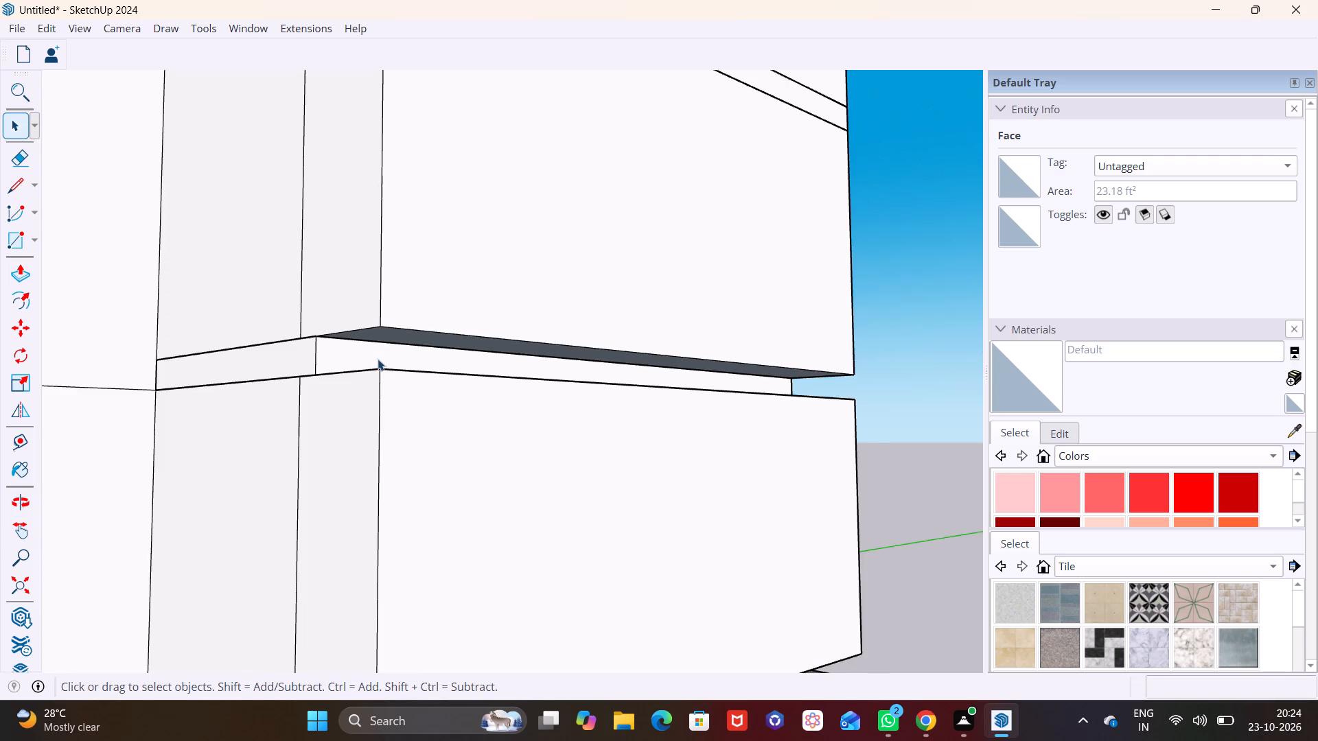
triple_click(377, 357)
click(369, 357)
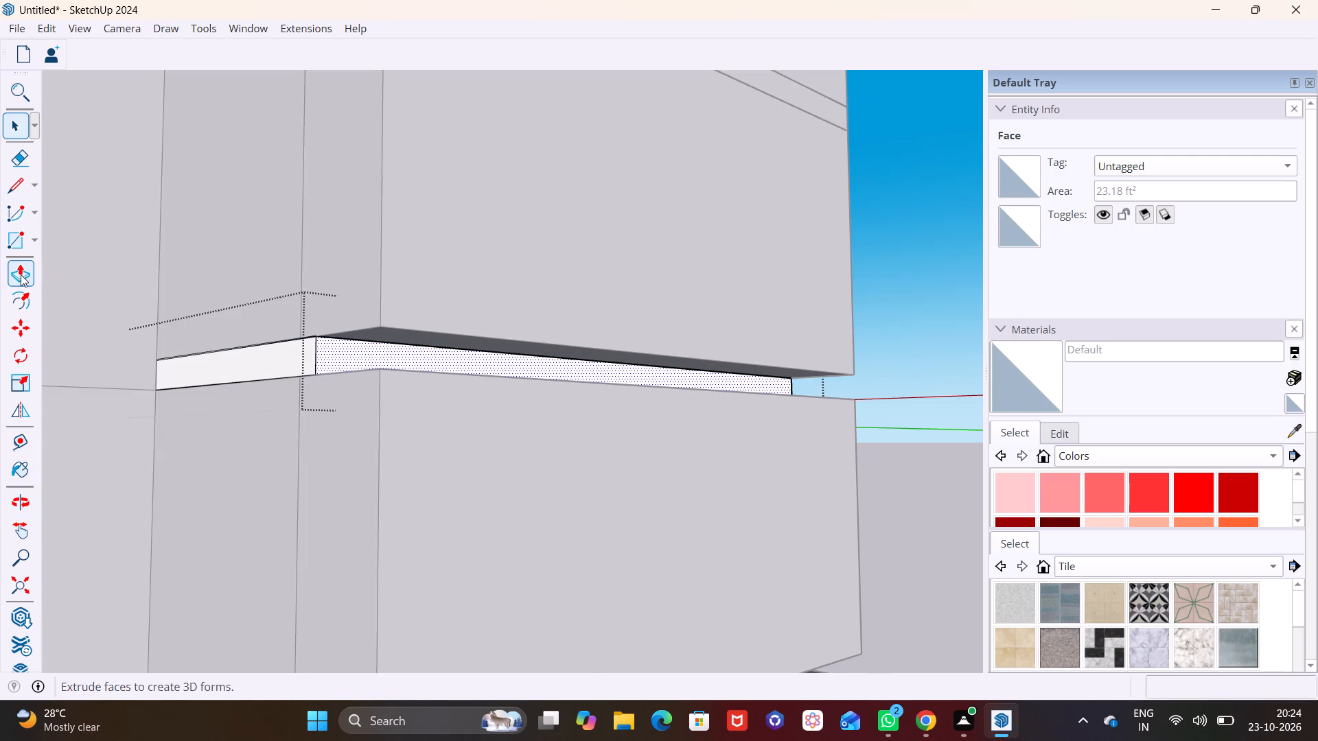
click(21, 274)
click(349, 348)
click(384, 403)
Open the slab between the second and ground storeys and push/pull its right side edge face outward 2' 9 5/8", then leave the slab.
scroll(402, 421, down, 5)
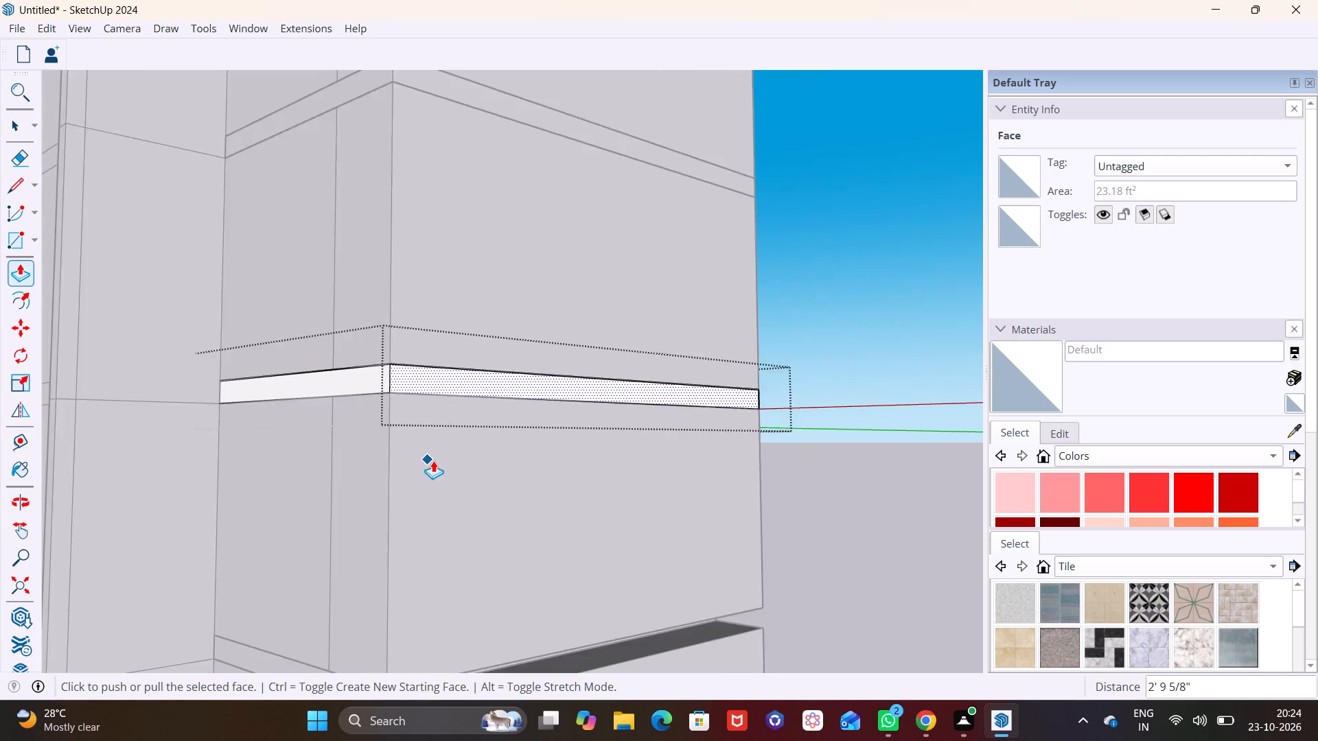
scroll(433, 460, down, 3)
shift+middle_drag(506, 506, 451, 255)
scroll(349, 315, up, 7)
key(space)
triple_click(324, 384)
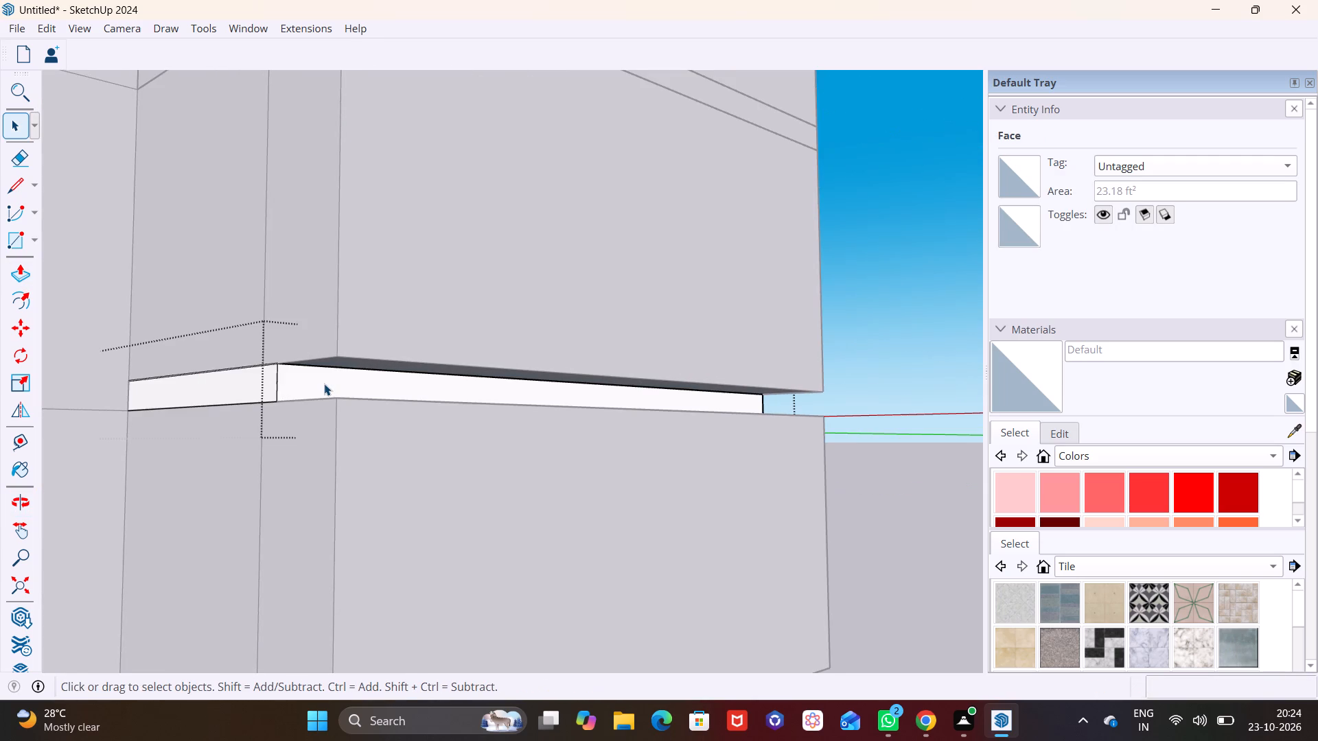
click(320, 385)
click(312, 385)
click(10, 269)
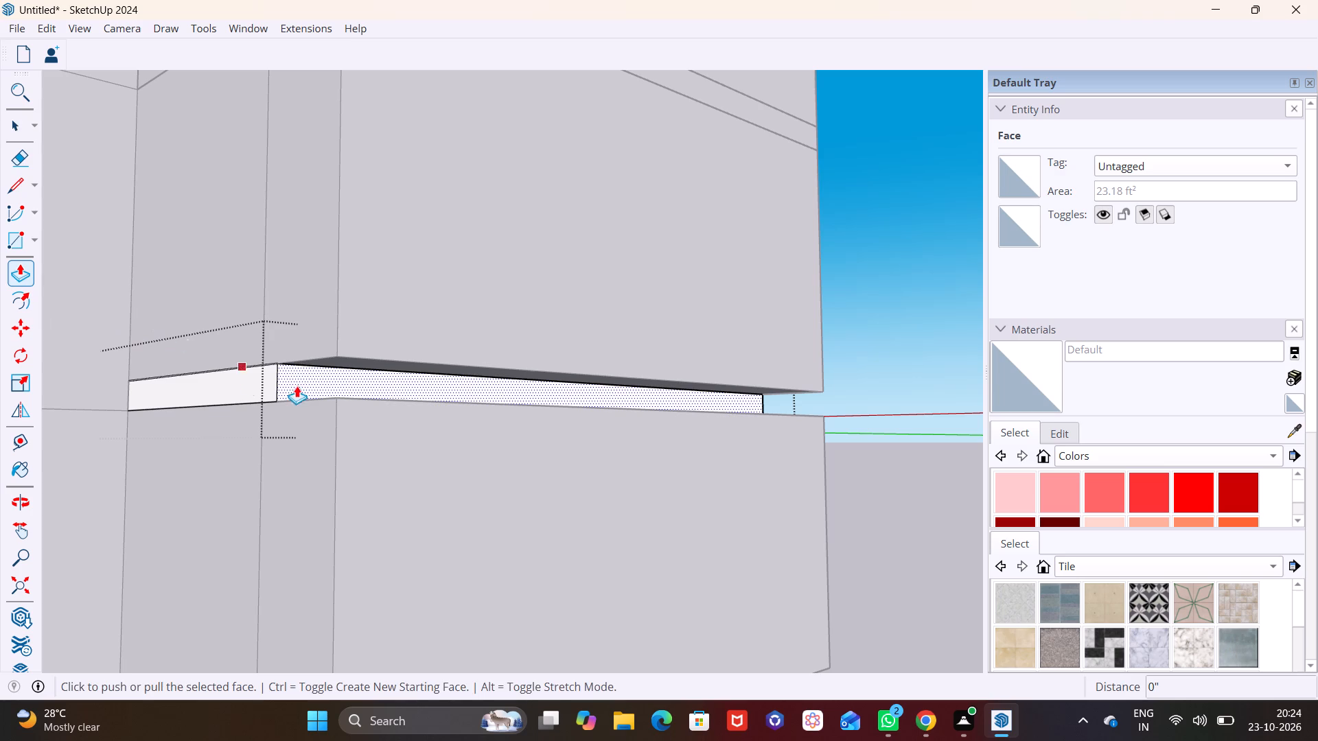
click(304, 379)
click(340, 419)
scroll(375, 436, down, 4)
scroll(421, 482, up, 1)
middle_click(421, 482)
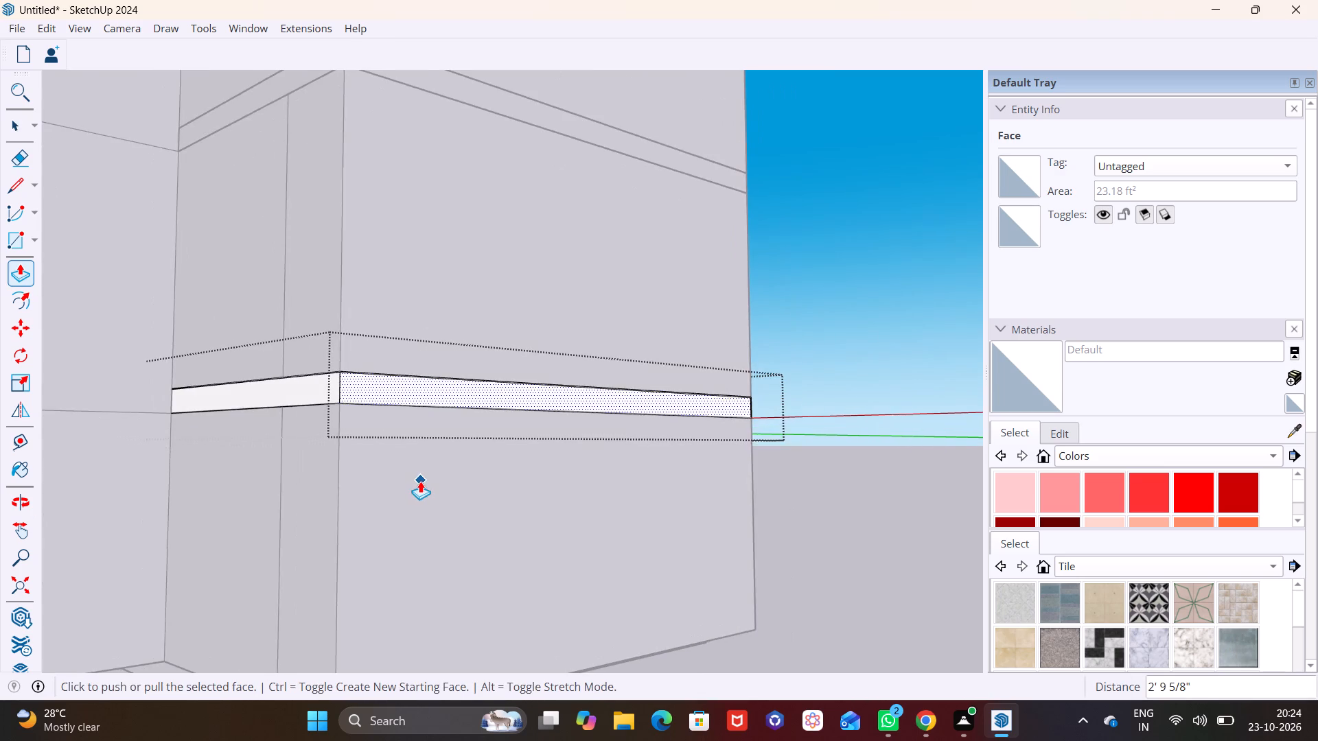
middle_drag(420, 481, 408, 294)
scroll(393, 438, down, 8)
key(space)
click(699, 567)
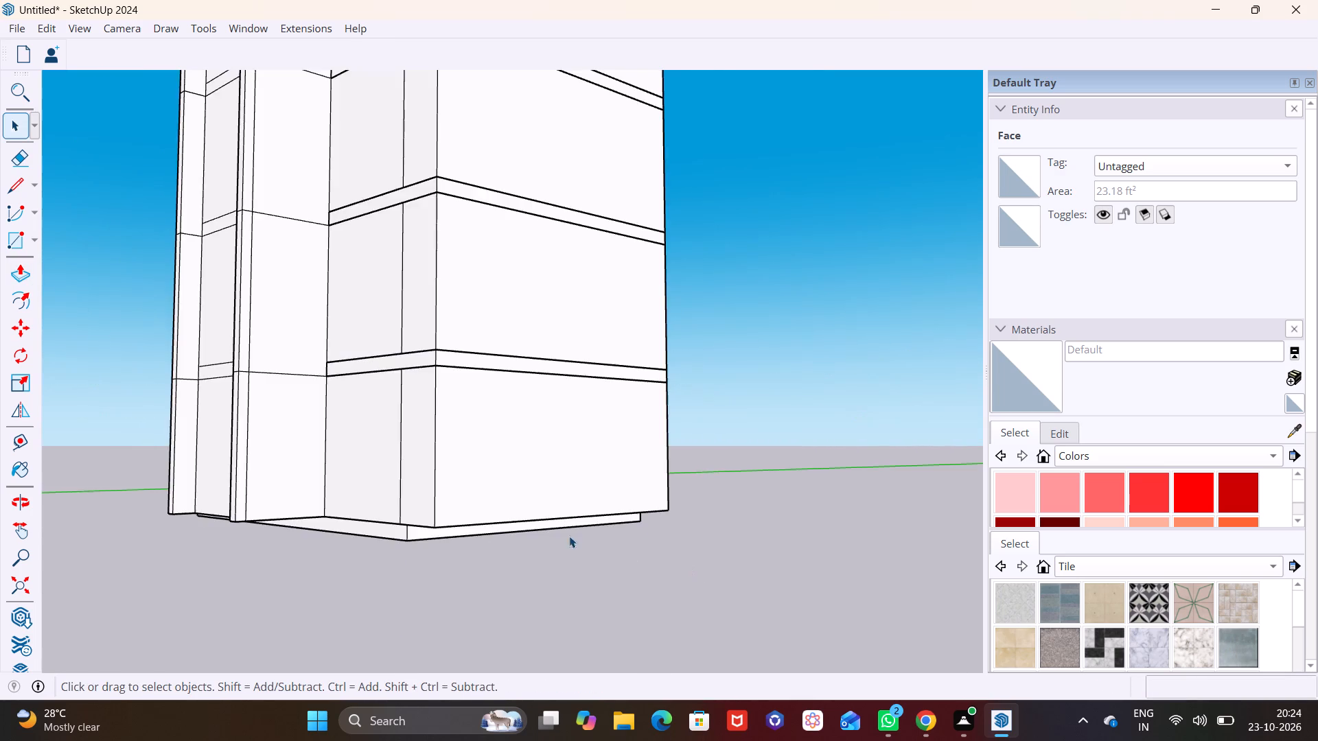
Open the base slab under the ground storey, push/pull its right side edge face outward 2' 9 5/8", and clear the selection.
scroll(516, 527, up, 4)
middle_drag(511, 513, 498, 406)
scroll(371, 445, up, 3)
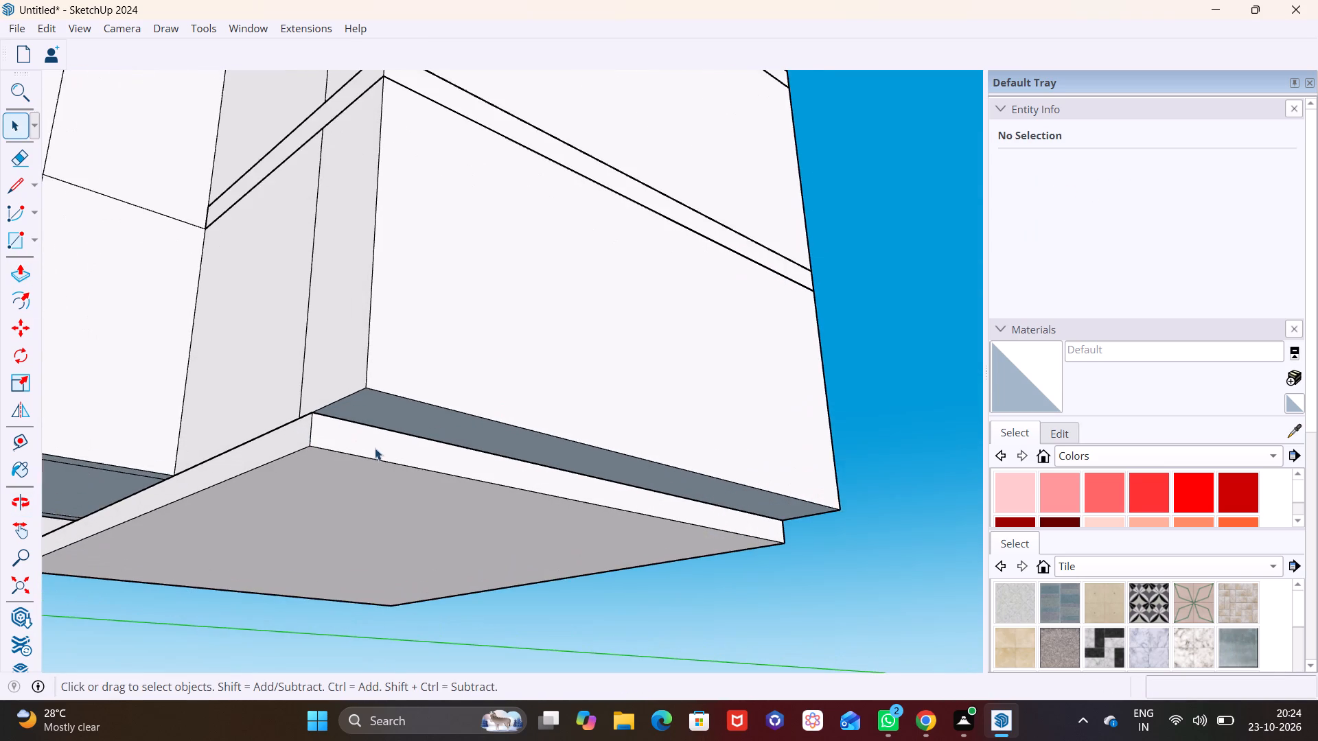
triple_click(375, 451)
click(375, 448)
click(351, 443)
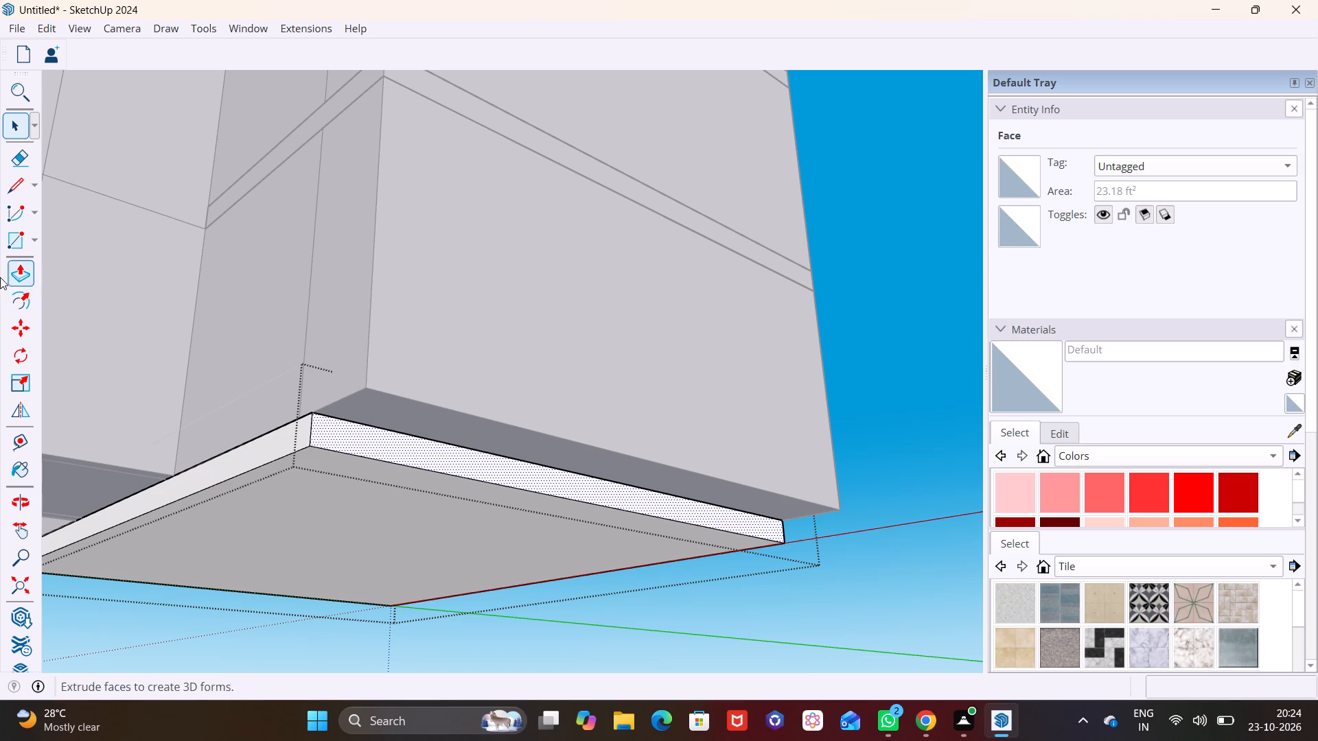
click(23, 275)
click(337, 437)
click(408, 398)
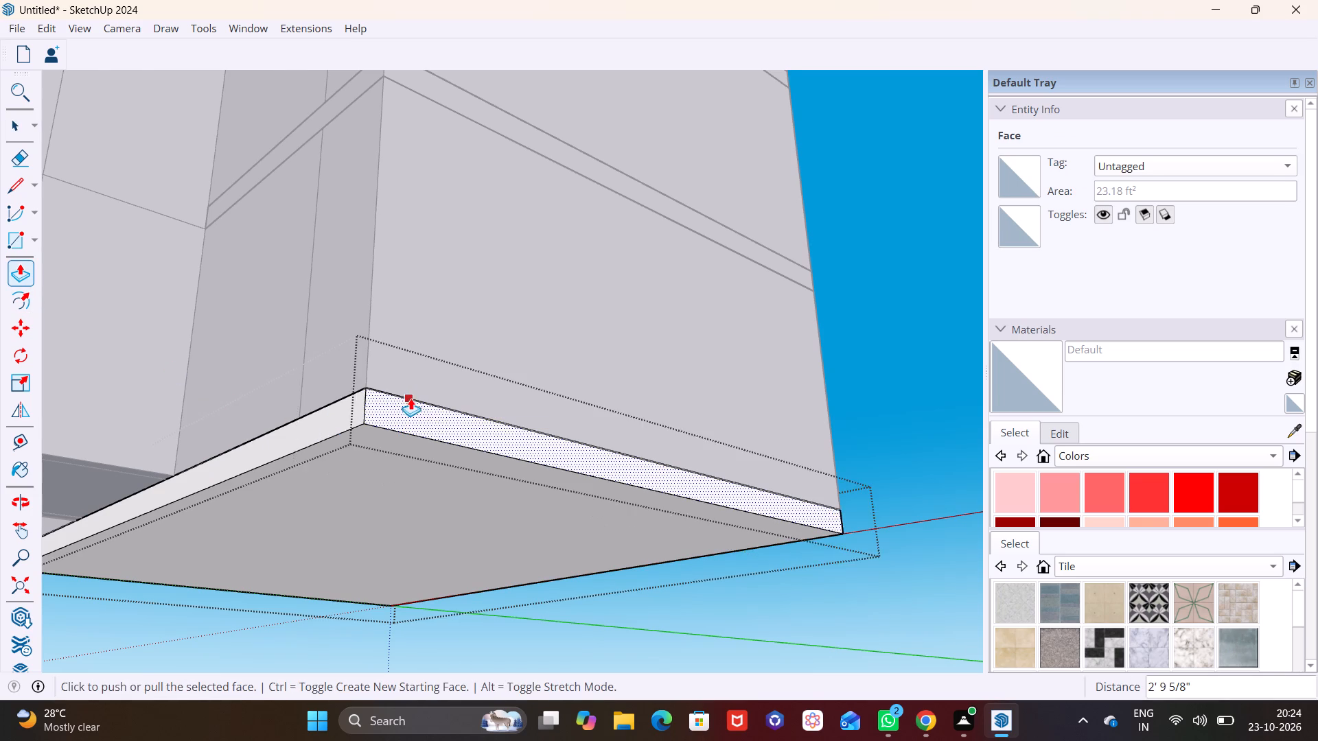
scroll(417, 396, down, 9)
key(space)
click(824, 530)
Examine the building's front and the underside of the projecting walls where they meet the base slab.
middle_drag(314, 371, 529, 507)
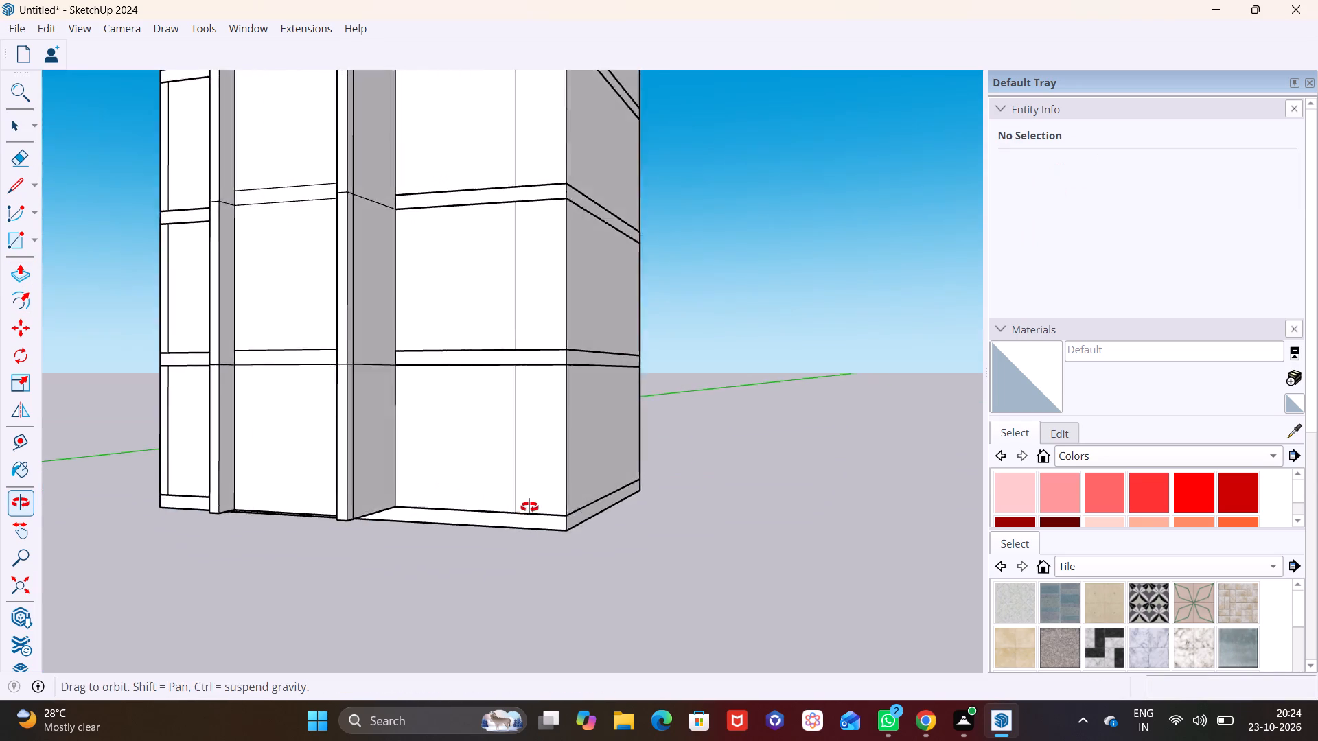
middle_drag(529, 507, 543, 507)
scroll(507, 429, down, 3)
middle_drag(495, 457, 624, 554)
scroll(442, 497, up, 4)
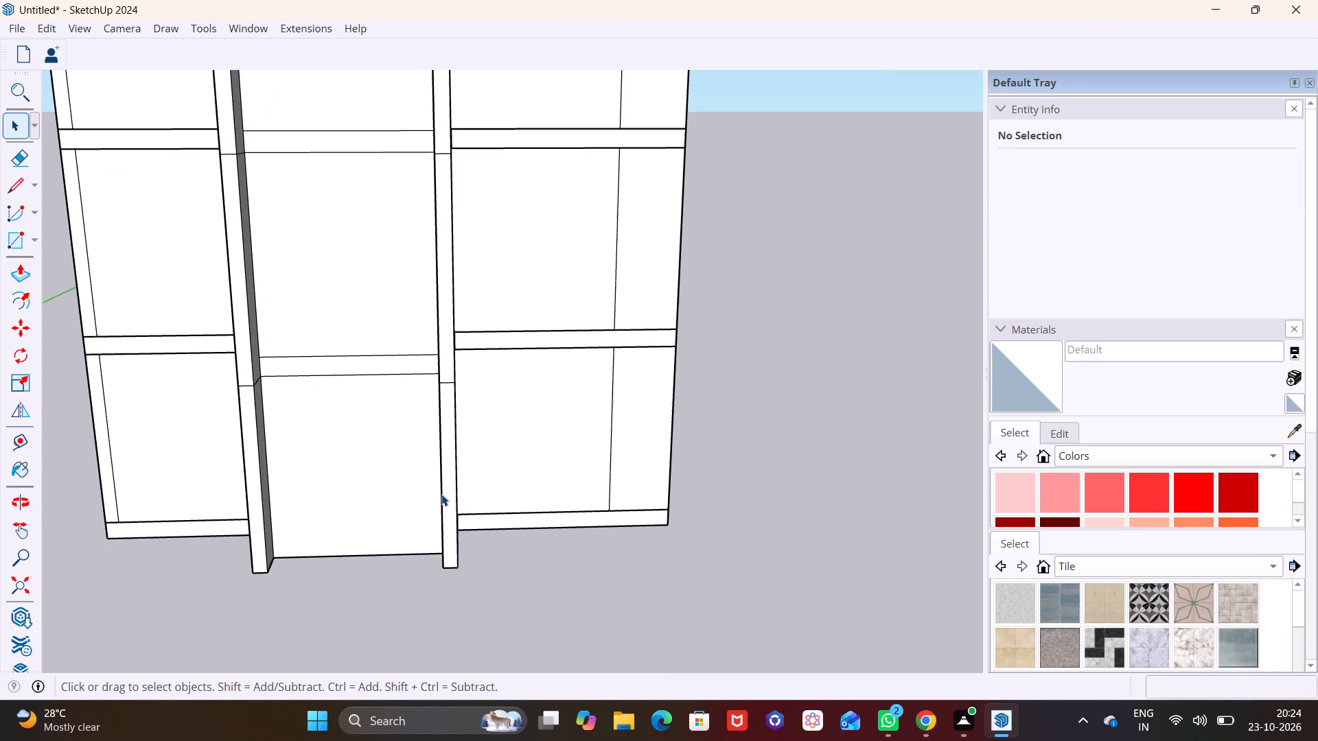
scroll(441, 494, up, 1)
middle_drag(439, 488, 417, 183)
scroll(373, 353, up, 1)
middle_drag(299, 446, 350, 315)
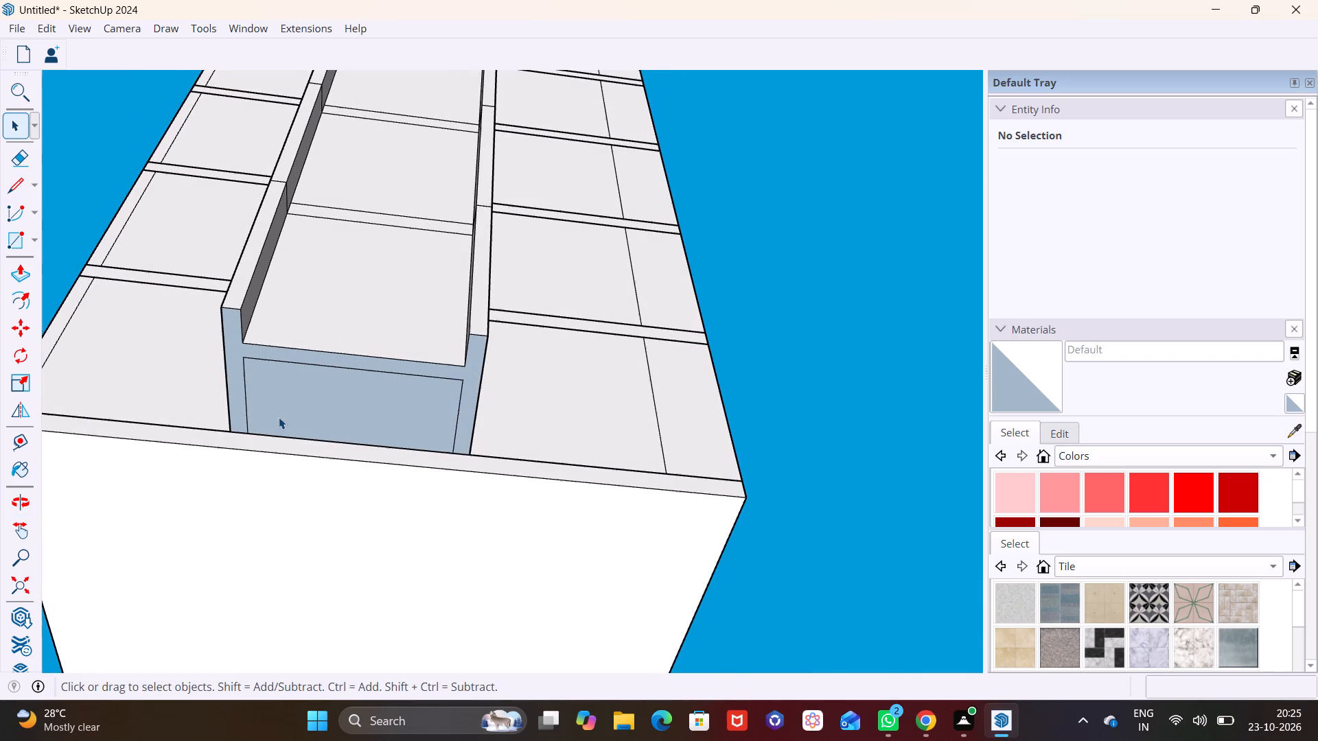
scroll(257, 426, up, 5)
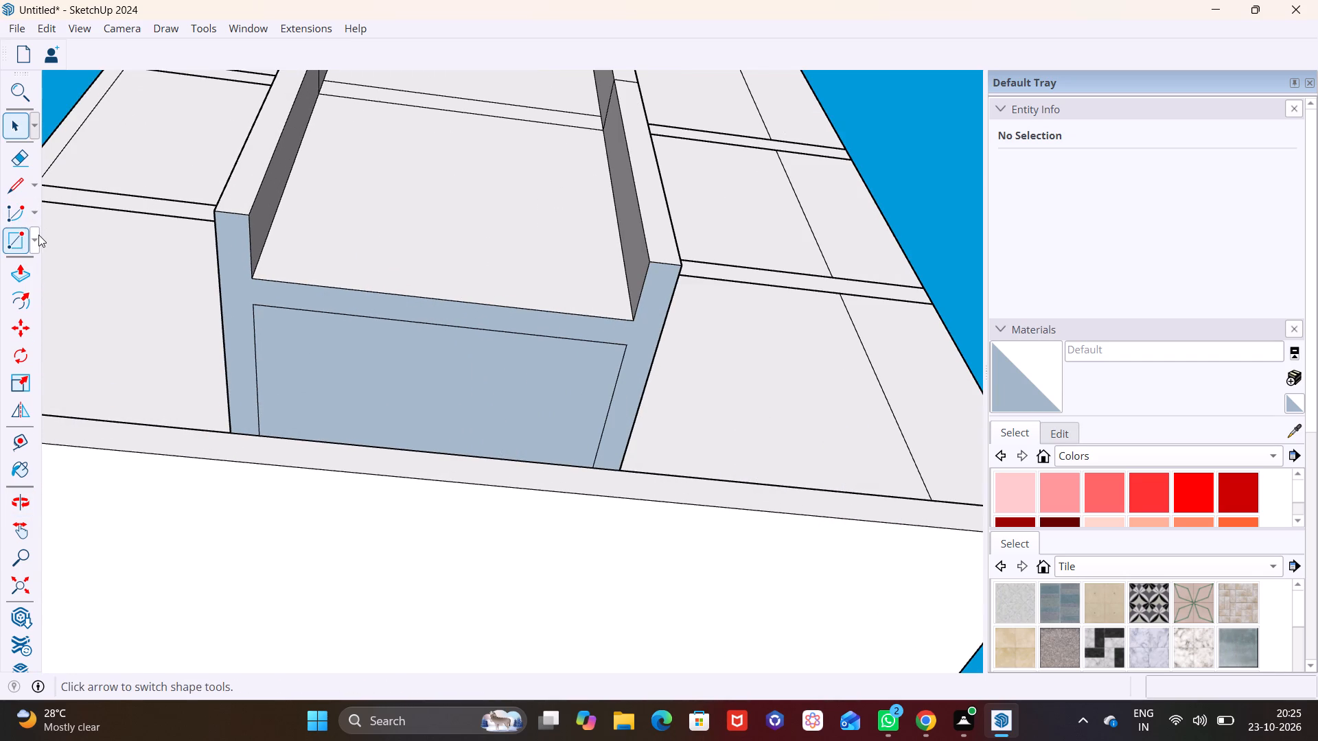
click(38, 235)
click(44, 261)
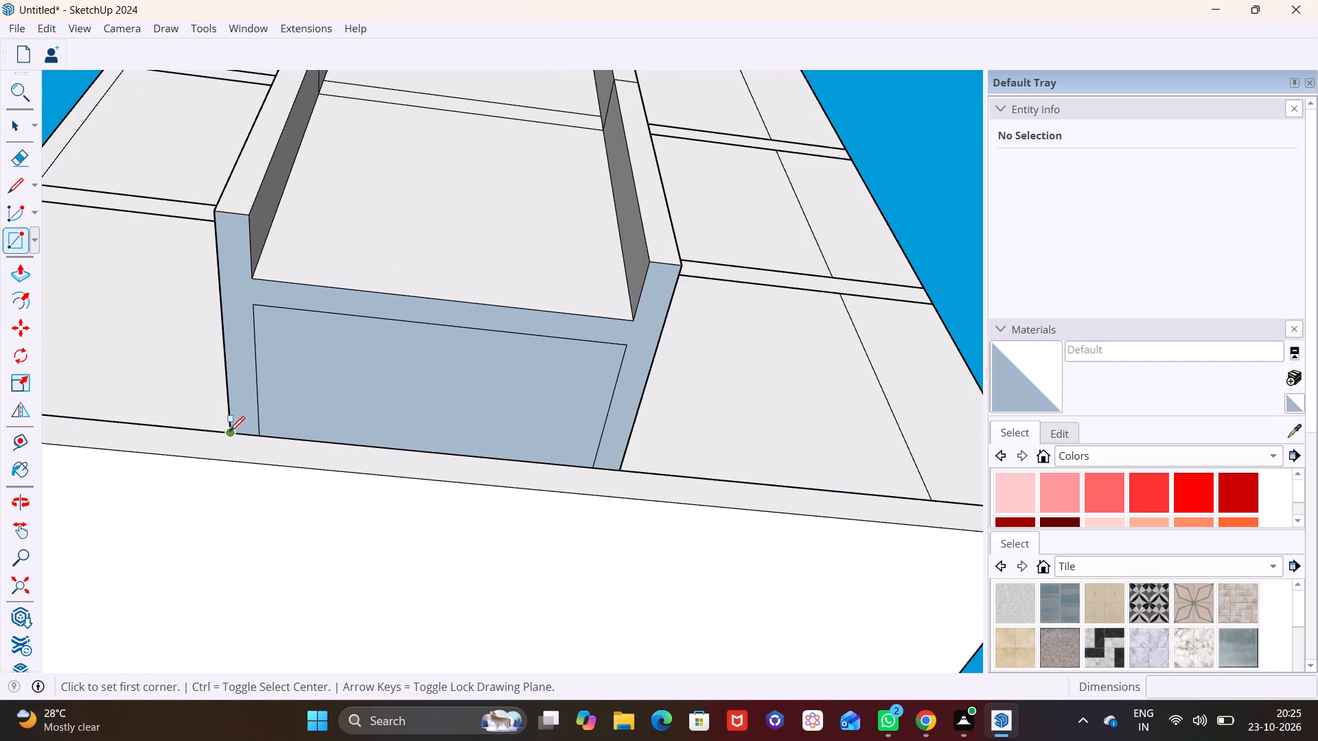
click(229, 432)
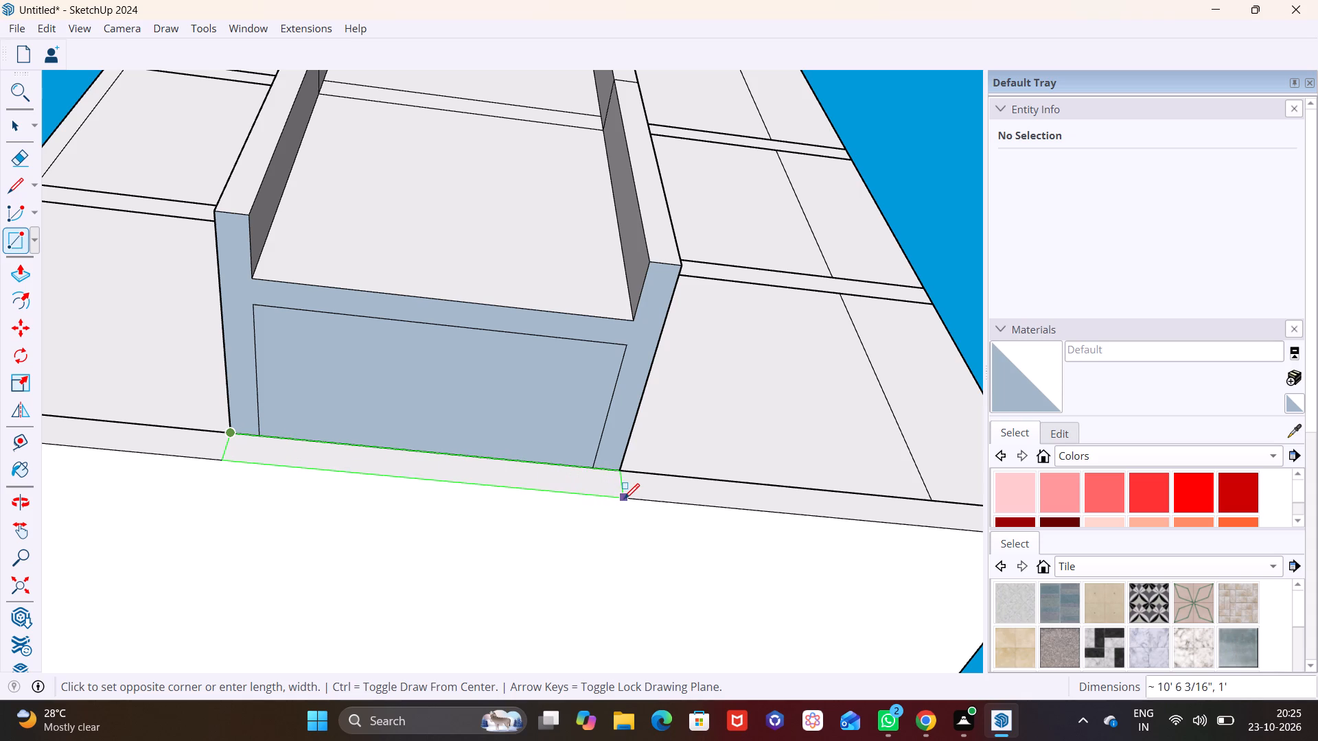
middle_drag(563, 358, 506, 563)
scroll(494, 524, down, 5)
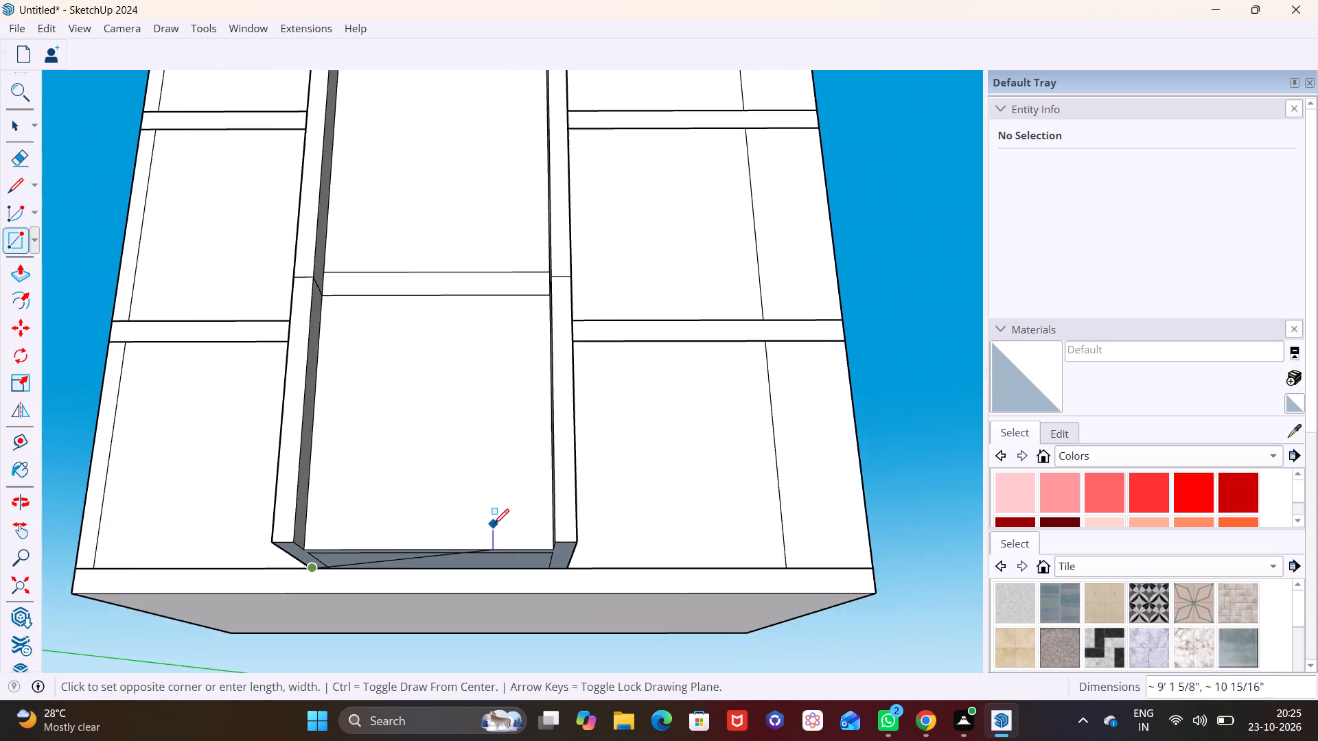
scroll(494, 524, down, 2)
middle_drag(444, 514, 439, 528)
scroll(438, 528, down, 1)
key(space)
Open the base slab, push/pull its front edge face outward to the front of the projecting walls, and leave the slab.
double_click(414, 574)
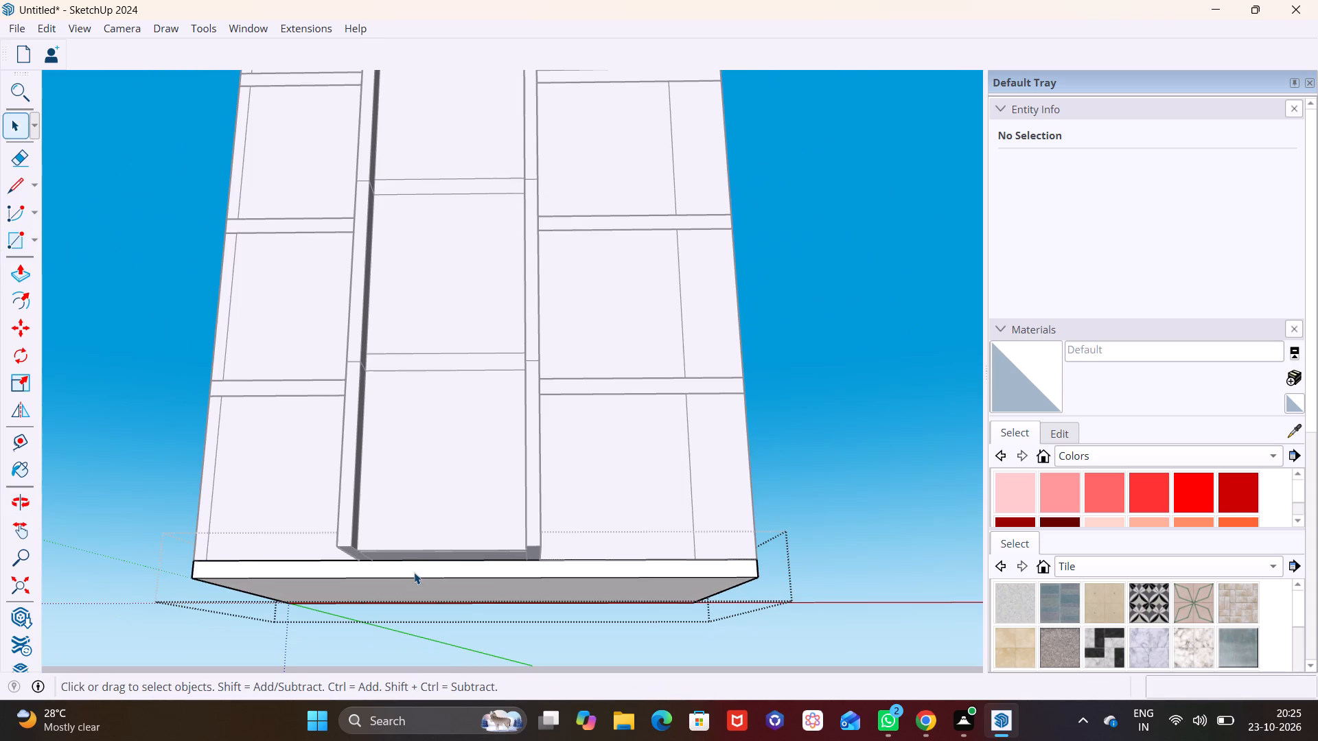
double_click(411, 566)
click(28, 274)
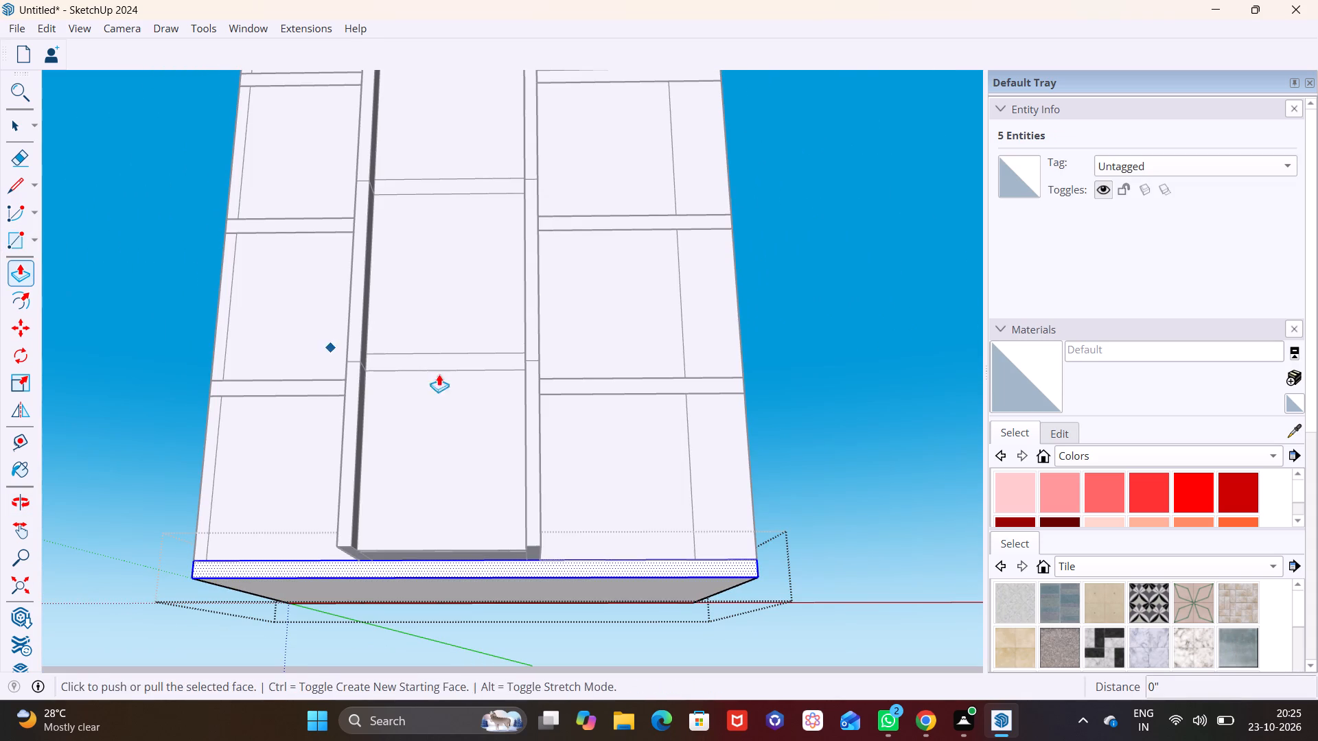
middle_drag(477, 389, 203, 476)
click(637, 610)
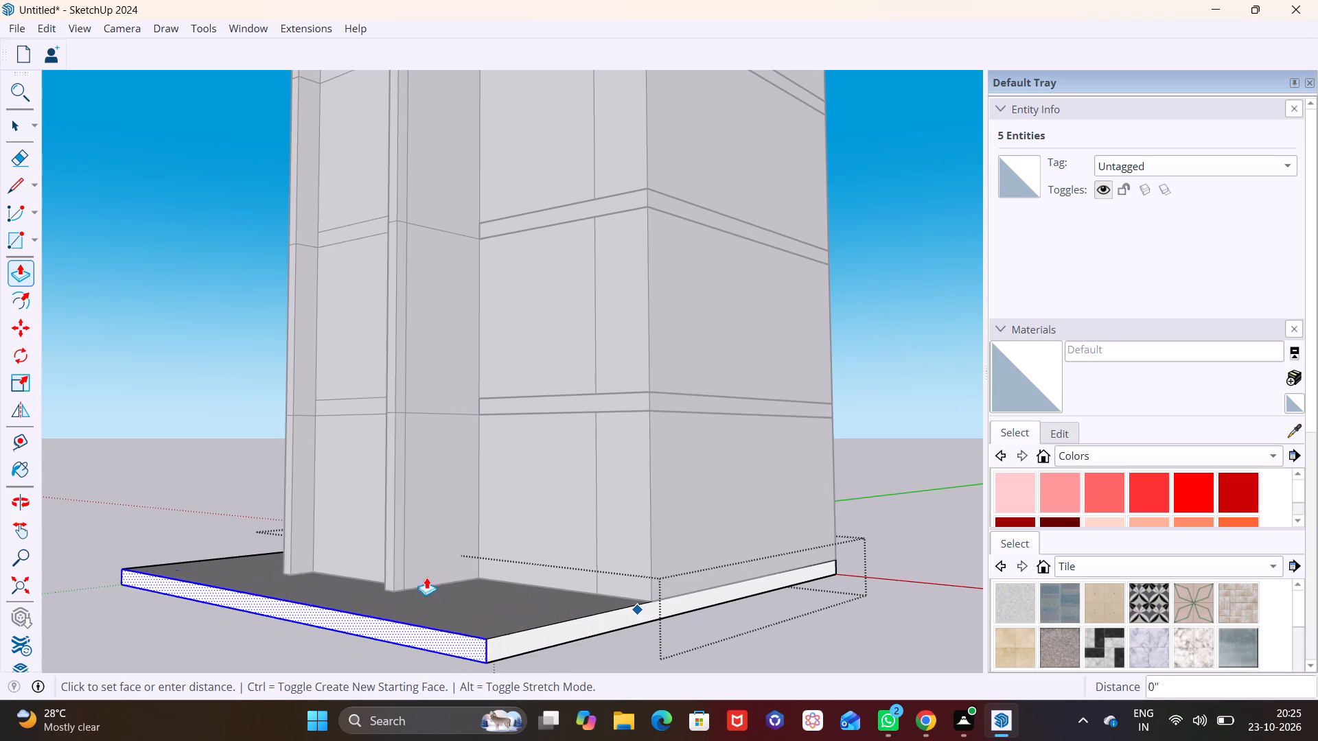
click(395, 576)
key(space)
click(354, 630)
middle_drag(356, 584, 524, 625)
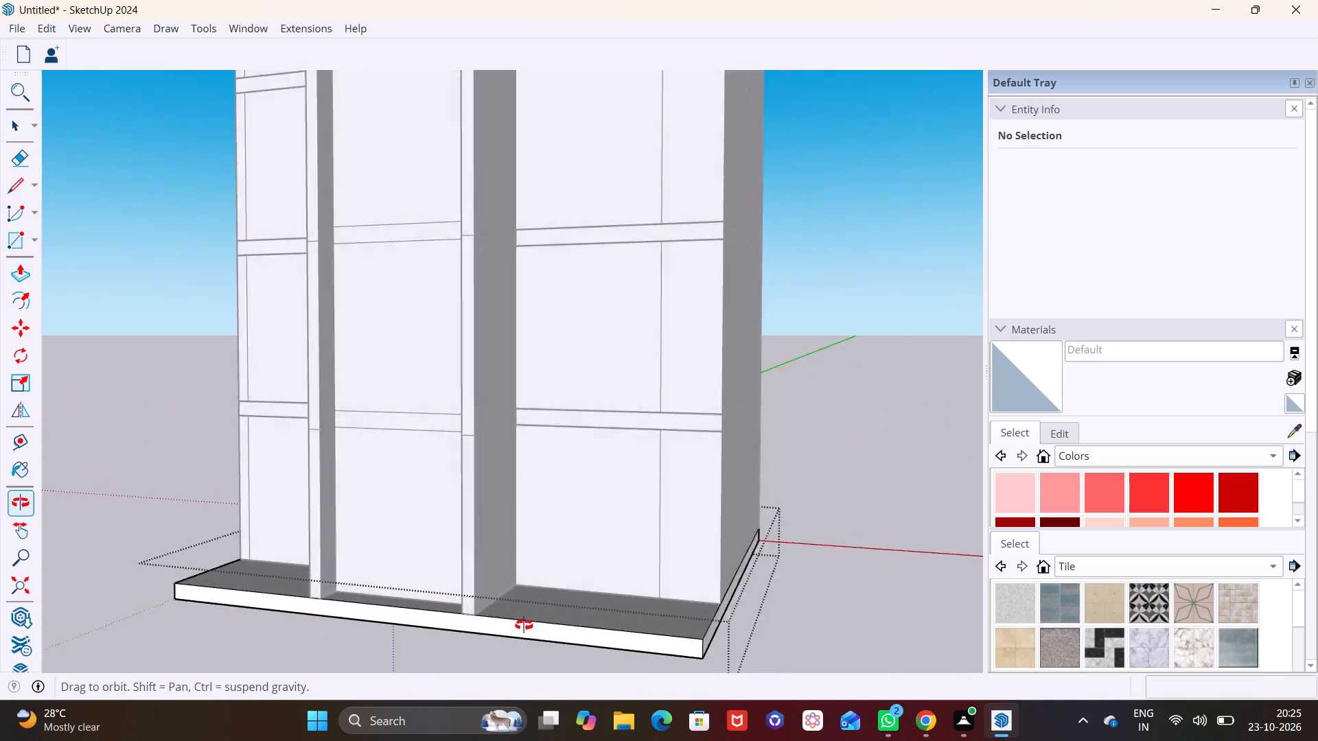
middle_drag(524, 625, 612, 613)
scroll(565, 574, up, 5)
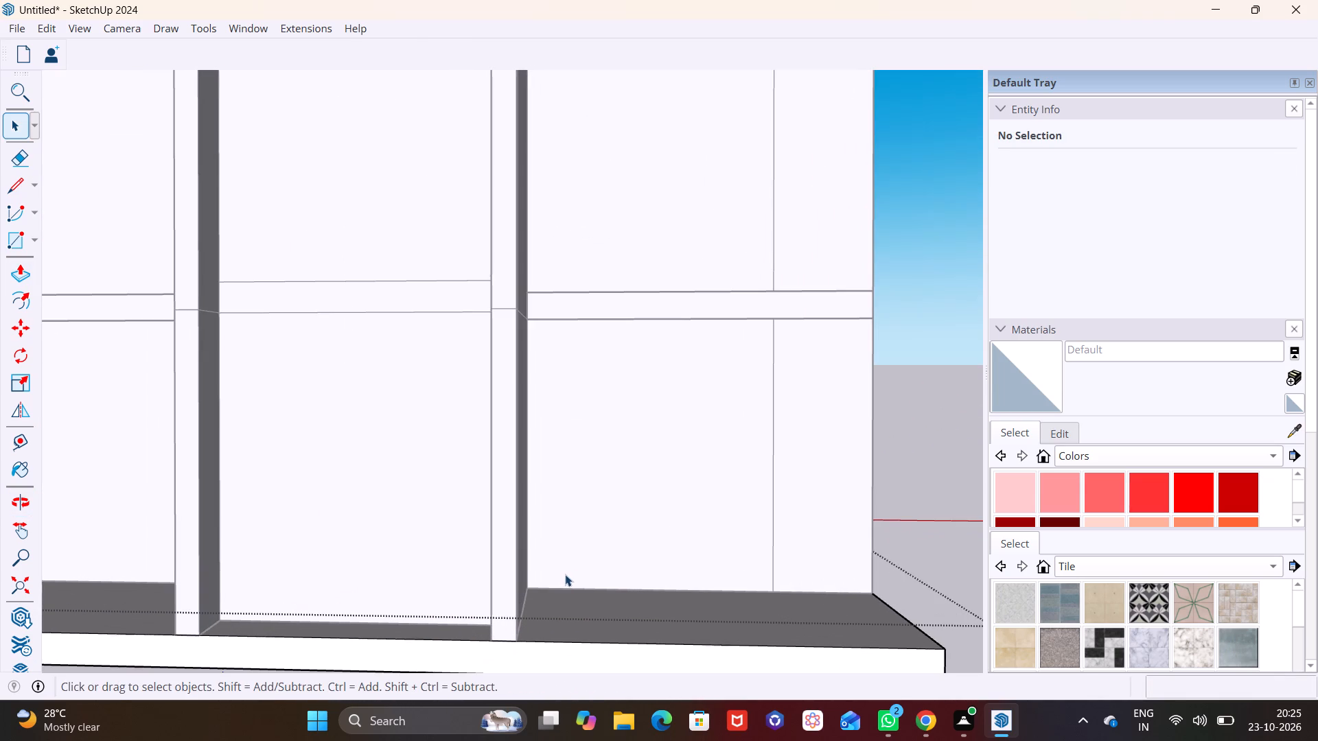
middle_drag(565, 577, 550, 521)
scroll(553, 514, down, 5)
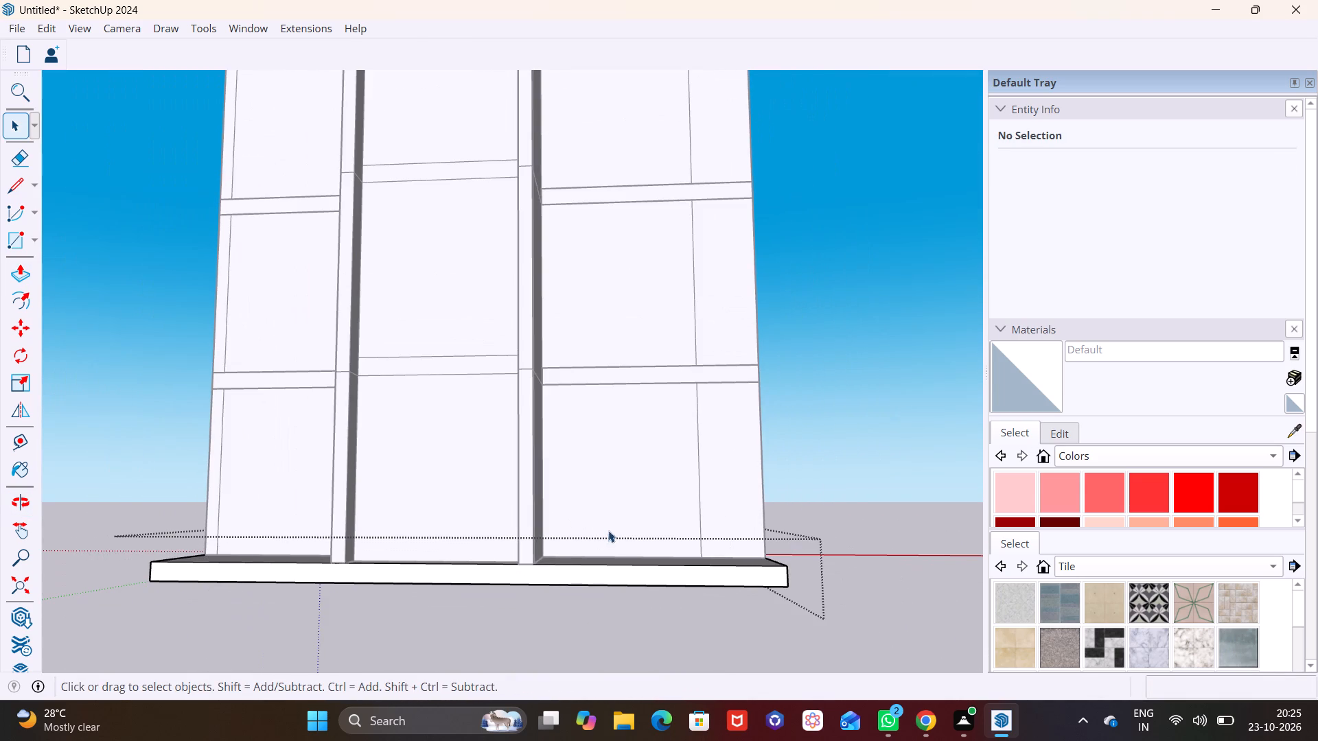
key(space)
click(858, 608)
Push/pull the ground storey's left side wall face outward 2' 4 7/8".
middle_drag(524, 519, 493, 615)
middle_drag(461, 538, 568, 541)
middle_drag(284, 445, 375, 451)
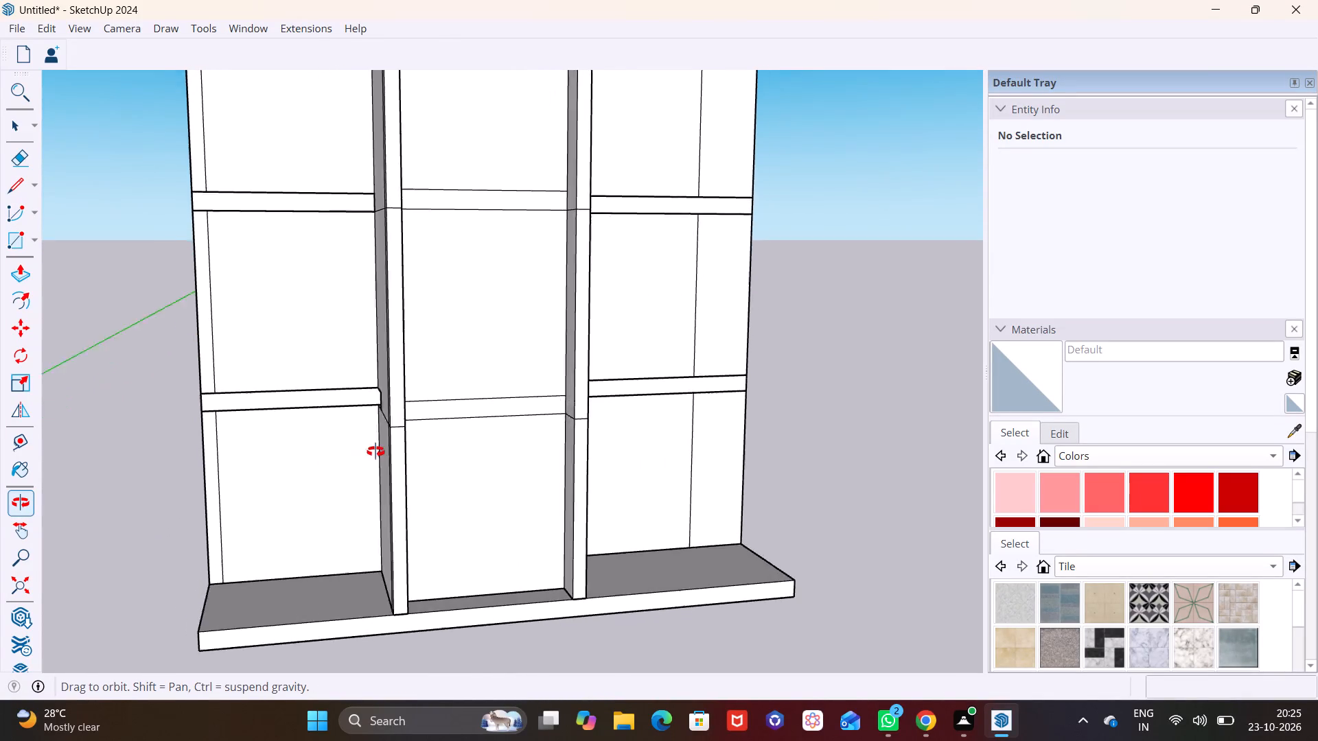
middle_drag(375, 451, 525, 452)
click(222, 478)
click(21, 272)
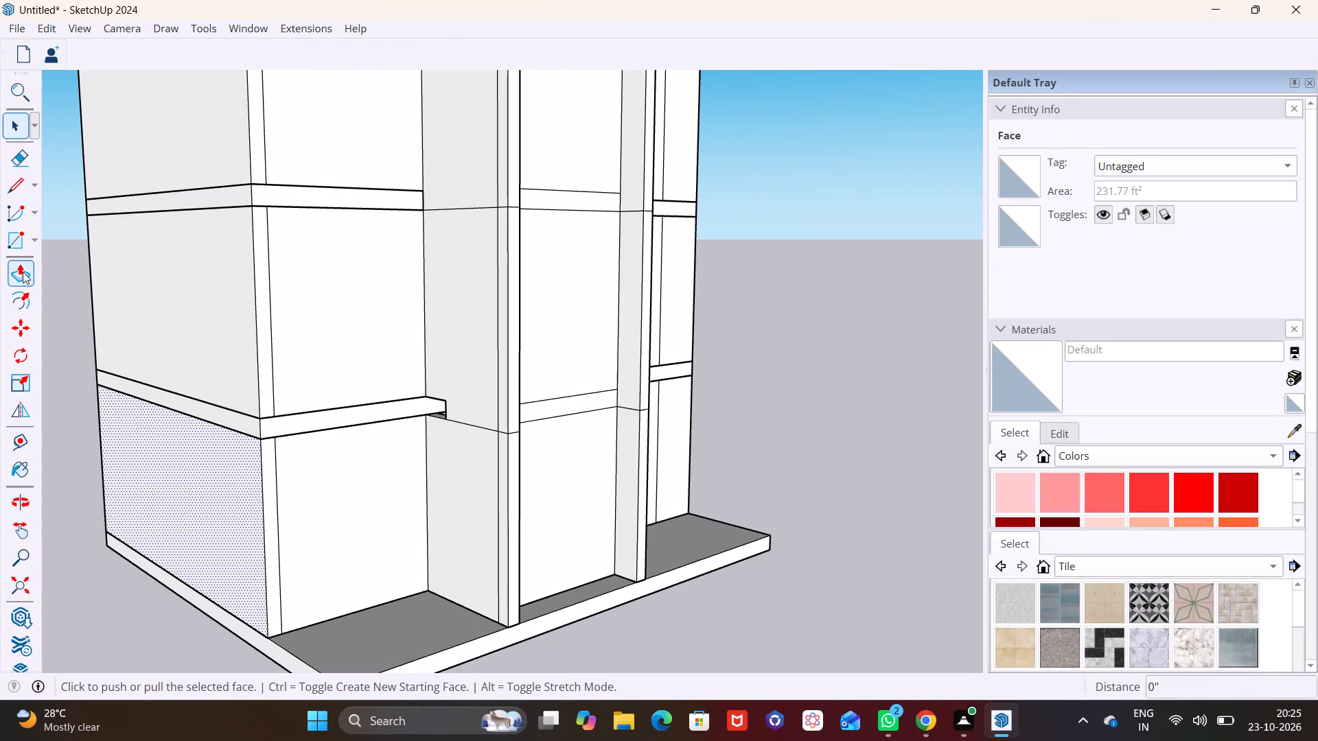
click(219, 460)
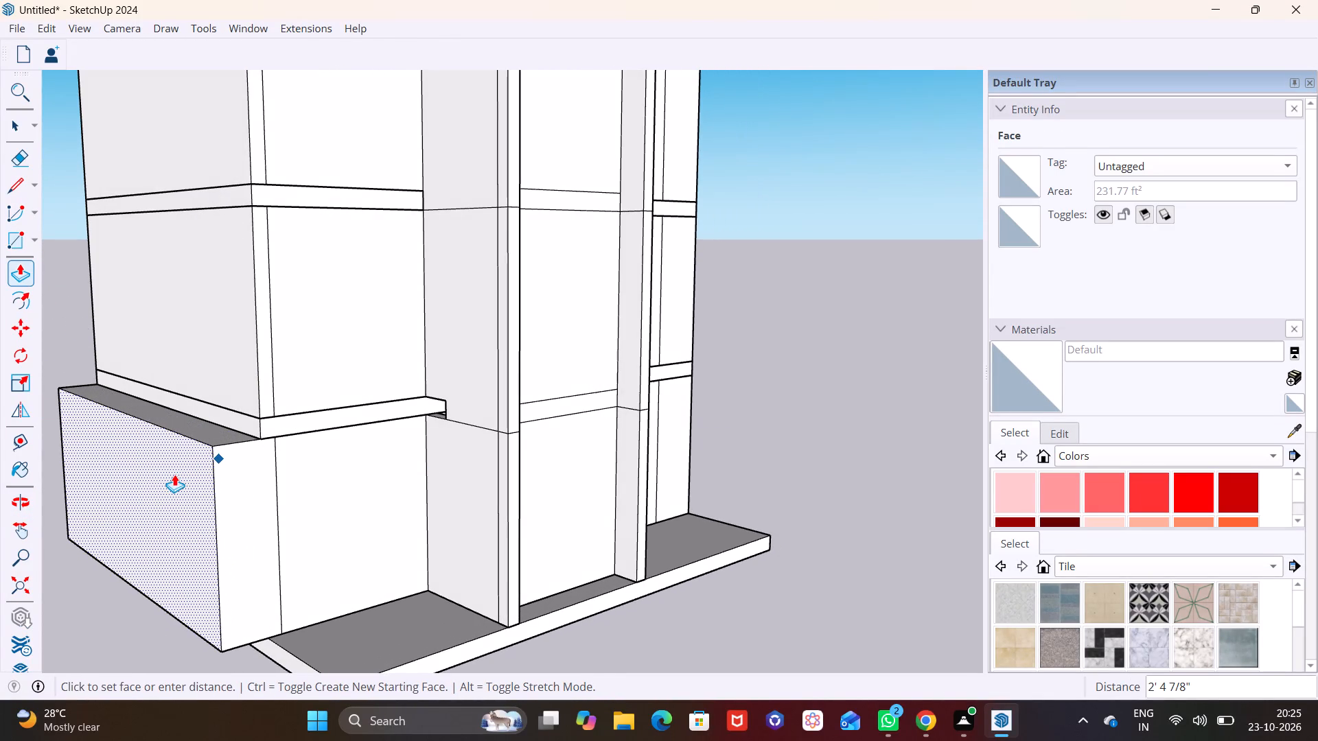
click(174, 474)
Push/pull the second storey's left side wall face outward 2' 4 7/8".
middle_drag(204, 495, 11, 470)
scroll(11, 470, up, 1)
middle_drag(210, 475, 453, 530)
key(space)
click(242, 379)
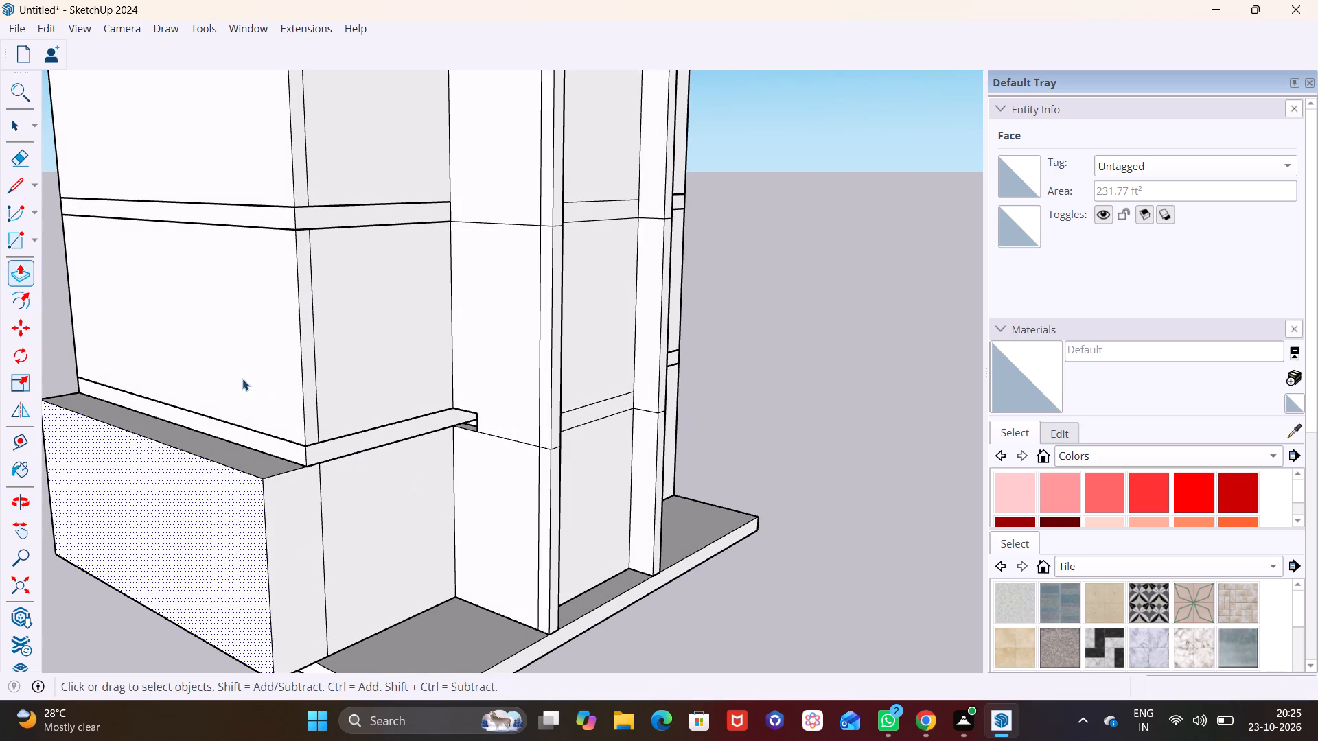
click(22, 261)
click(244, 309)
click(263, 495)
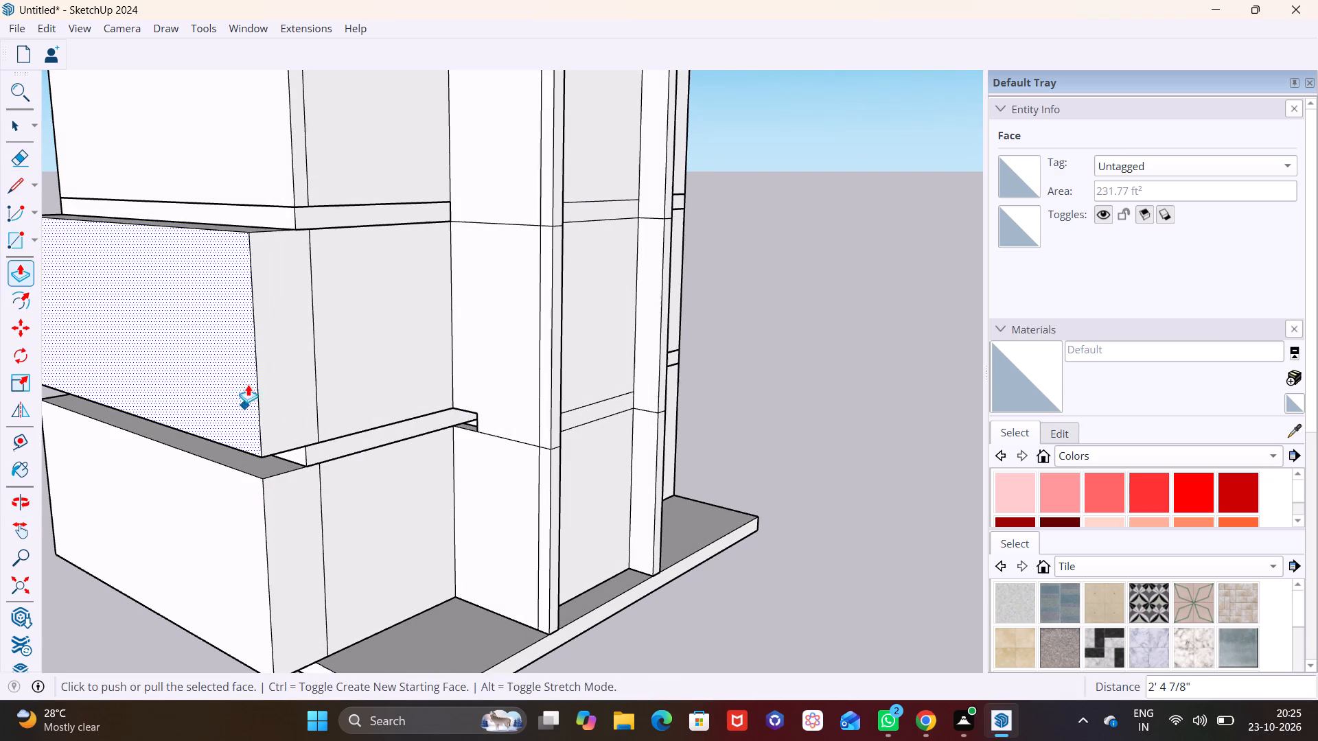
Push/pull the third storey's left side wall face outward 2' 4 7/8".
scroll(258, 369, down, 2)
shift+middle_drag(260, 365, 377, 552)
key(space)
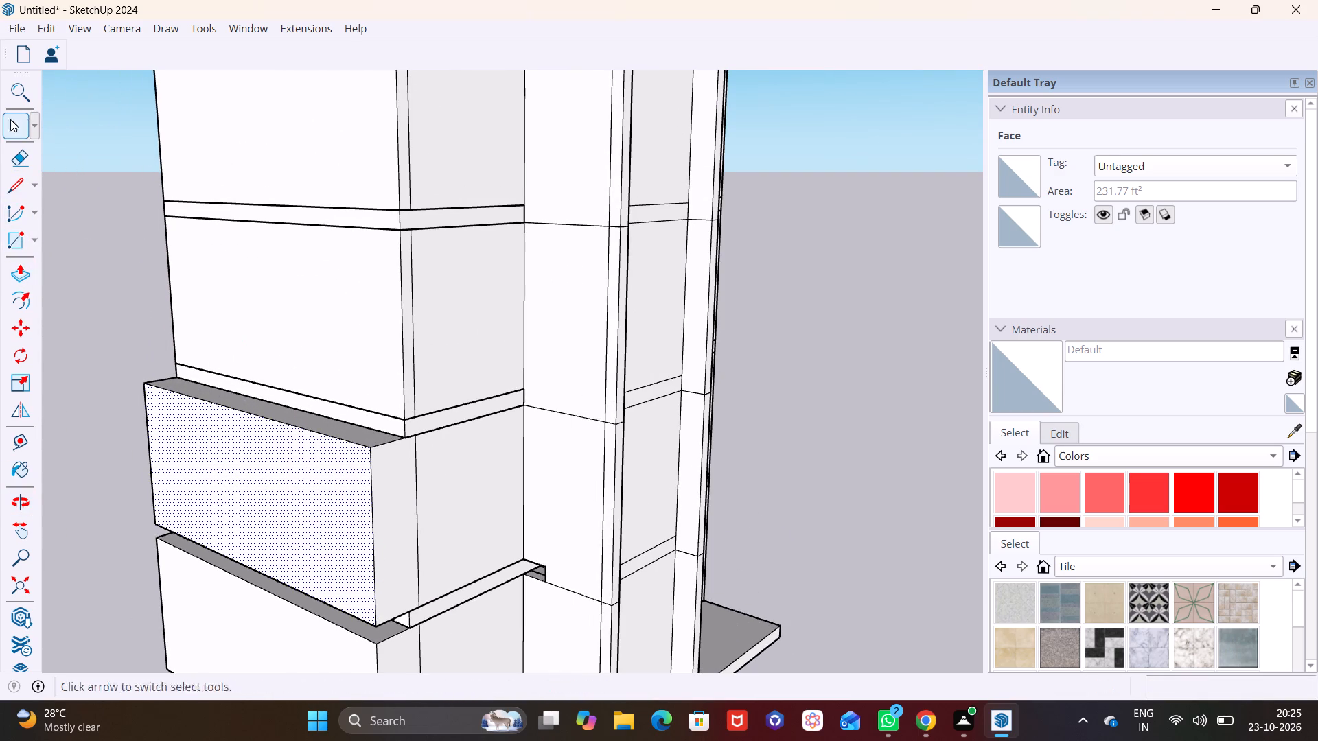
drag(9, 119, 15, 126)
click(288, 311)
drag(16, 271, 27, 279)
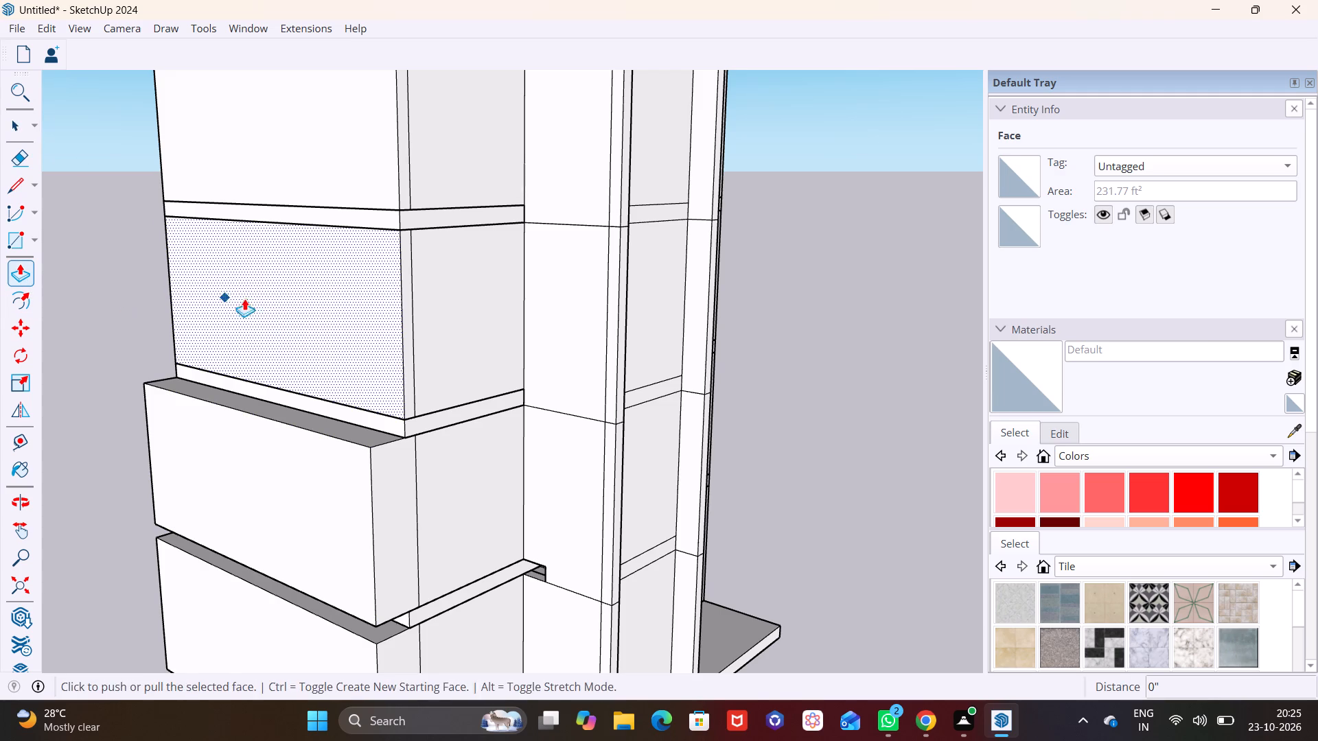
click(334, 302)
click(357, 482)
Push/pull the fourth storey's left side wall face outward 2' 4 7/8".
scroll(346, 402, down, 3)
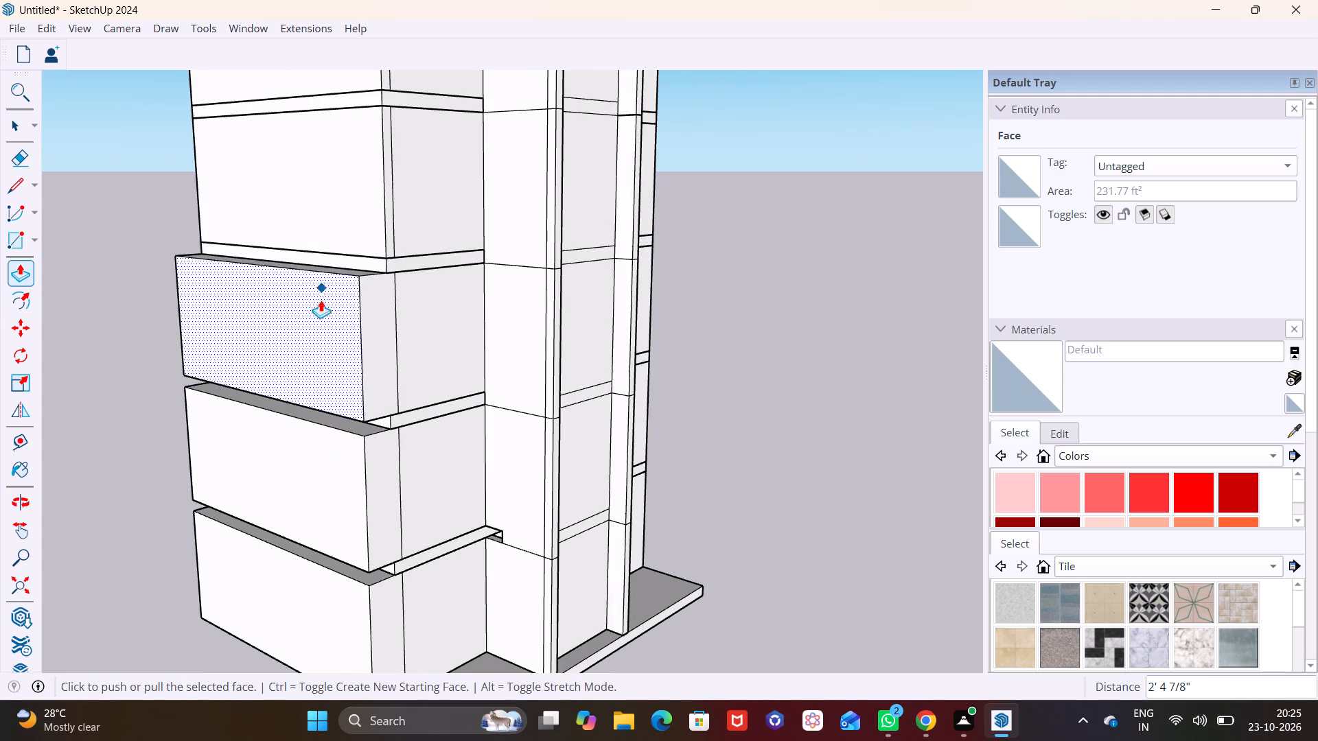
shift+middle_drag(321, 300, 315, 510)
click(20, 126)
click(316, 373)
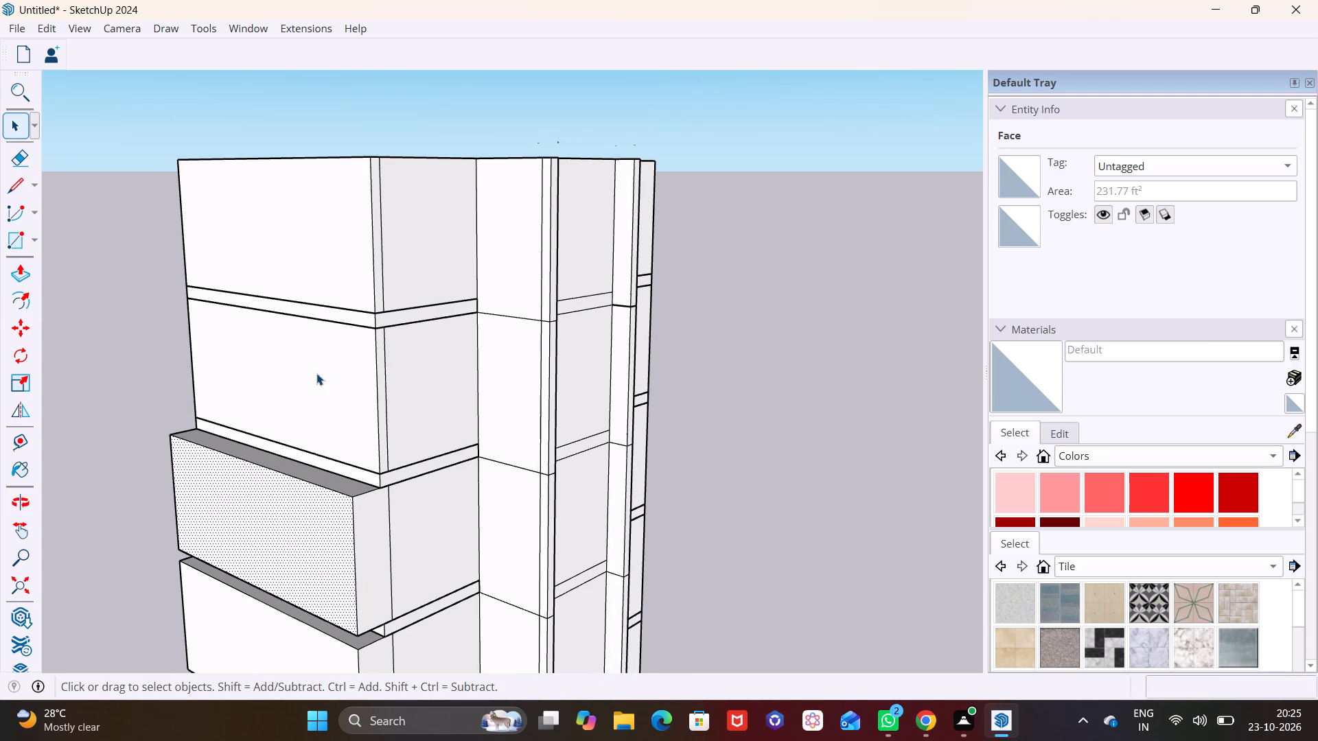
click(14, 274)
click(338, 376)
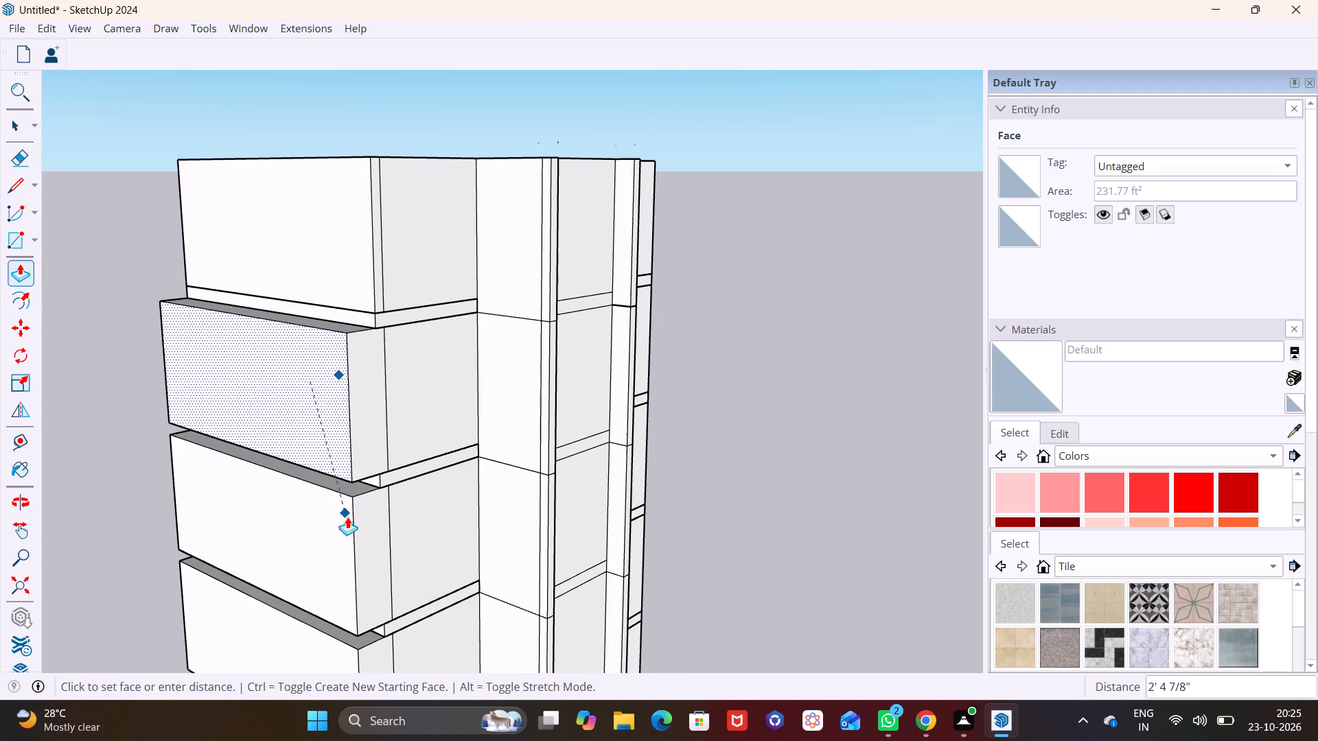
click(351, 528)
Push/pull the top storey's left side wall face outward 2' 4 7/8".
shift+middle_drag(288, 362, 300, 481)
key(space)
click(318, 356)
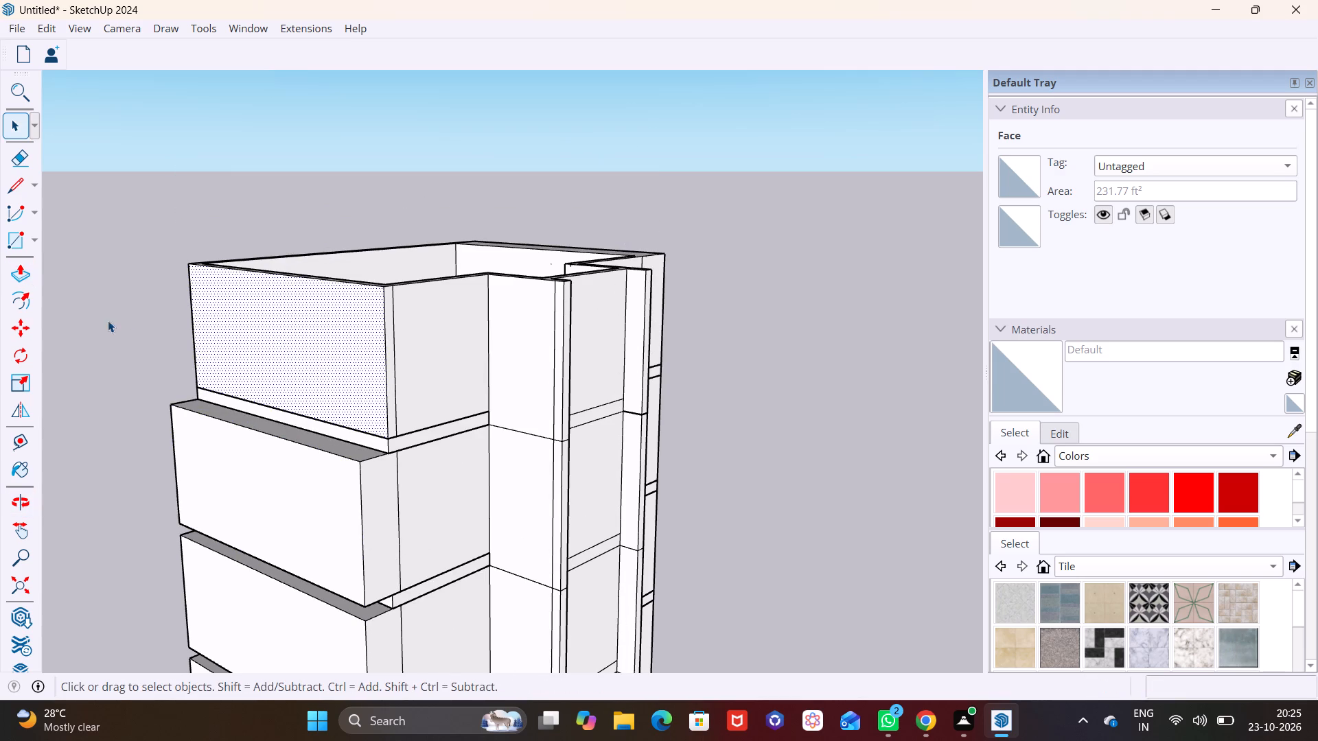
click(15, 276)
click(378, 352)
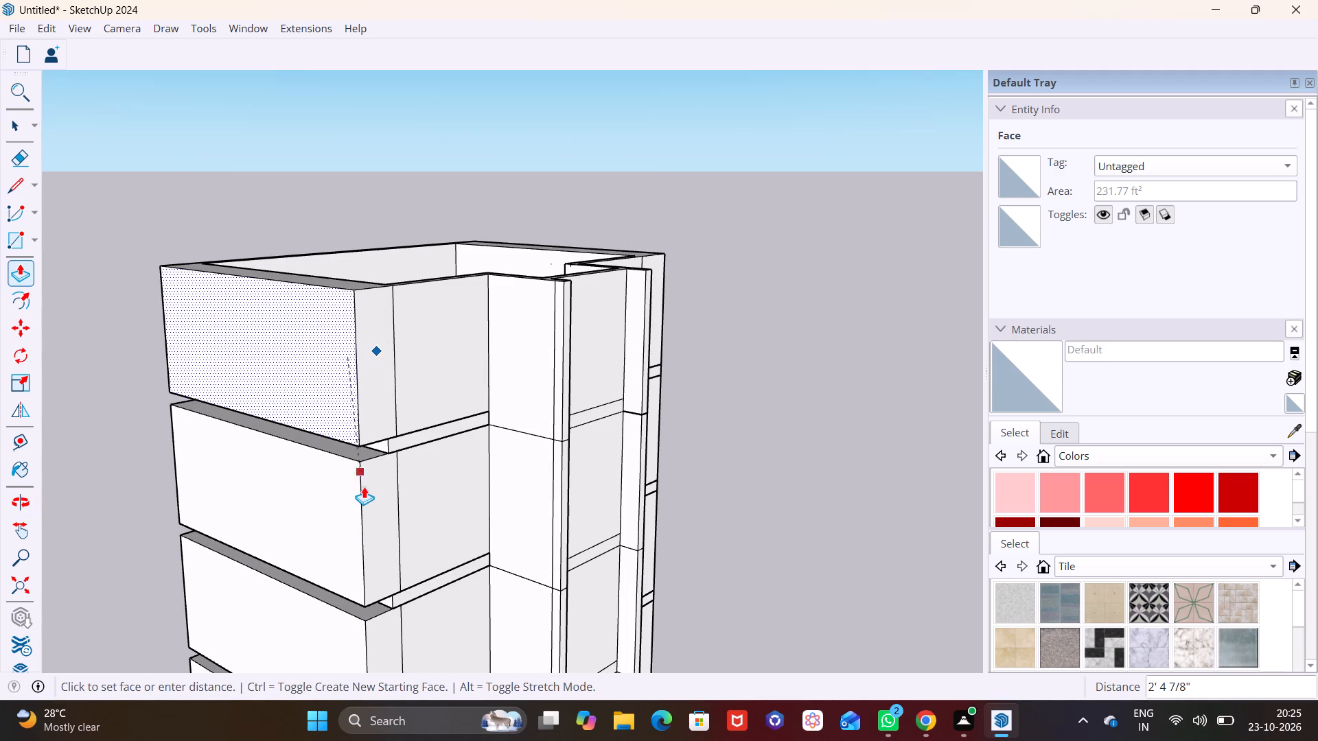
click(364, 488)
Open the slab between the top and fourth storeys and push/pull its left side edge face outward 2' 4 7/8".
middle_drag(355, 441, 400, 366)
scroll(386, 397, up, 11)
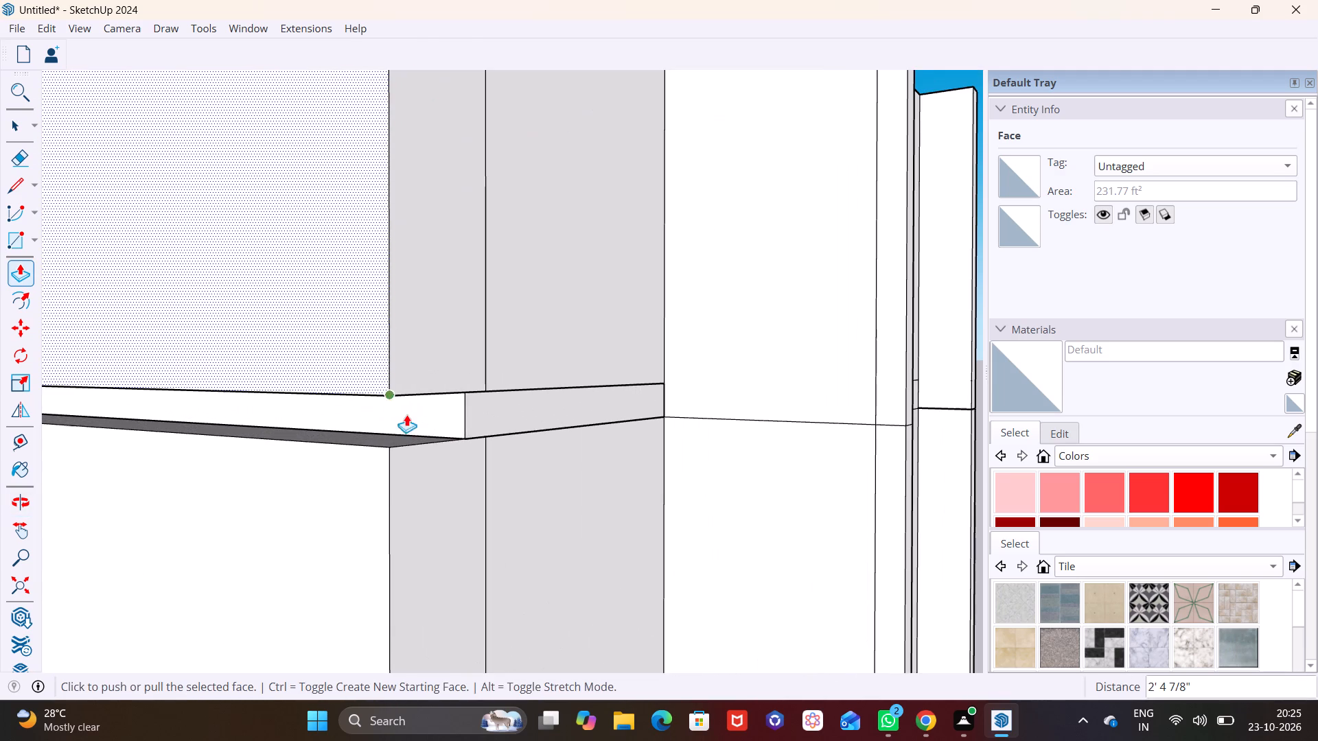
key(space)
click(413, 417)
triple_click(420, 416)
click(426, 417)
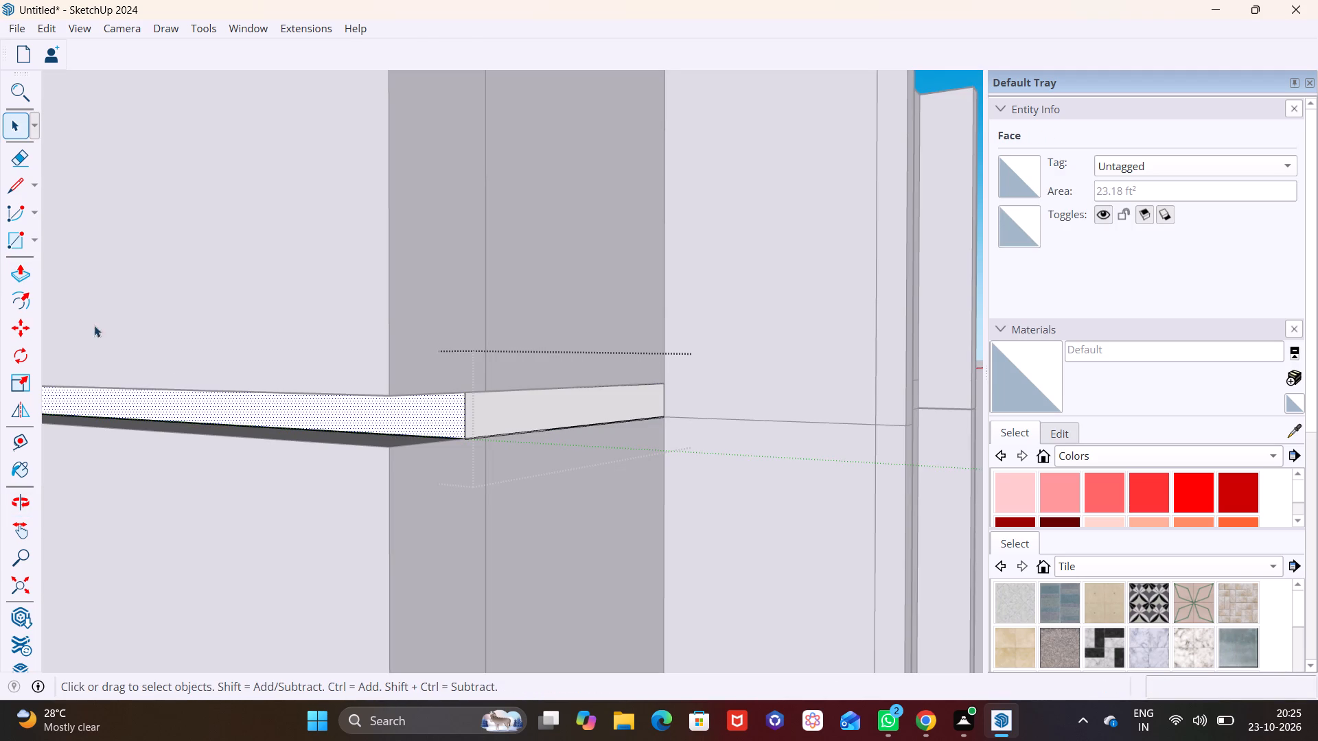
click(23, 272)
click(449, 409)
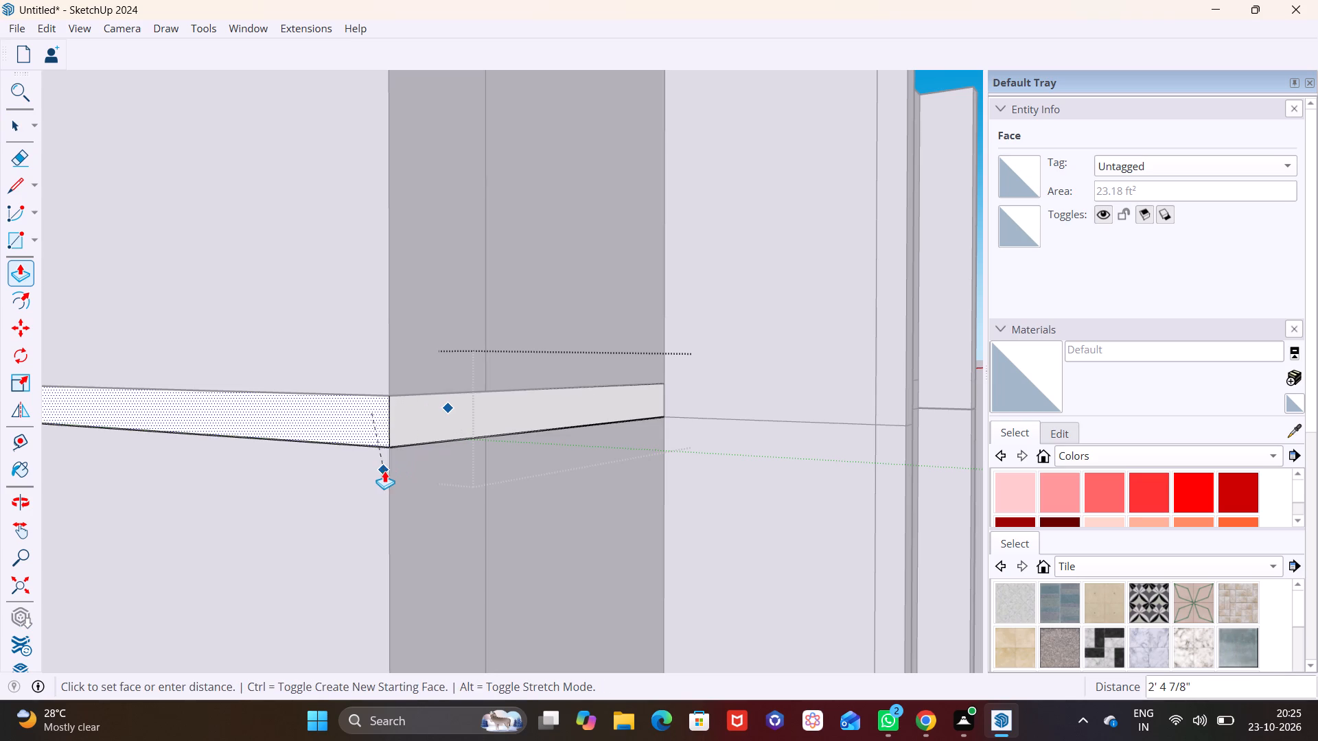
click(384, 471)
Open the slab between the fourth and third storeys and push/pull its left side edge face outward 2' 4 7/8".
scroll(406, 462, down, 6)
shift+middle_drag(430, 511, 437, 274)
shift+middle_drag(471, 490, 440, 318)
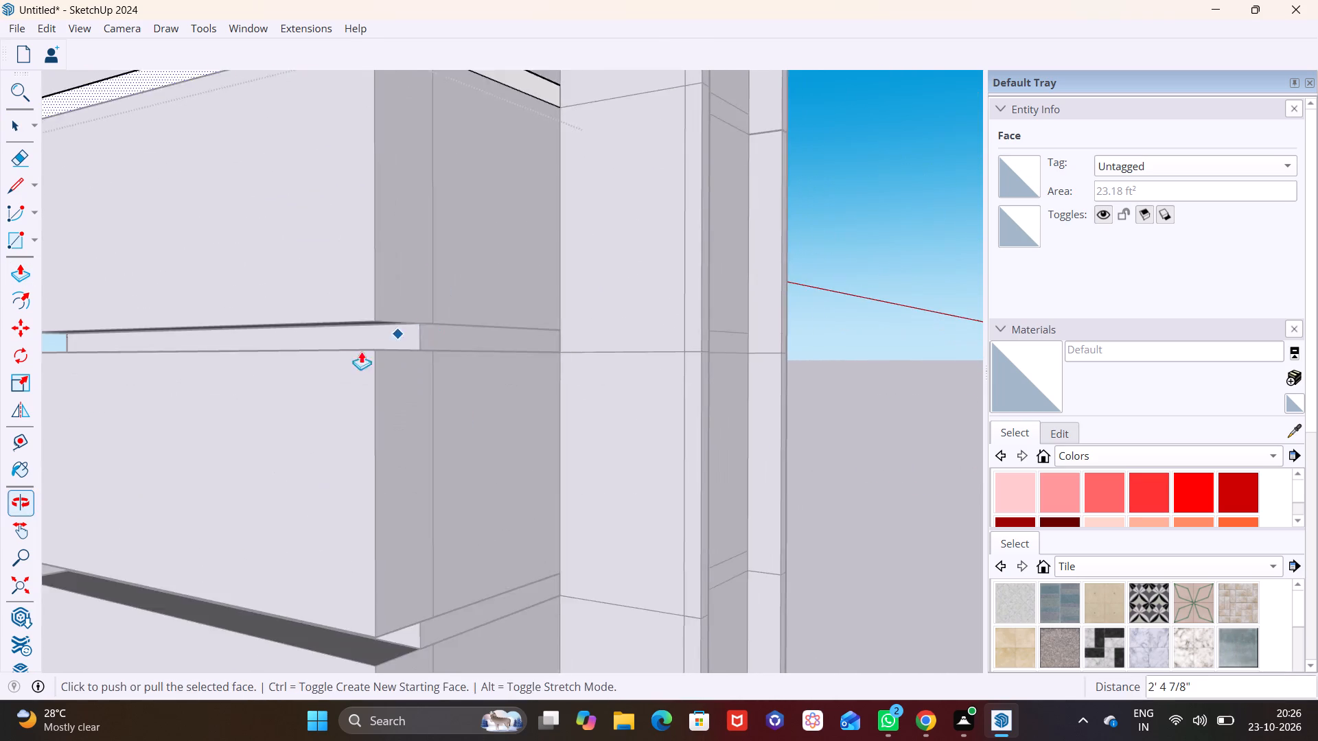
scroll(338, 355, up, 4)
key(space)
triple_click(416, 335)
click(418, 334)
click(425, 329)
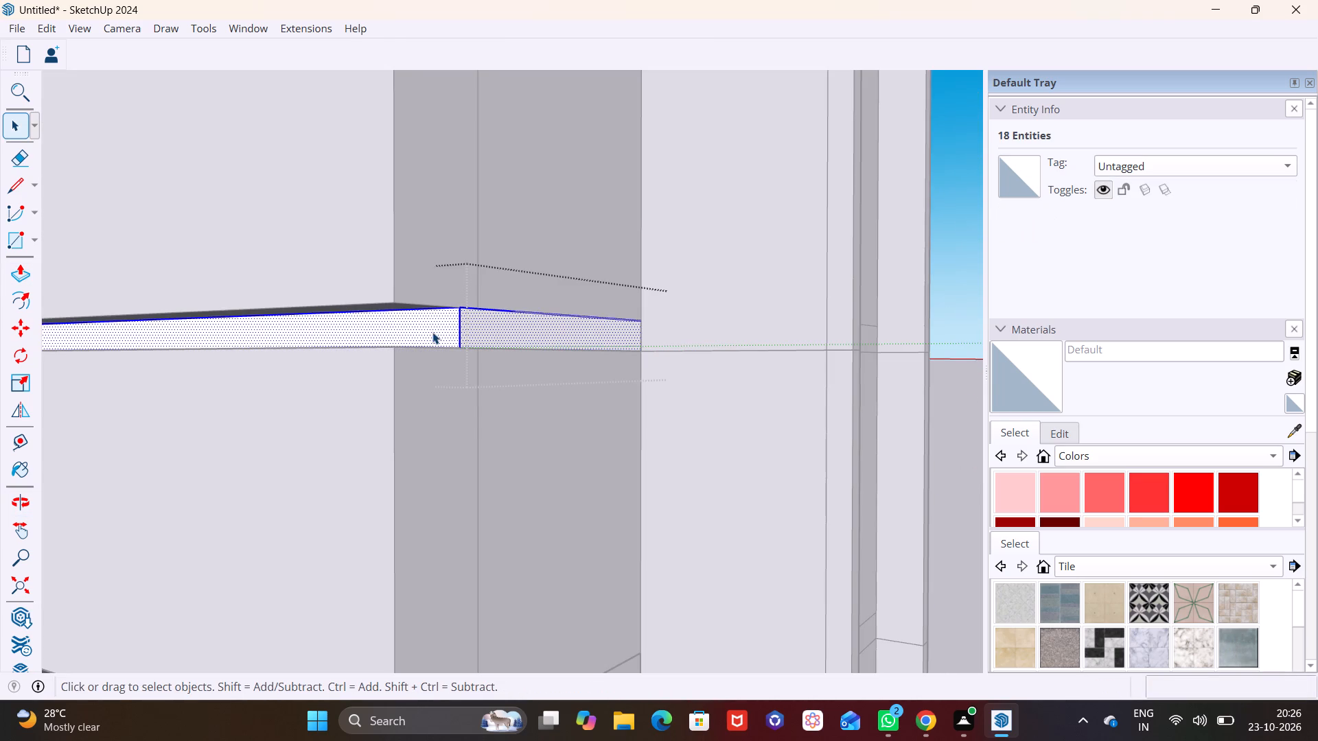
click(14, 275)
click(428, 322)
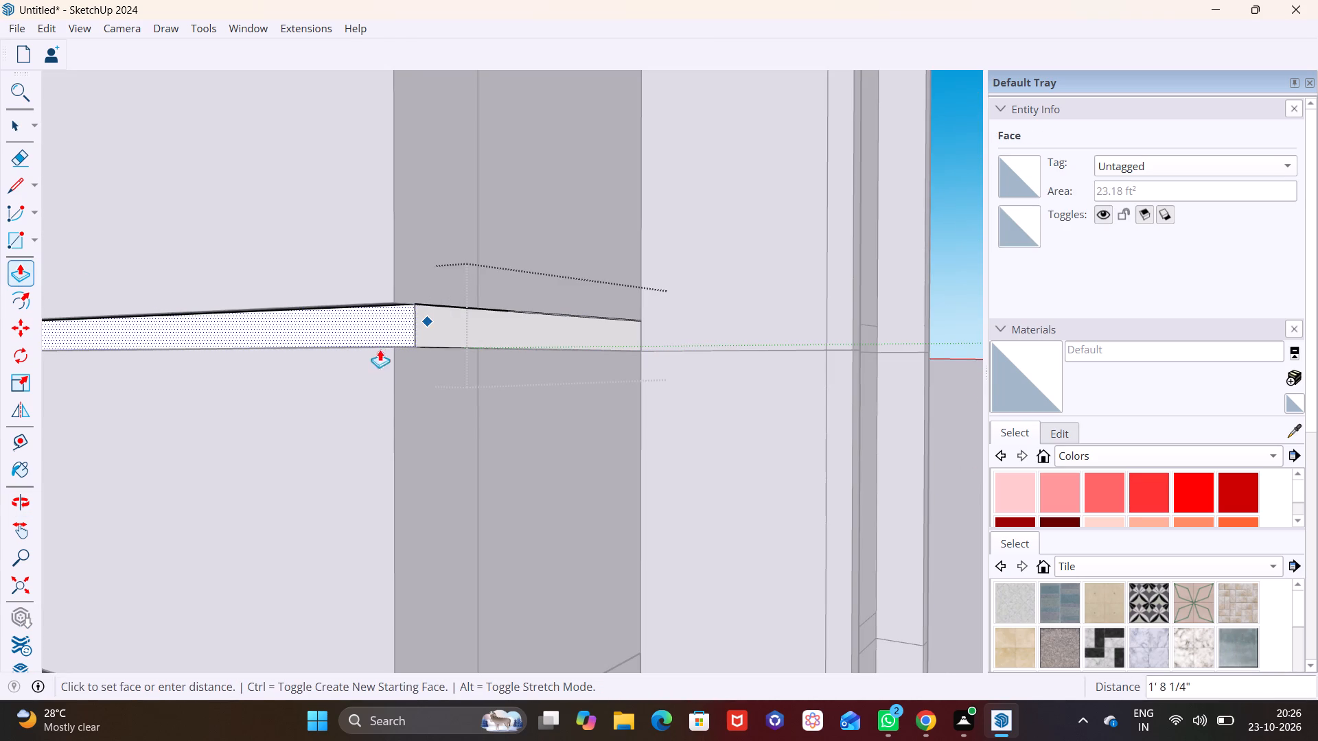
click(384, 404)
Open the slab between the third and second storeys and push/pull its left side edge face outward 2' 4 7/8".
scroll(387, 414, down, 9)
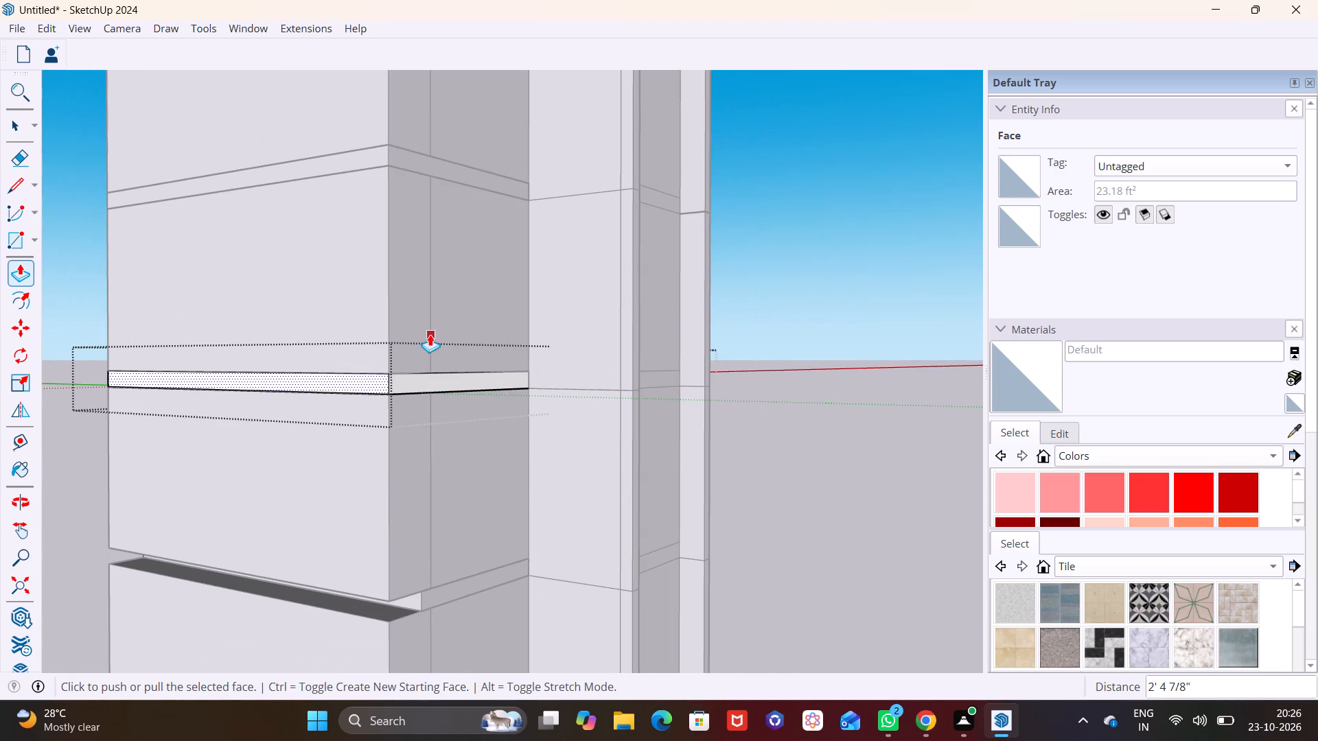
shift+middle_drag(399, 515, 472, 242)
scroll(393, 321, up, 7)
key(space)
double_click(471, 349)
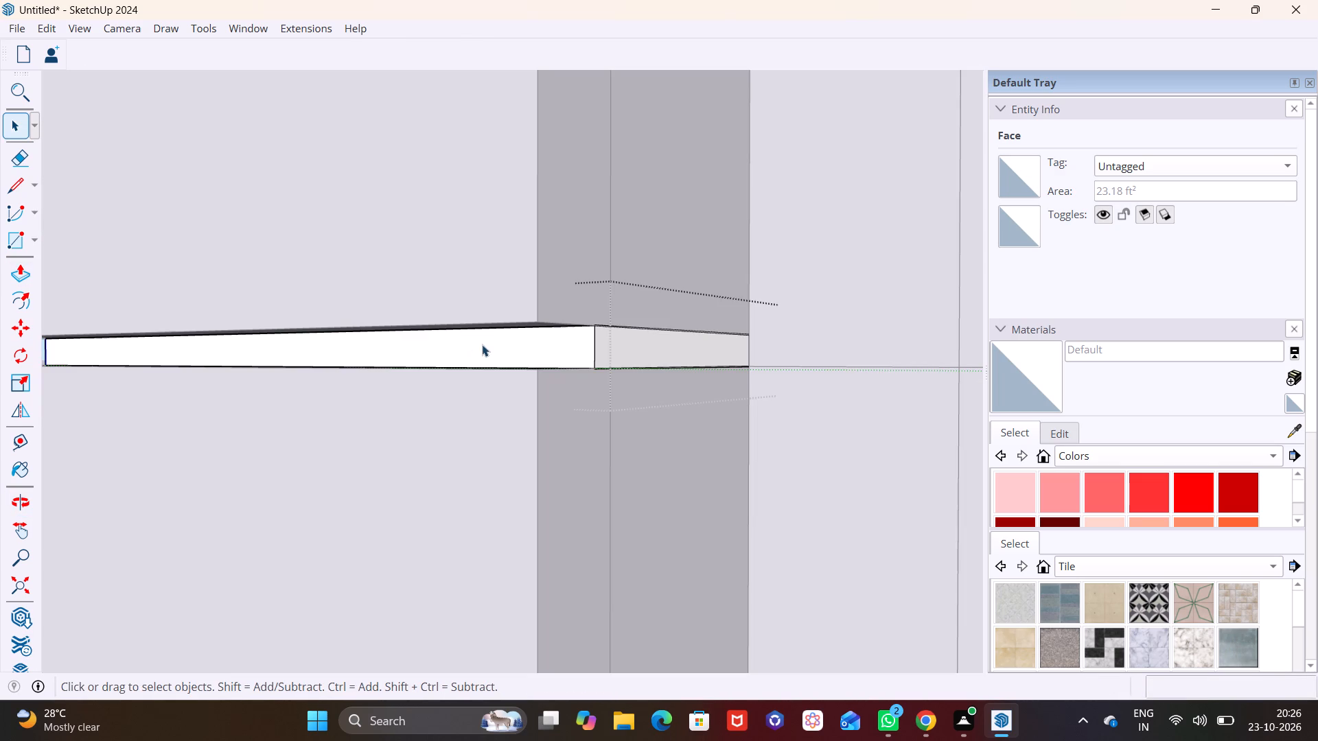
drag(482, 344, 514, 344)
double_click(532, 344)
click(11, 272)
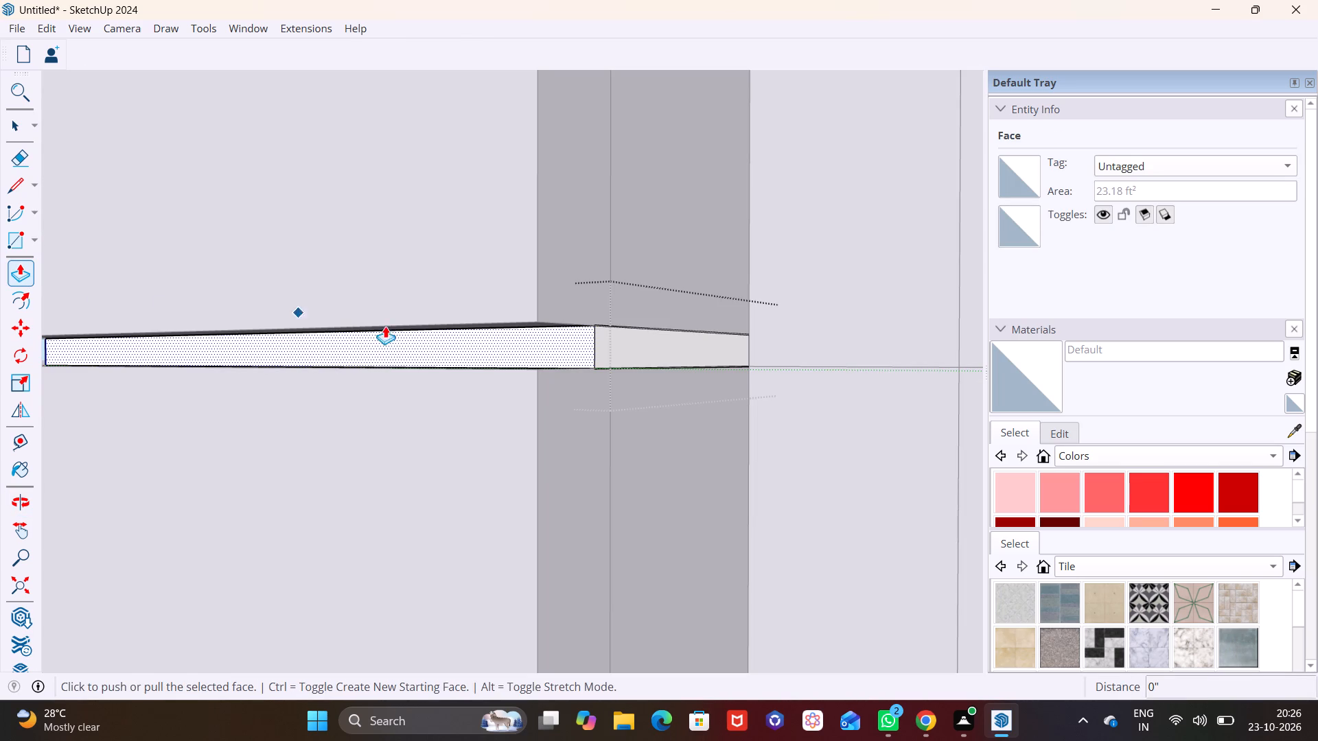
click(533, 339)
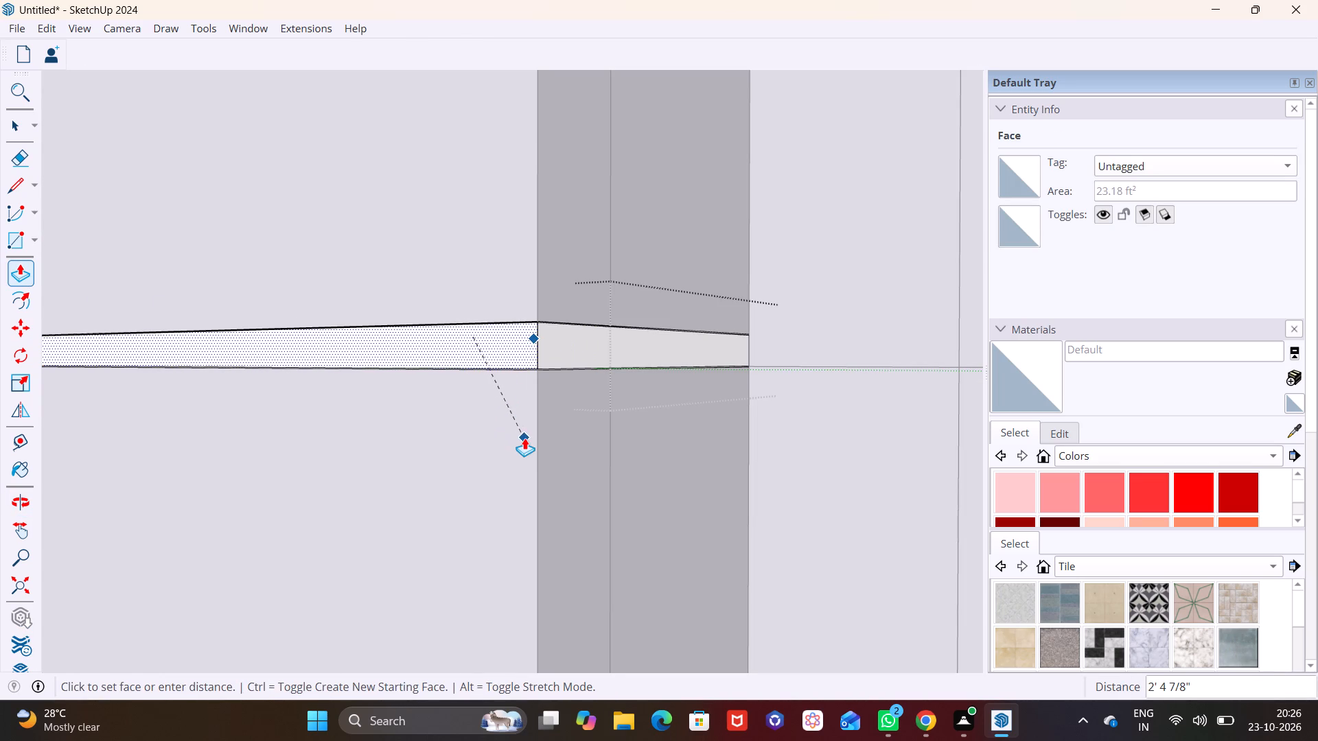
click(524, 438)
Open the slab between the second and ground storeys and push/pull its left side edge face outward 2' 4 7/8".
scroll(494, 392, down, 4)
shift+middle_drag(483, 415, 430, 266)
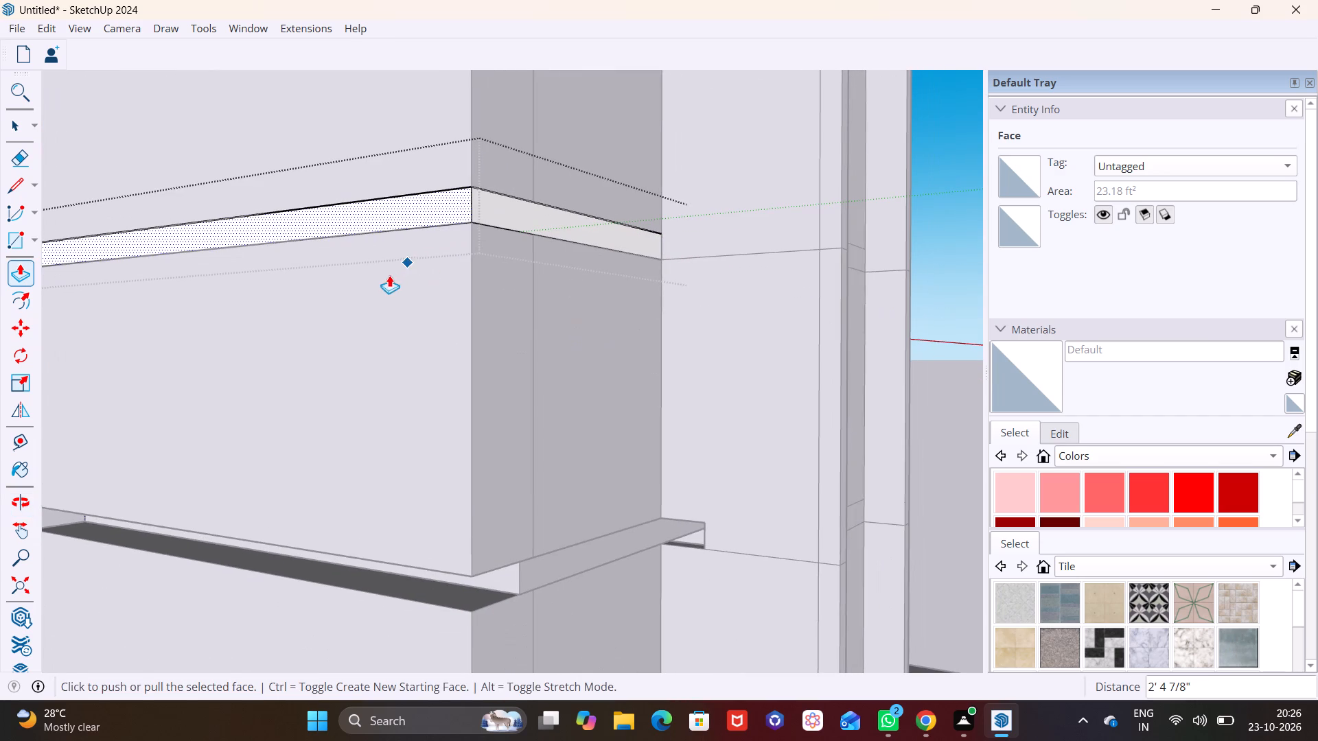
shift+middle_drag(454, 364, 475, 193)
scroll(479, 345, up, 3)
middle_drag(496, 403, 503, 219)
scroll(471, 233, up, 3)
key(space)
triple_click(523, 281)
click(525, 281)
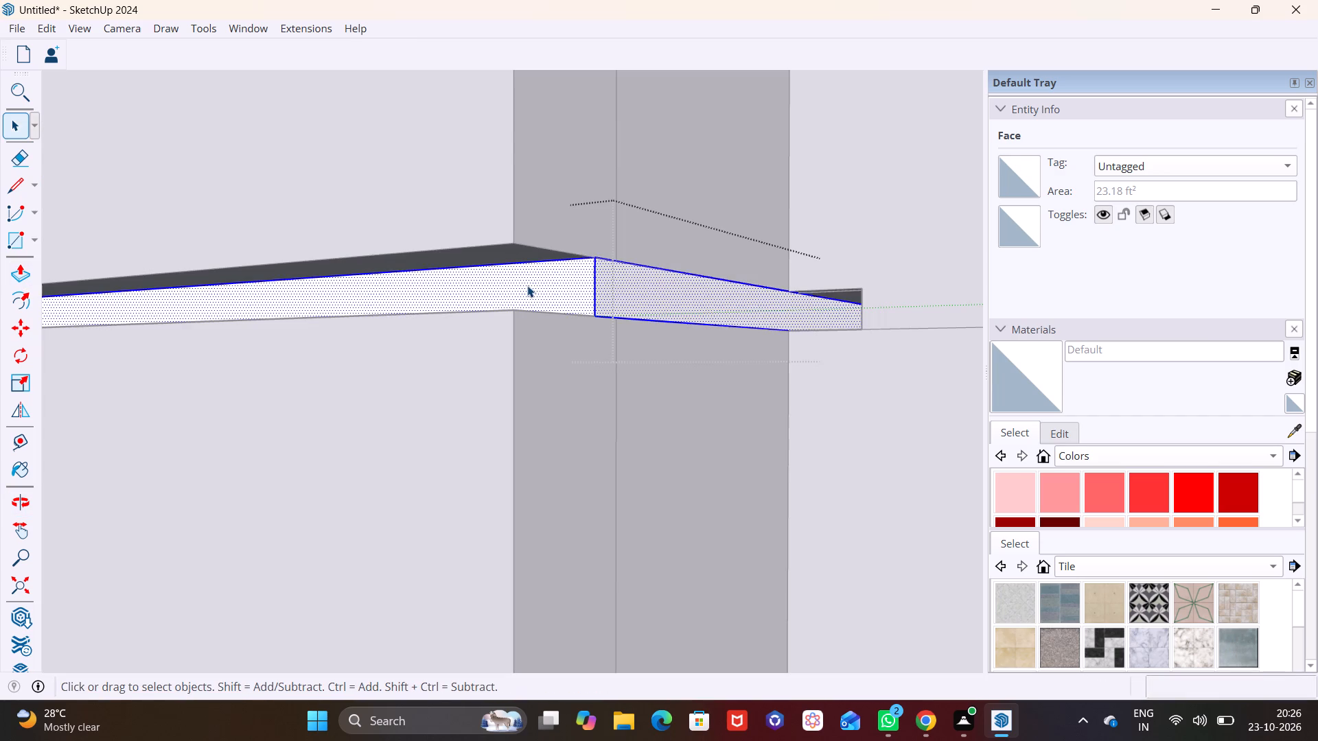
click(527, 285)
click(34, 272)
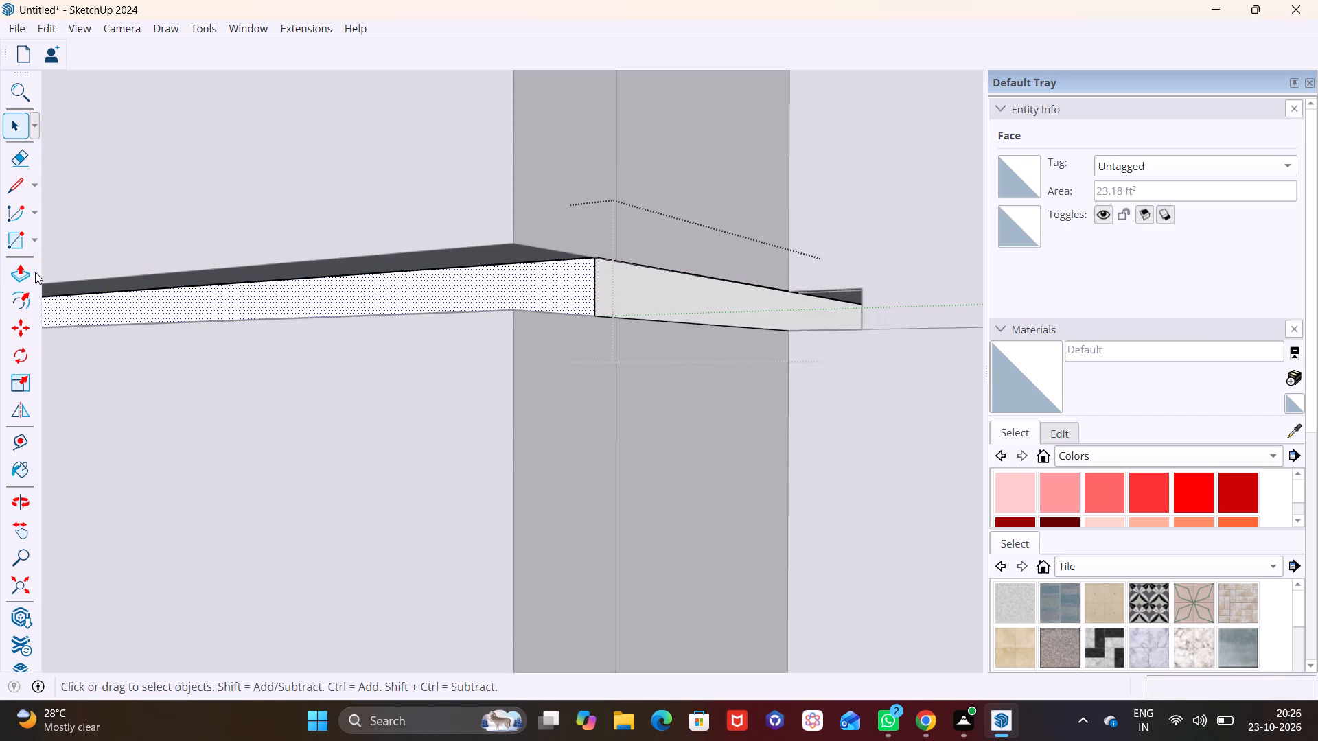
drag(9, 273, 15, 274)
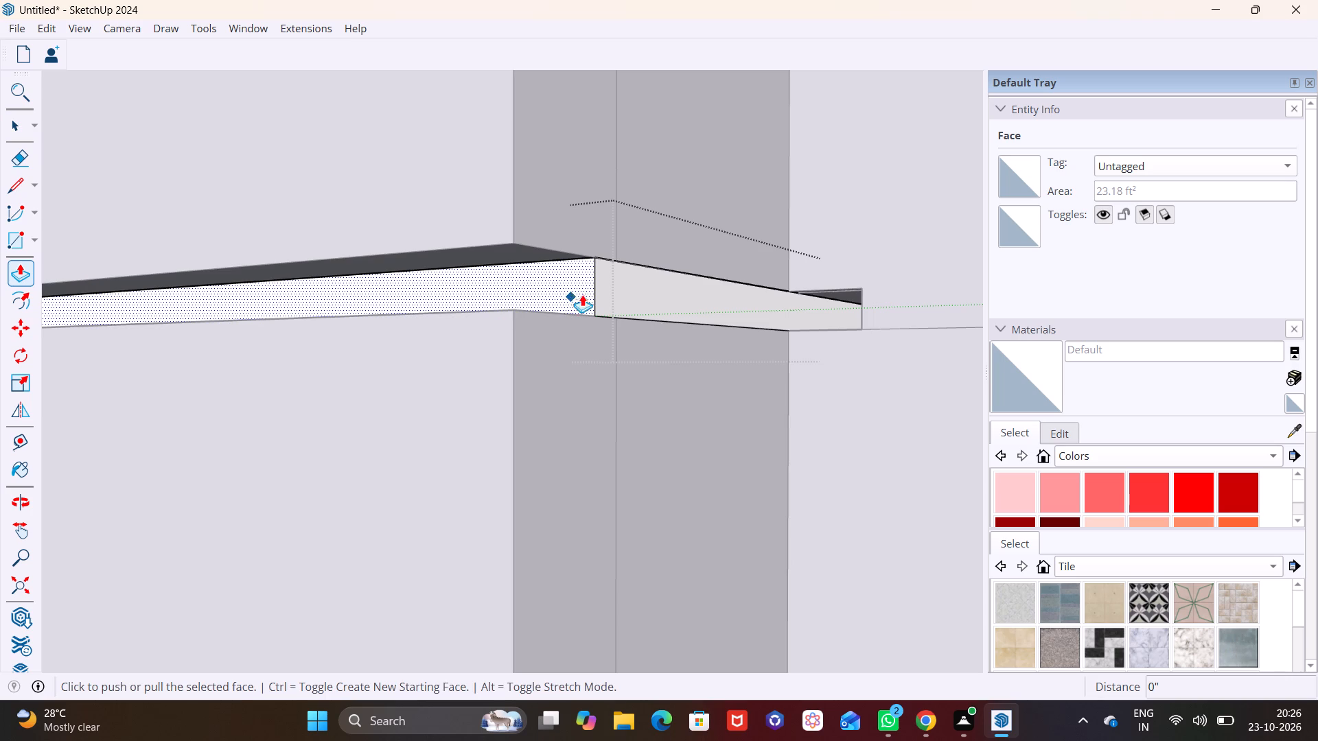
click(583, 288)
click(516, 345)
Cover the notched front end of the slab between the second and ground storeys with a rectangle about 1' 9" by 1' 1".
scroll(516, 350, down, 7)
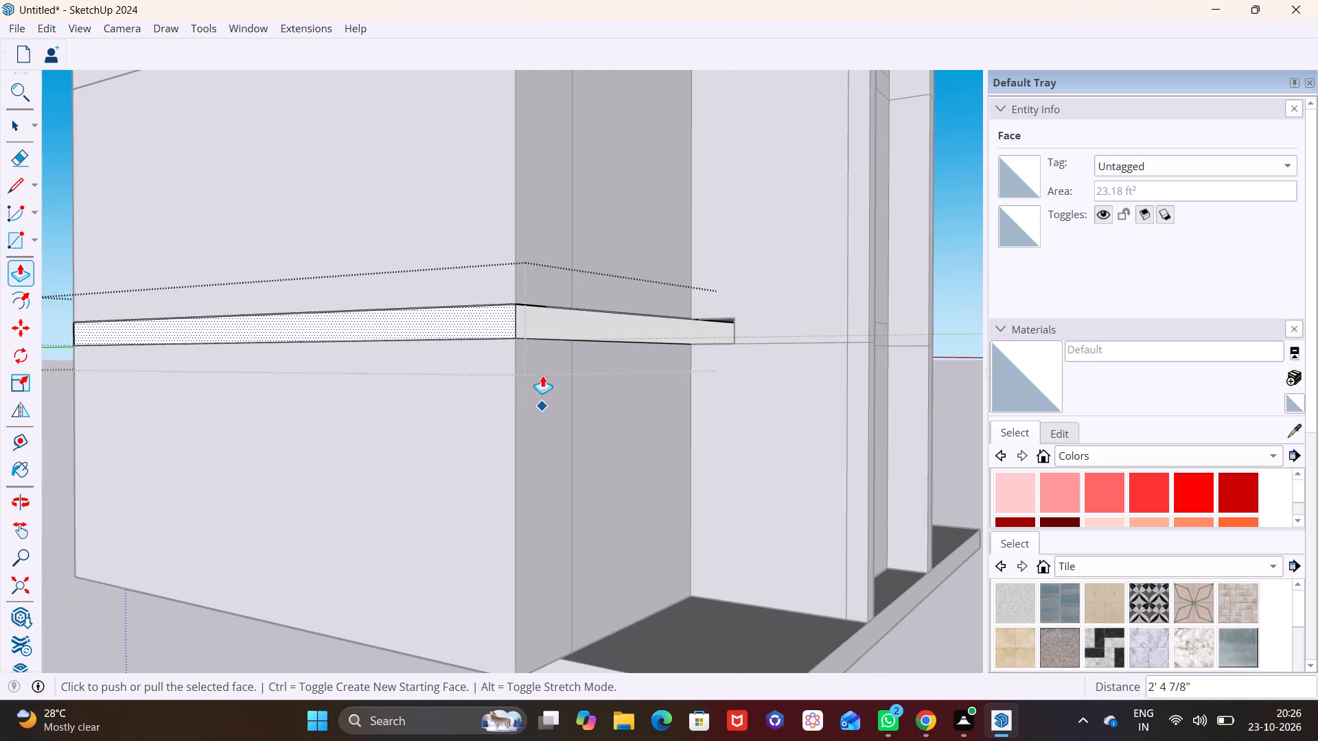
middle_drag(506, 354, 345, 467)
scroll(503, 435, down, 3)
middle_drag(543, 467, 386, 432)
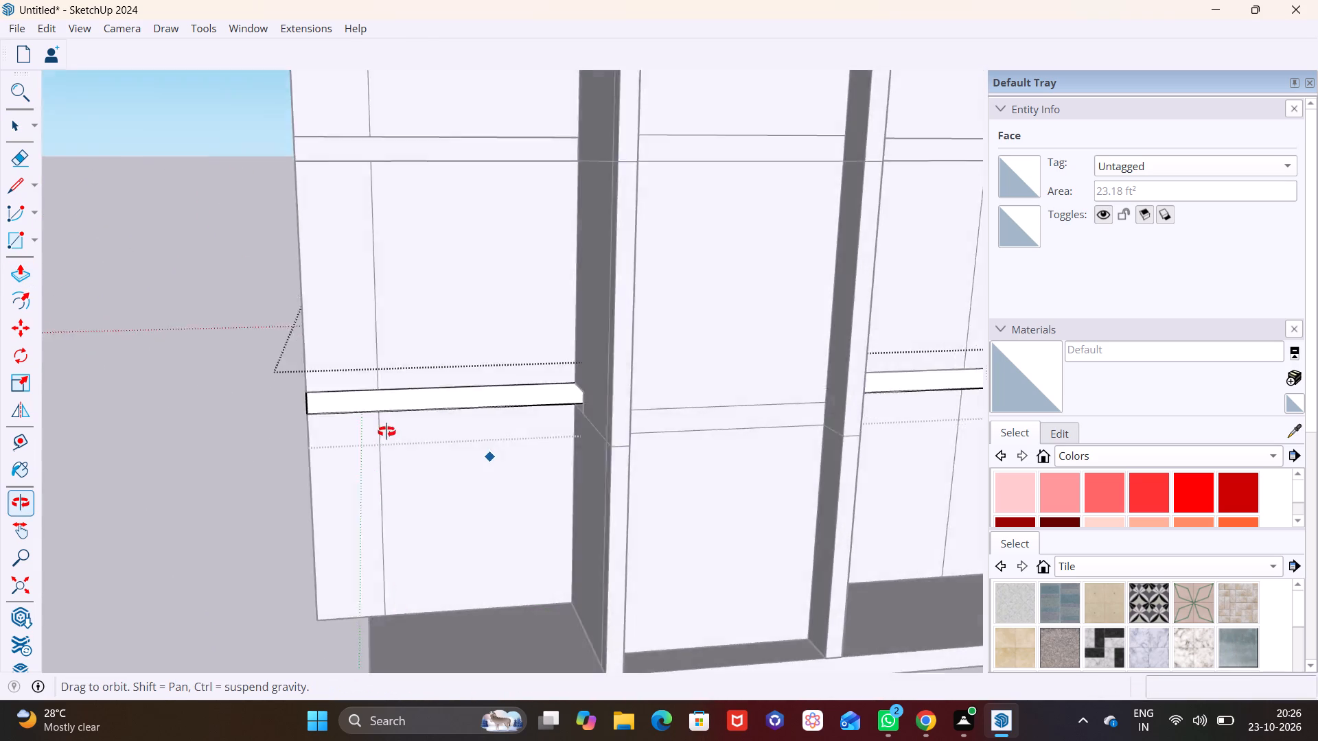
middle_drag(386, 432, 797, 347)
scroll(647, 345, up, 2)
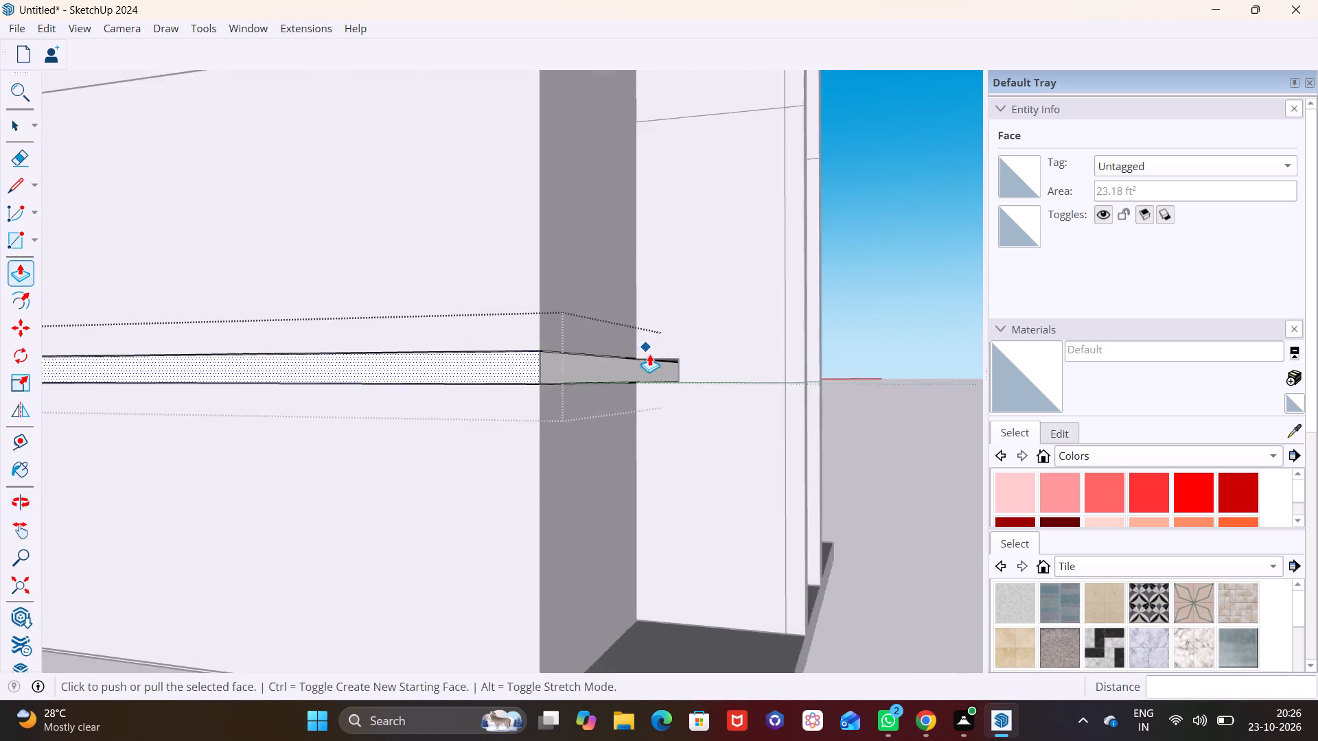
scroll(649, 354, up, 8)
middle_drag(752, 400, 818, 410)
scroll(682, 353, down, 8)
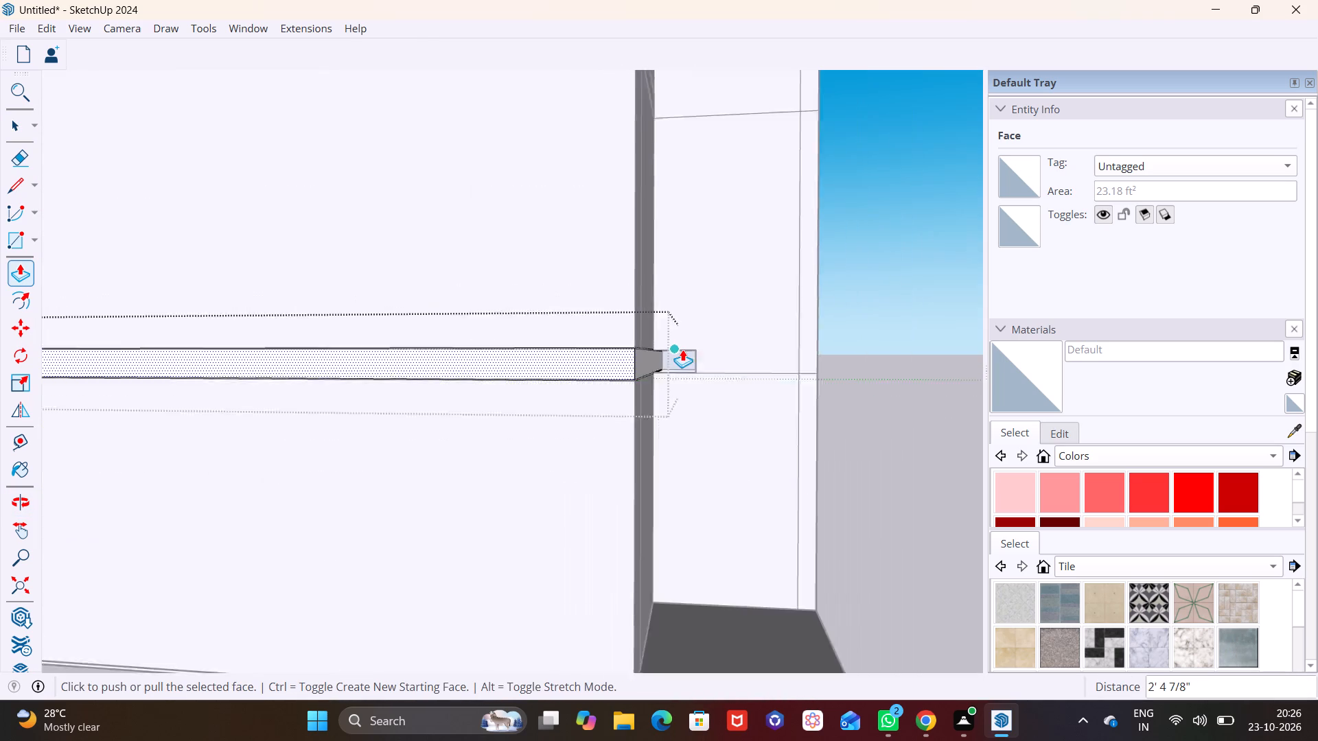
scroll(682, 349, down, 7)
scroll(698, 309, up, 1)
shift+middle_drag(700, 307, 545, 515)
scroll(562, 642, up, 5)
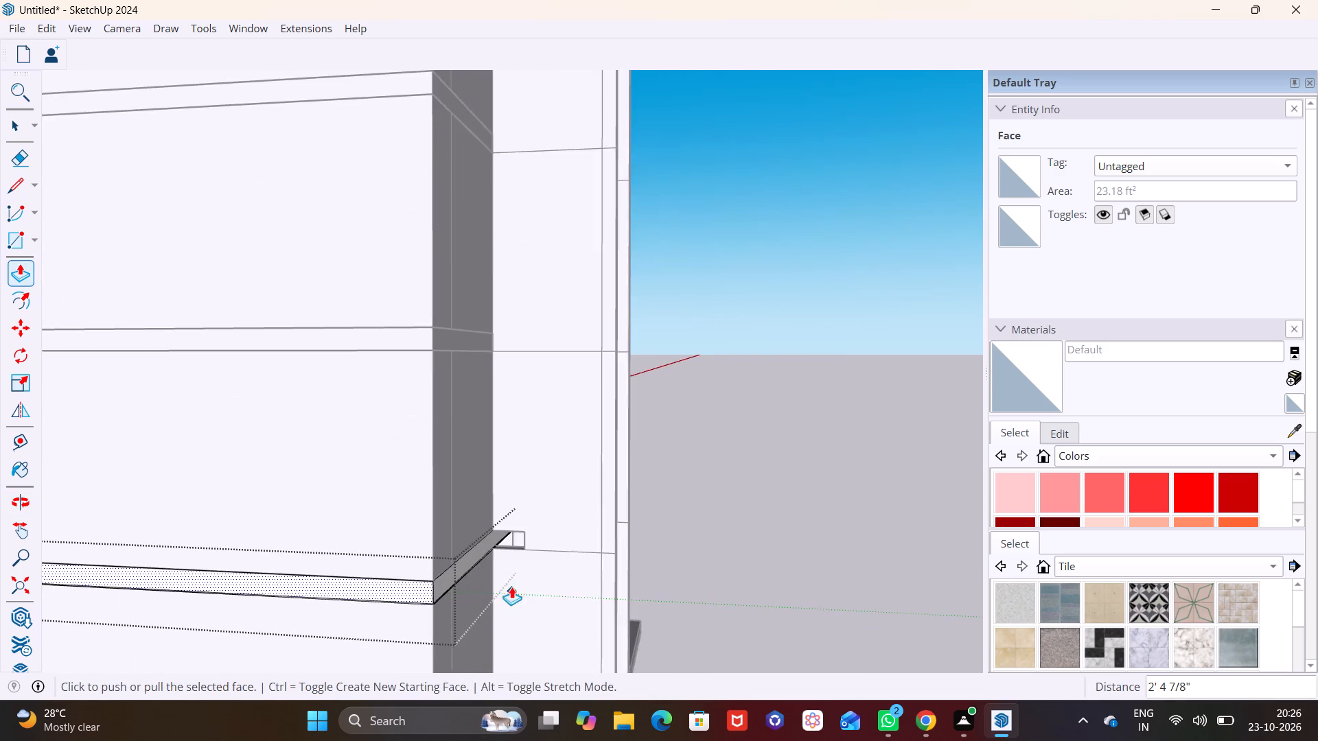
scroll(511, 587, up, 10)
middle_drag(501, 548, 502, 467)
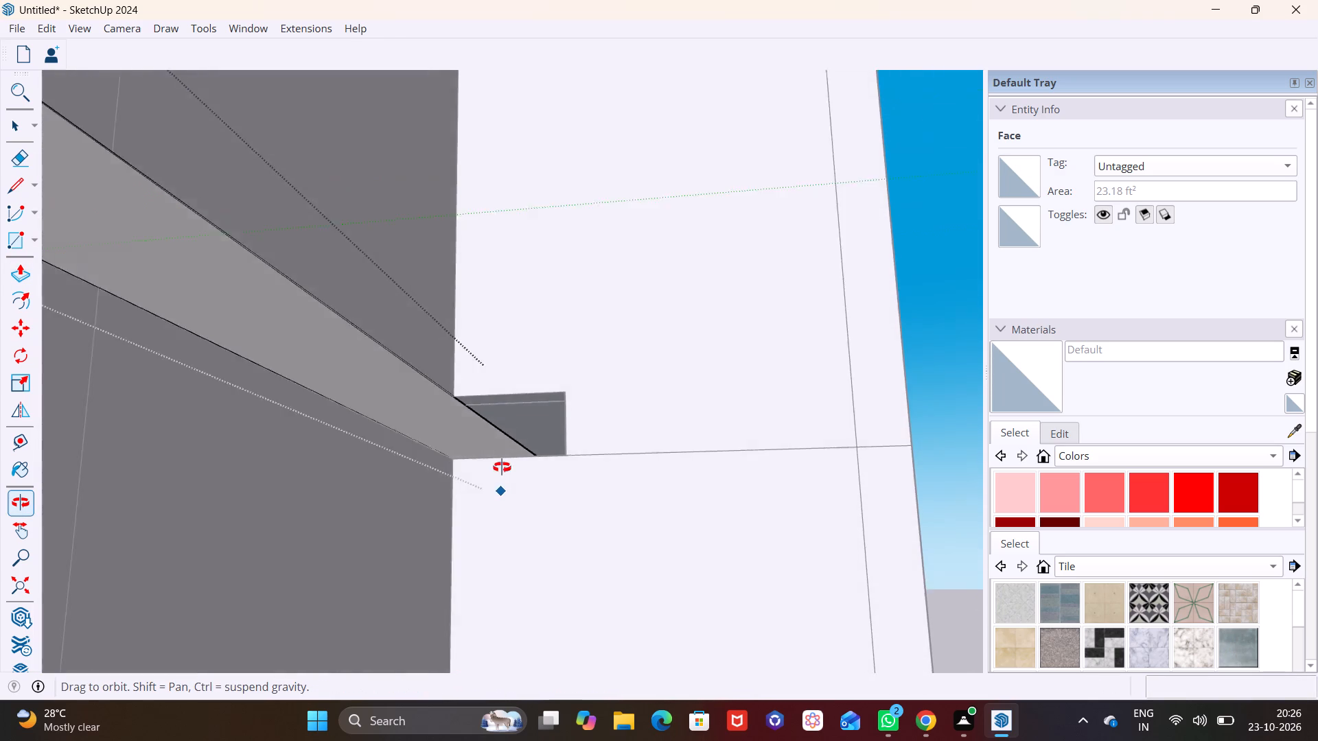
middle_drag(502, 467, 513, 490)
click(37, 238)
click(38, 266)
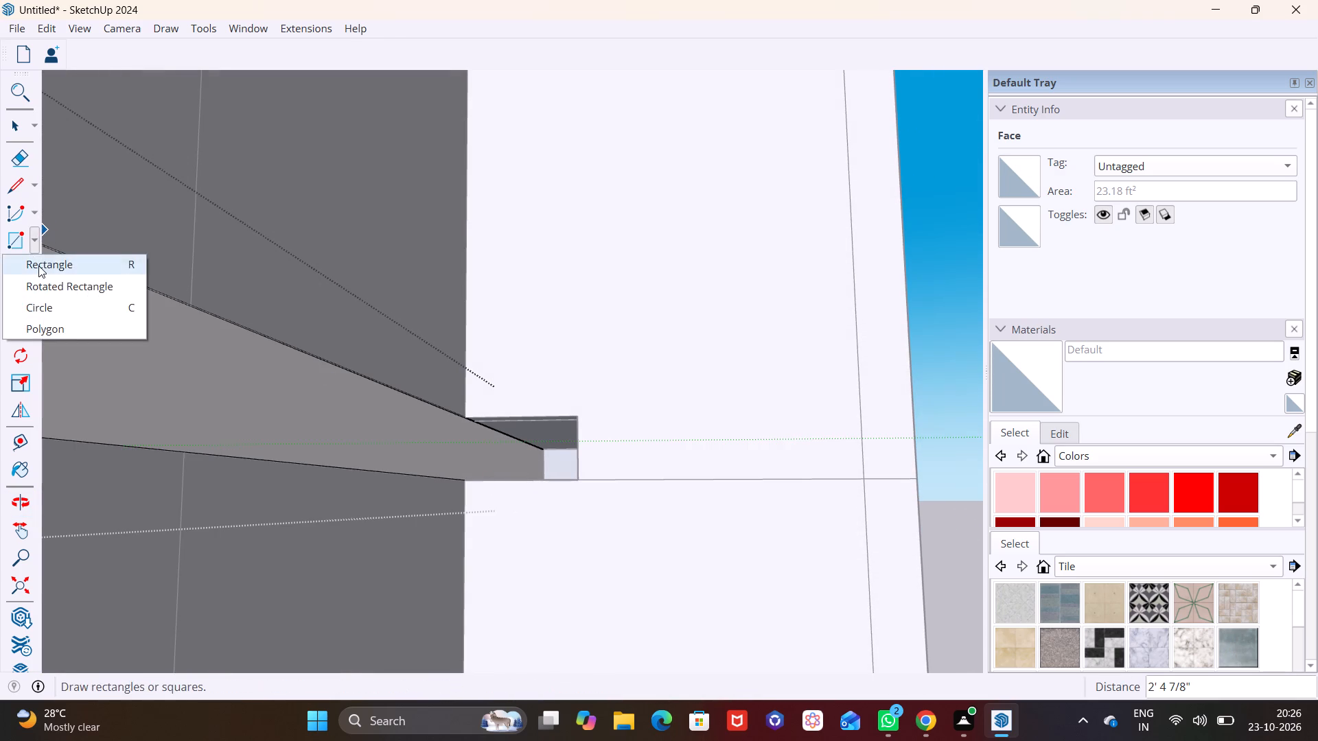
click(461, 418)
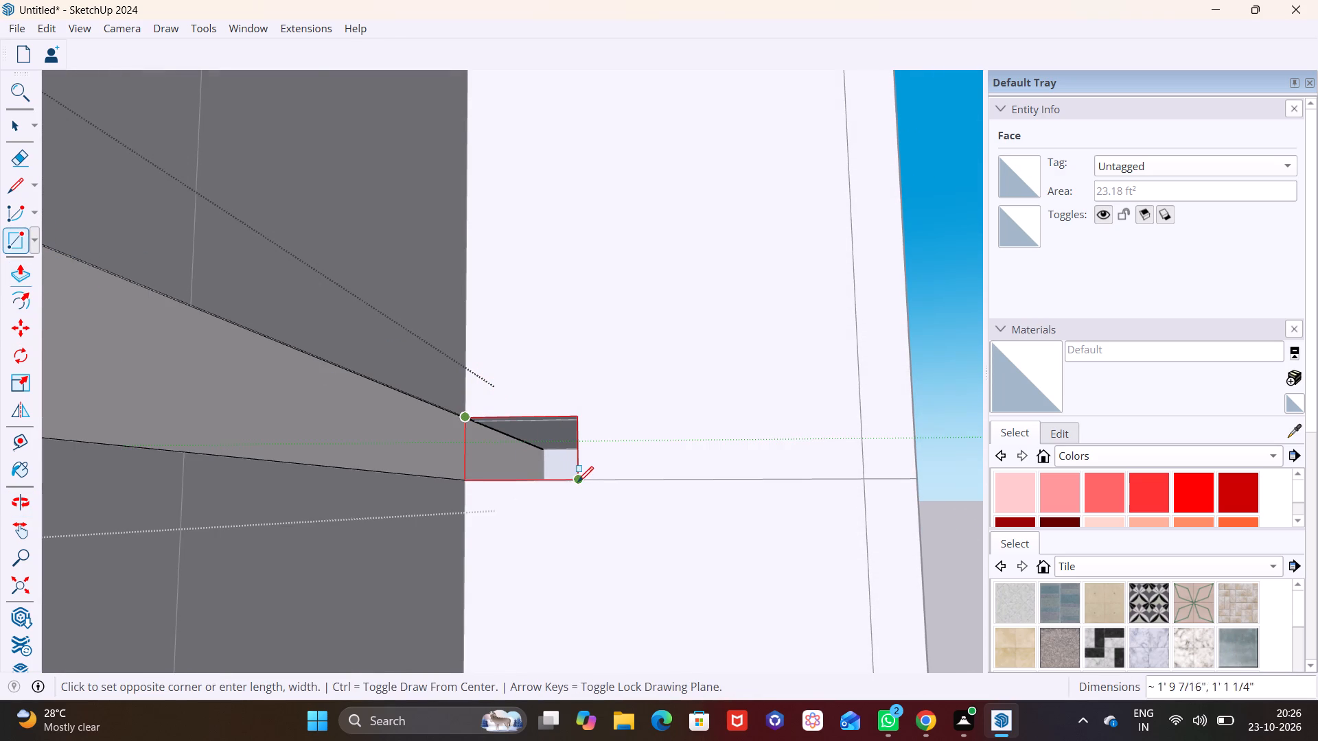
click(580, 480)
key(space)
click(937, 421)
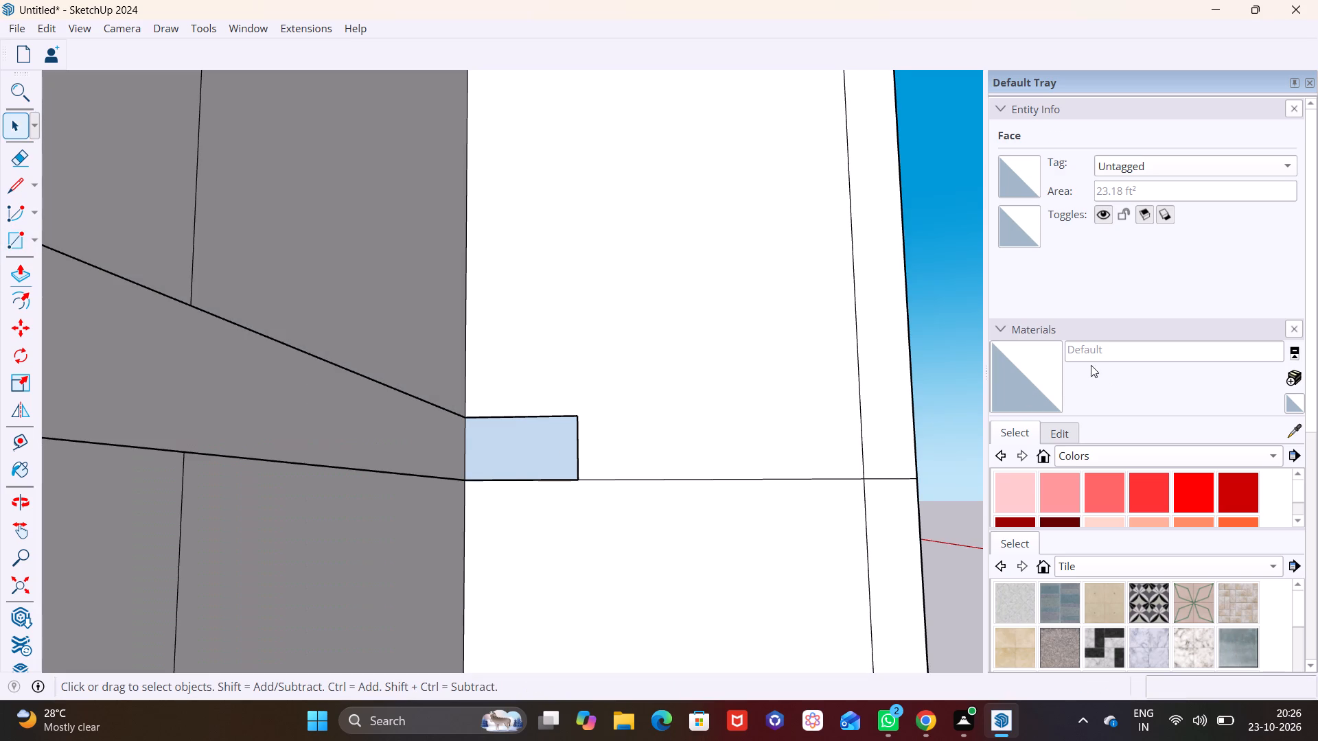
Paint the new rectangle face at the slab's front end with Color M00.
scroll(1088, 506, down, 19)
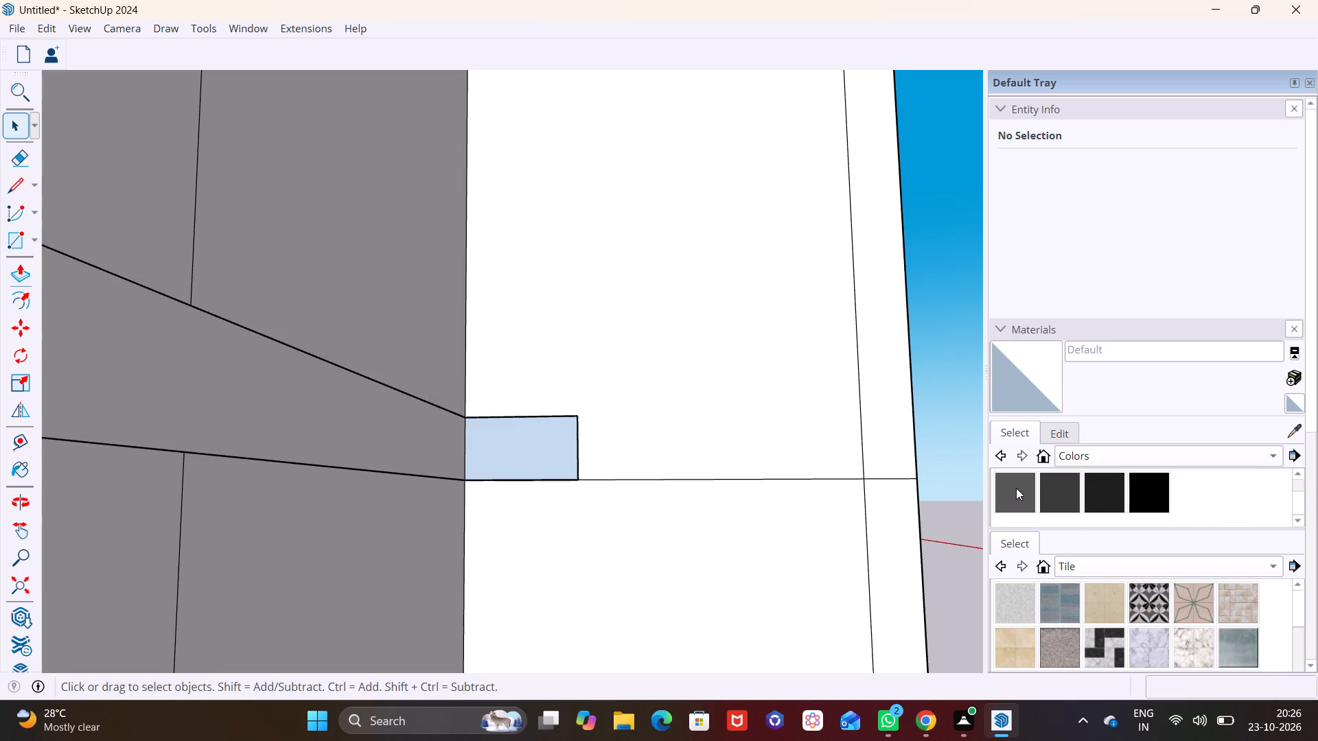
scroll(1016, 488, down, 2)
scroll(1016, 488, up, 2)
click(1017, 519)
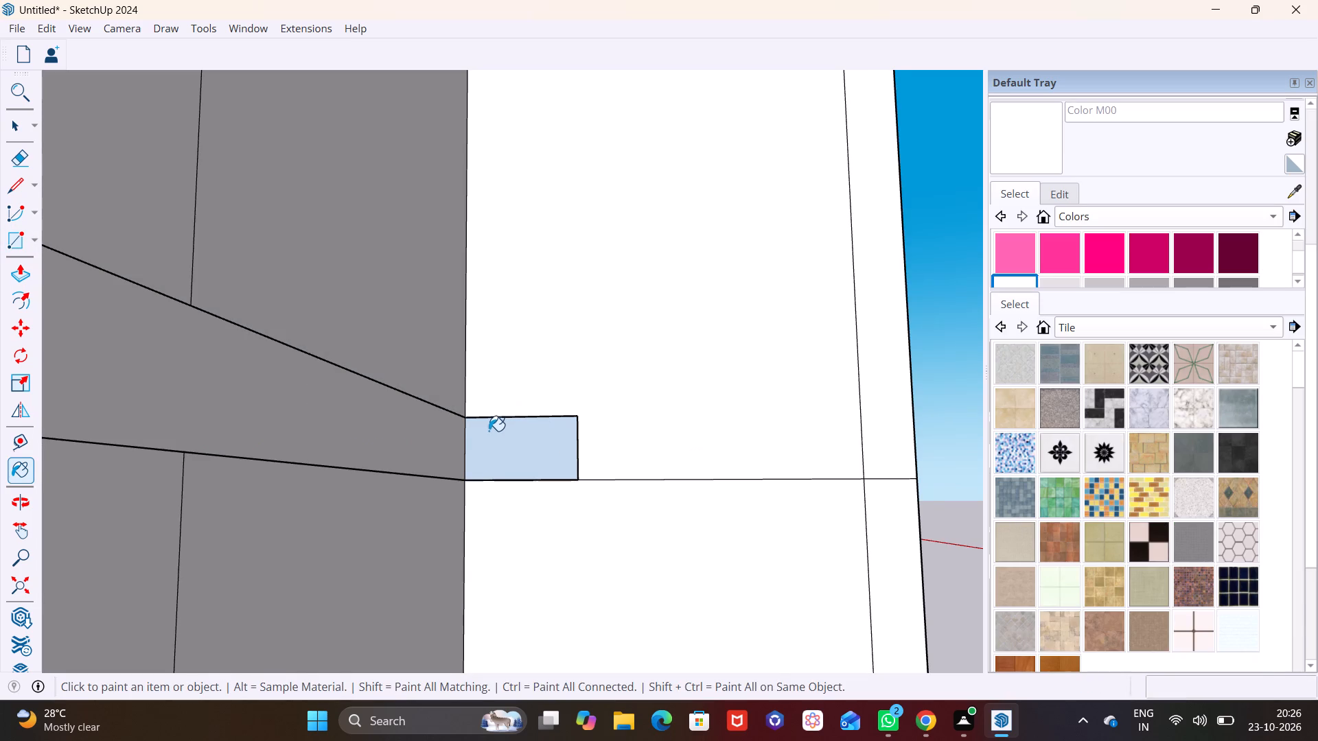
click(496, 433)
key(space)
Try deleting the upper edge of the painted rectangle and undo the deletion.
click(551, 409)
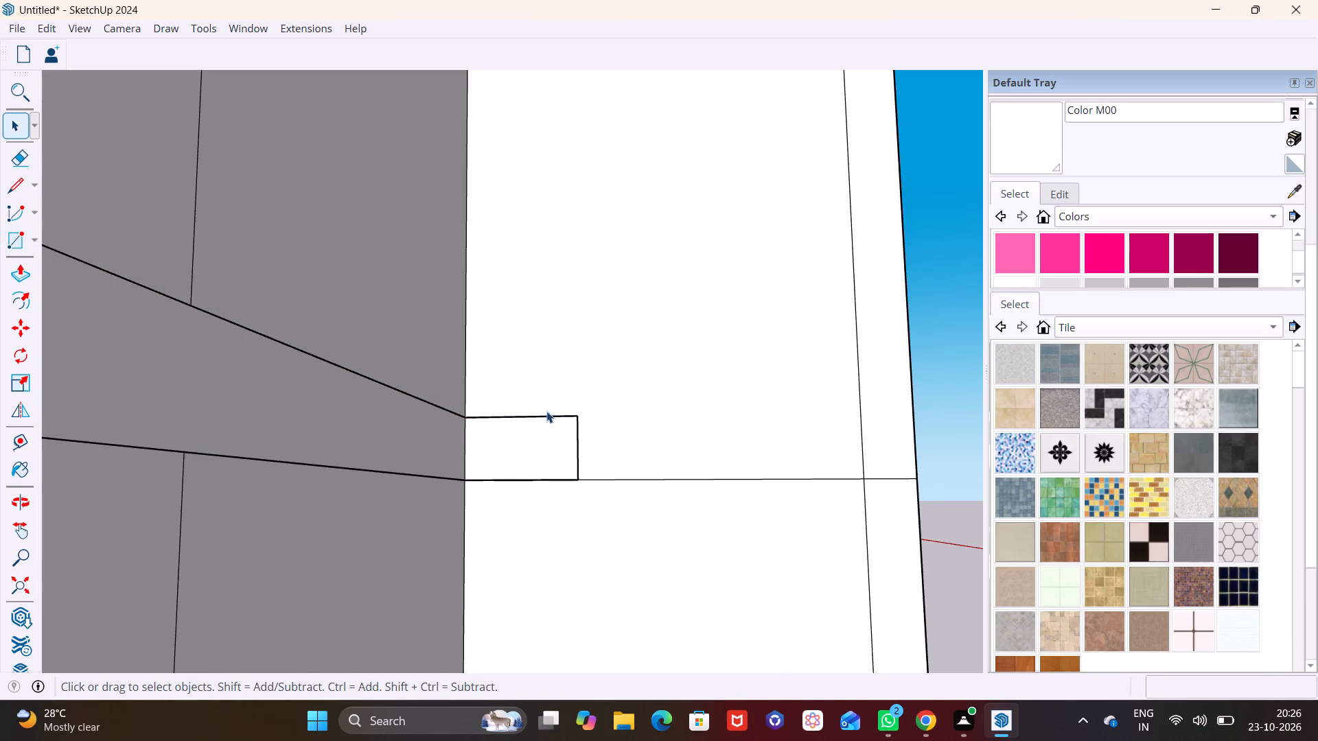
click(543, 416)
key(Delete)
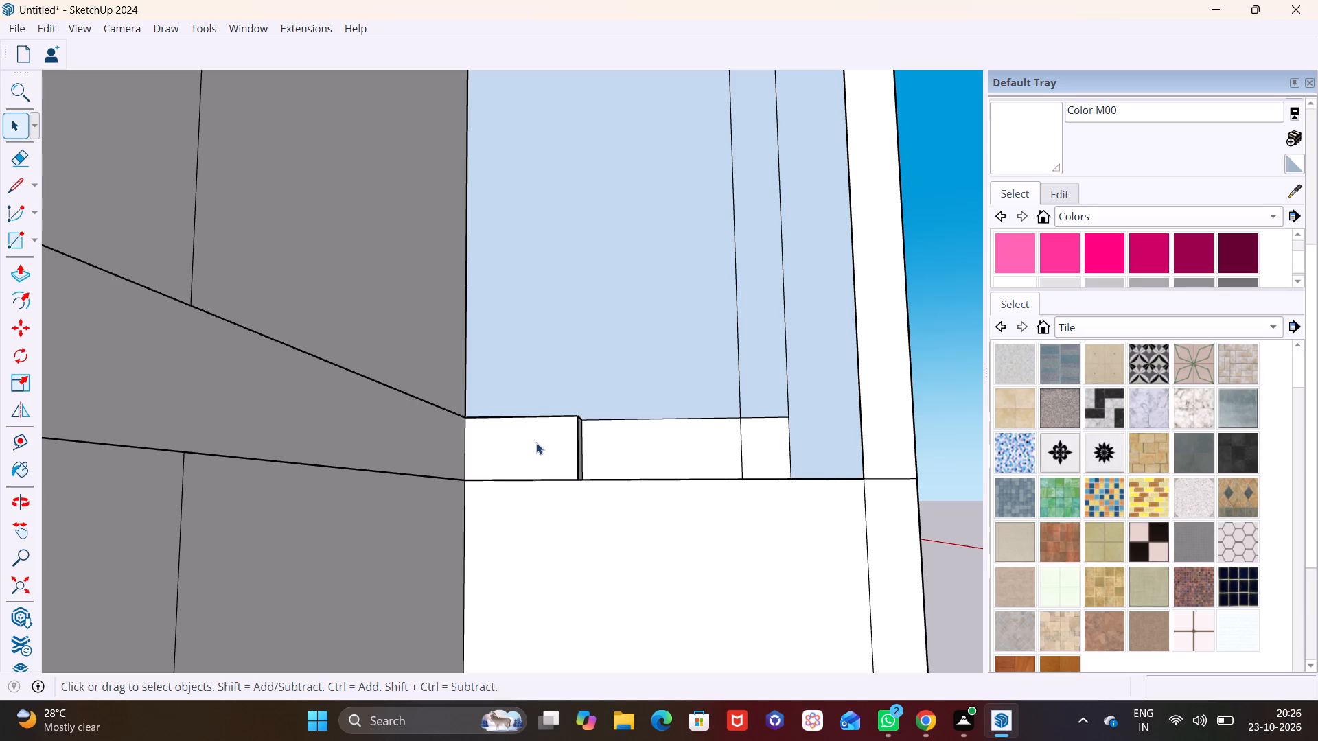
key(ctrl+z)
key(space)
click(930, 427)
Open the base slab and push/pull its left side edge face outward about 4' 8", past the side wall.
scroll(743, 418, down, 2)
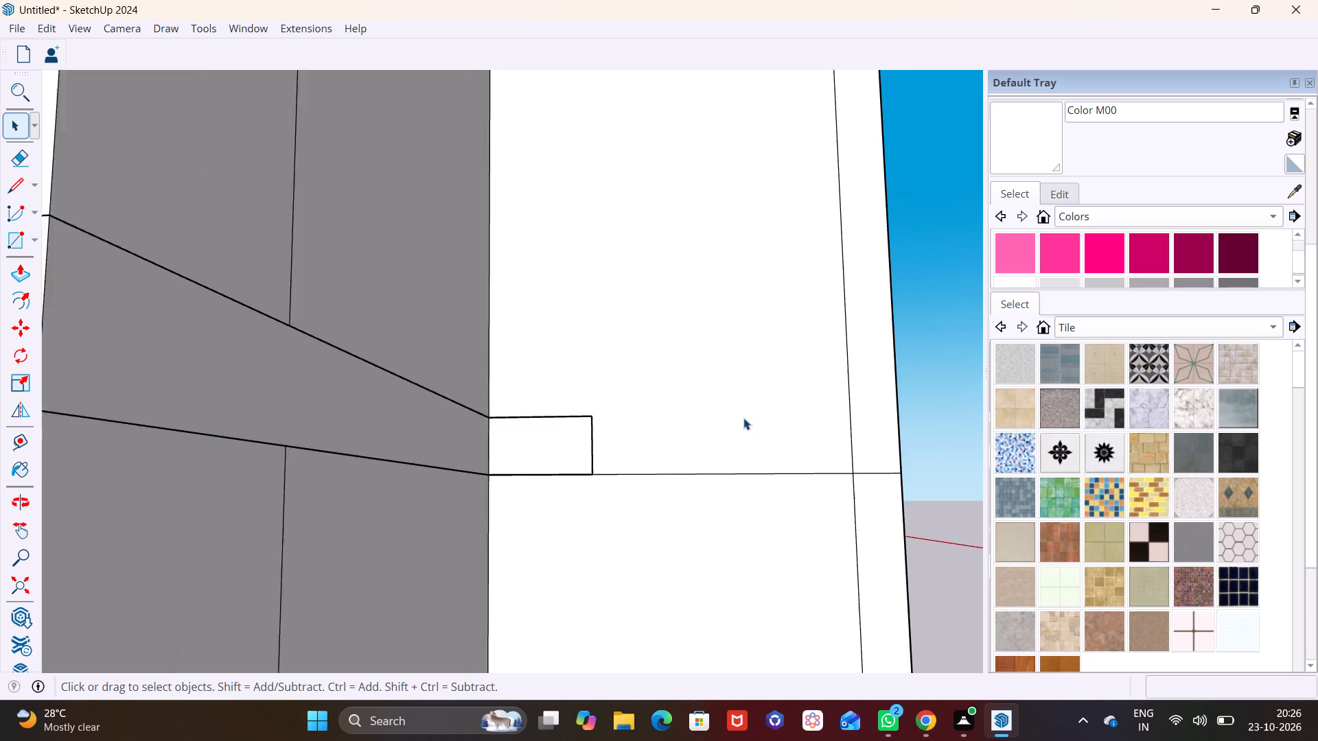
scroll(743, 418, down, 11)
middle_drag(864, 410, 501, 472)
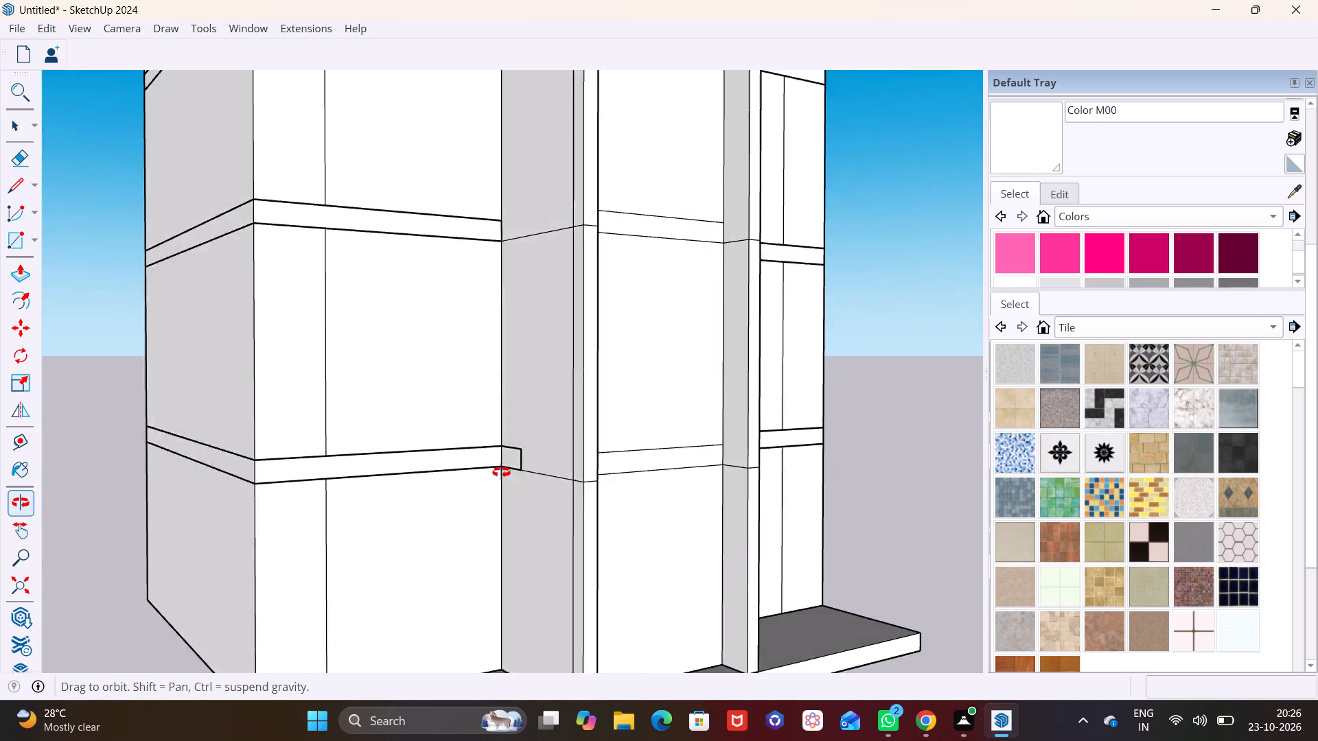
middle_drag(501, 472, 475, 482)
scroll(494, 458, down, 6)
middle_drag(565, 456, 445, 460)
middle_drag(439, 435, 579, 436)
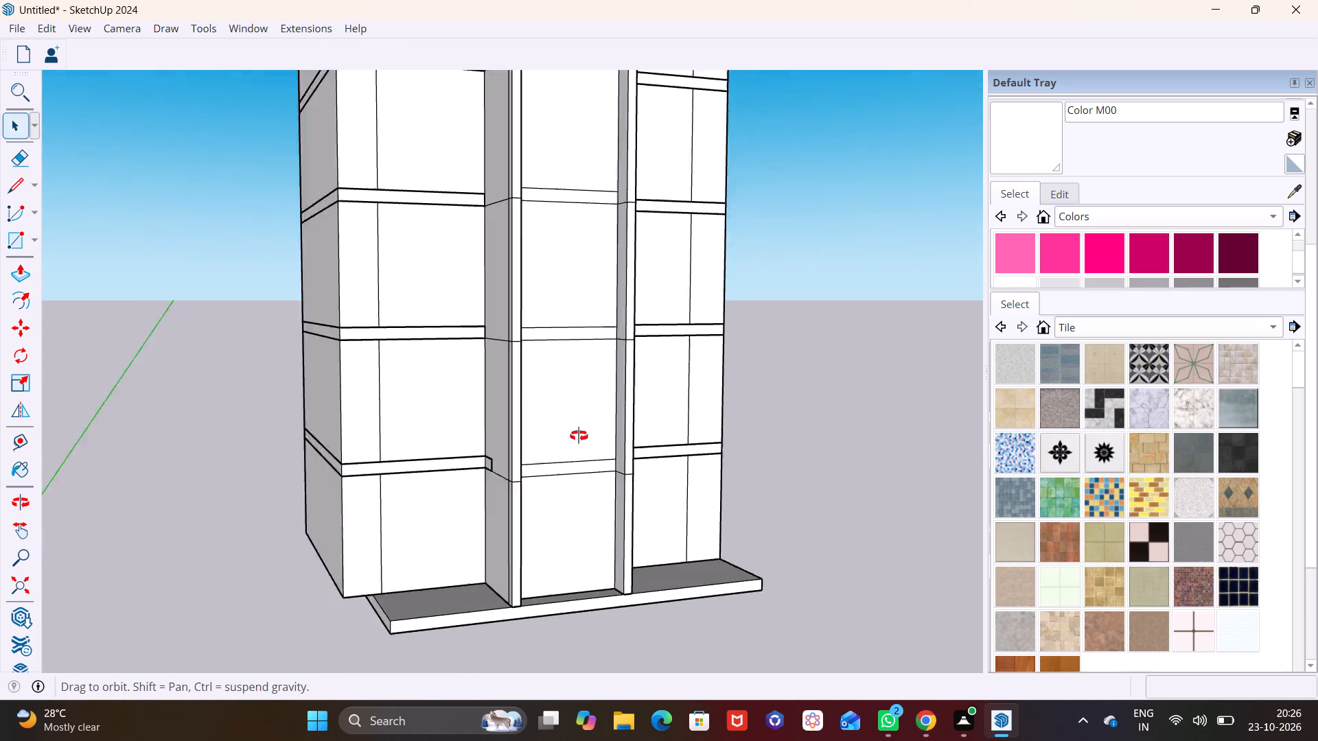
middle_drag(579, 436, 724, 365)
scroll(489, 494, up, 1)
middle_click(486, 494)
middle_drag(421, 507, 534, 346)
scroll(487, 440, up, 4)
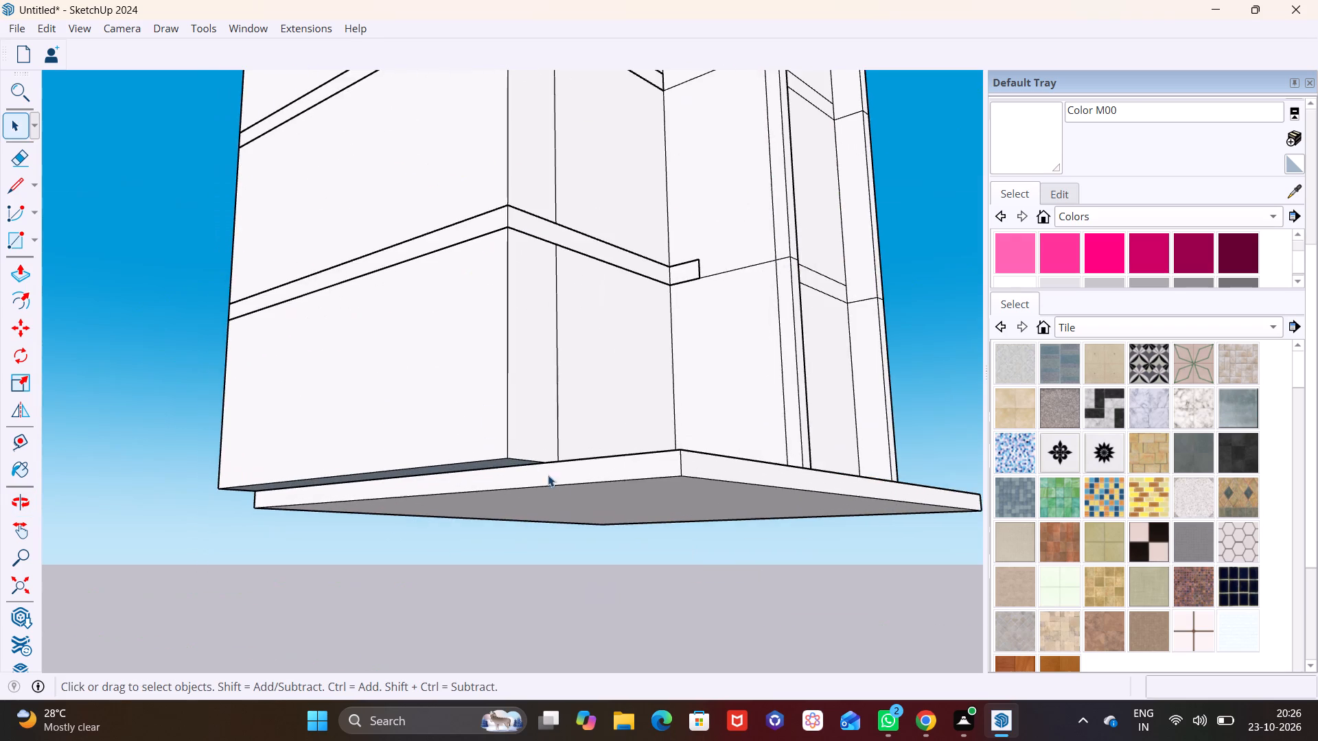
triple_click(577, 469)
click(585, 469)
click(608, 469)
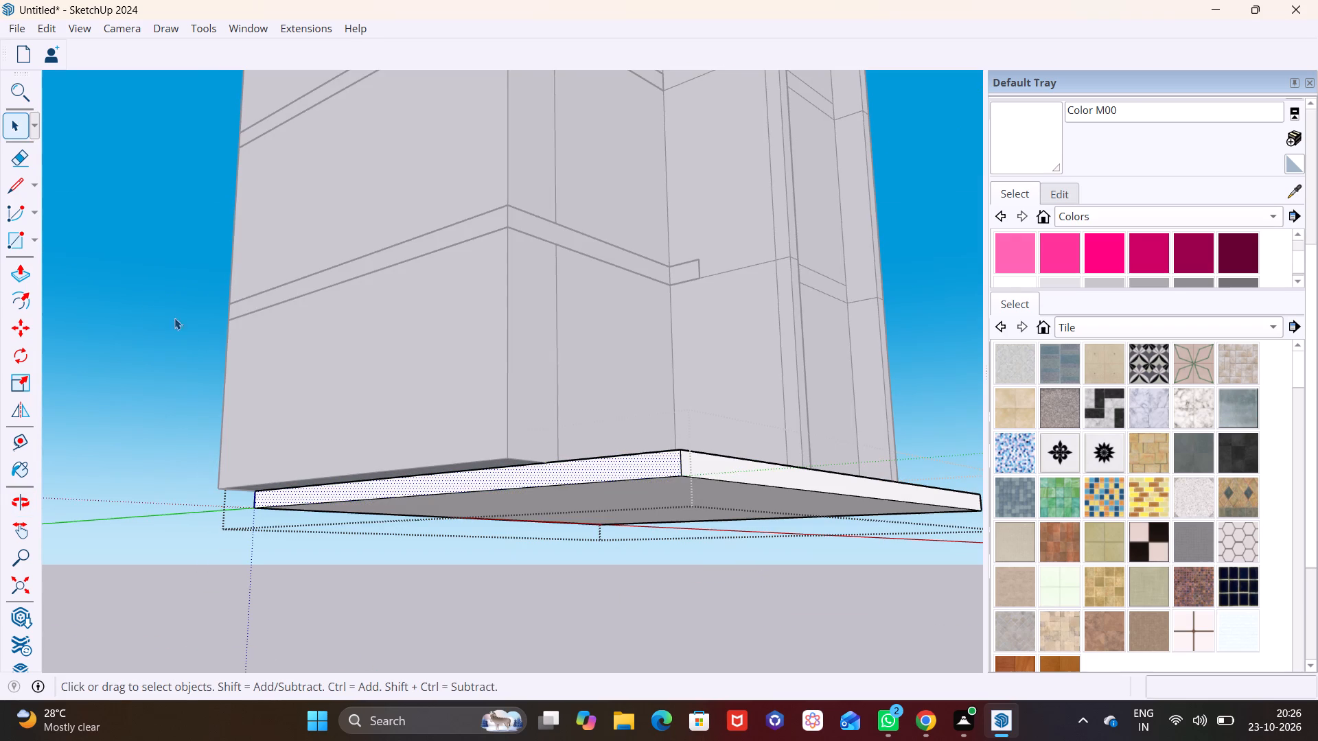
click(19, 272)
click(628, 476)
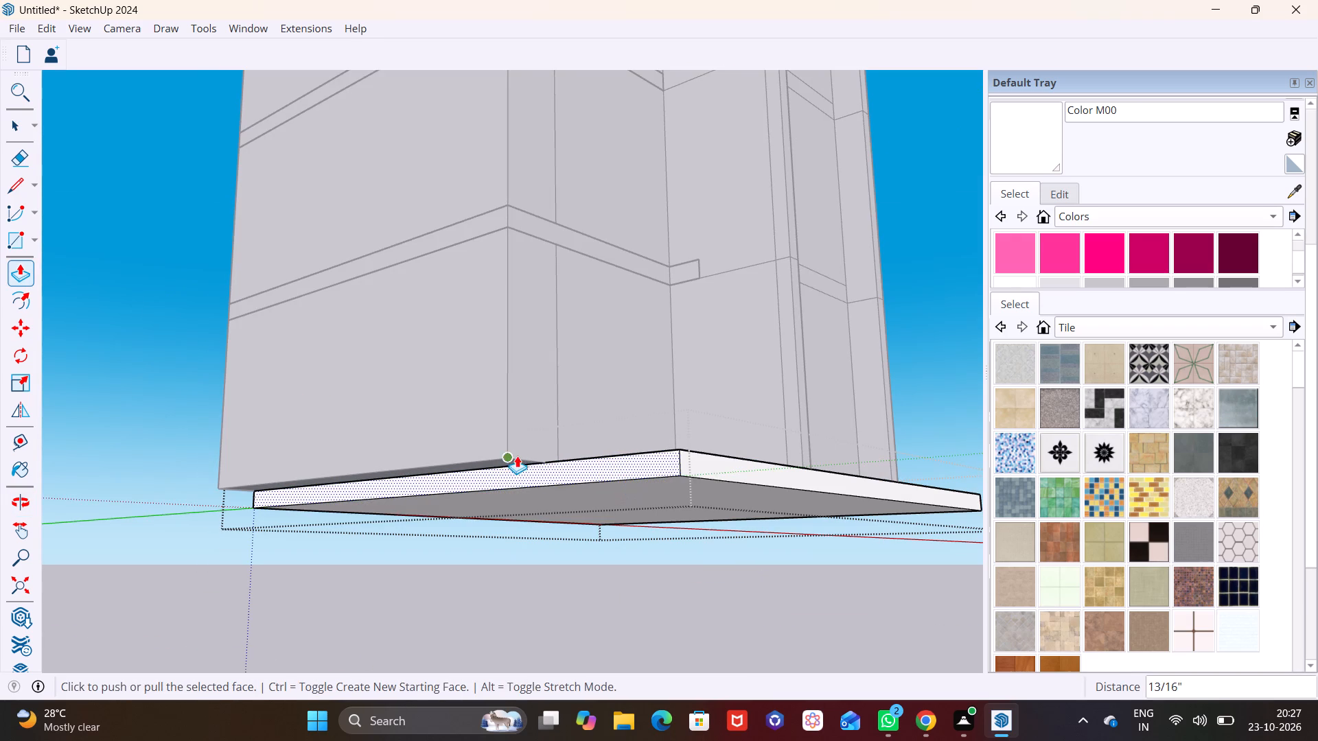
click(587, 456)
click(590, 462)
drag(633, 466, 555, 462)
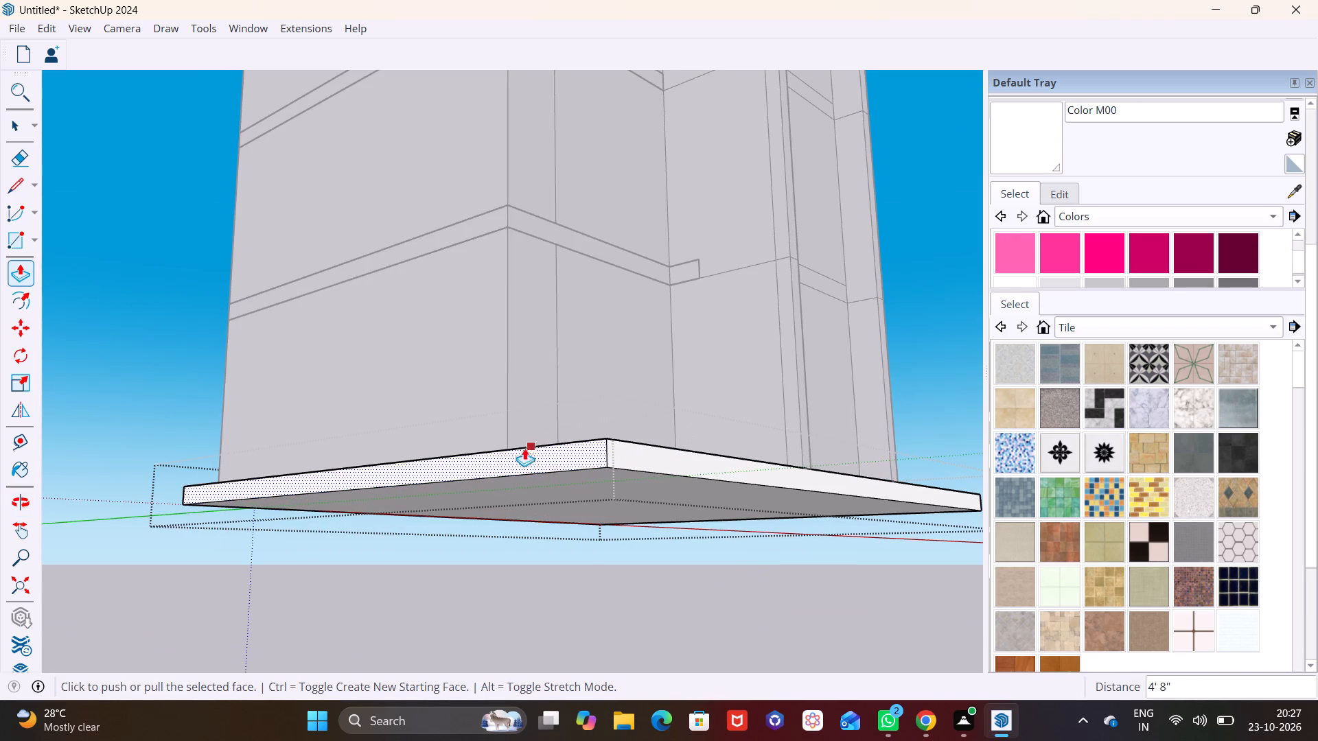
click(508, 421)
middle_drag(568, 415, 527, 486)
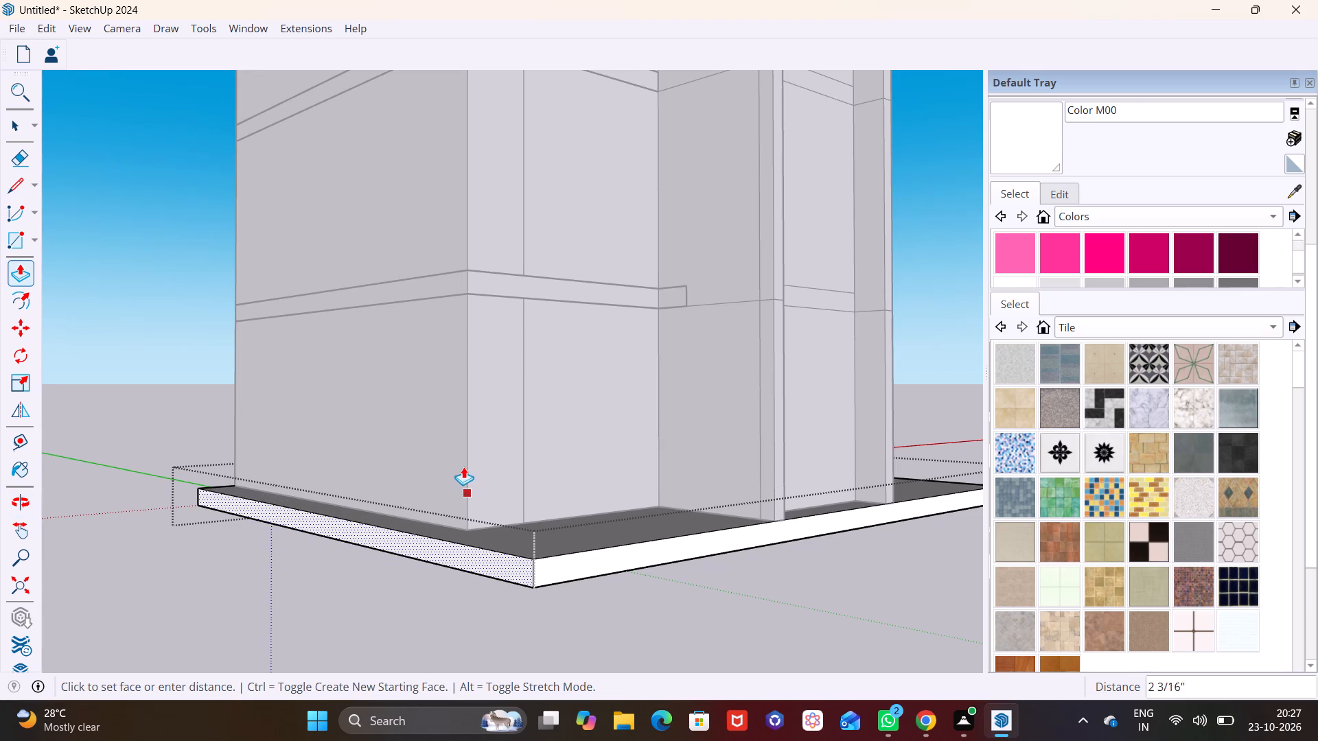
click(472, 524)
Examine the extended base slab against the building's walls from several sides and close the slab's editing.
middle_drag(541, 517, 481, 560)
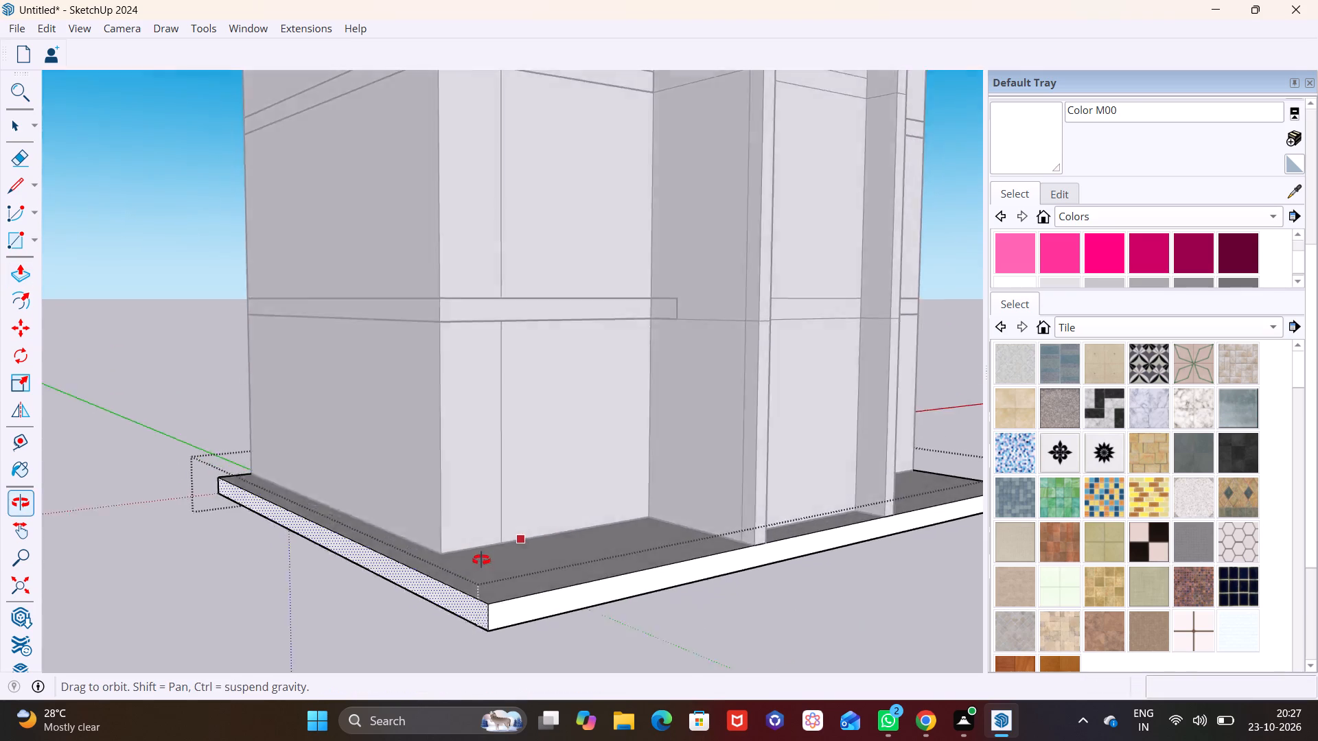
middle_drag(481, 560, 233, 572)
scroll(604, 493, down, 6)
middle_drag(669, 508, 697, 599)
scroll(635, 486, up, 3)
middle_drag(626, 416, 824, 388)
scroll(521, 328, down, 4)
scroll(519, 336, up, 1)
scroll(518, 337, down, 3)
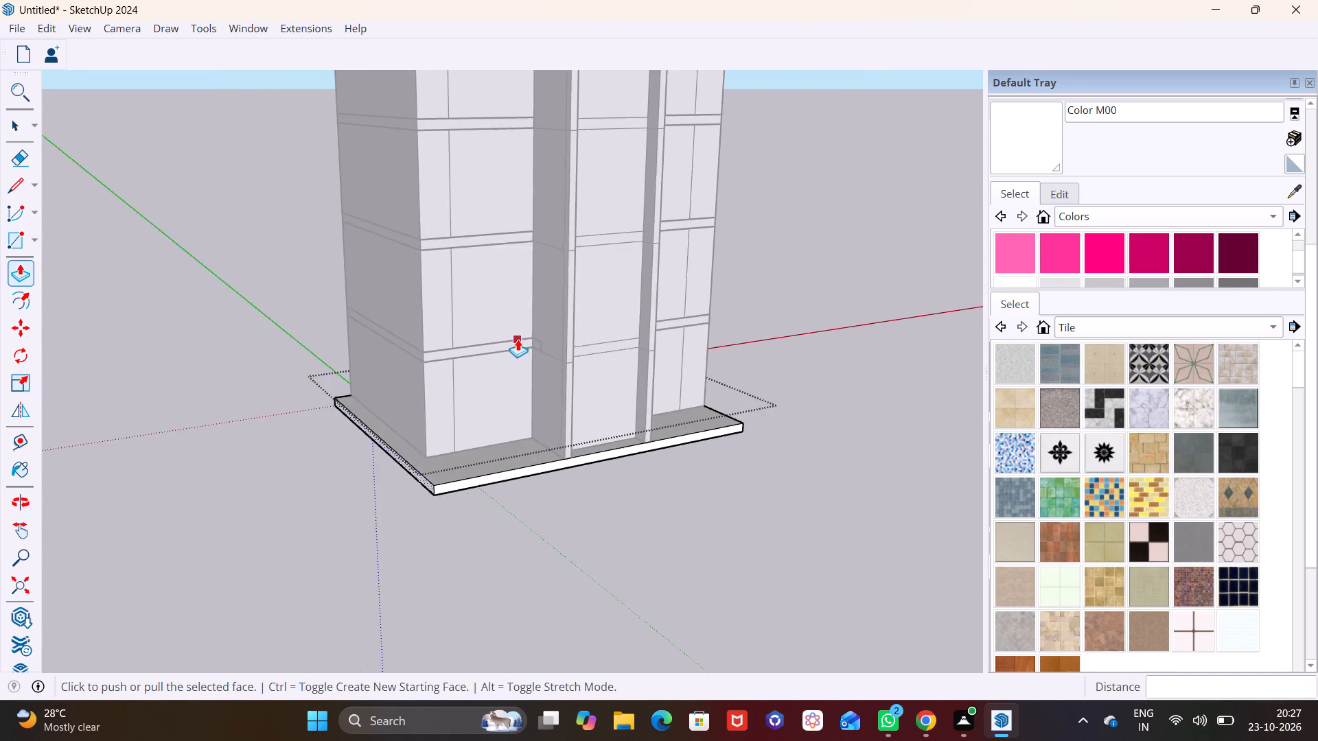
scroll(518, 339, down, 9)
shift+middle_drag(616, 344, 535, 524)
scroll(501, 482, up, 6)
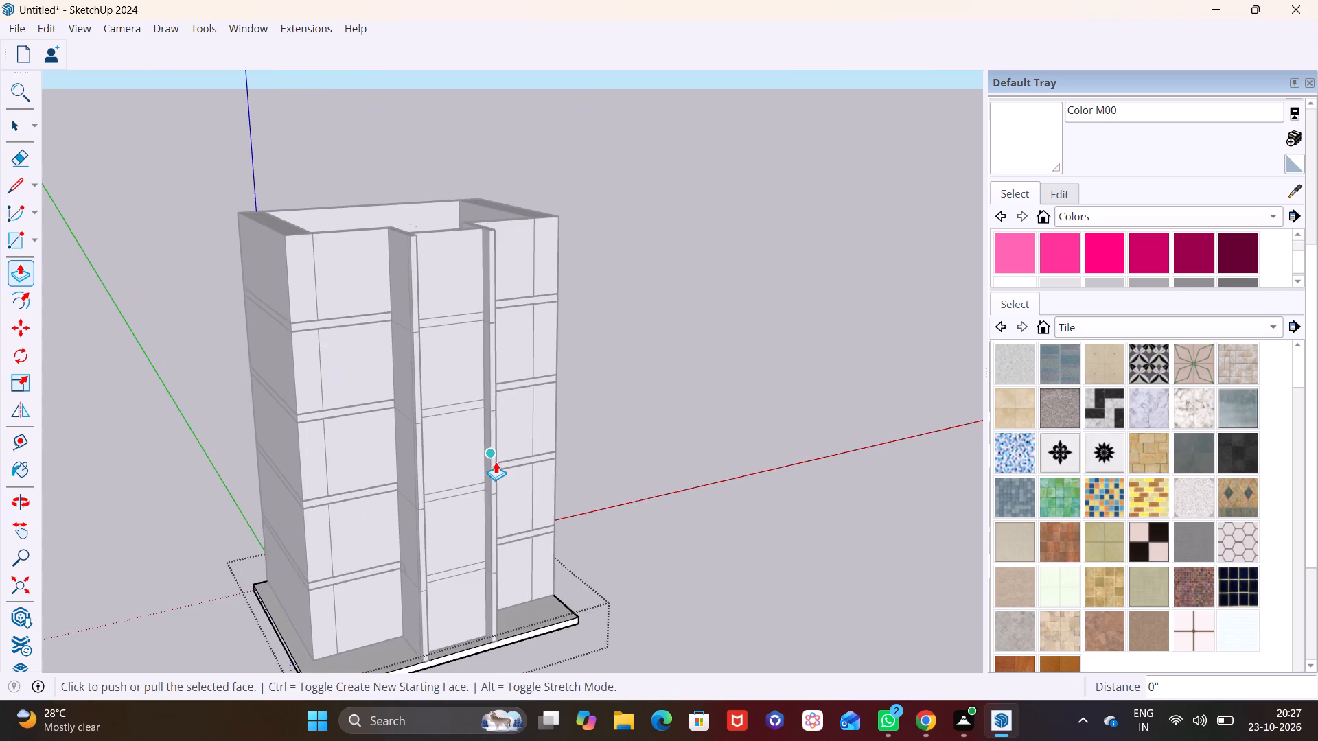
scroll(496, 462, up, 4)
key(space)
click(741, 513)
Thin the top storey's right wall by pushing its inner face outward 2' 6 7/16".
middle_drag(629, 422, 542, 587)
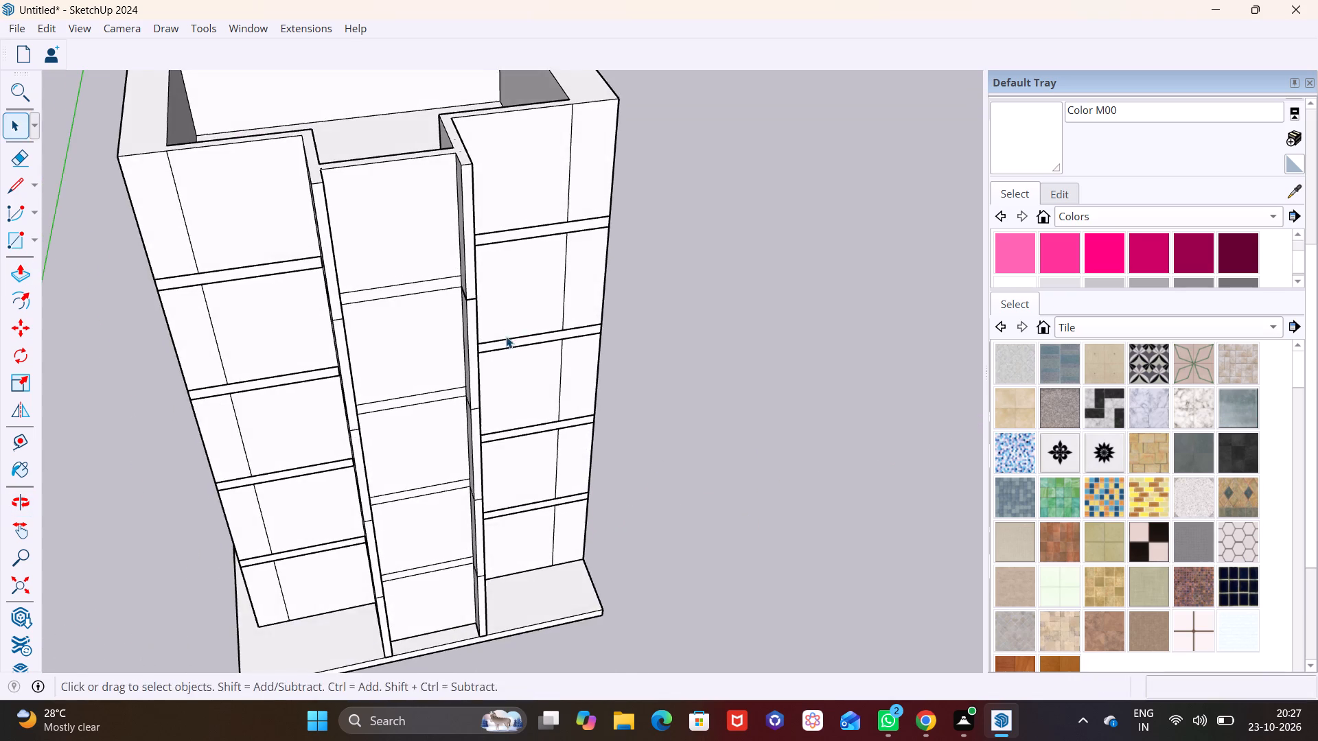
shift+middle_drag(506, 336, 544, 598)
middle_drag(467, 465, 240, 467)
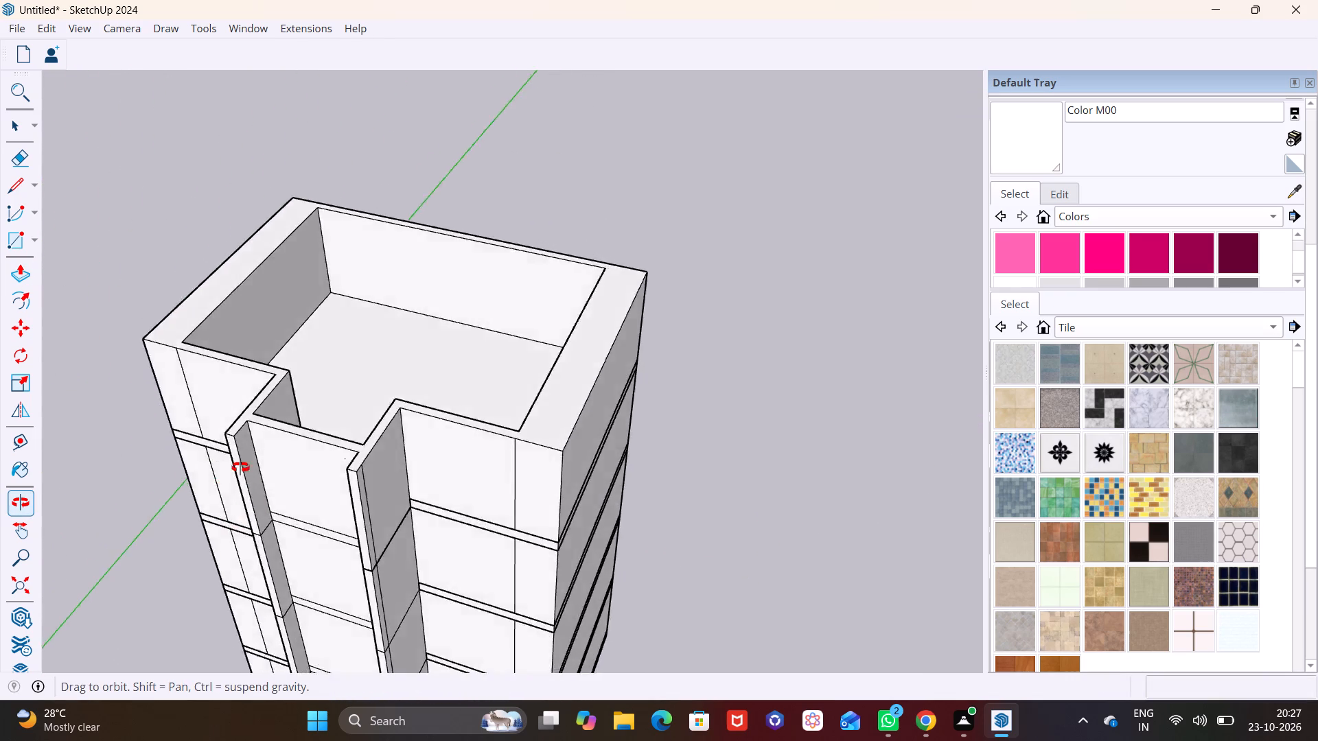
middle_drag(240, 467, 570, 558)
click(591, 380)
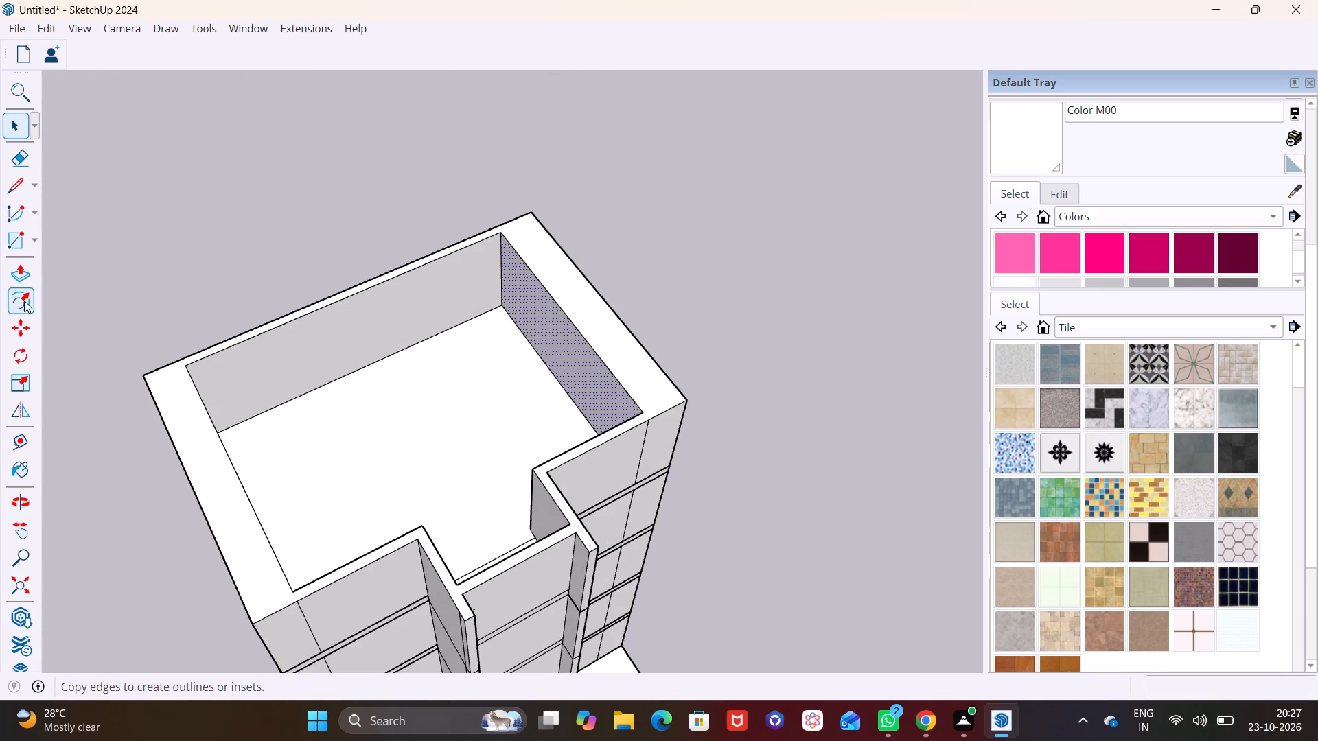
click(16, 276)
click(573, 351)
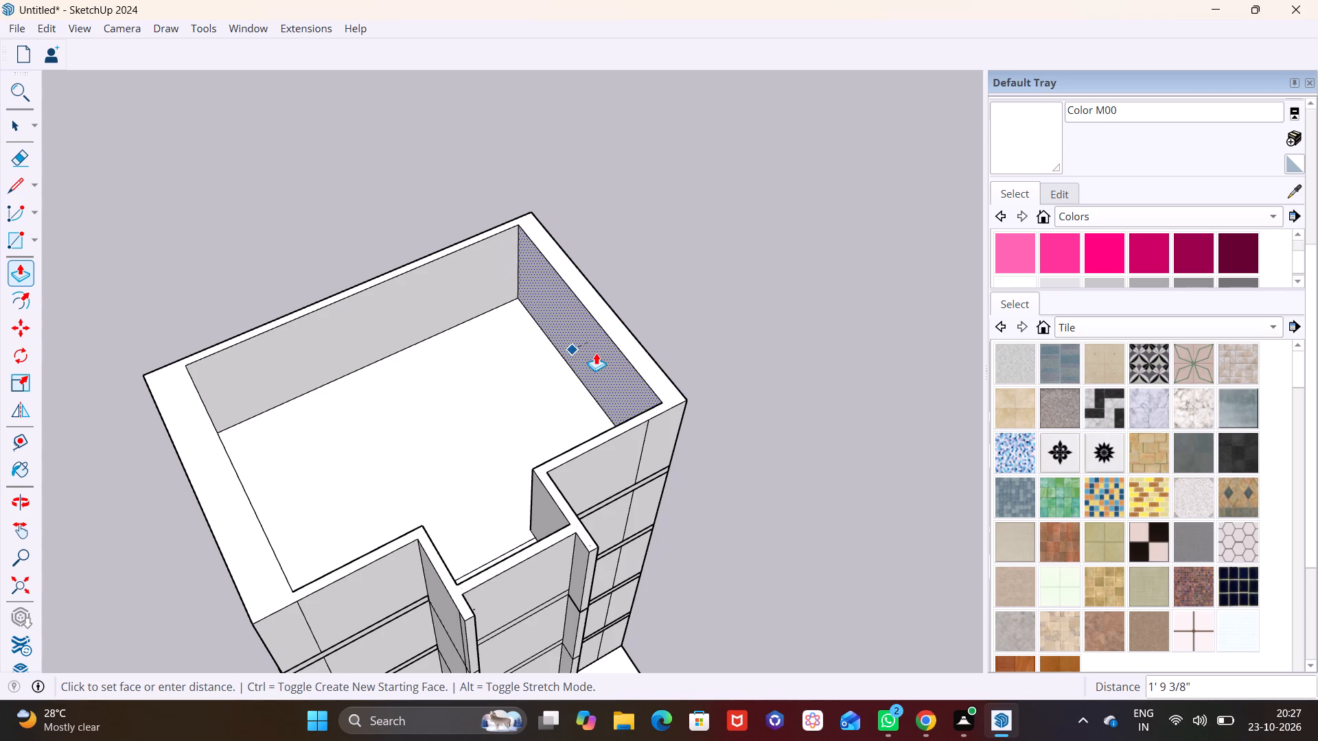
click(603, 350)
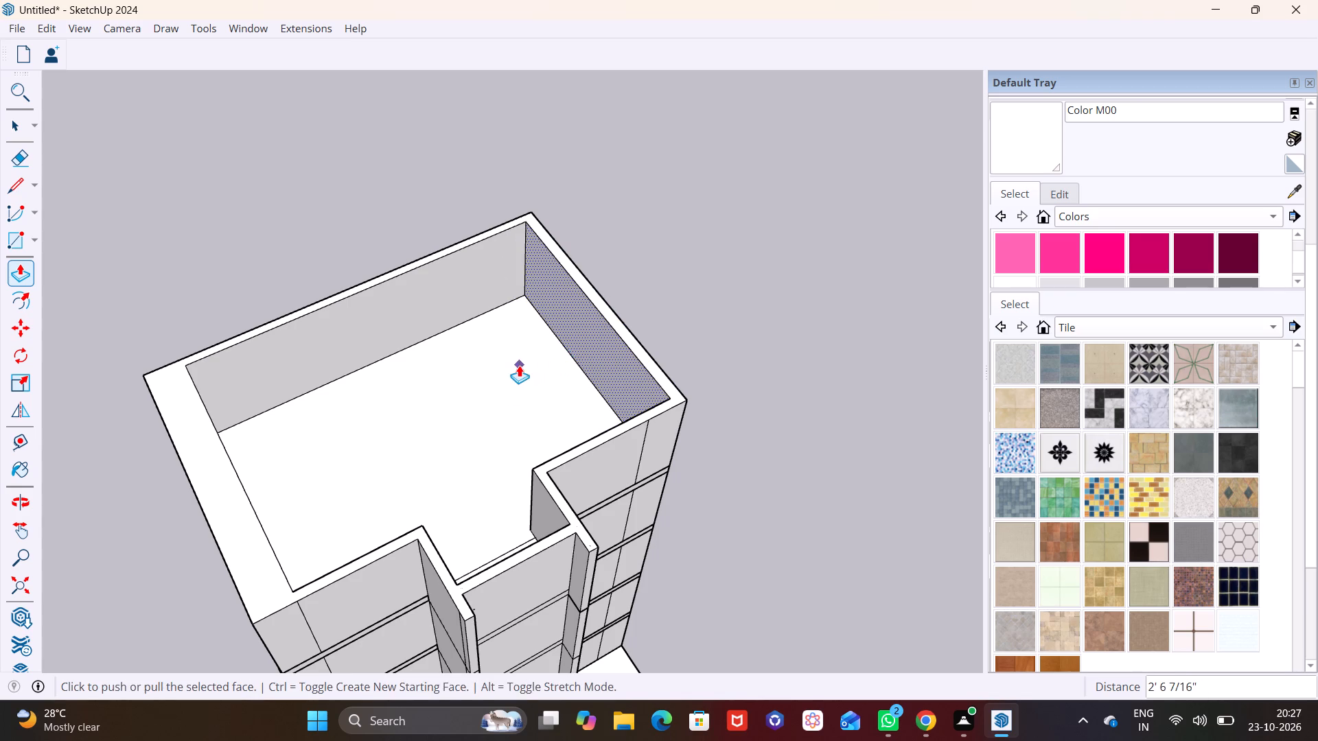
Thin the top storey's left wall by pushing its inner face outward 2' 3 5/16".
middle_drag(511, 384, 260, 445)
key(space)
click(224, 379)
click(28, 279)
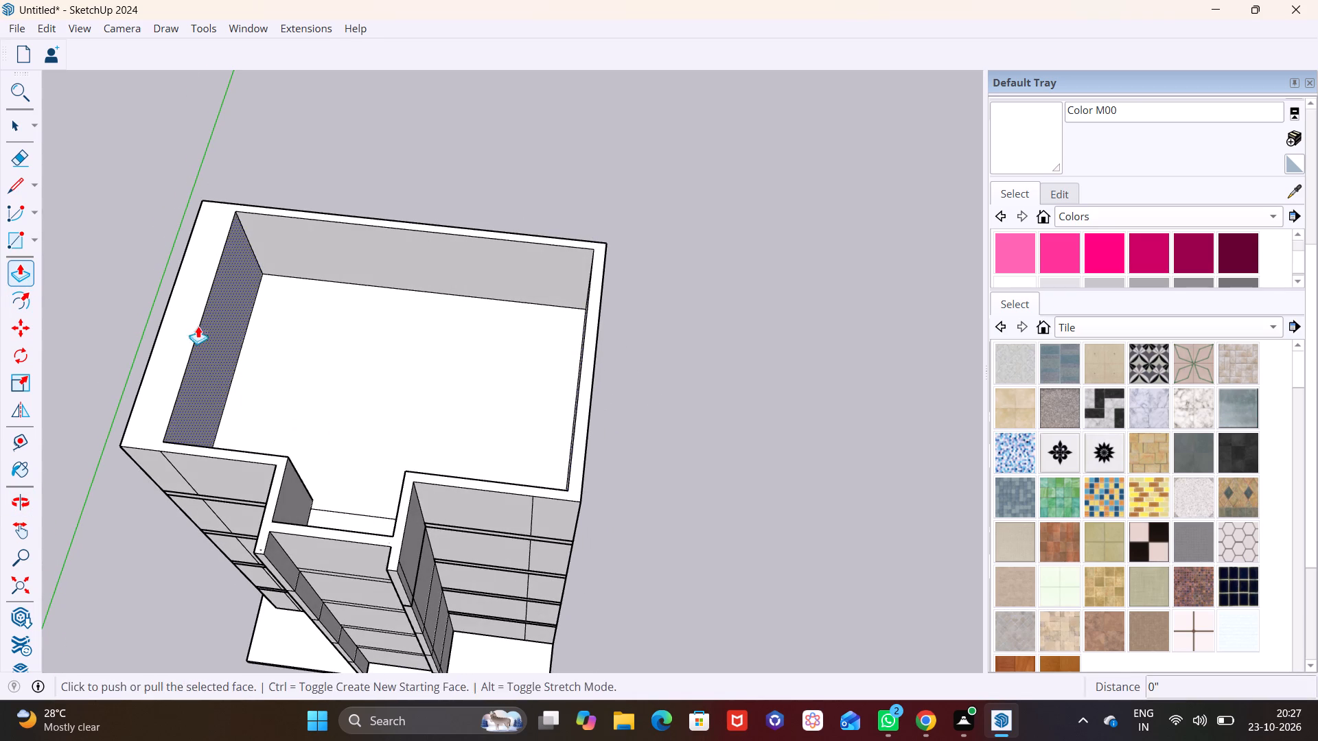
shift+middle_drag(294, 366, 544, 458)
scroll(542, 463, up, 5)
middle_drag(416, 459, 337, 459)
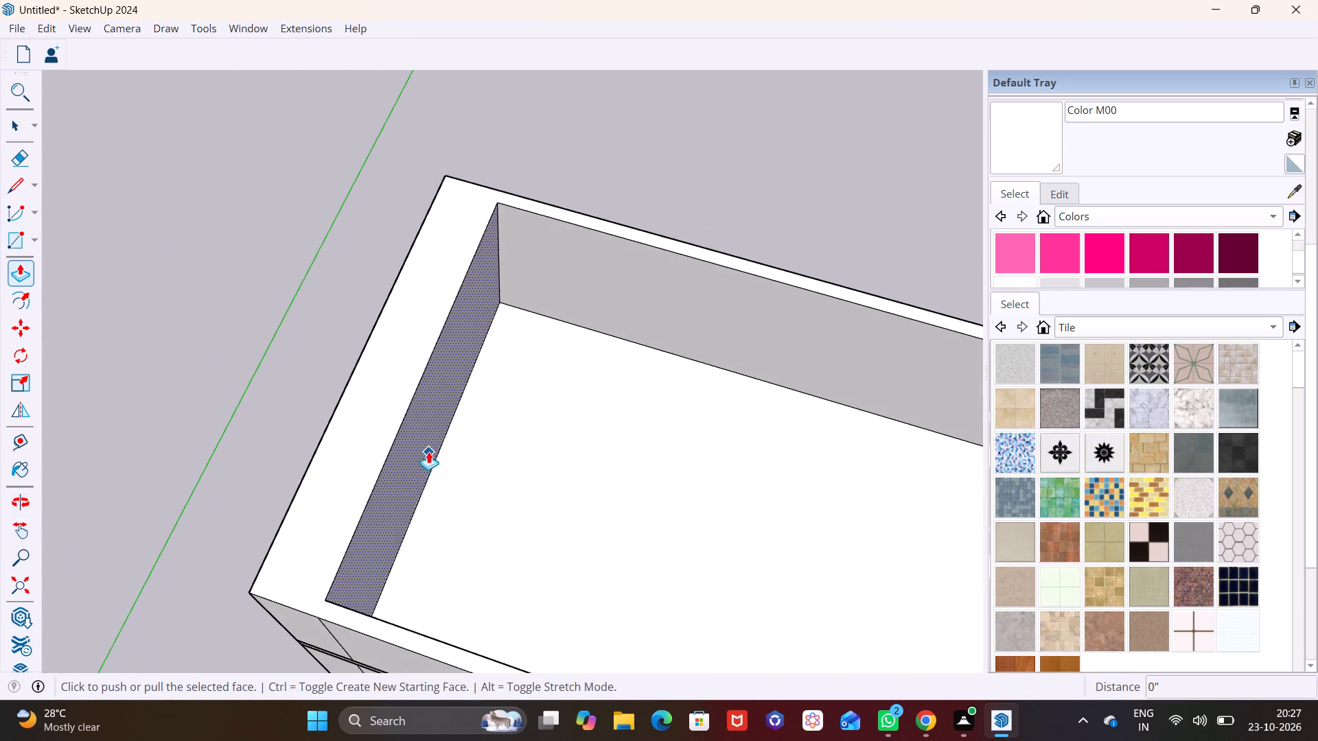
click(427, 450)
click(390, 428)
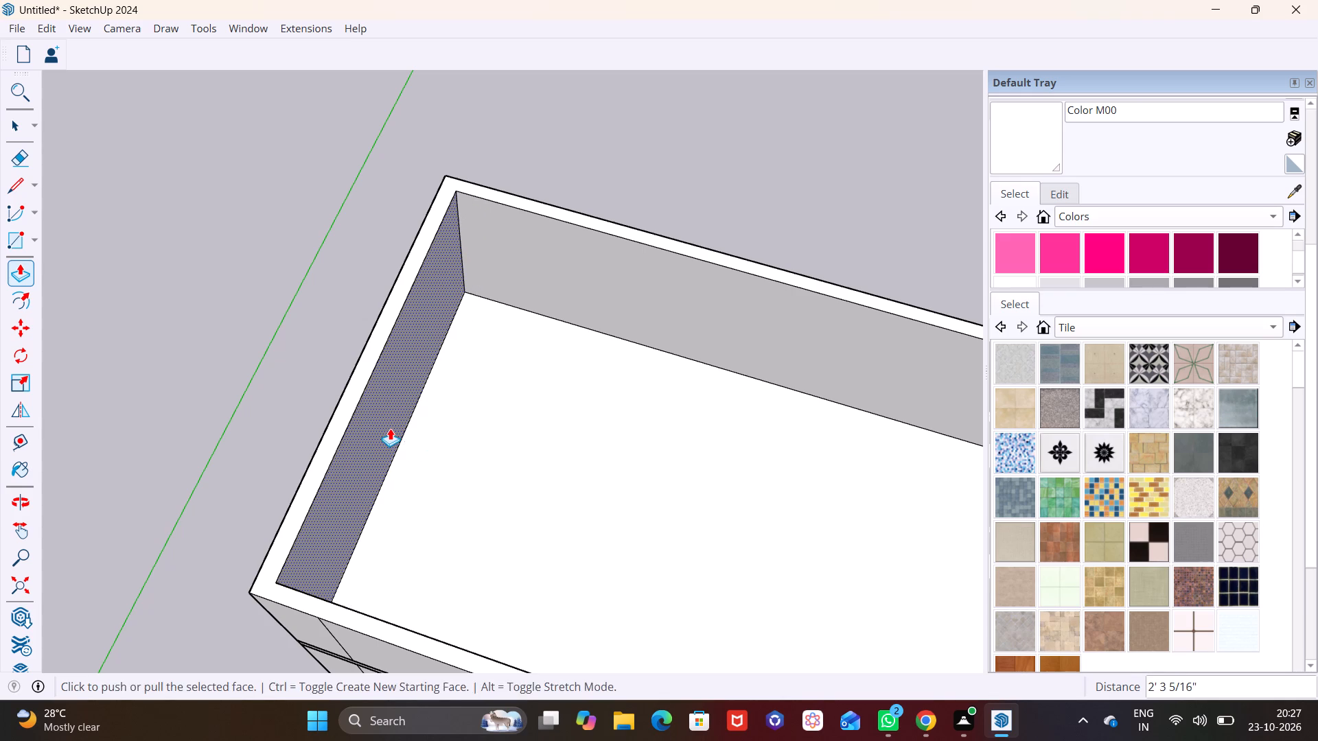
Draw an upright 35' 2 1/2" by 1' rotated rectangle along the outer top edge of the top storey's back wall.
key(space)
middle_drag(531, 496, 677, 454)
scroll(677, 432, down, 7)
shift+middle_drag(668, 434, 364, 484)
shift+scroll(358, 484, down, 1)
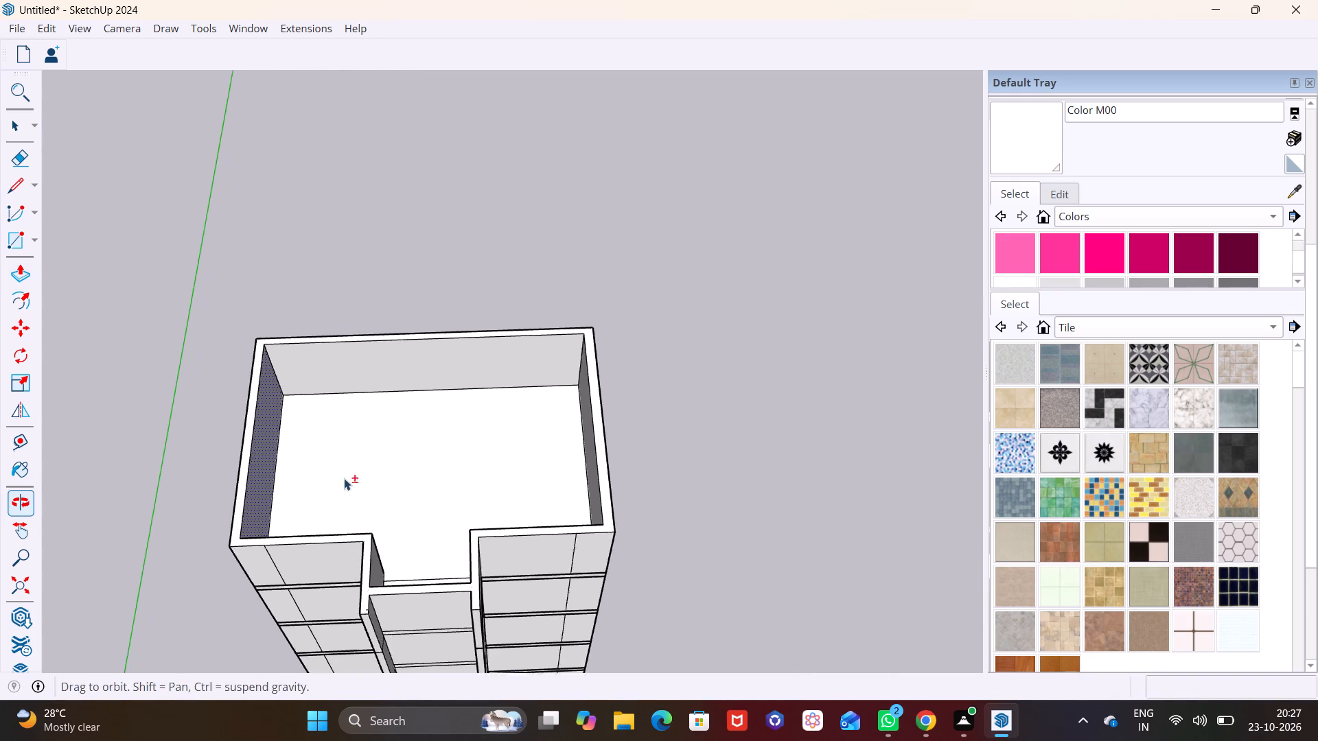
click(36, 237)
click(52, 284)
scroll(316, 323, up, 1)
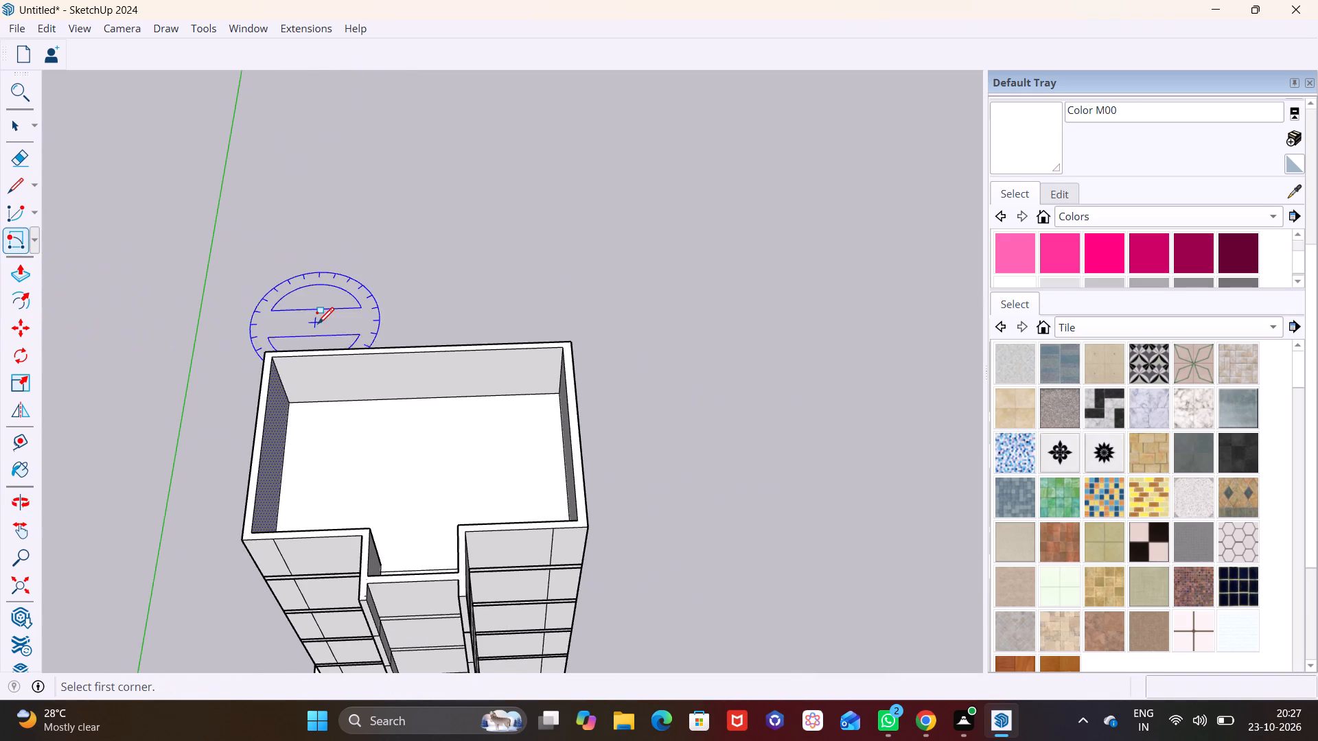
scroll(317, 323, up, 5)
click(232, 368)
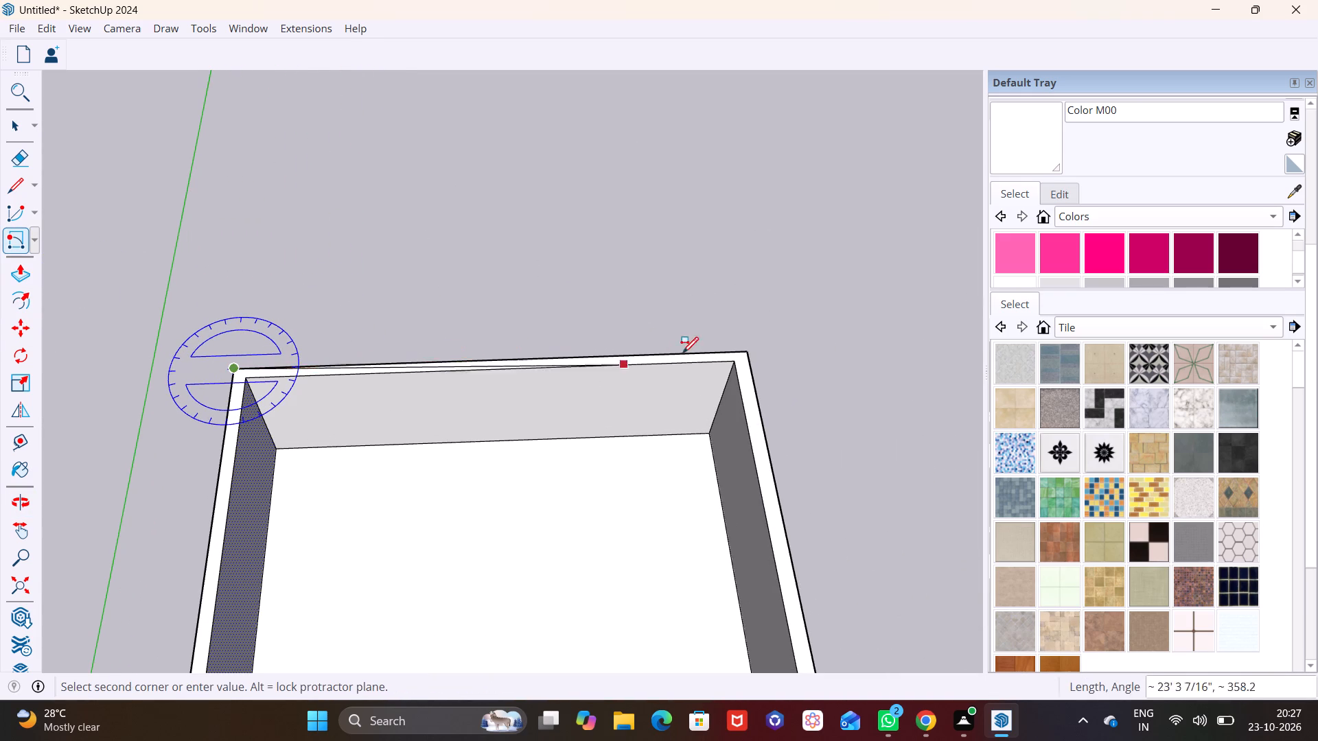
click(743, 352)
middle_drag(737, 459, 771, 325)
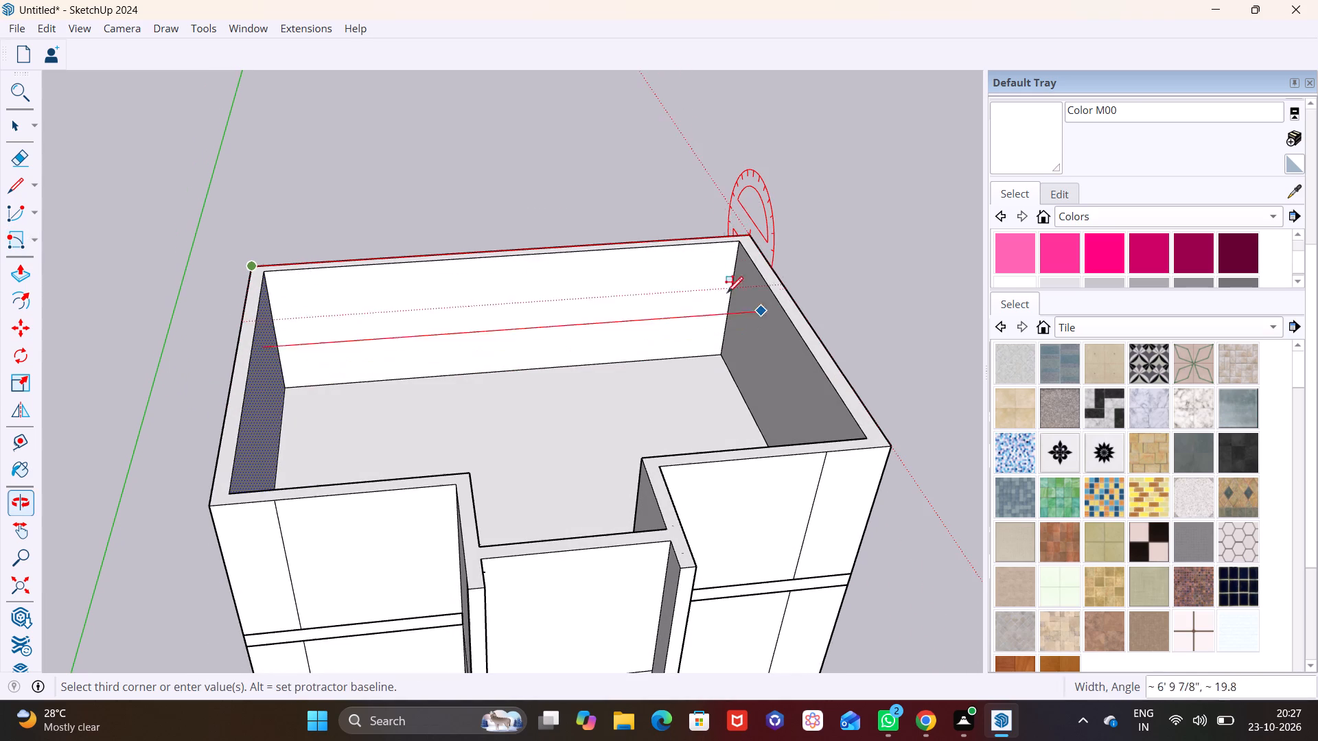
middle_drag(656, 306, 740, 254)
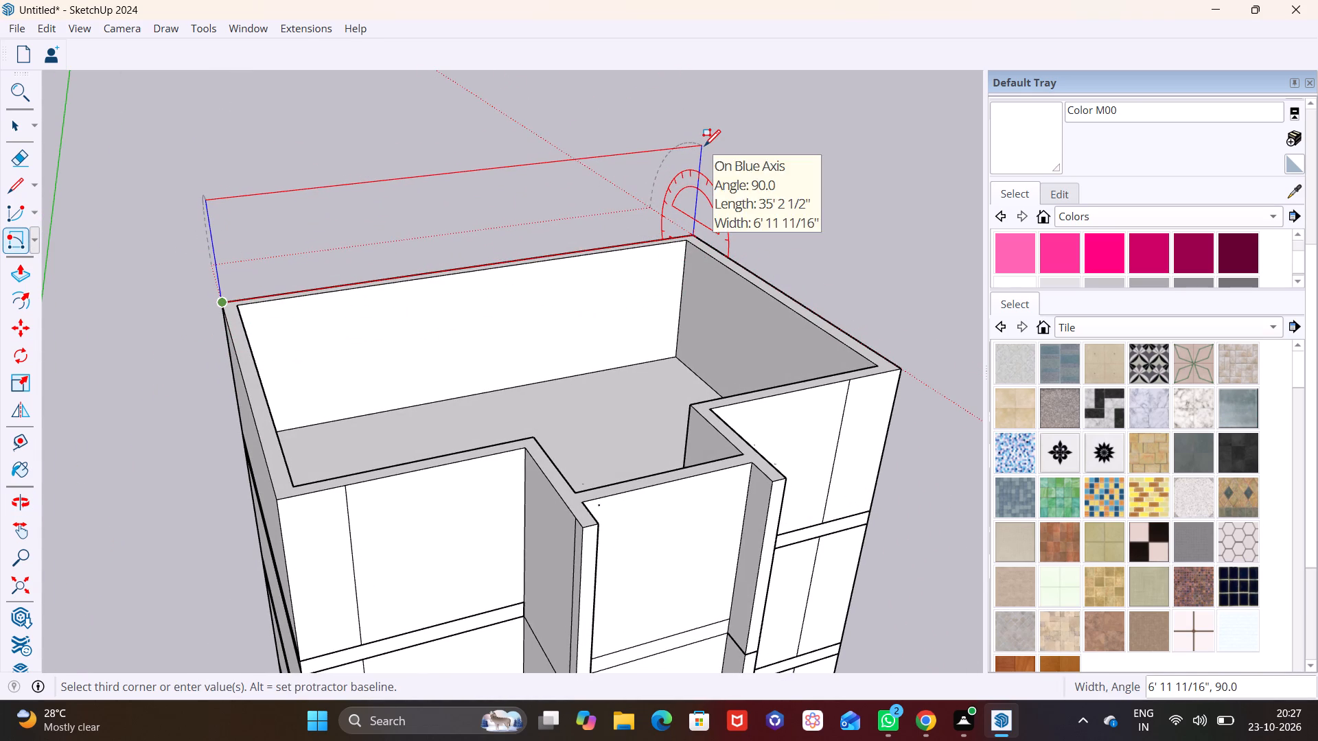
text(1')
key(Return)
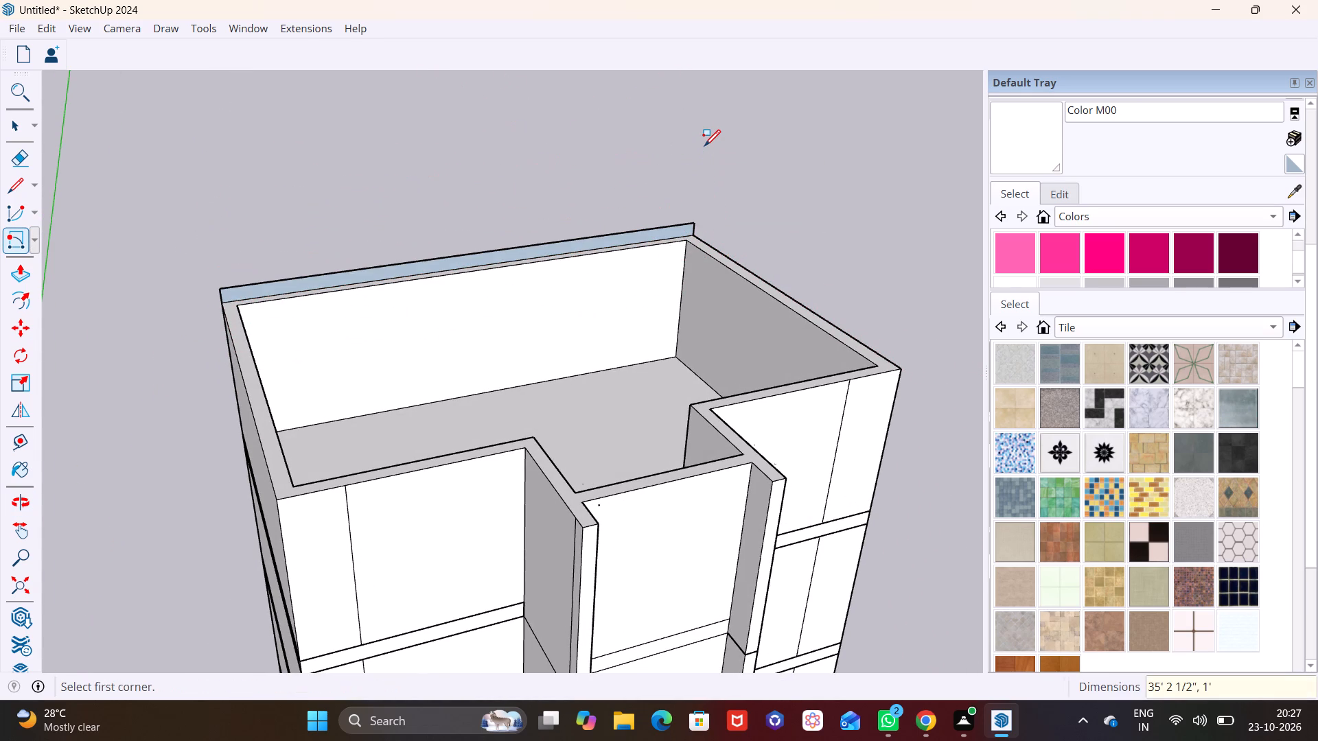
Select only the 1' high strip's face with its edges and make it a group.
scroll(686, 143, down, 1)
key(space)
scroll(602, 220, up, 2)
triple_click(573, 238)
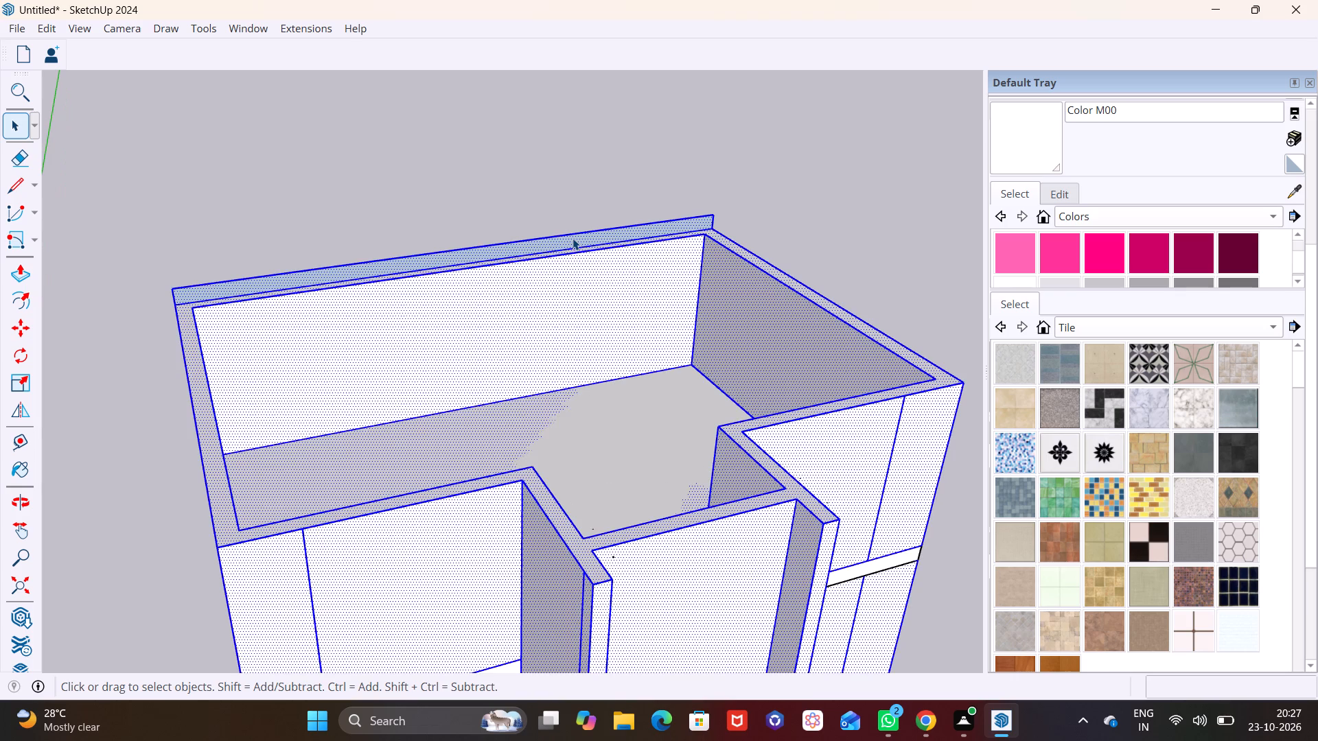
click(483, 187)
click(481, 259)
click(481, 254)
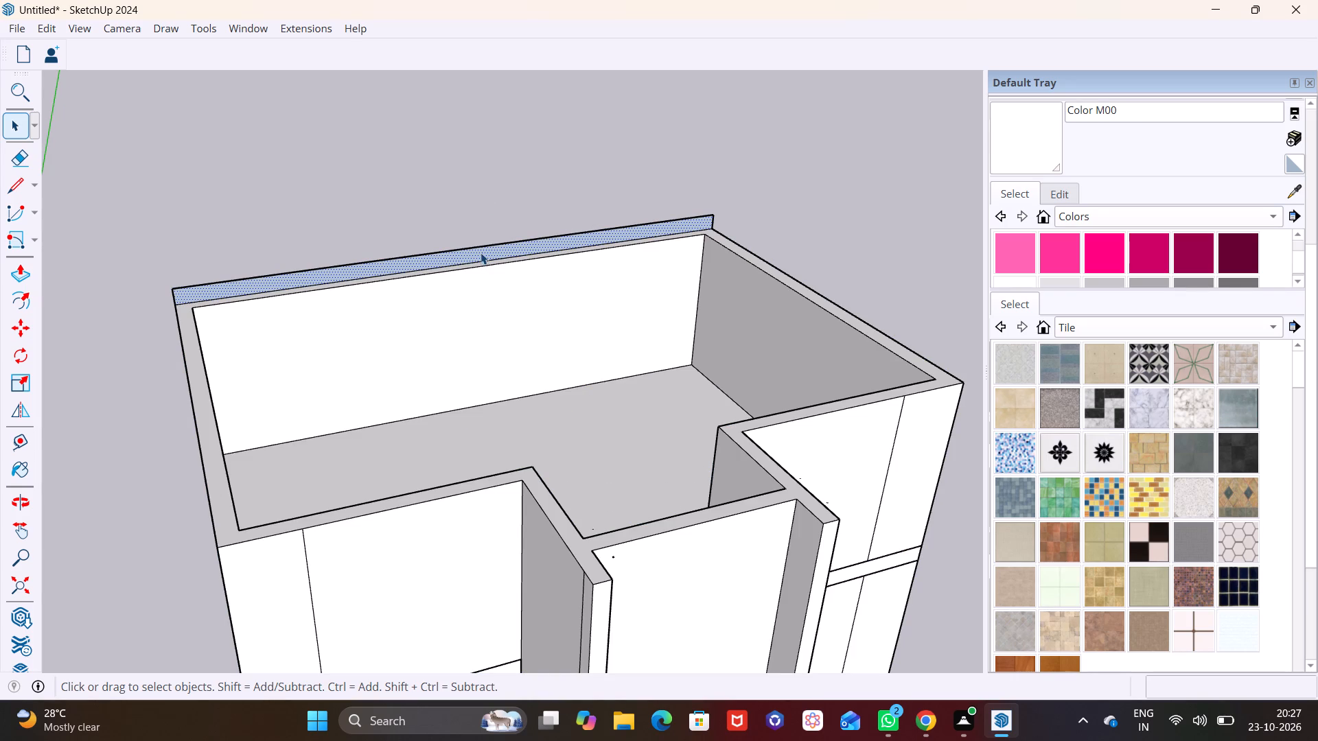
triple_click(481, 252)
click(438, 211)
double_click(433, 260)
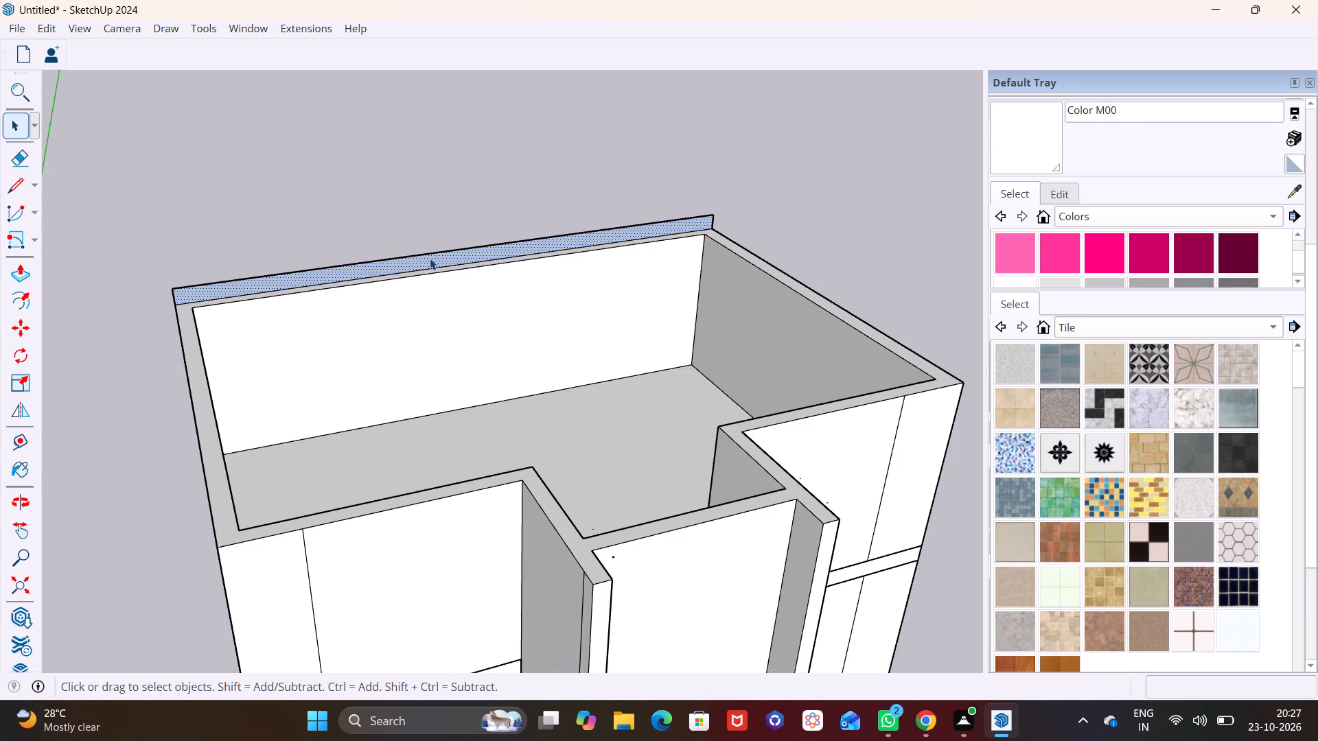
click(430, 258)
click(430, 258)
right_click(426, 257)
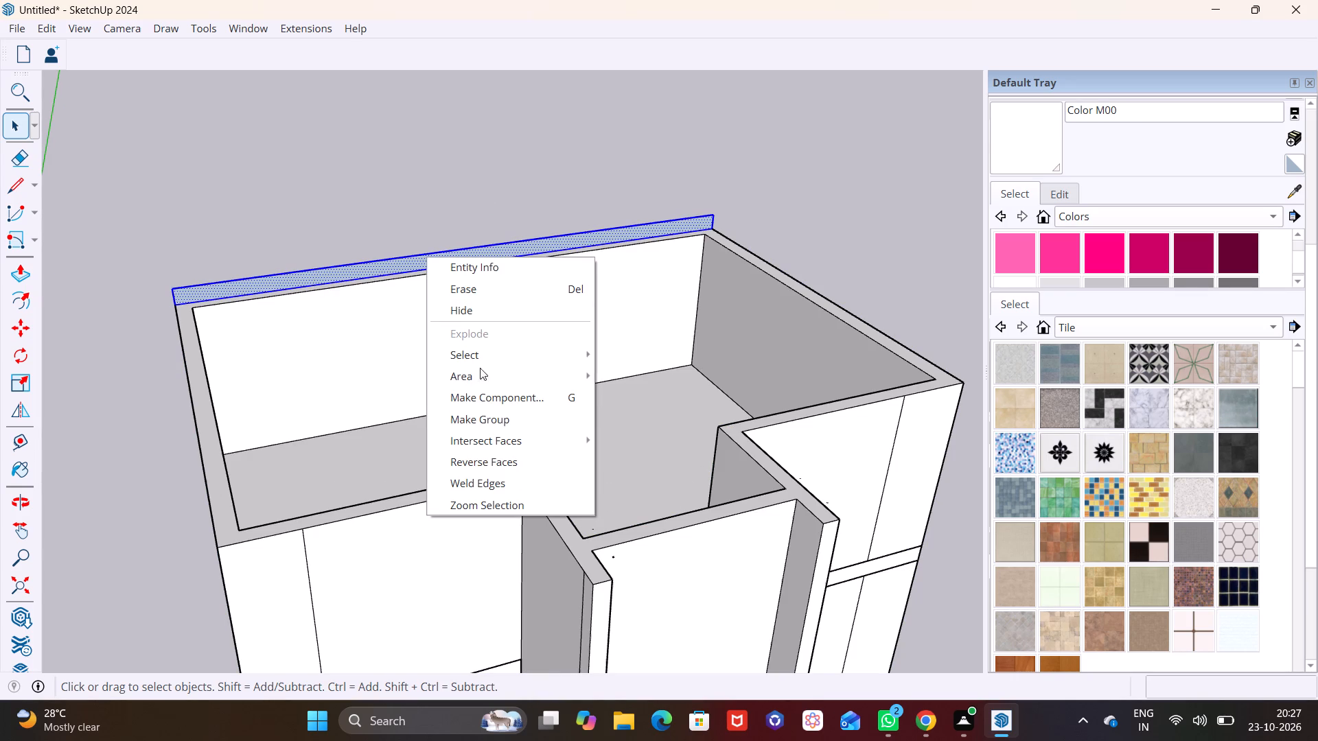
click(499, 416)
Open the strip group and push/pull its face 30' forward across the top storey as a roof slab.
click(420, 252)
triple_click(416, 263)
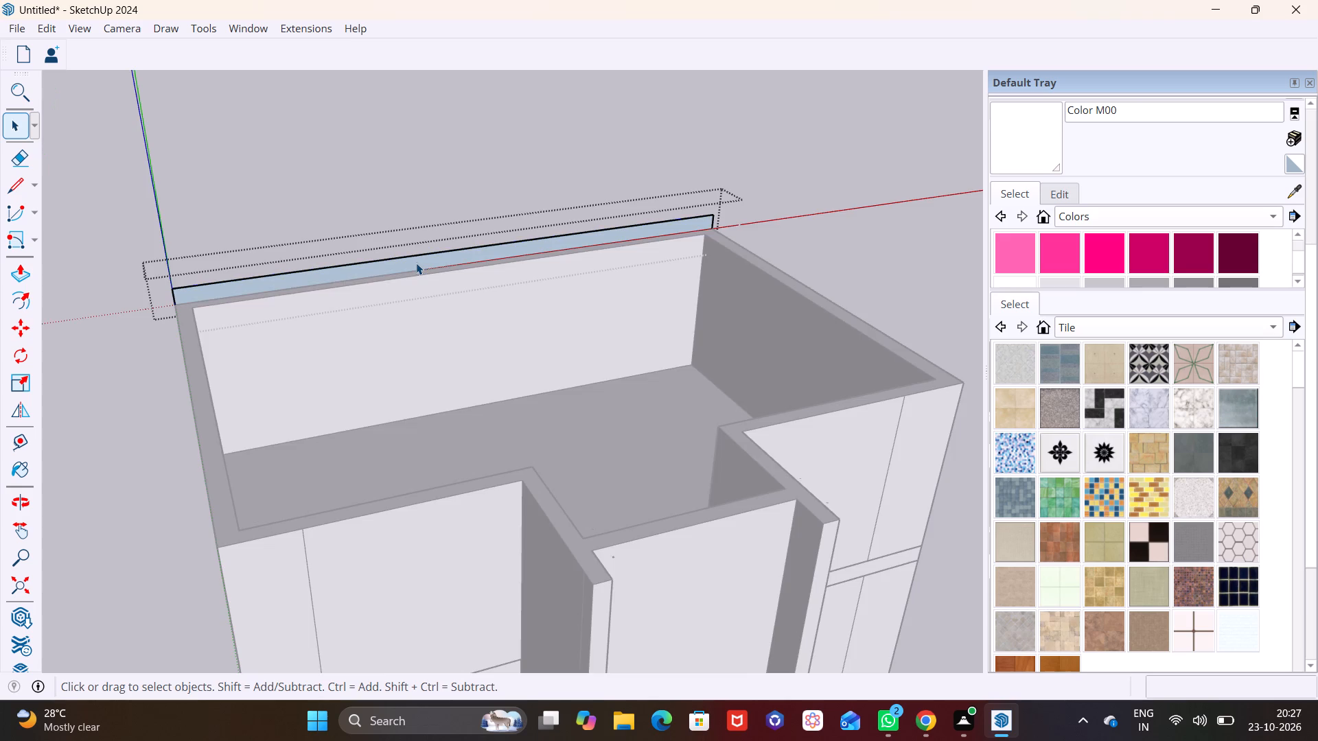
click(416, 261)
click(28, 271)
click(247, 283)
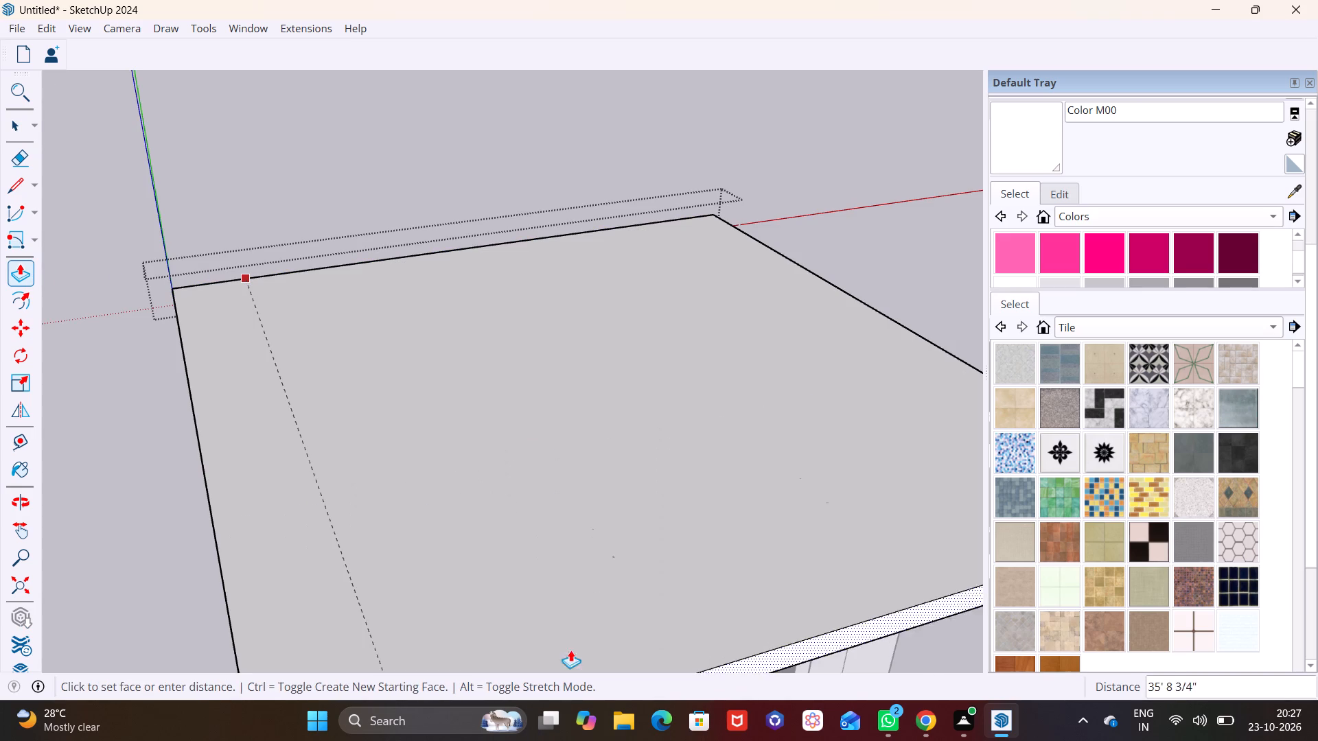
click(591, 604)
Push the roof slab's front face back 6' 9 7/8" to the recessed wall line and close the group.
middle_drag(631, 605, 494, 438)
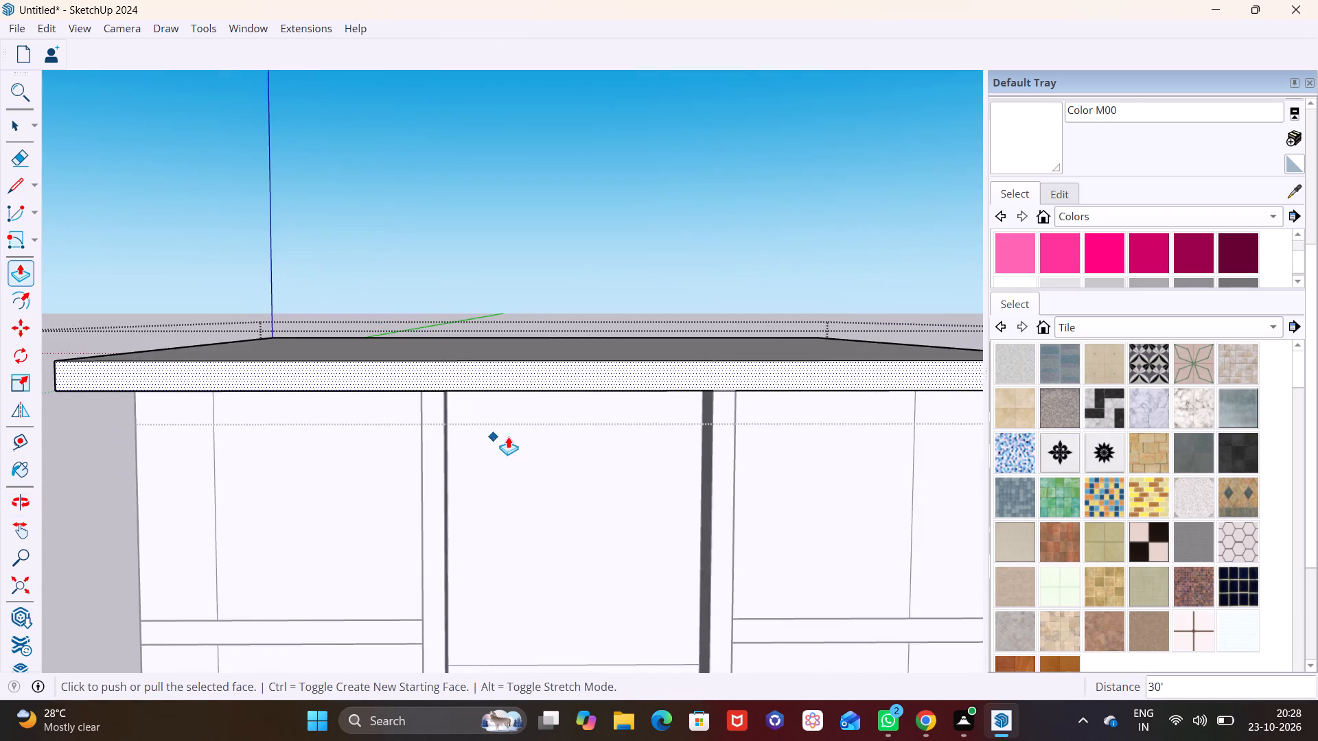
scroll(511, 436, down, 3)
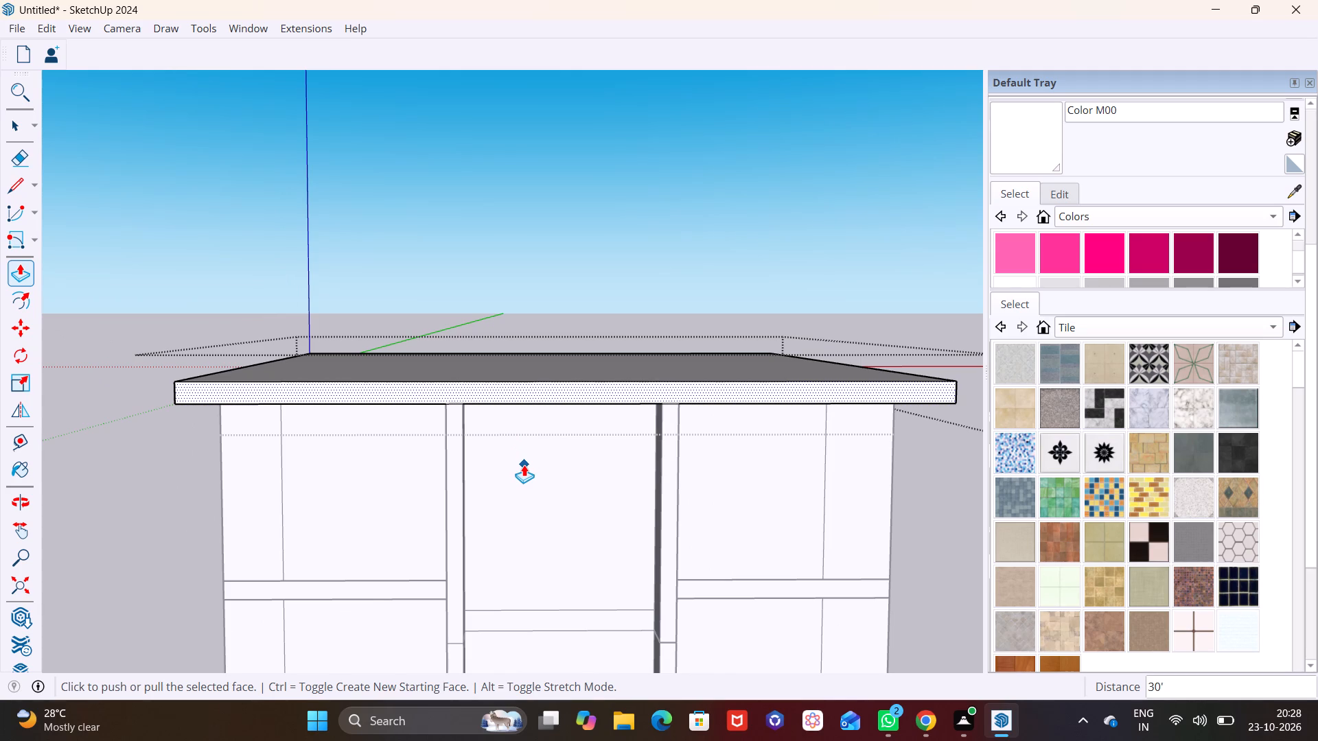
middle_drag(516, 428, 417, 486)
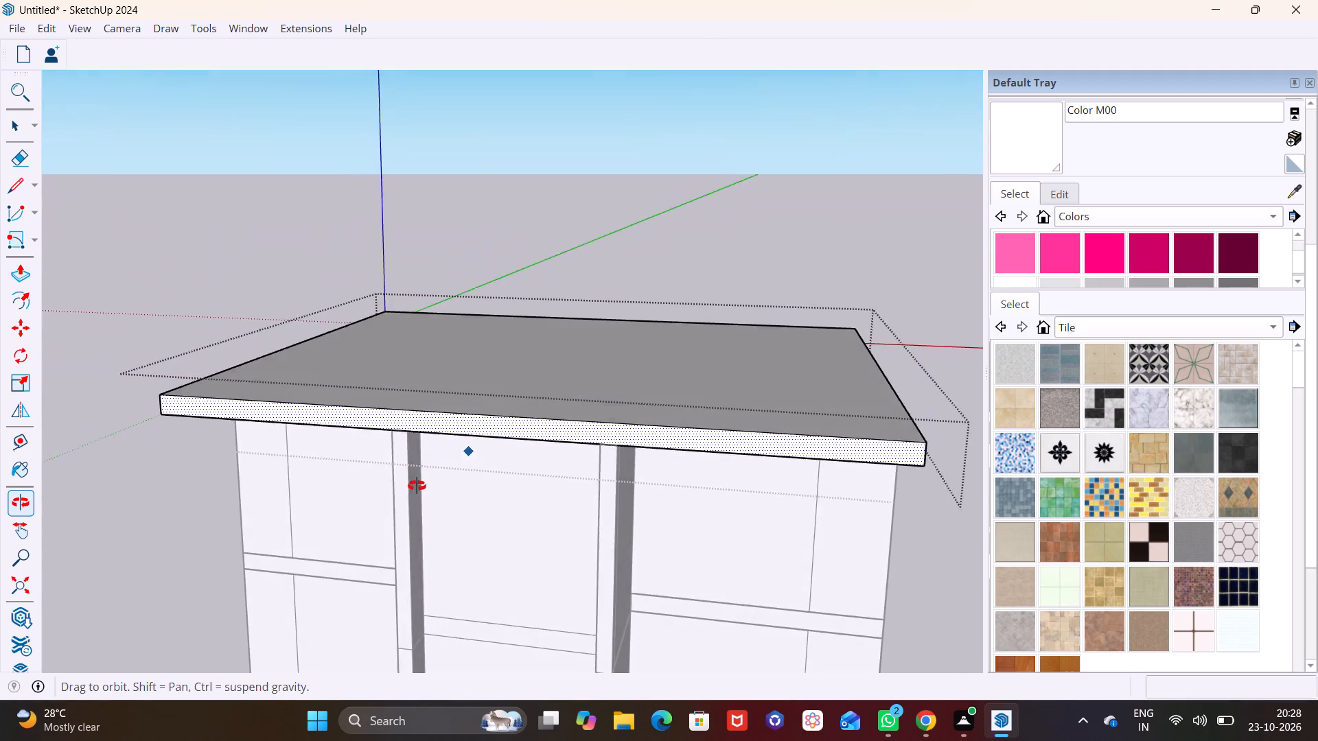
middle_drag(417, 486, 416, 486)
scroll(454, 428, up, 6)
middle_drag(556, 436, 651, 283)
scroll(678, 356, down, 3)
middle_drag(704, 366, 666, 393)
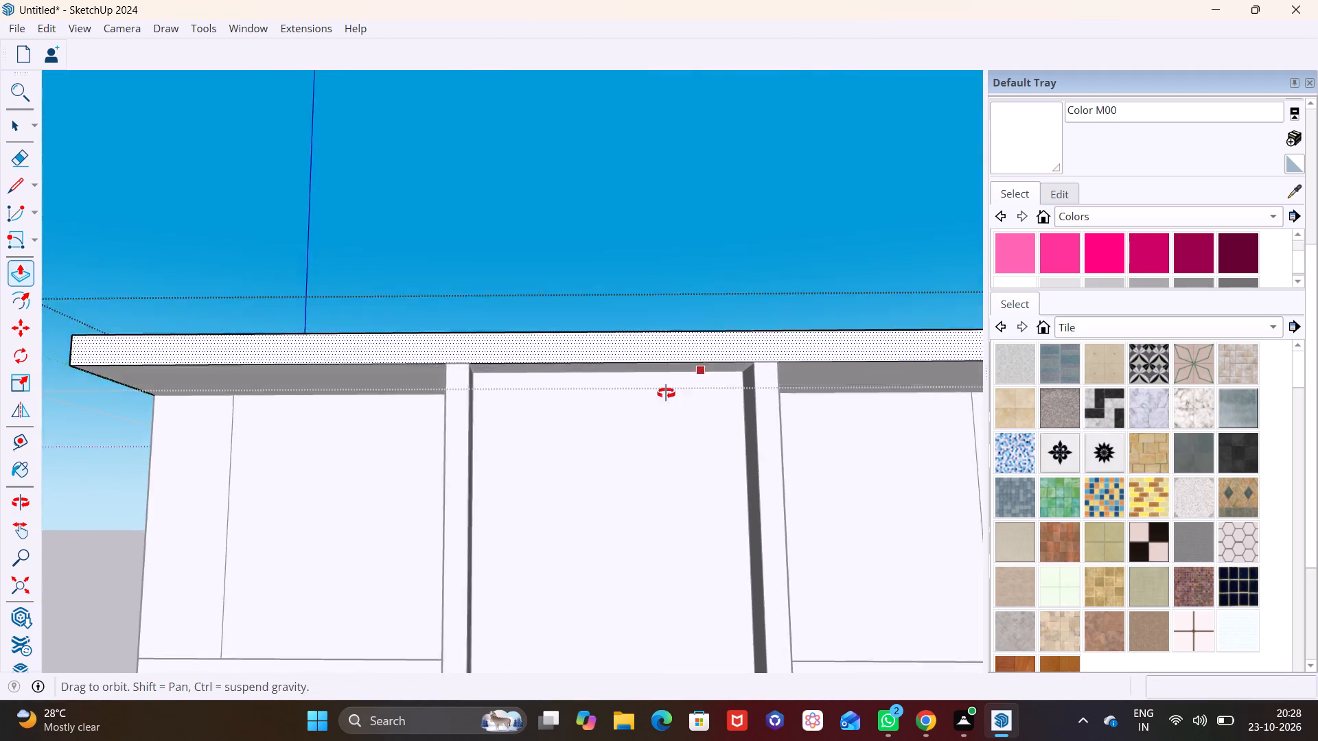
middle_drag(666, 393, 125, 488)
middle_drag(204, 465, 395, 484)
scroll(461, 540, down, 3)
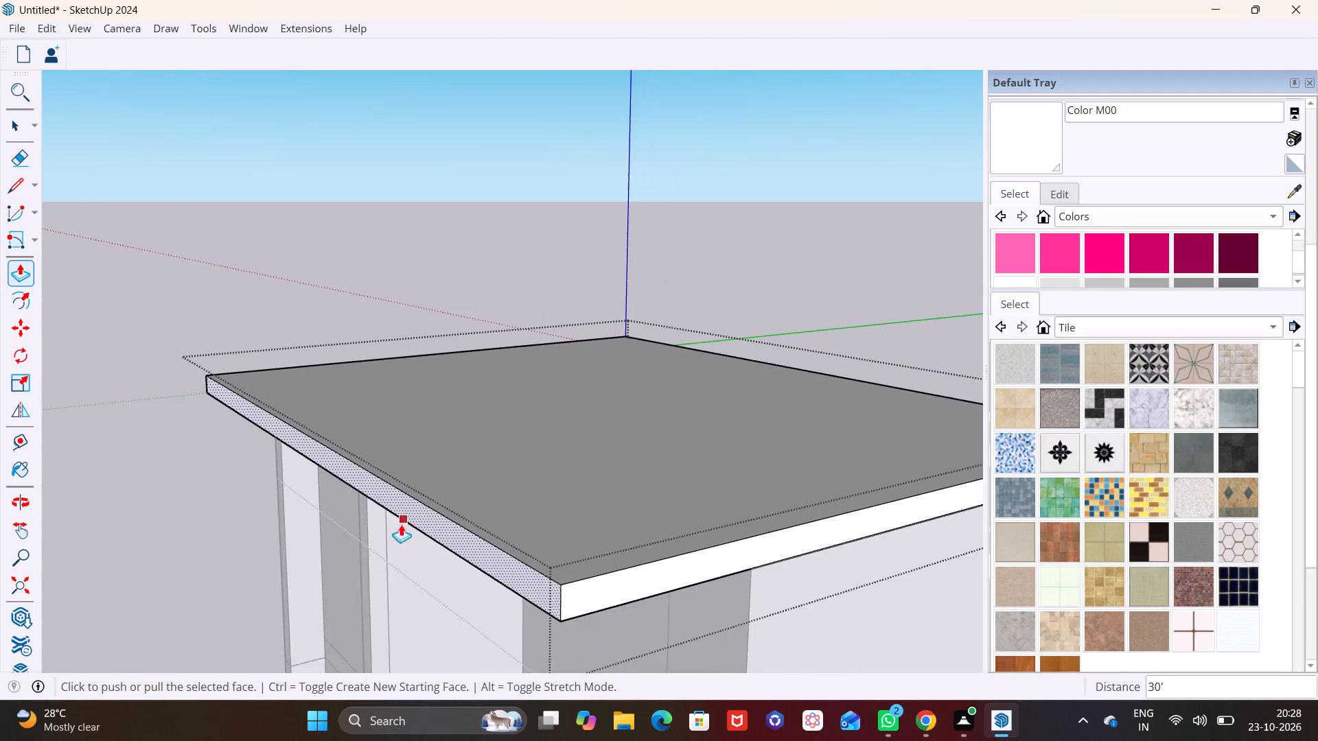
scroll(401, 524, down, 1)
middle_drag(395, 524, 325, 419)
click(410, 434)
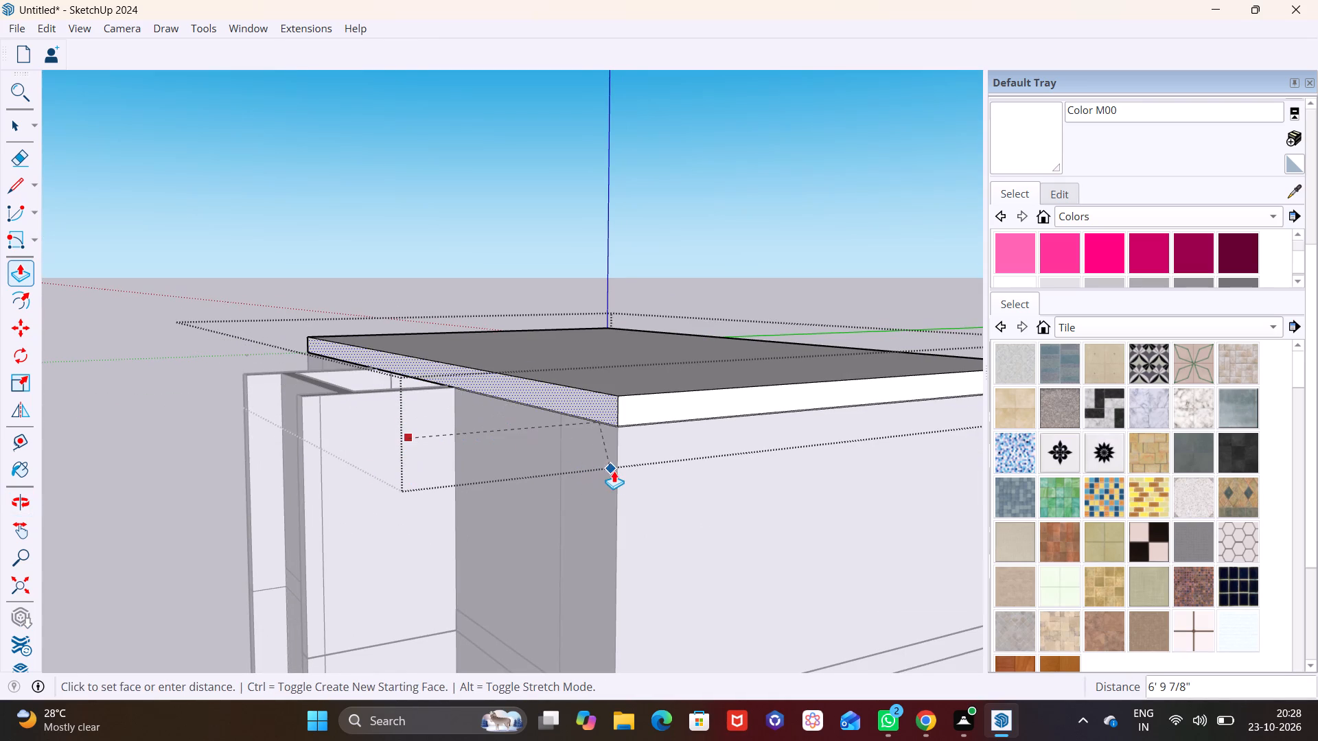
click(618, 472)
key(space)
click(402, 240)
Draw a 13' 3 5/8" by 1' rectangle on the roof slab's front face, from the central bay to the right corner.
middle_drag(416, 403, 689, 415)
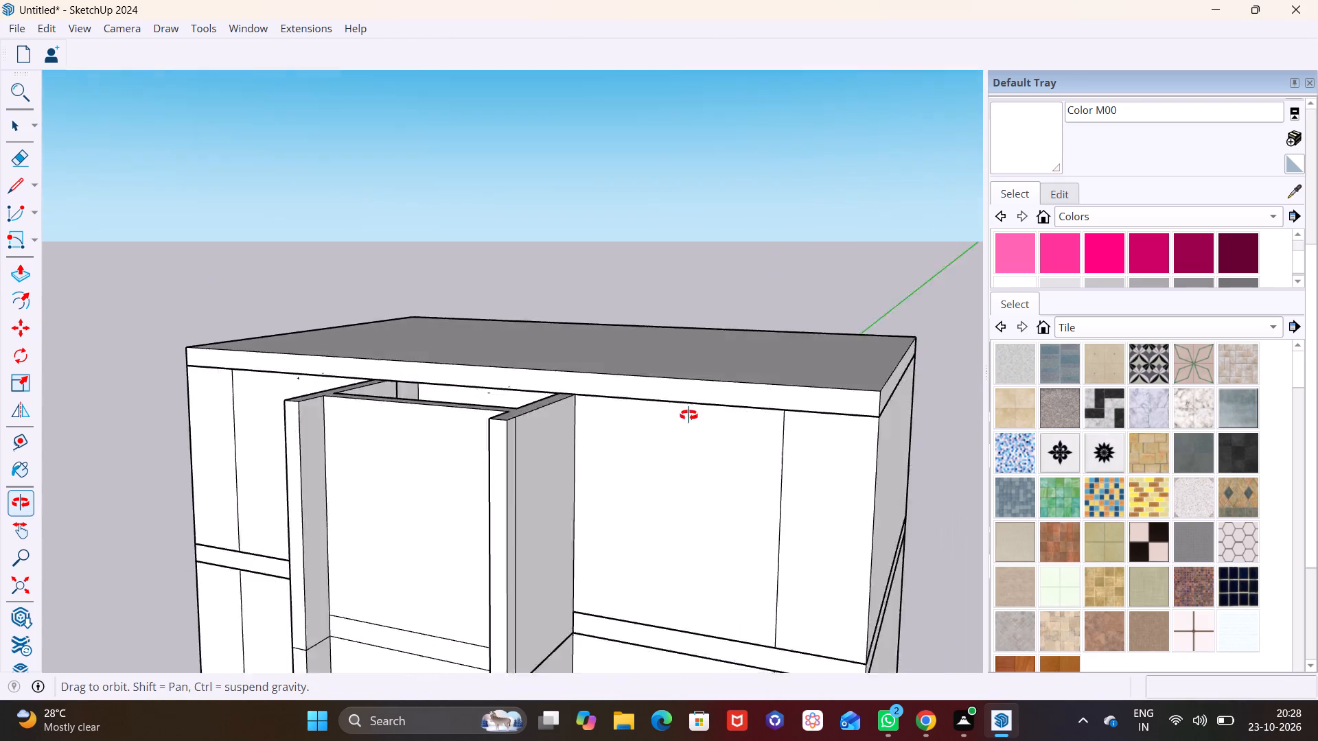
middle_drag(689, 415, 877, 383)
scroll(579, 383, up, 2)
shift+middle_drag(575, 386, 247, 389)
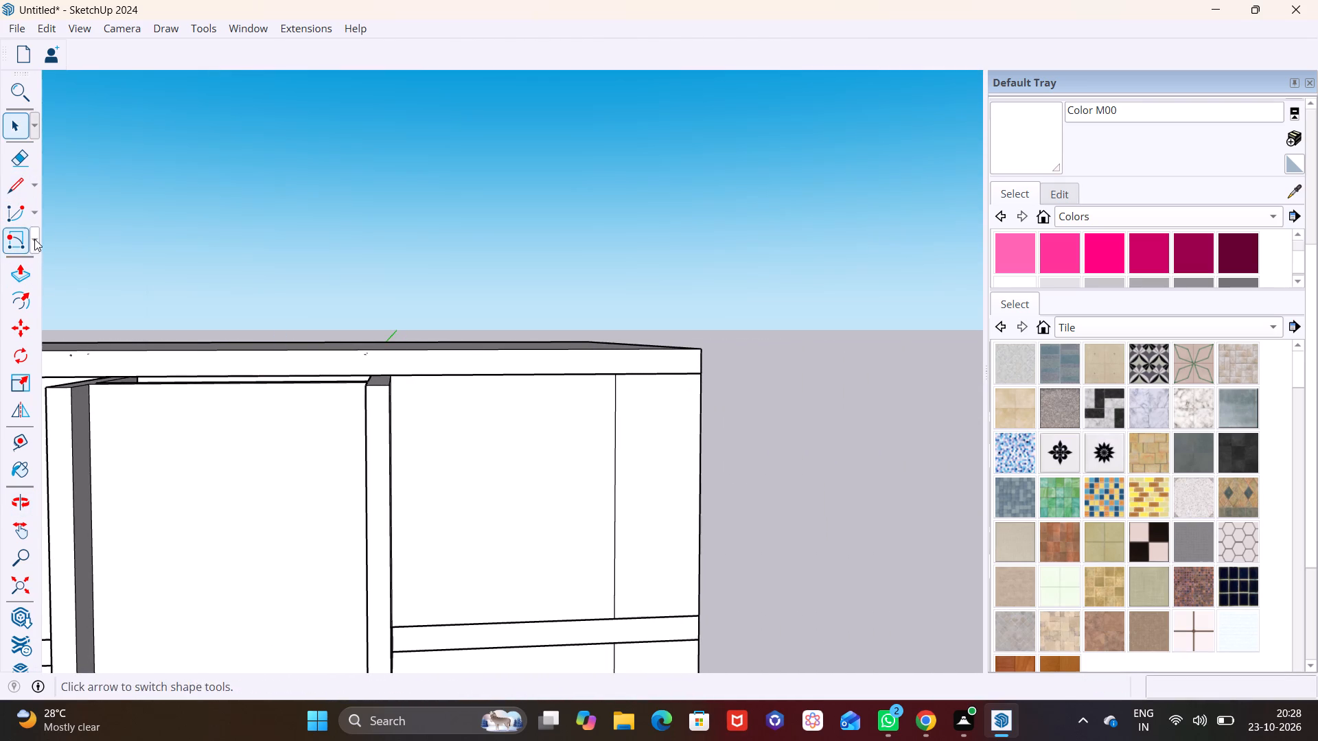
click(34, 239)
click(51, 259)
scroll(393, 392, up, 10)
shift+middle_drag(406, 363, 299, 366)
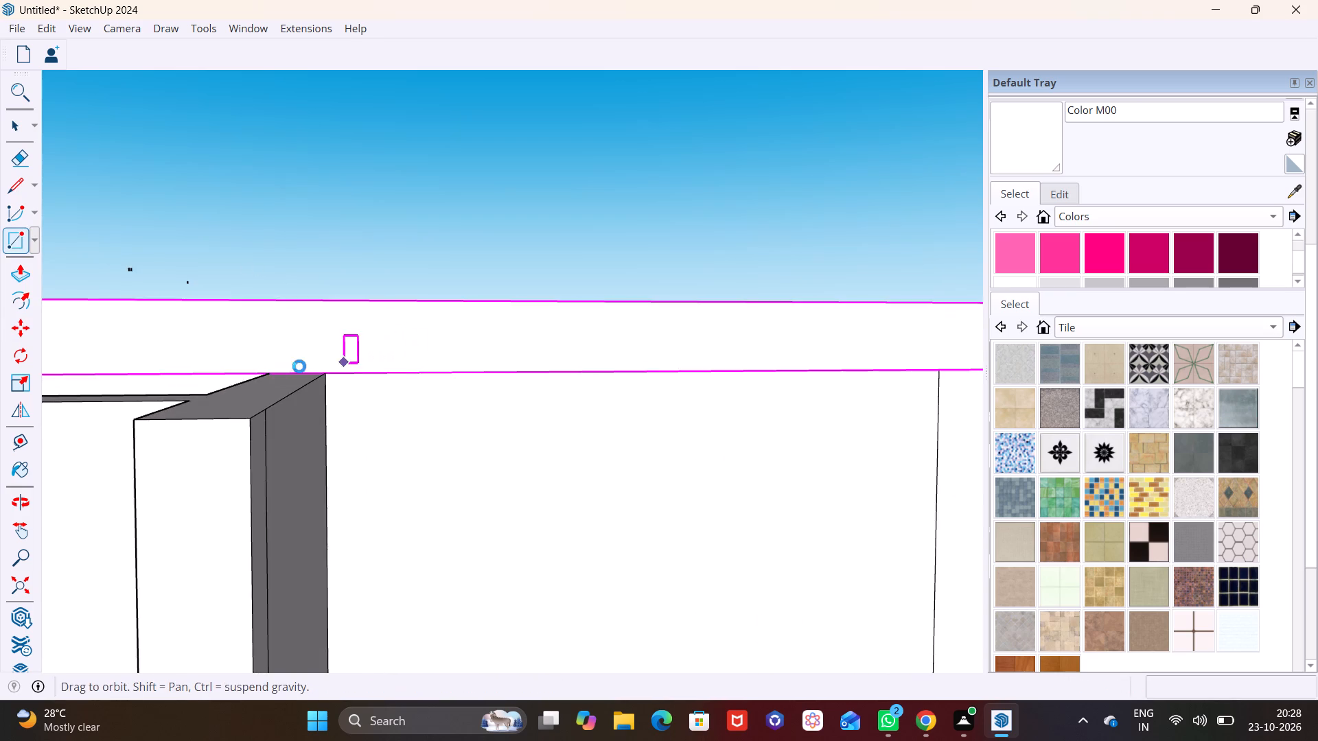
shift+middle_drag(299, 366, 269, 380)
scroll(268, 399, down, 1)
middle_drag(304, 425, 413, 424)
scroll(400, 389, down, 1)
shift+middle_drag(400, 386, 354, 386)
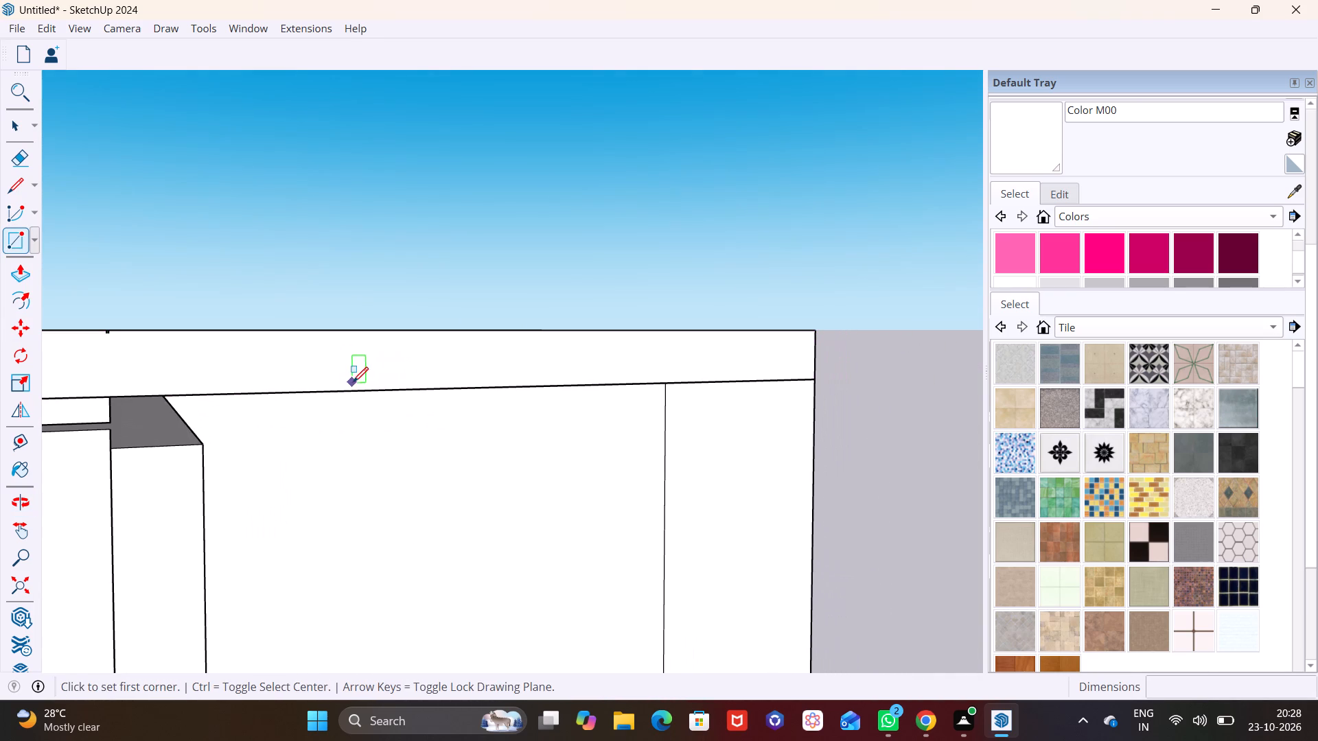
click(112, 397)
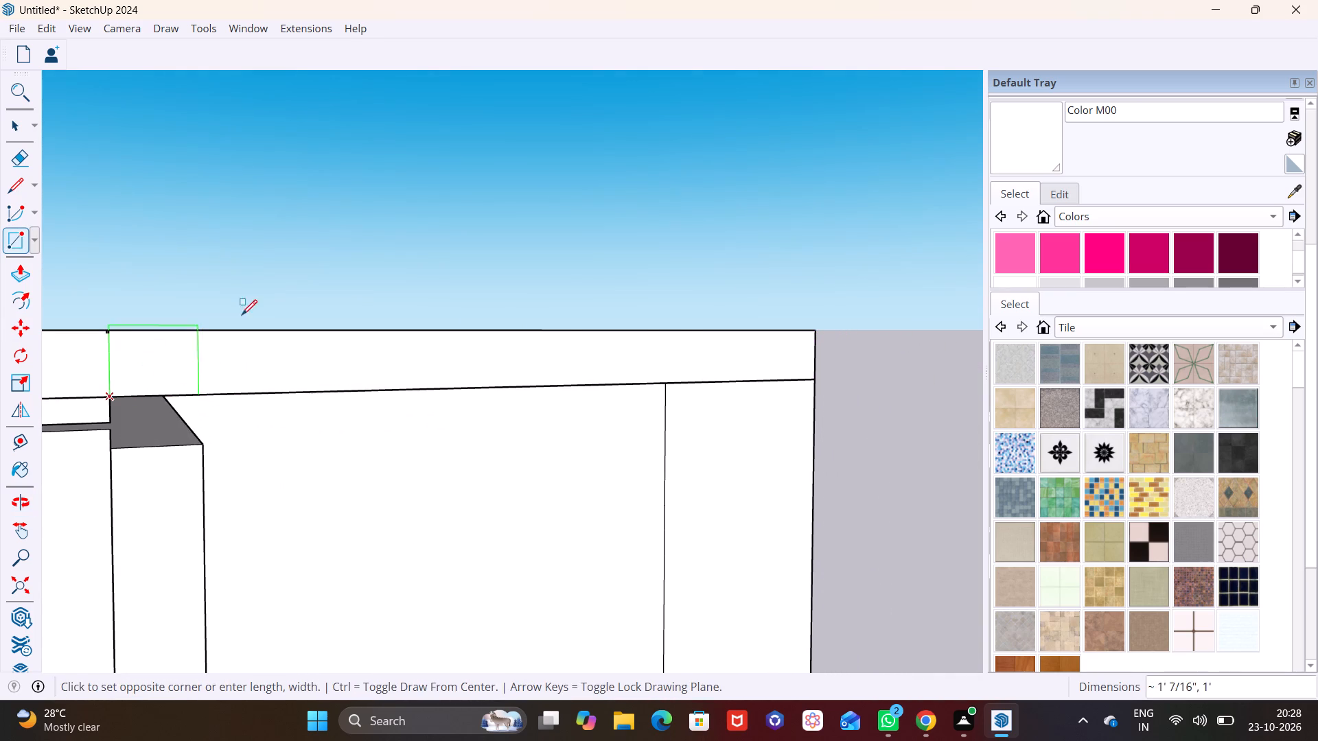
click(813, 333)
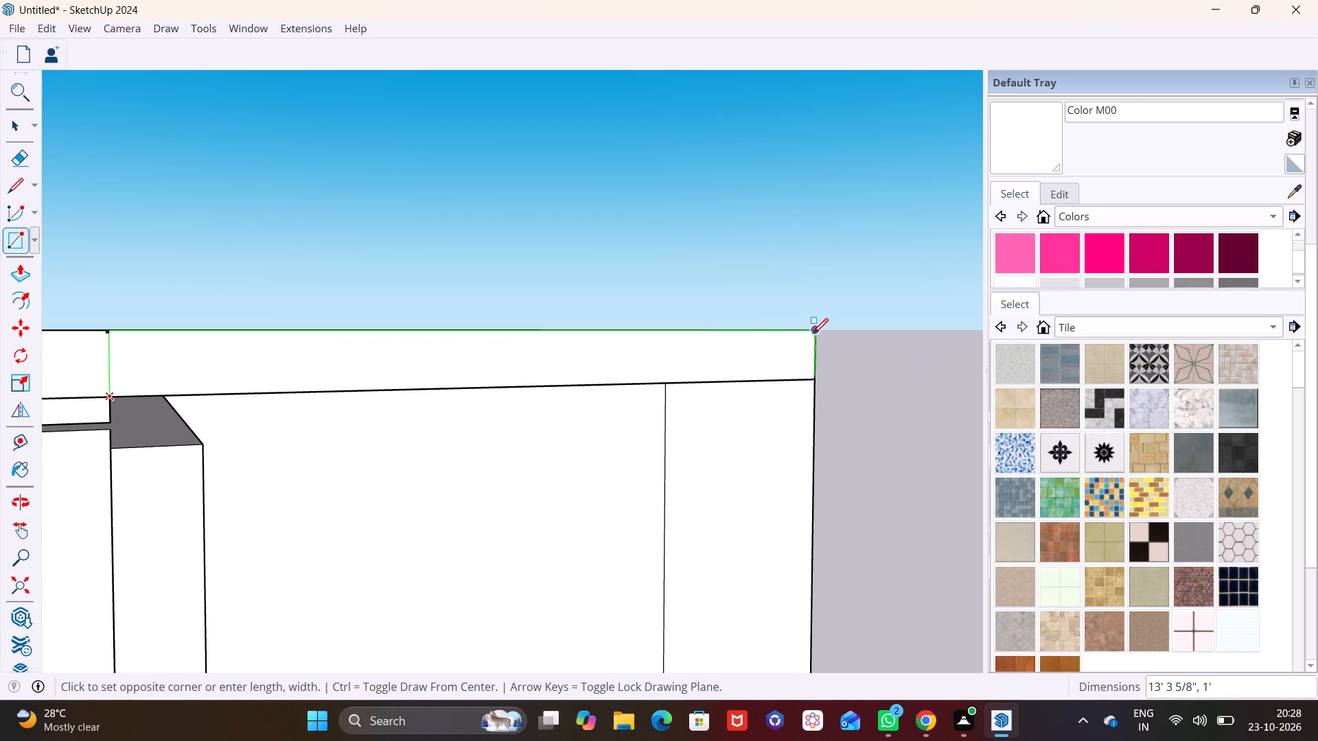
Push/pull the right rectangle forward from the roof slab to the front end of the bay's side wall.
key(space)
click(513, 355)
click(15, 277)
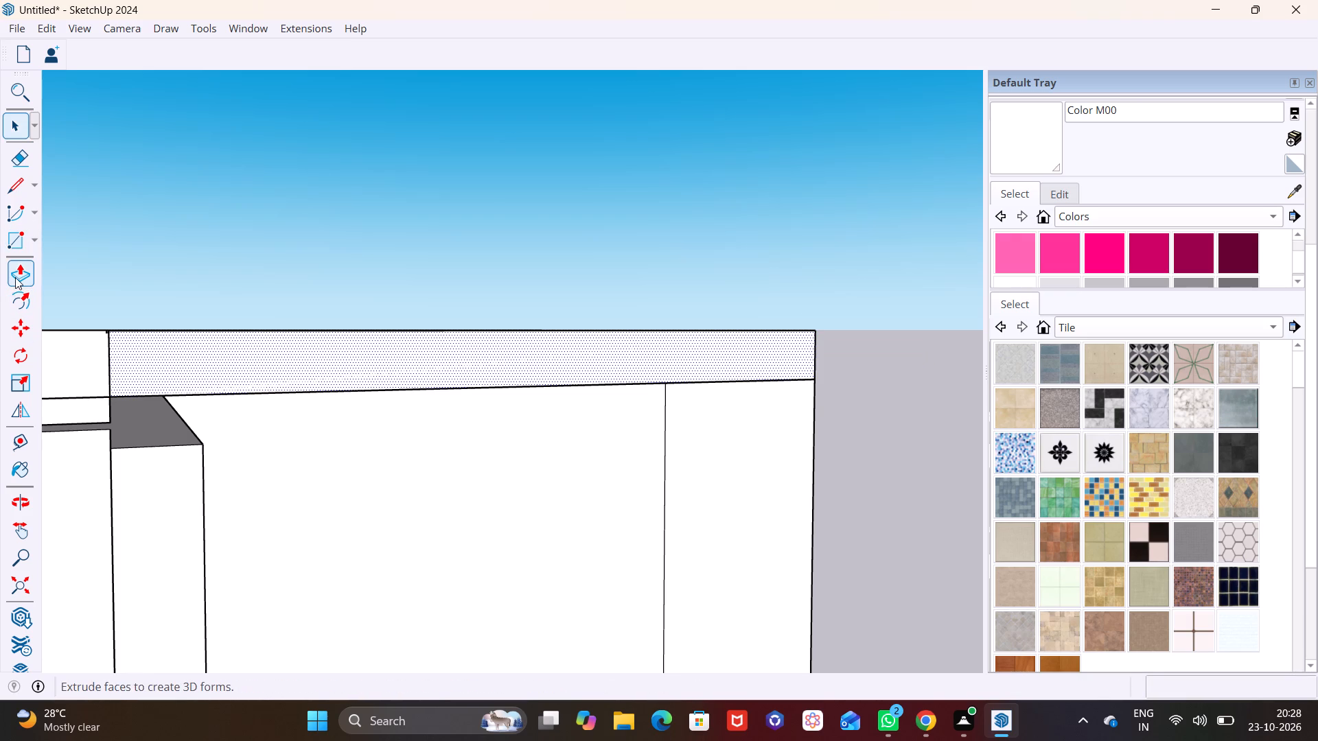
drag(236, 347, 235, 353)
drag(148, 360, 174, 440)
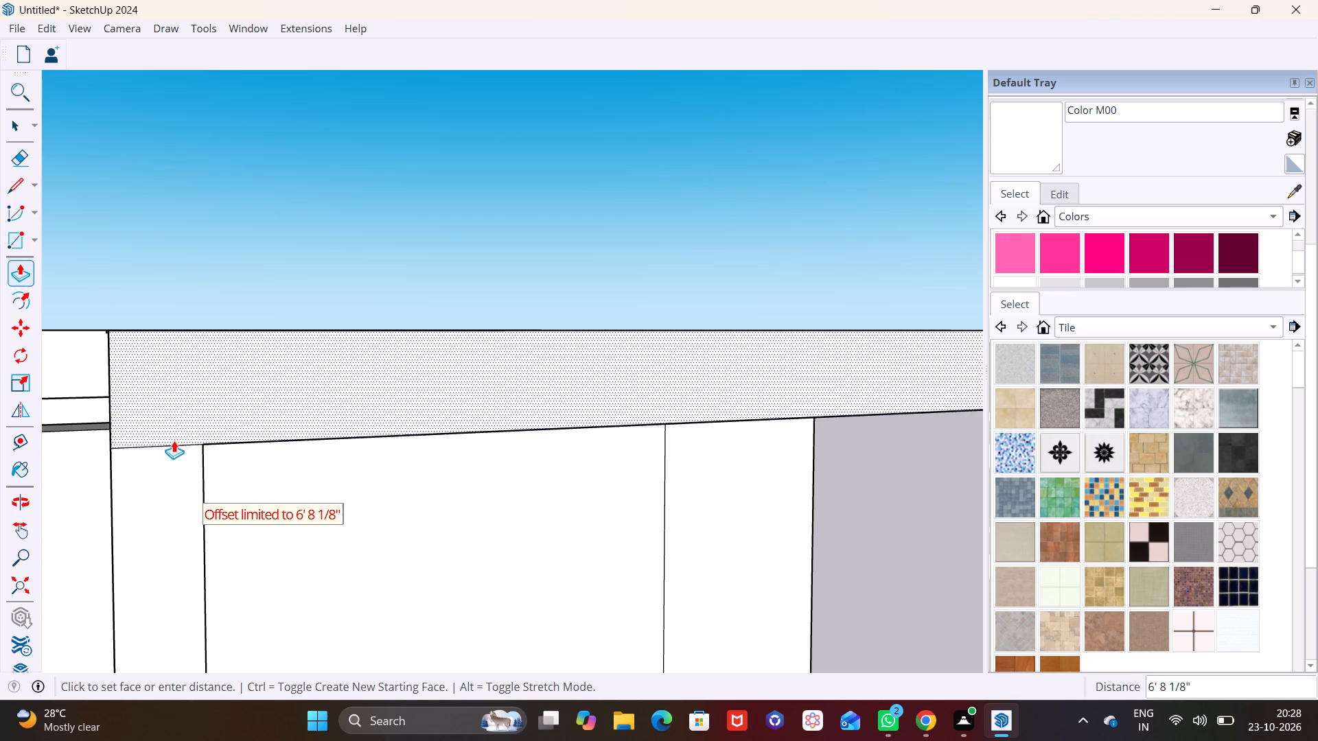
click(195, 448)
middle_drag(263, 441, 16, 464)
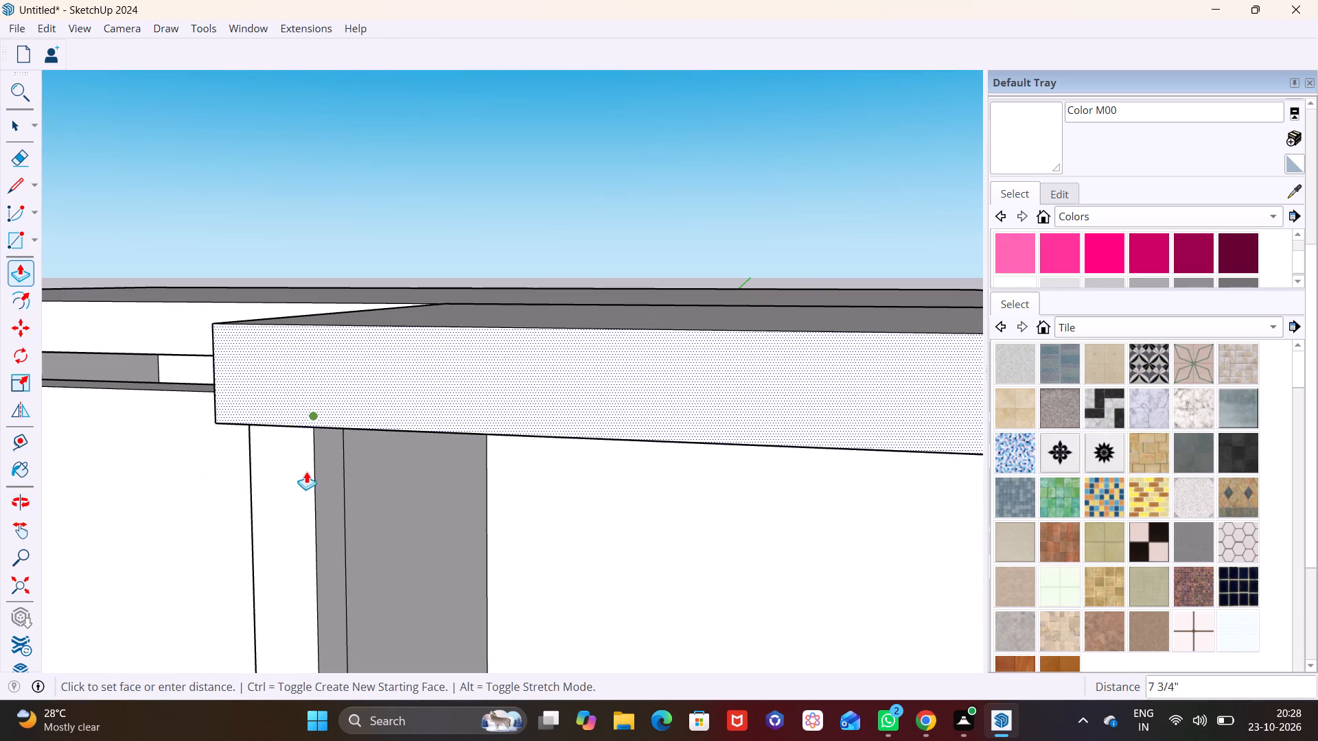
click(316, 469)
Draw a rectangle about 13' by 1' on the roof slab's front face, from the central bay to the left corner.
scroll(305, 447, down, 8)
middle_drag(313, 462, 632, 437)
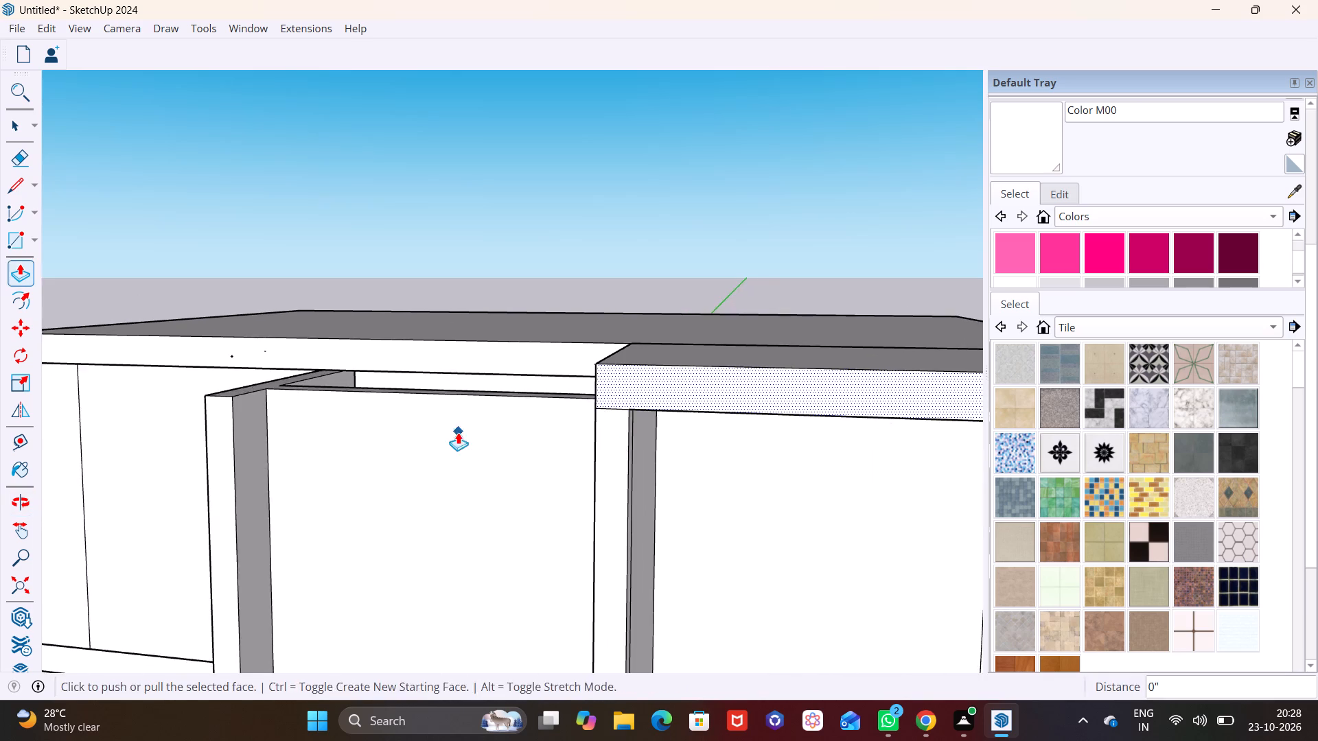
middle_drag(458, 432, 750, 486)
shift+middle_drag(279, 387, 565, 349)
middle_drag(545, 443, 358, 451)
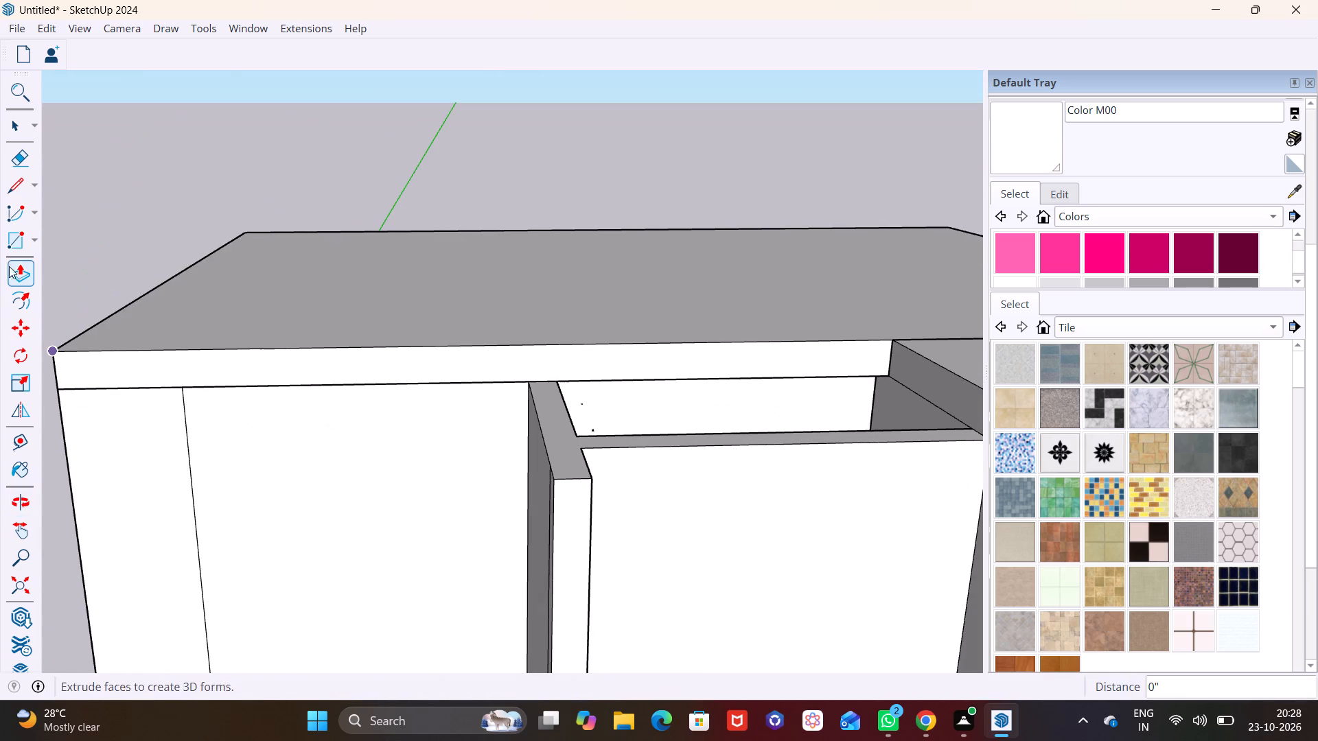
click(40, 242)
click(34, 236)
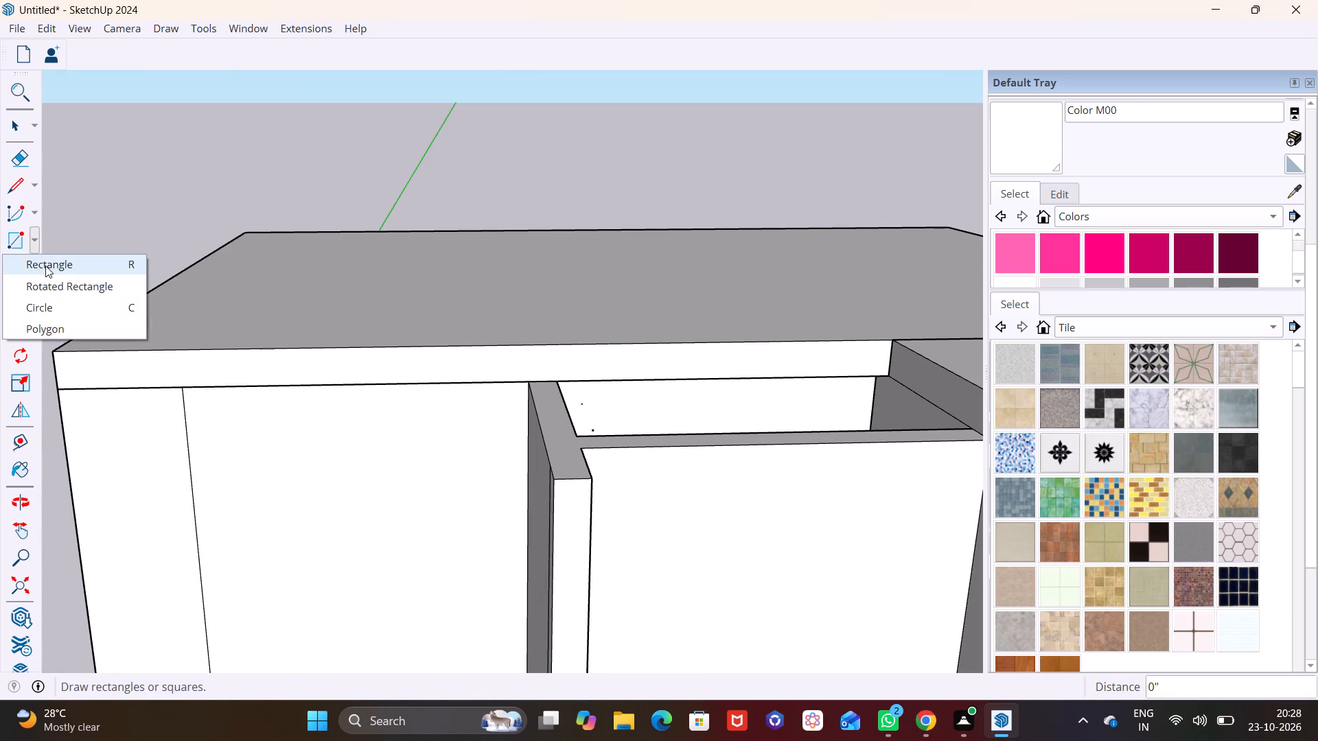
click(45, 266)
shift+middle_drag(239, 280, 371, 309)
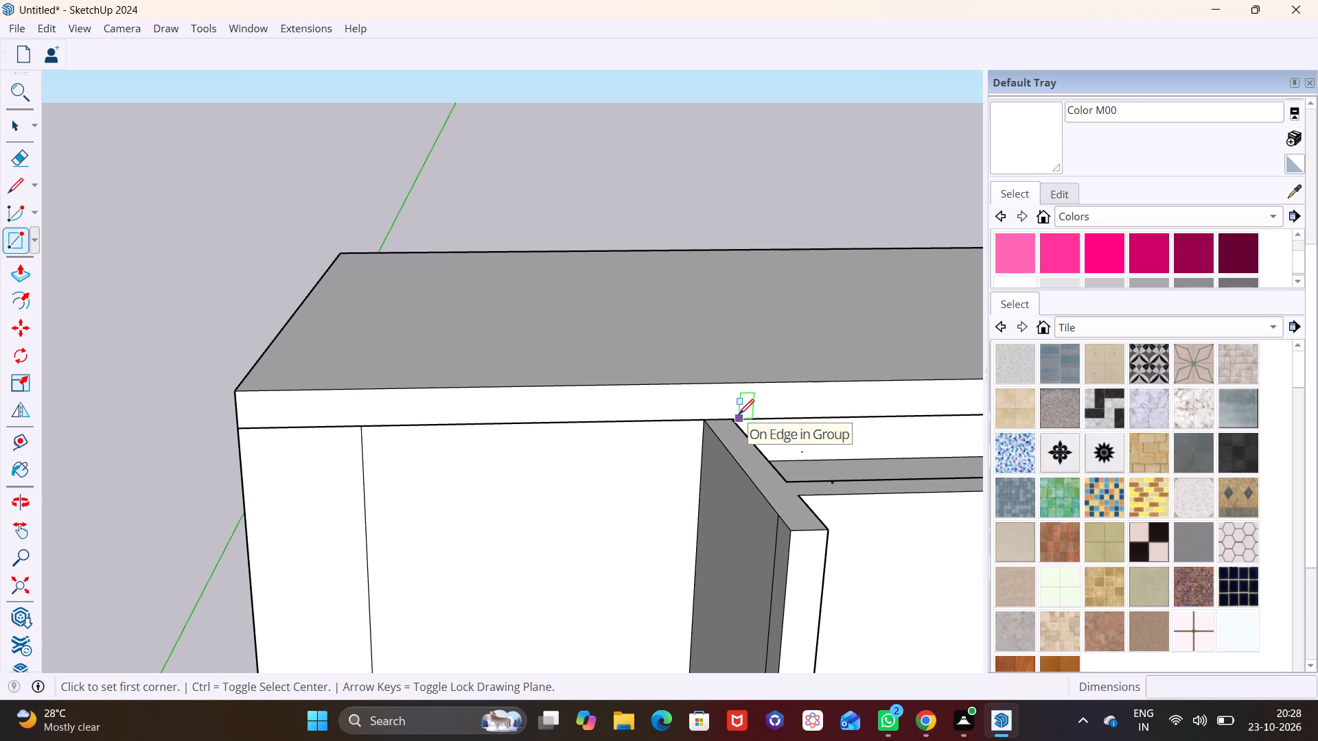
click(736, 414)
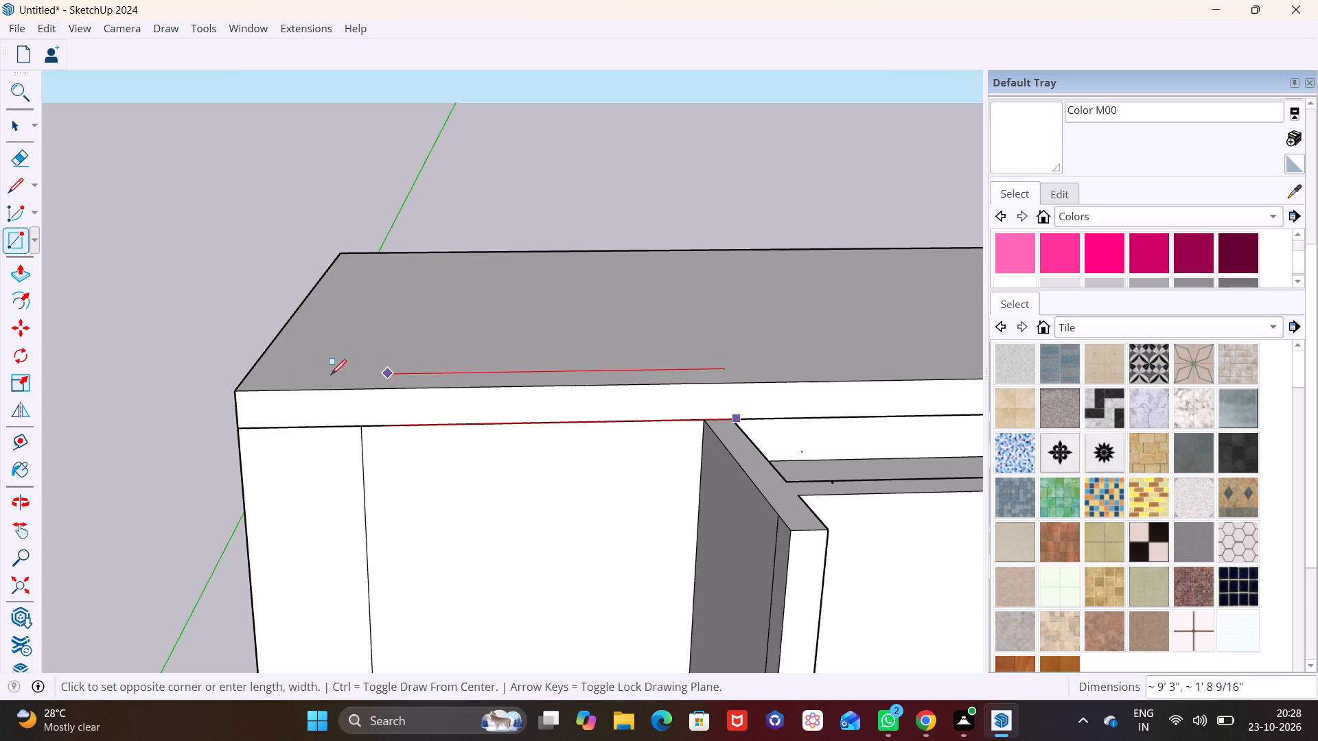
click(238, 392)
Push/pull the left rectangle forward 6' 9 7/8" from the roof slab to the front end of the bay's side wall.
key(space)
click(386, 410)
click(10, 274)
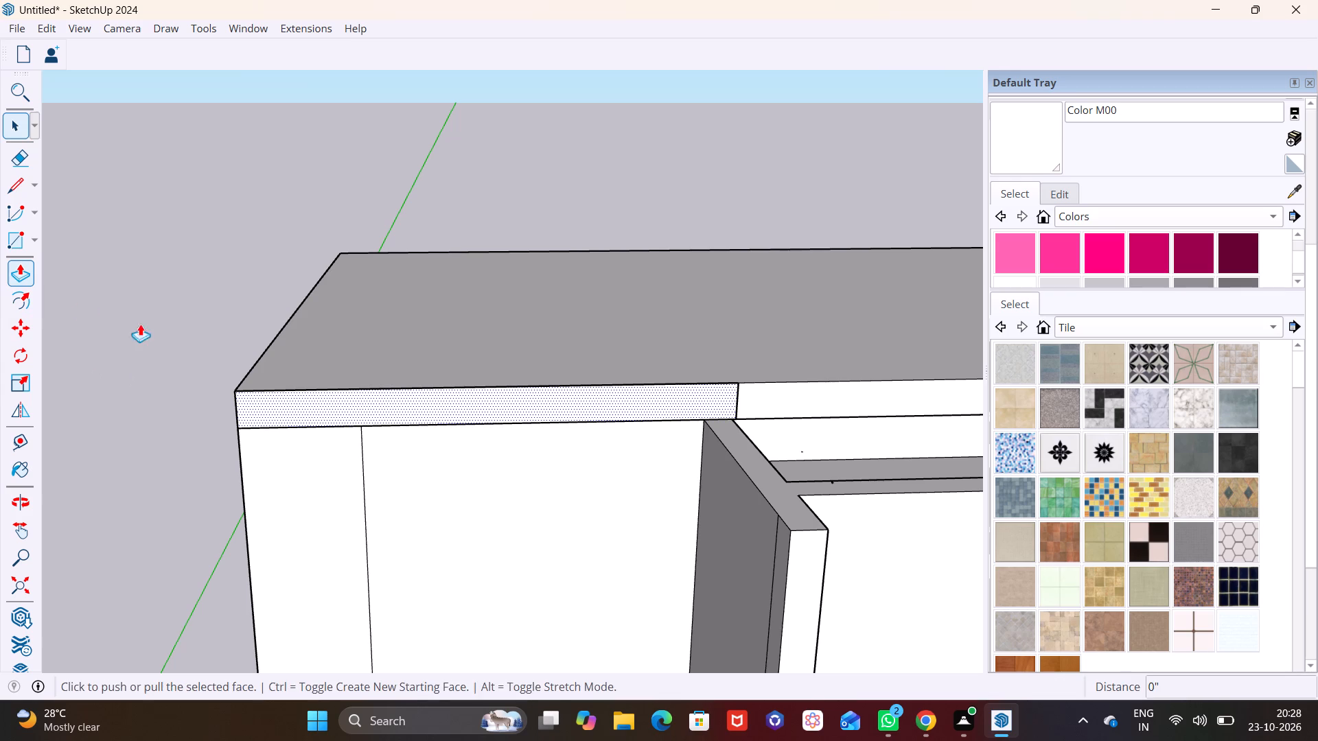
drag(448, 399, 786, 589)
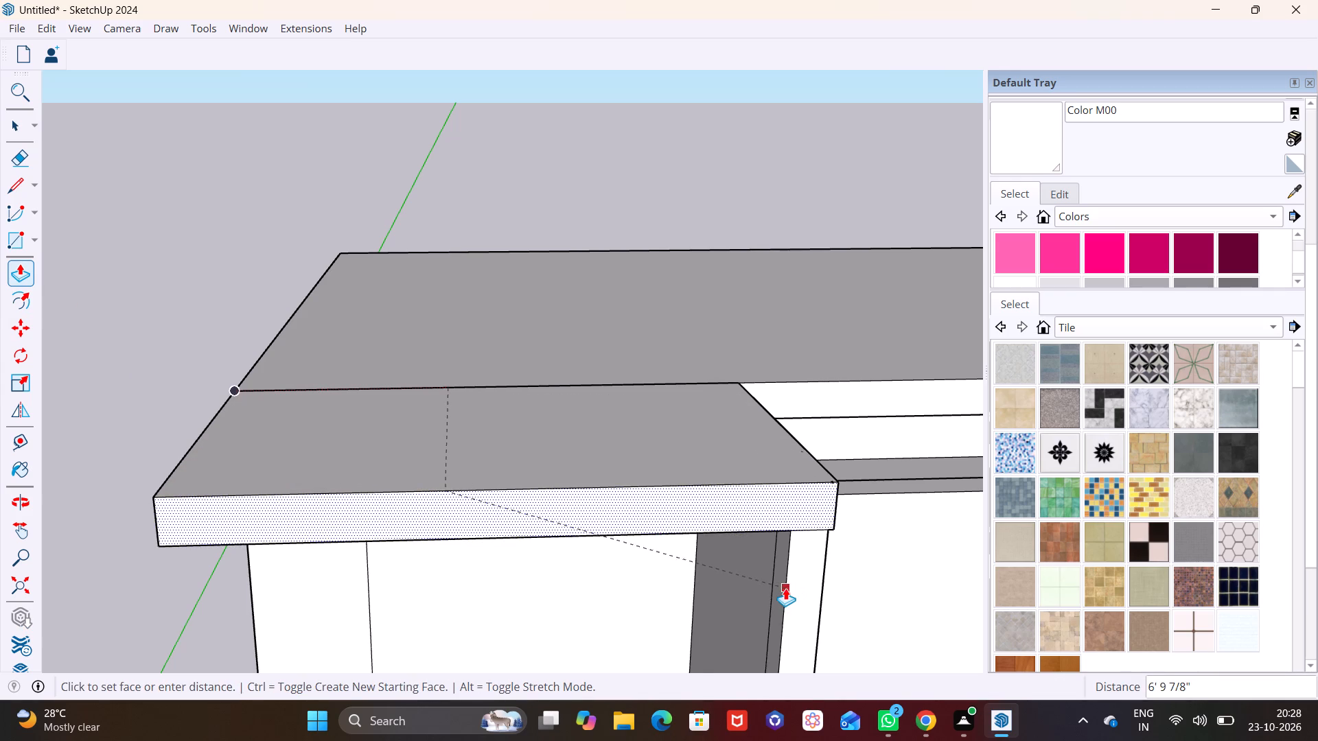
drag(785, 588, 785, 580)
scroll(789, 570, down, 6)
shift+middle_drag(840, 559, 452, 521)
middle_drag(484, 538, 450, 411)
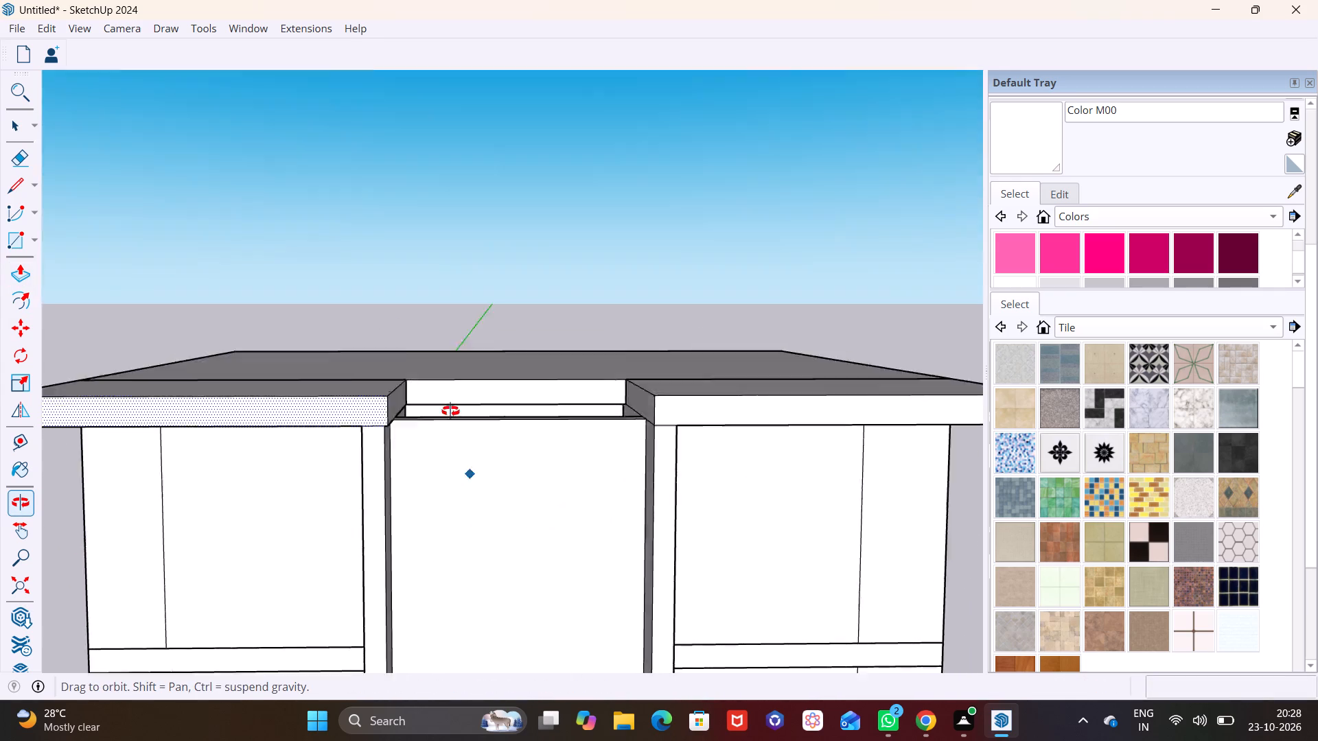
Draw a rectangle over the central bay on the roof slab's front face, spanning the gap between the two front extensions.
middle_drag(450, 411, 446, 395)
scroll(441, 391, down, 4)
middle_drag(454, 403, 443, 519)
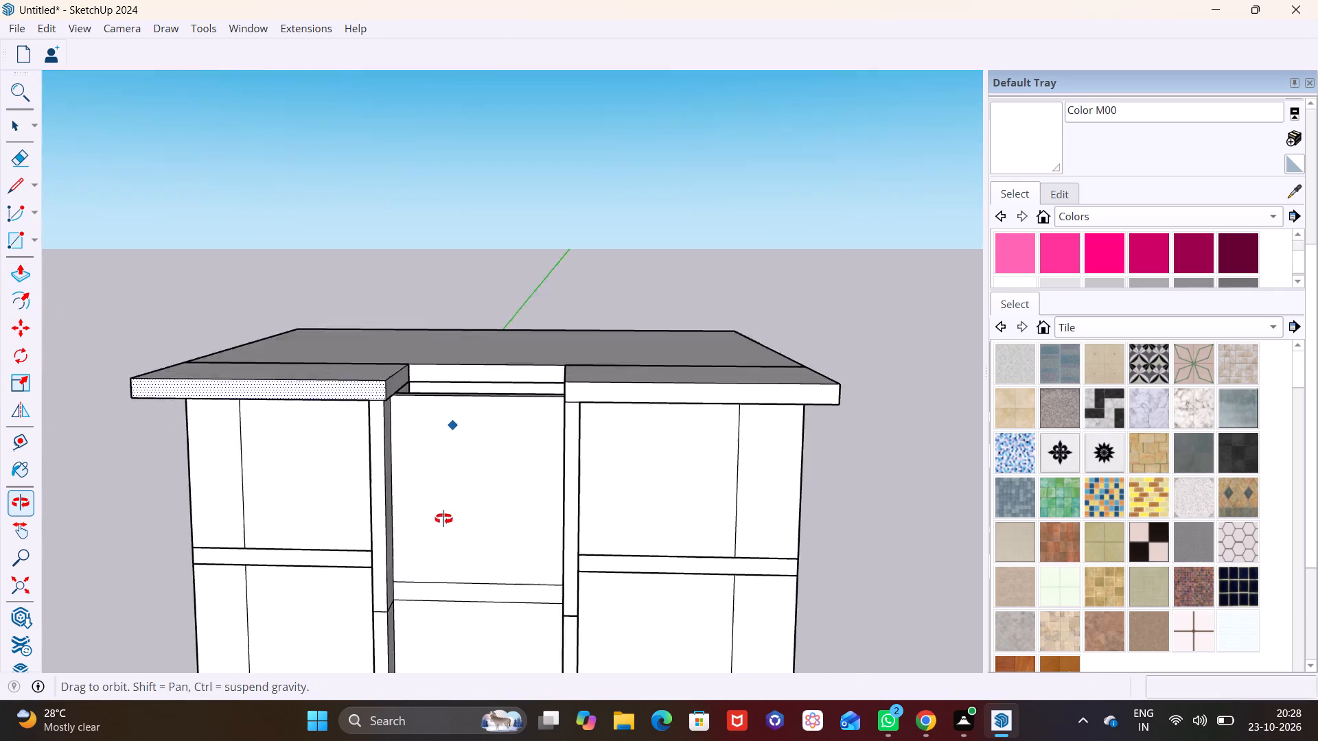
middle_drag(443, 519, 449, 580)
scroll(476, 424, up, 8)
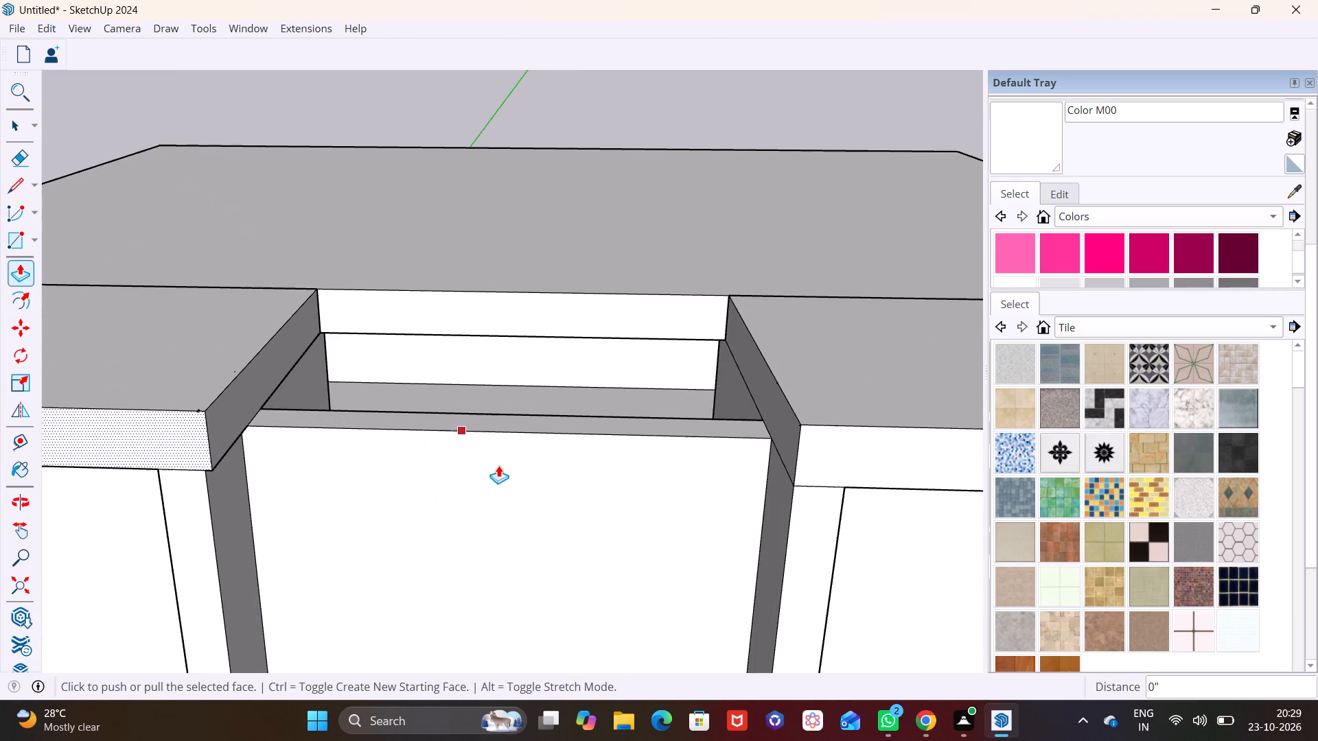
middle_drag(503, 467, 517, 475)
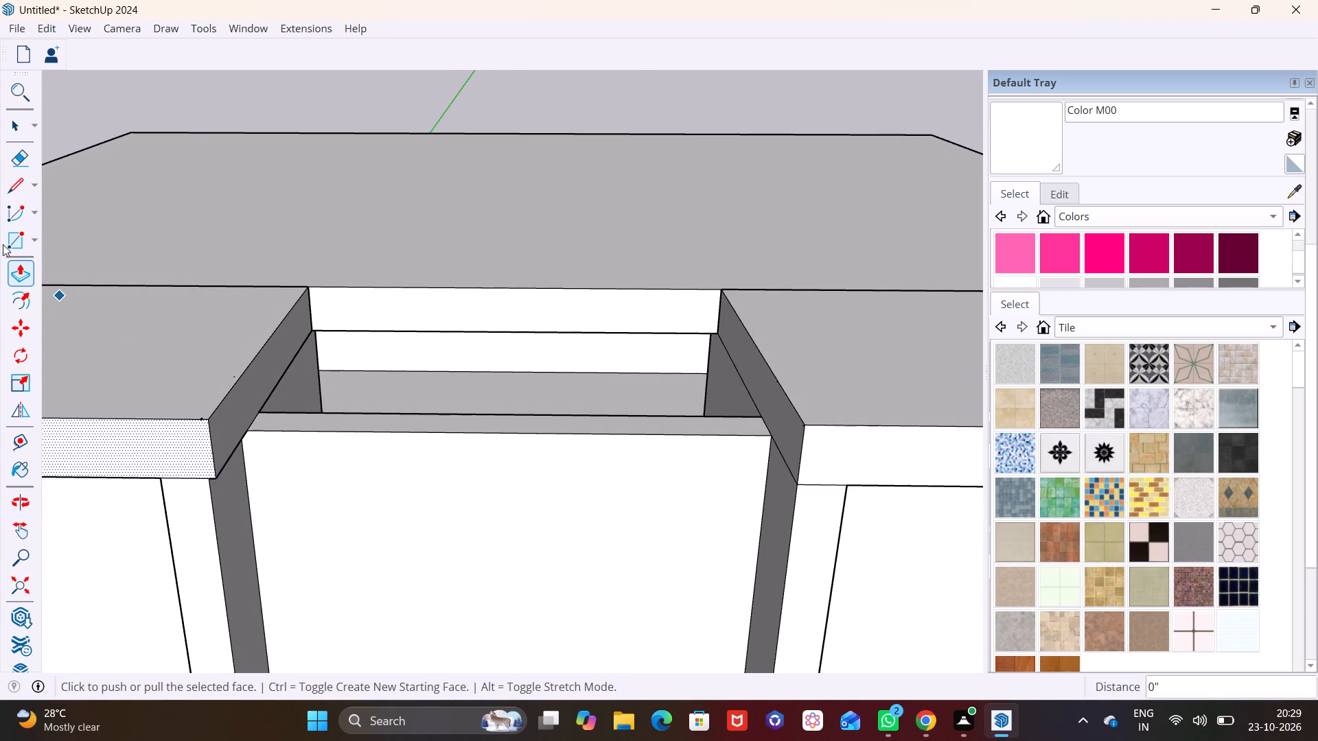
click(35, 237)
click(51, 264)
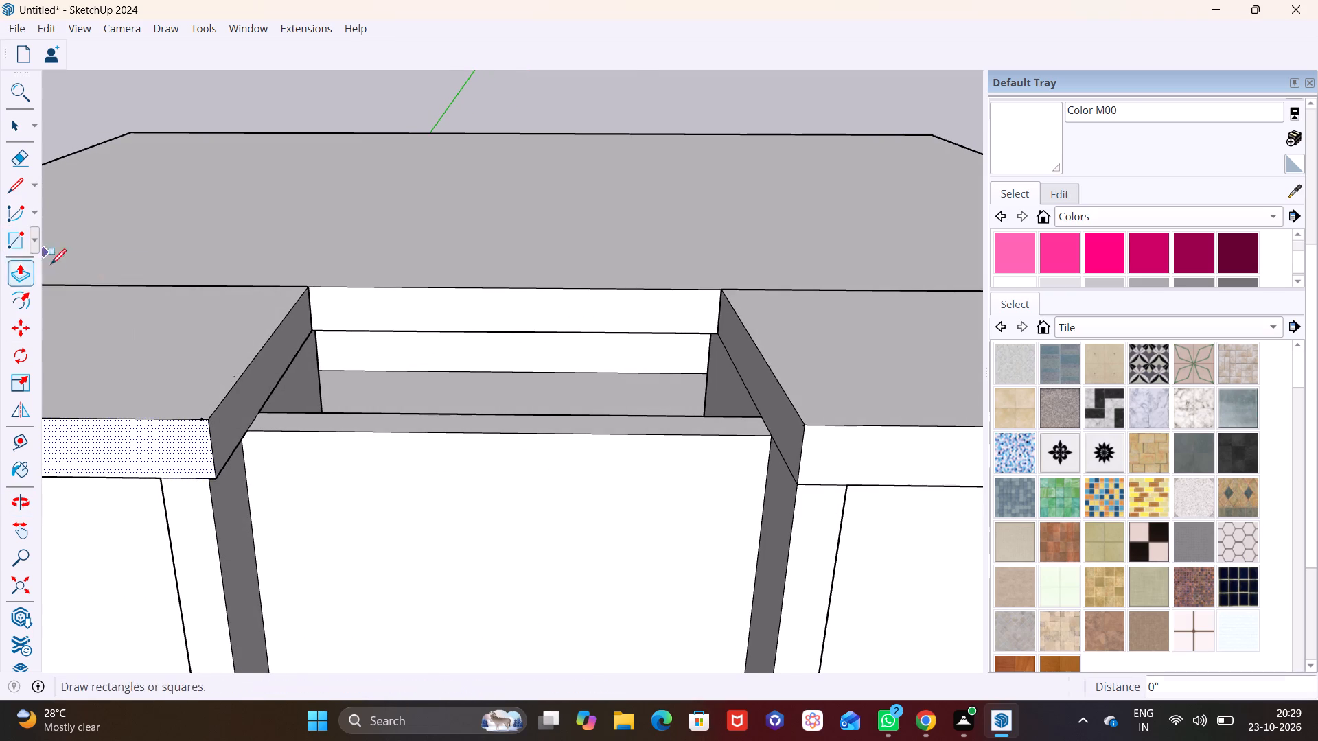
click(306, 290)
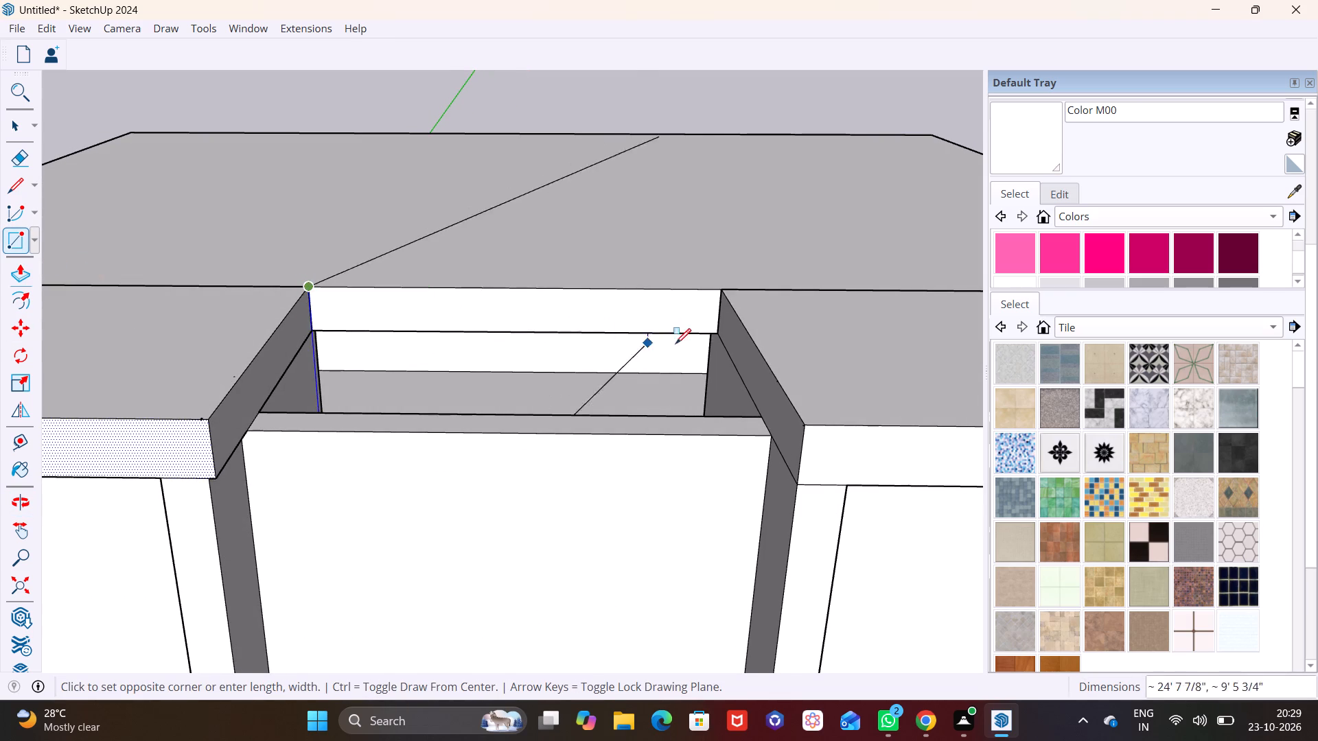
click(722, 327)
Push/pull the central rectangle forward from the roof slab until it is flush with the central bay's front wall.
key(space)
click(575, 319)
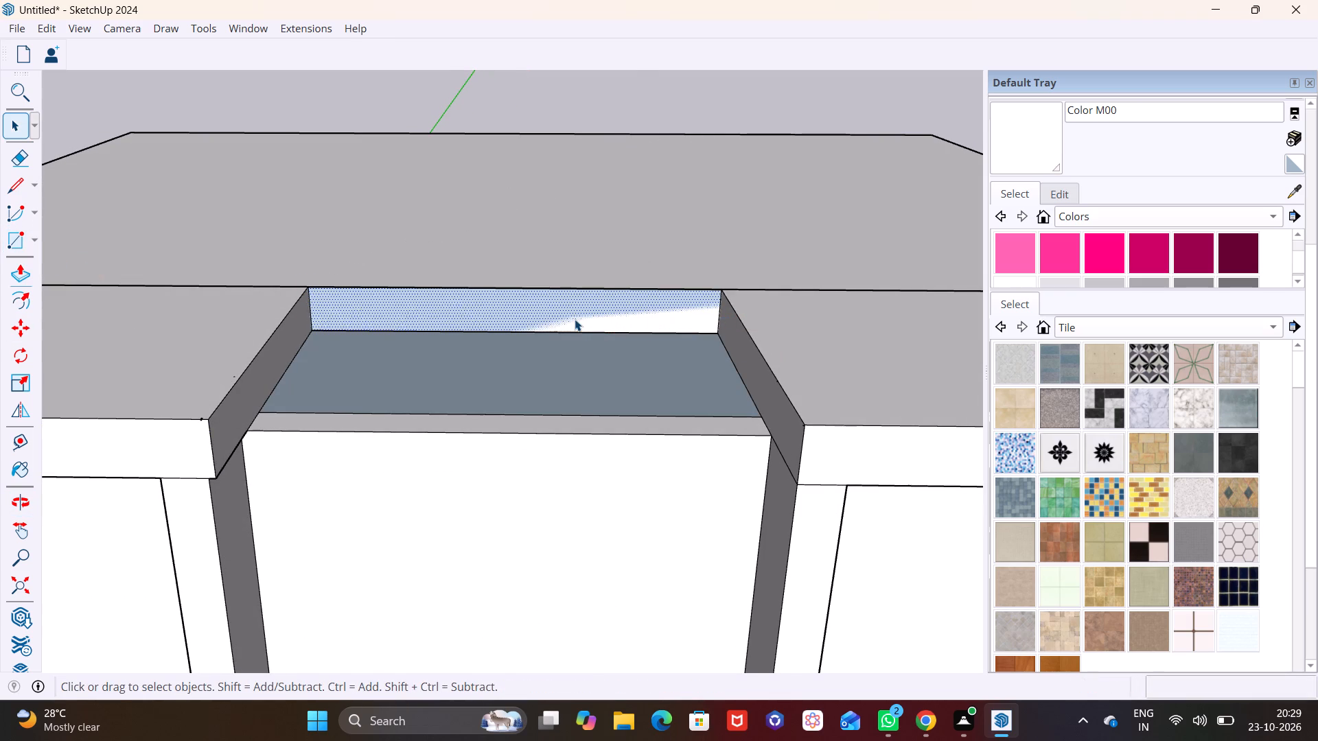
click(32, 277)
drag(381, 296, 401, 381)
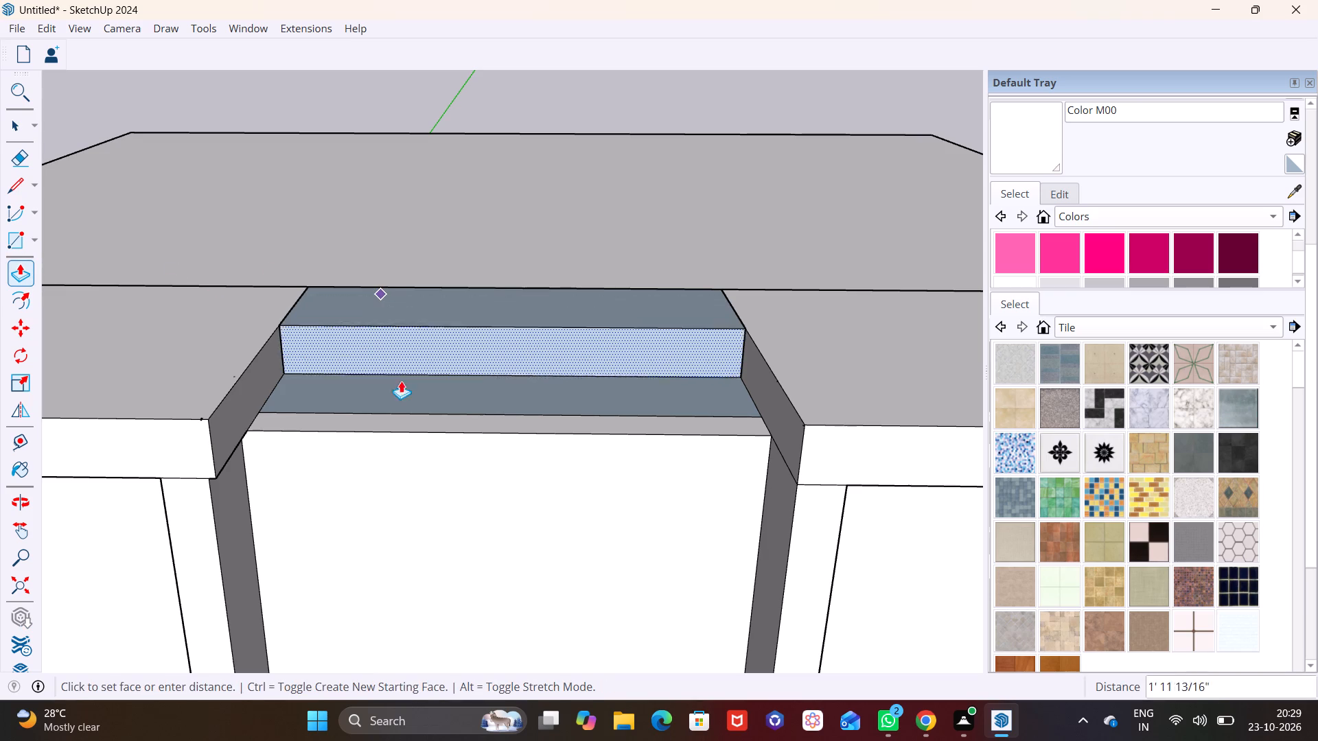
drag(401, 381, 417, 436)
click(415, 434)
click(389, 456)
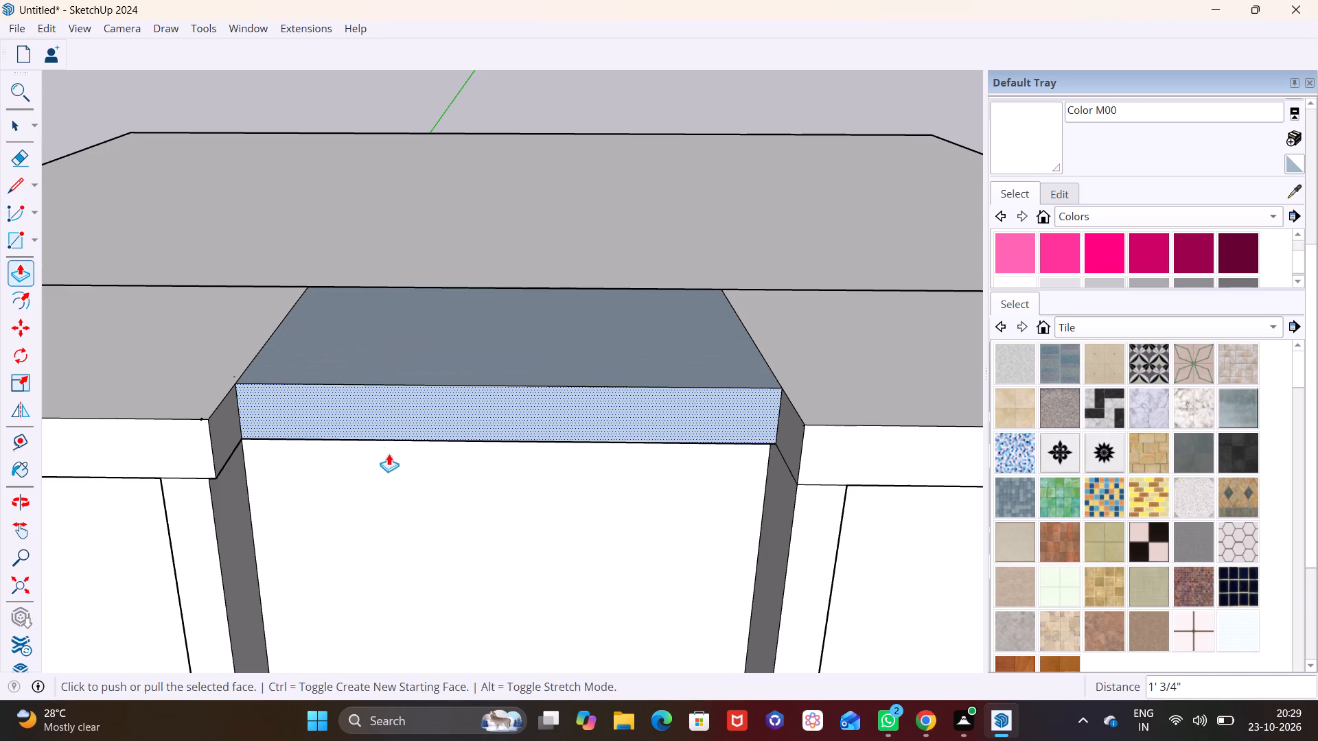
drag(549, 436, 552, 327)
drag(503, 309, 493, 368)
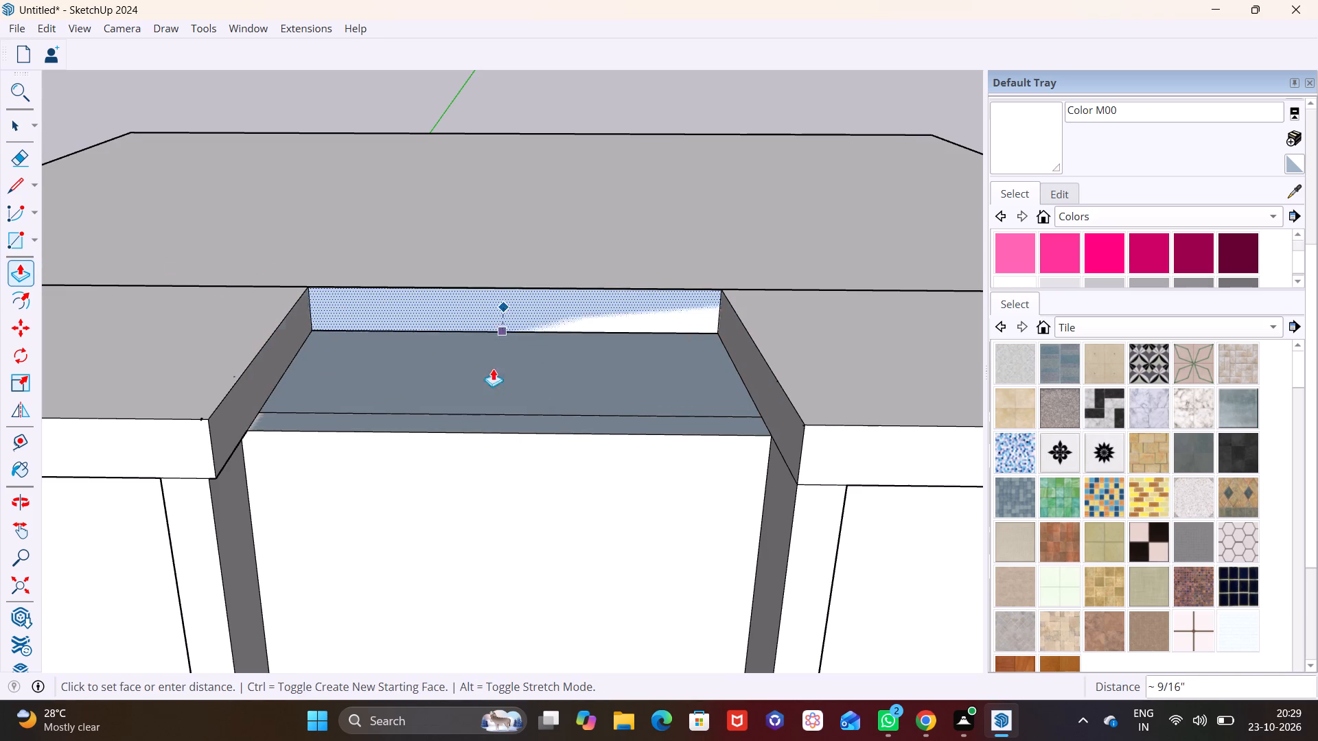
drag(493, 368, 487, 412)
click(484, 414)
key(space)
Paint the top and front faces of the central roof extension with Color M00.
middle_drag(612, 456, 582, 357)
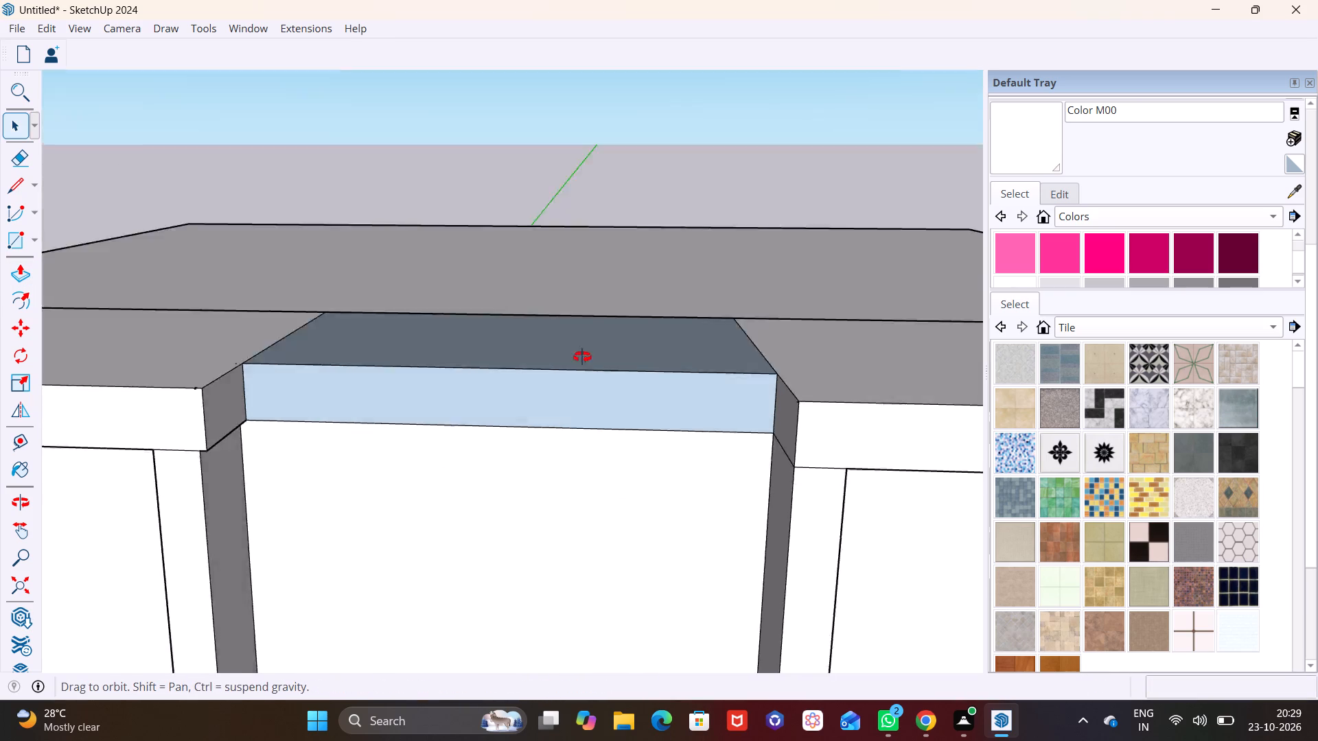
middle_drag(582, 357, 597, 220)
click(528, 257)
scroll(476, 321, down, 9)
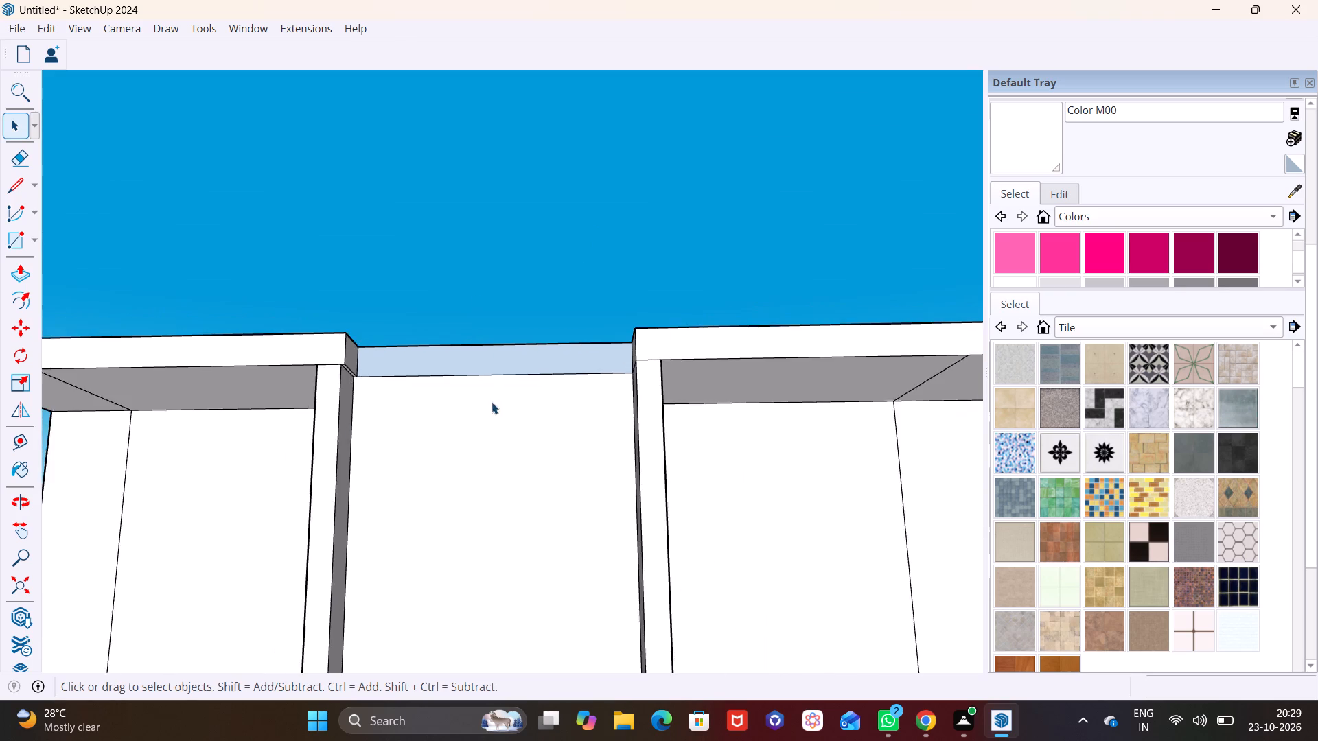
scroll(492, 402, down, 5)
middle_drag(568, 474, 570, 618)
shift+middle_drag(551, 569, 540, 440)
middle_drag(523, 410, 495, 590)
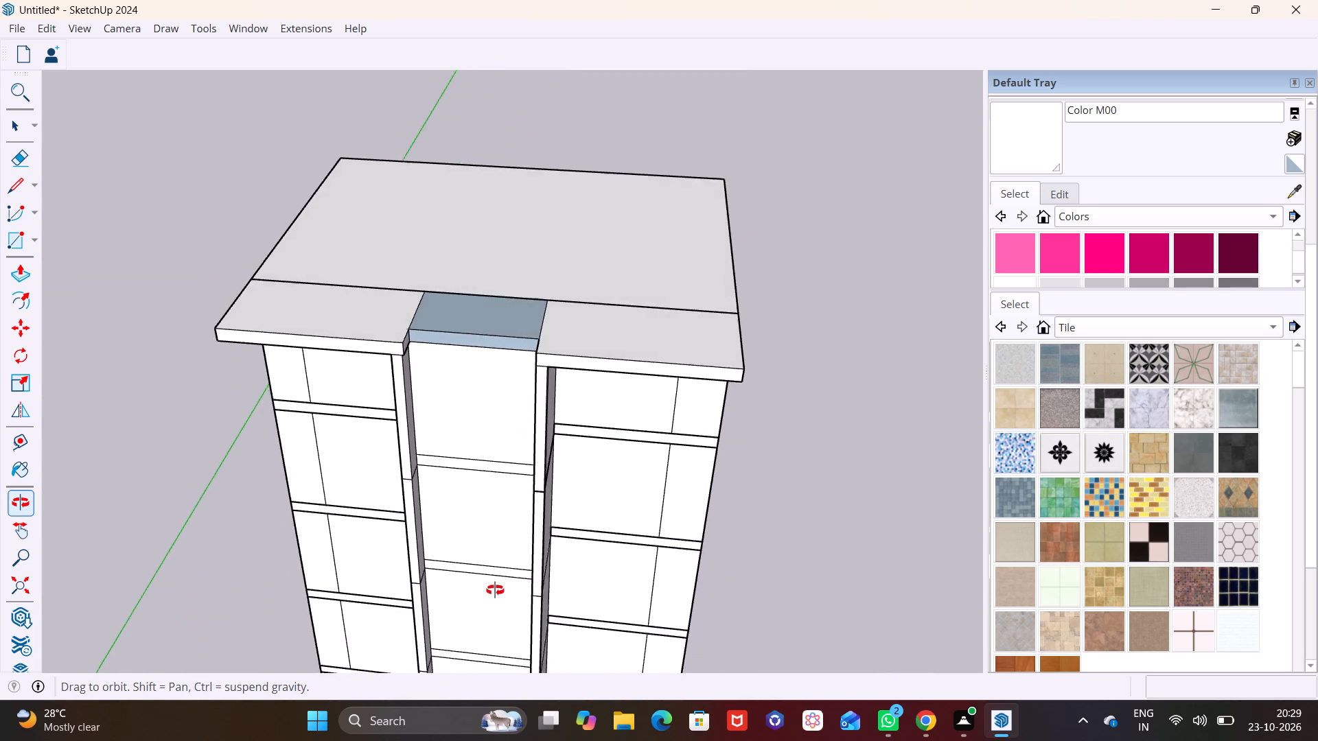
middle_drag(495, 590, 496, 584)
scroll(448, 373, up, 4)
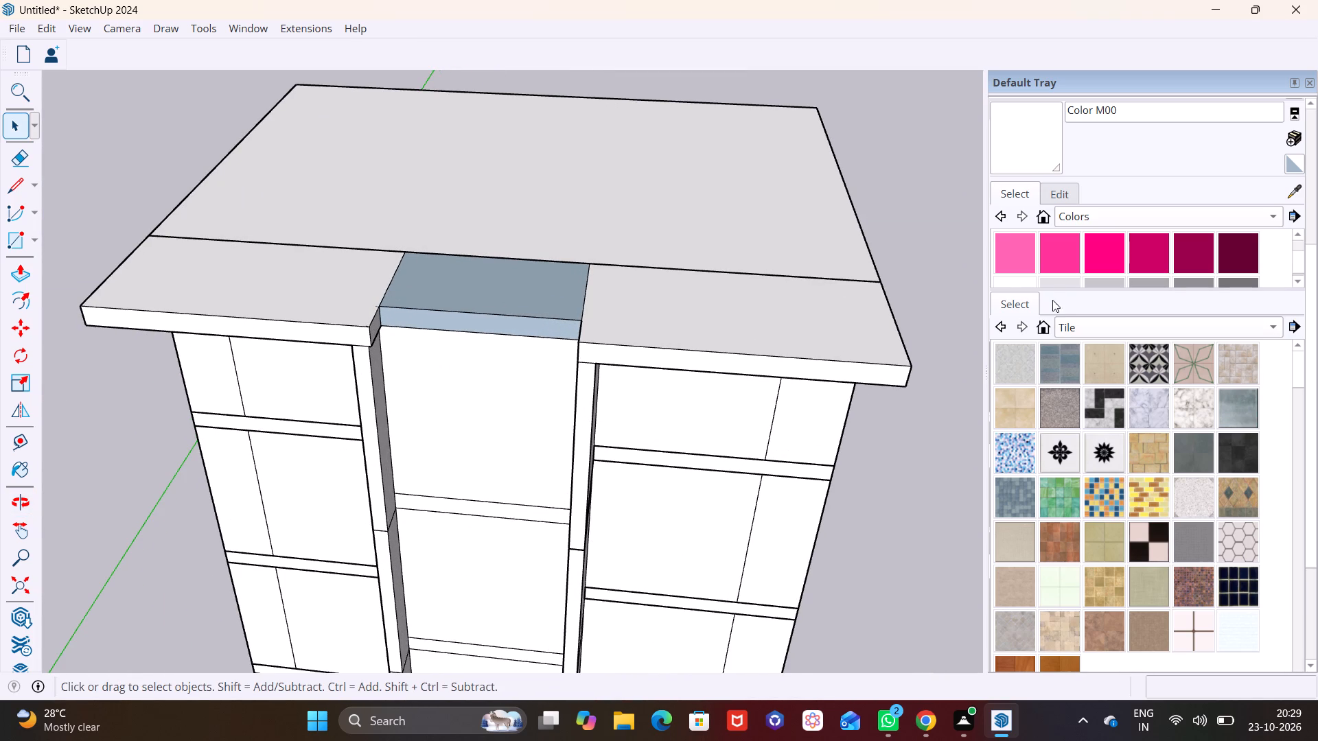
click(1024, 283)
click(536, 300)
click(519, 325)
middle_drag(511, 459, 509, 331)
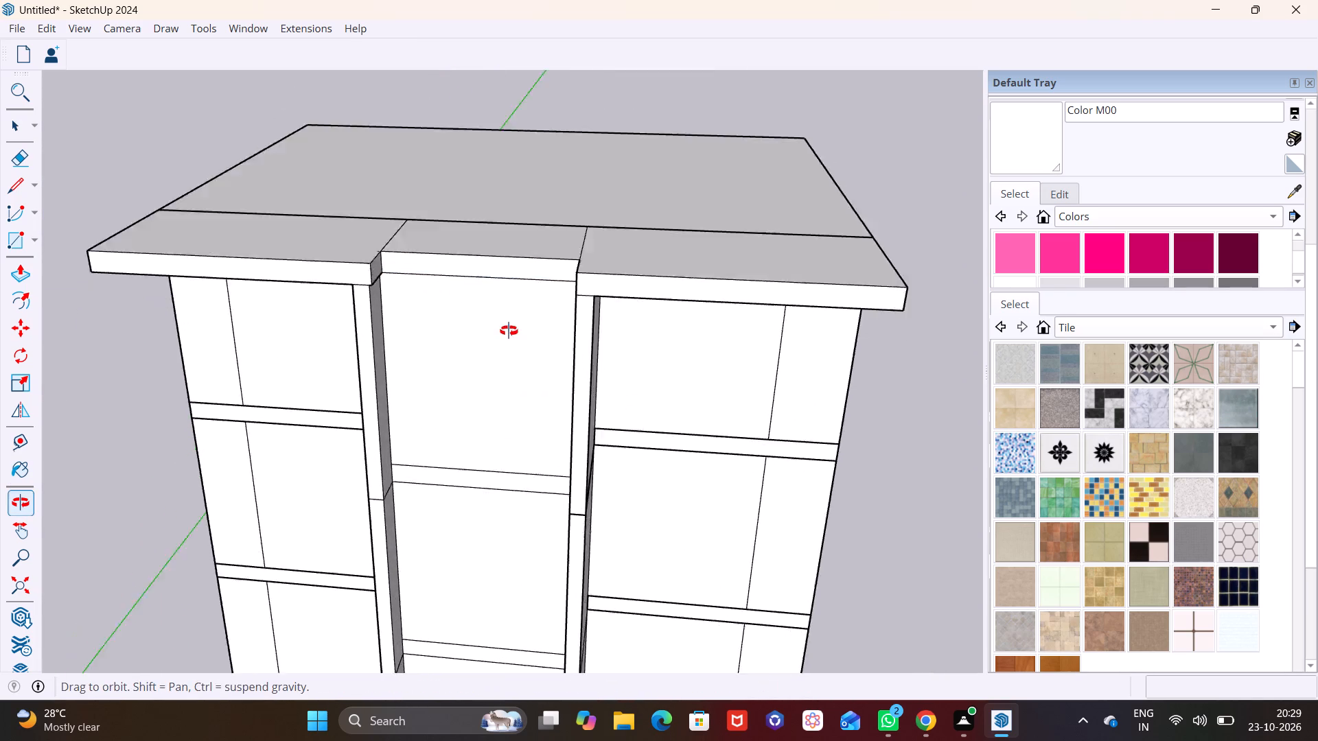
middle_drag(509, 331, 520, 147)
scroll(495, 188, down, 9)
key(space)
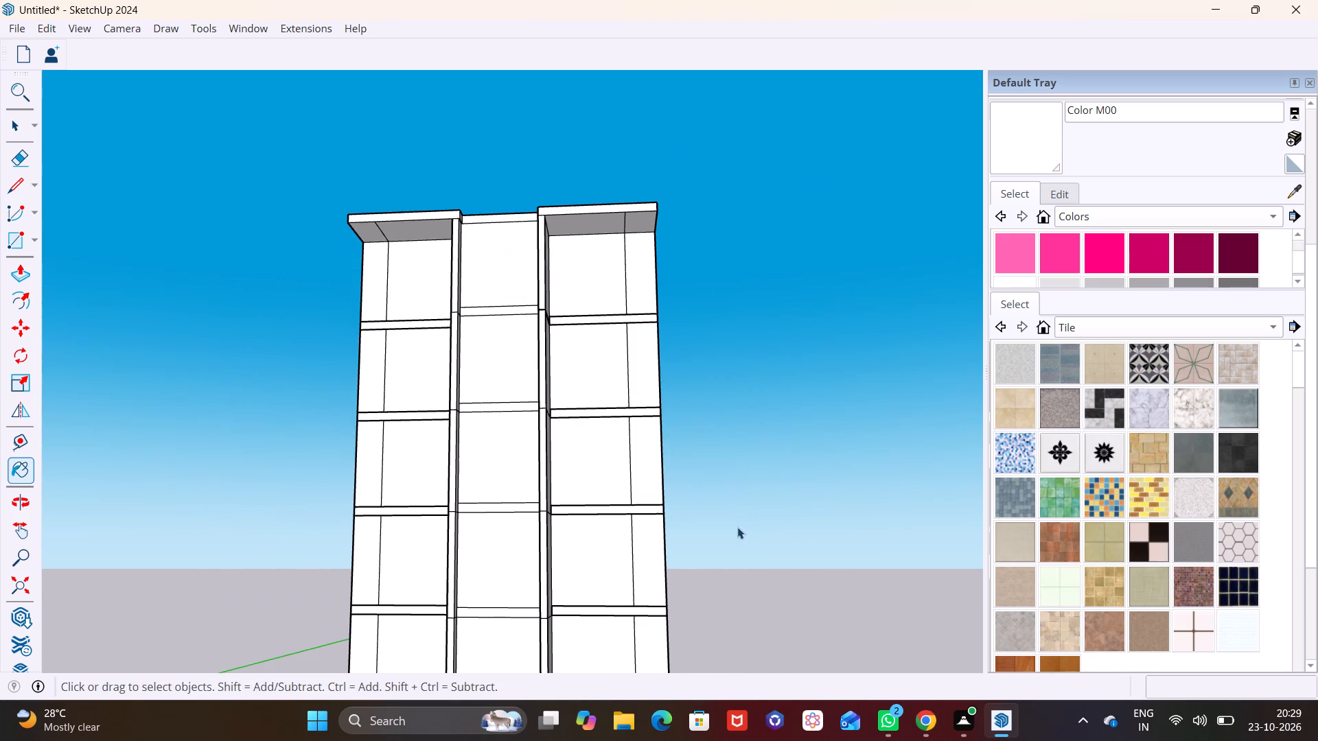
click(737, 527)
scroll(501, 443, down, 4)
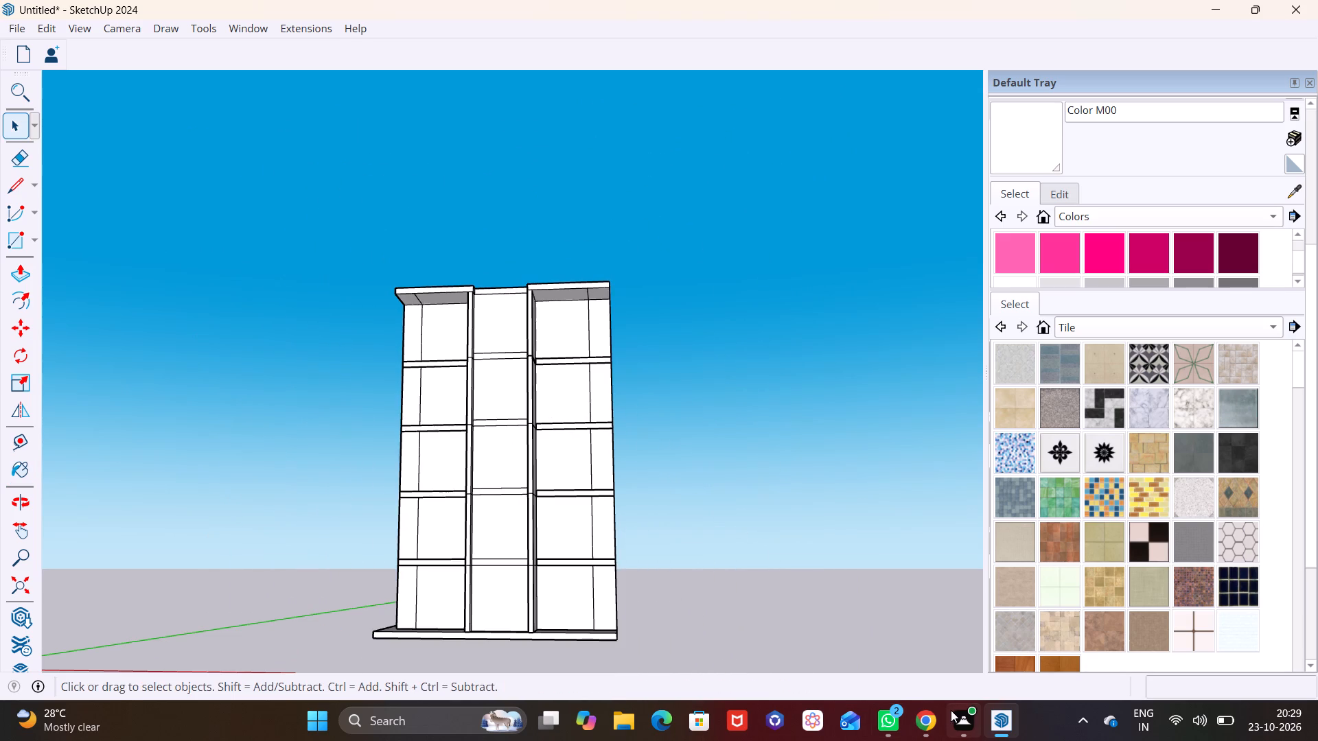
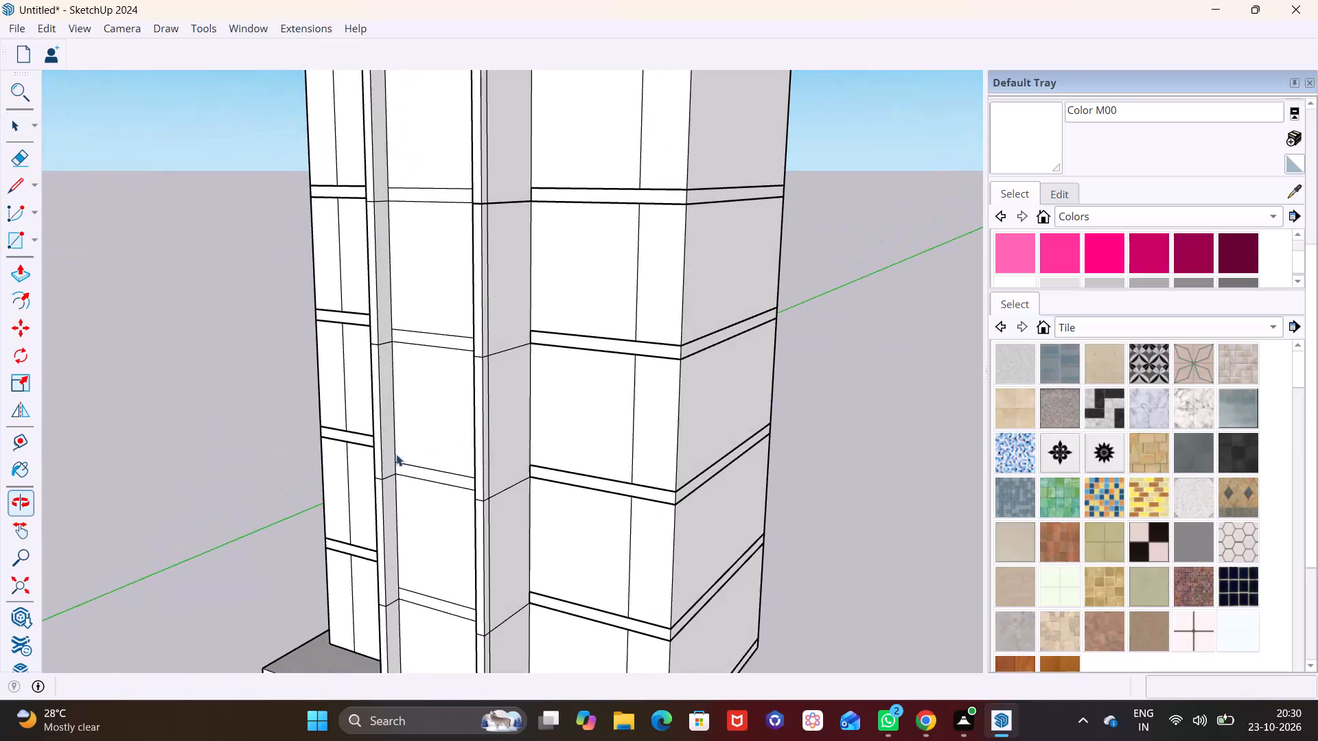
Delete the vertical dividing lines from the right bay's front wall on all five storeys, undoing any accidental face deletion.
click(633, 419)
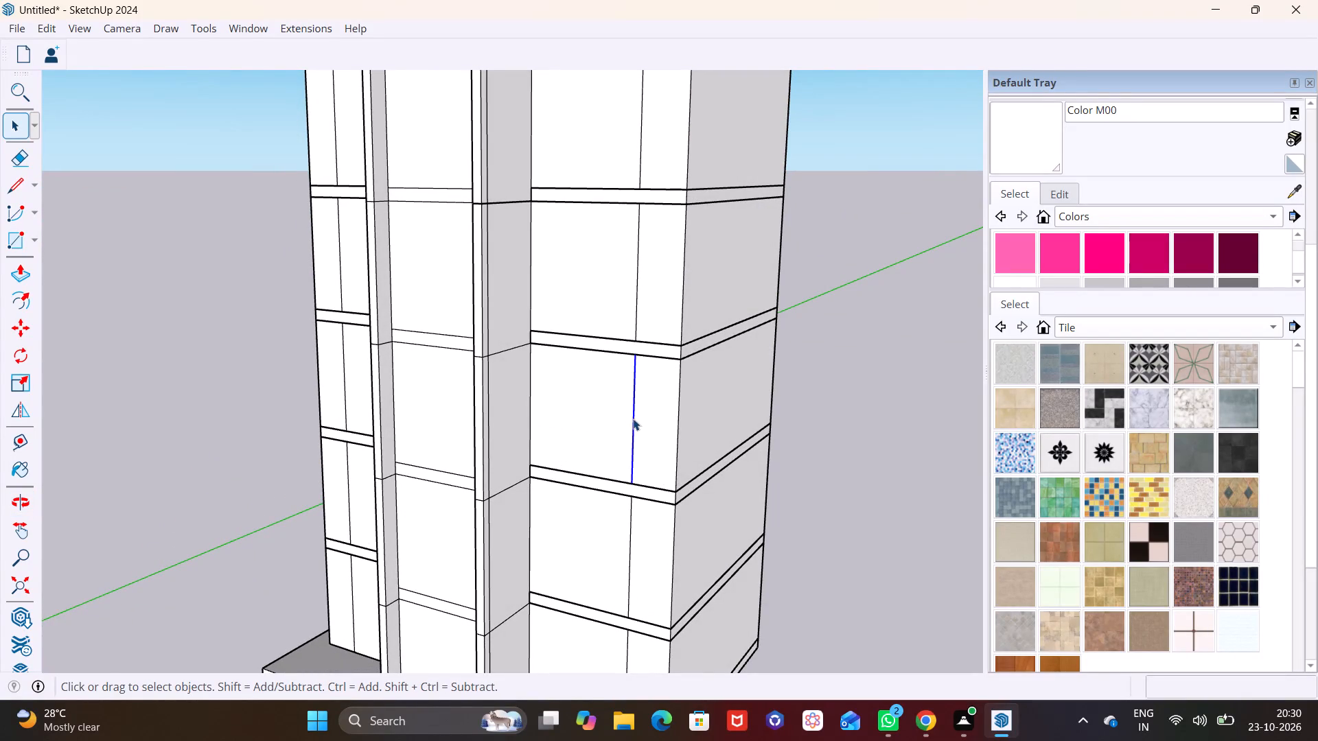
key(Delete)
click(638, 306)
key(Delete)
click(640, 165)
key(Delete)
click(627, 537)
key(Delete)
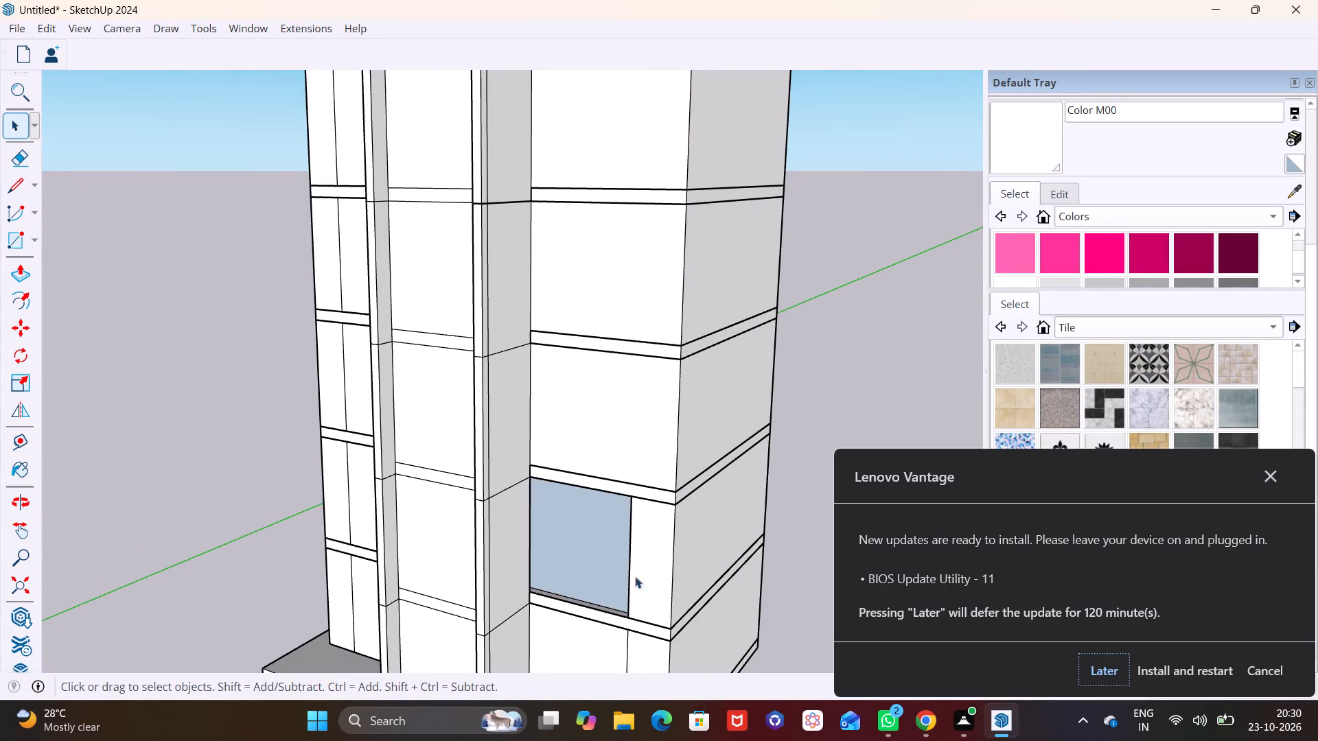
key(ctrl+z)
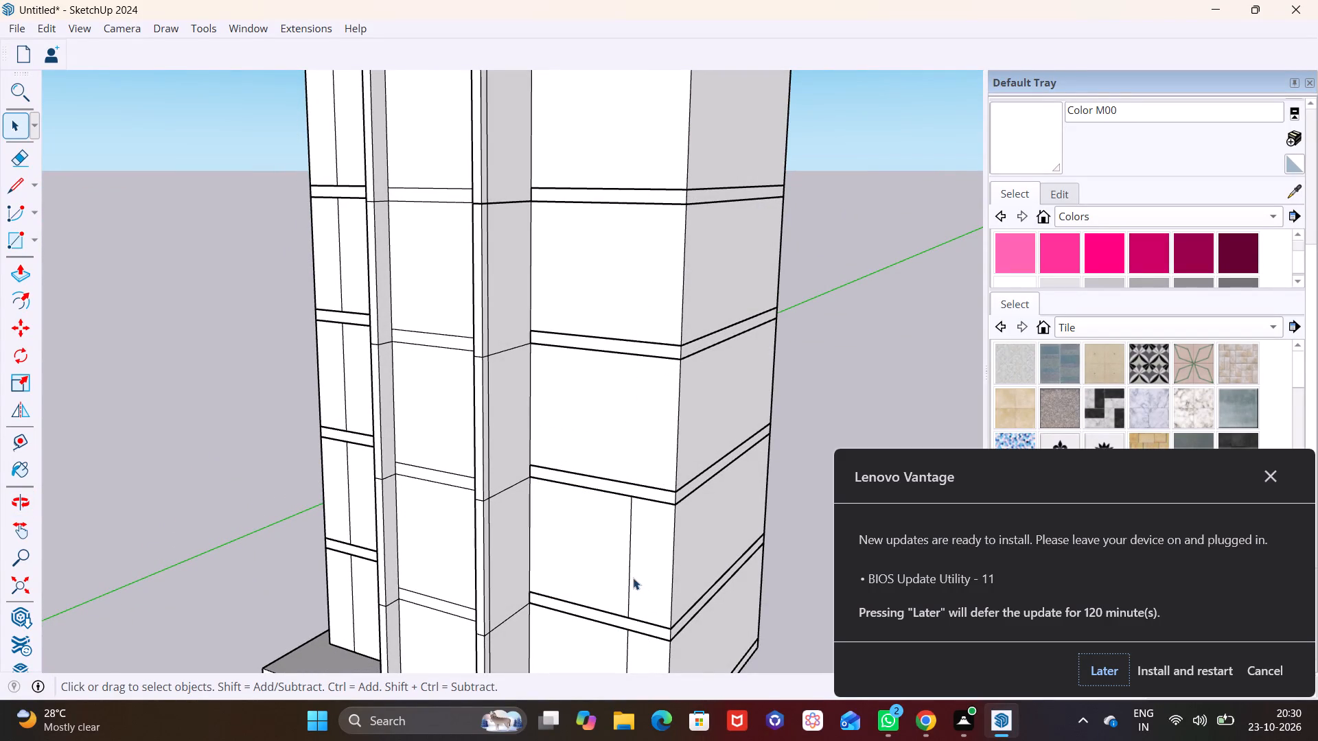
click(629, 575)
key(Delete)
click(629, 645)
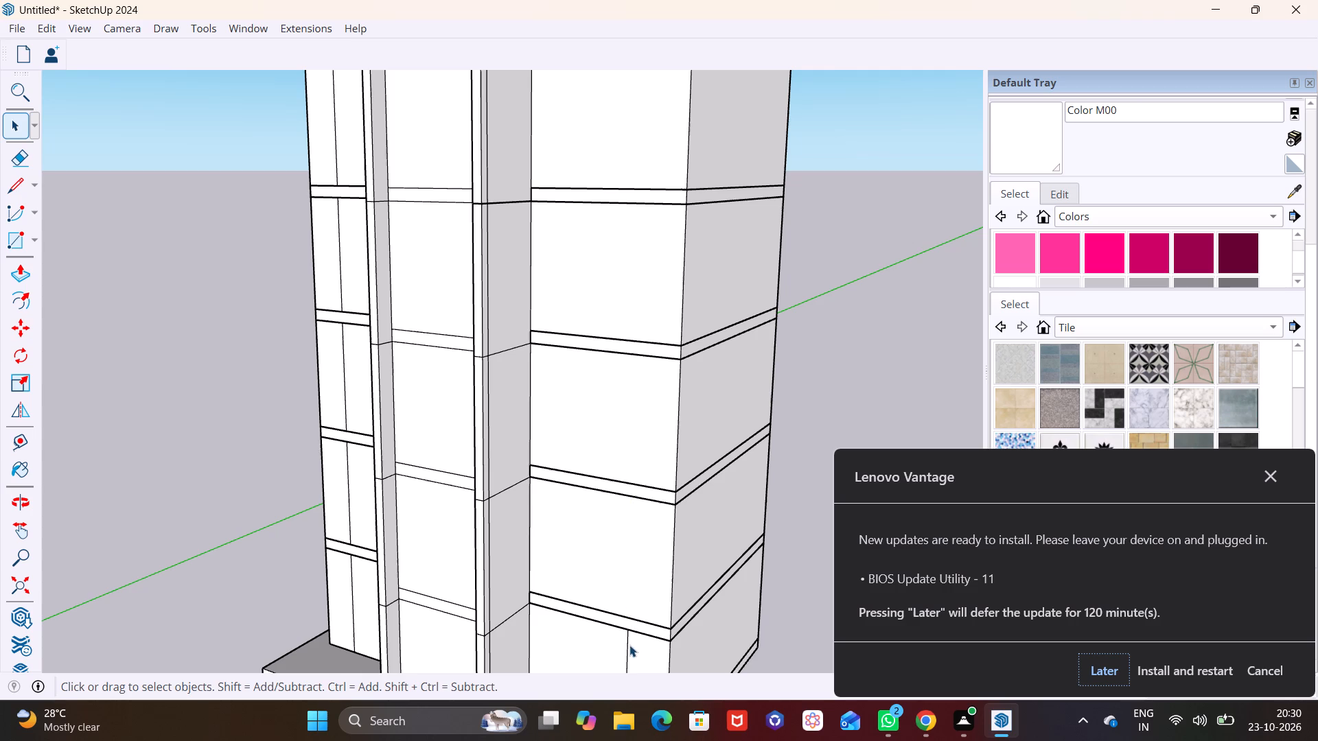
key(Delete)
Delete the vertical dividing lines from the left bay's front wall on all five storeys.
scroll(587, 267, down, 3)
click(392, 181)
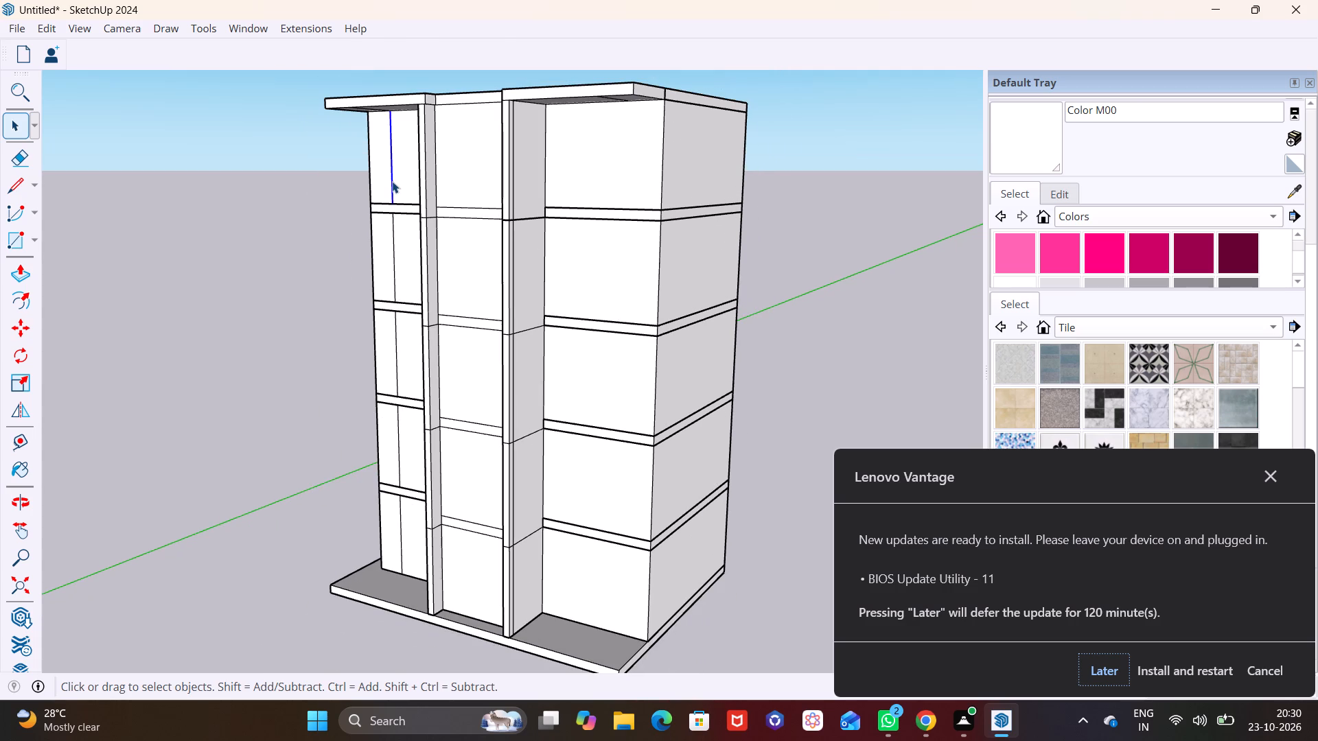
key(Delete)
click(393, 260)
key(Delete)
click(395, 342)
key(Delete)
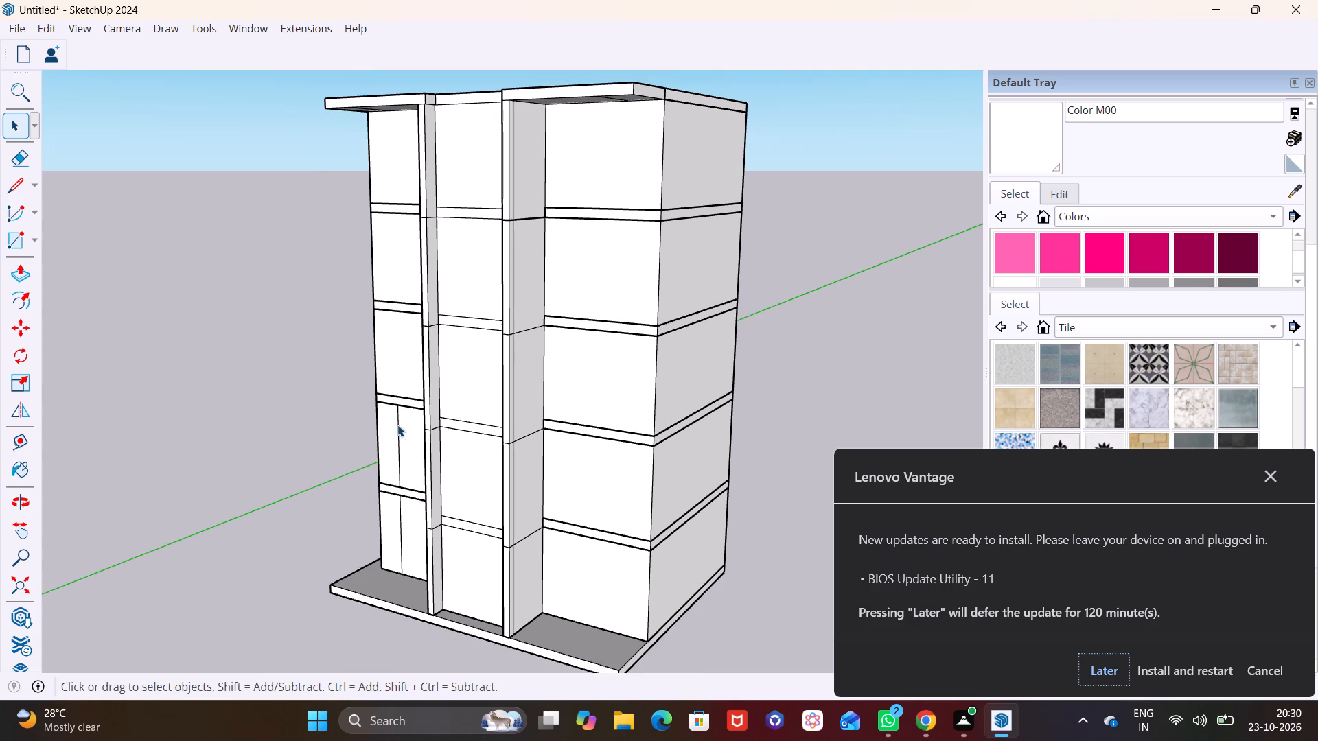
click(397, 425)
key(Delete)
click(402, 517)
key(Delete)
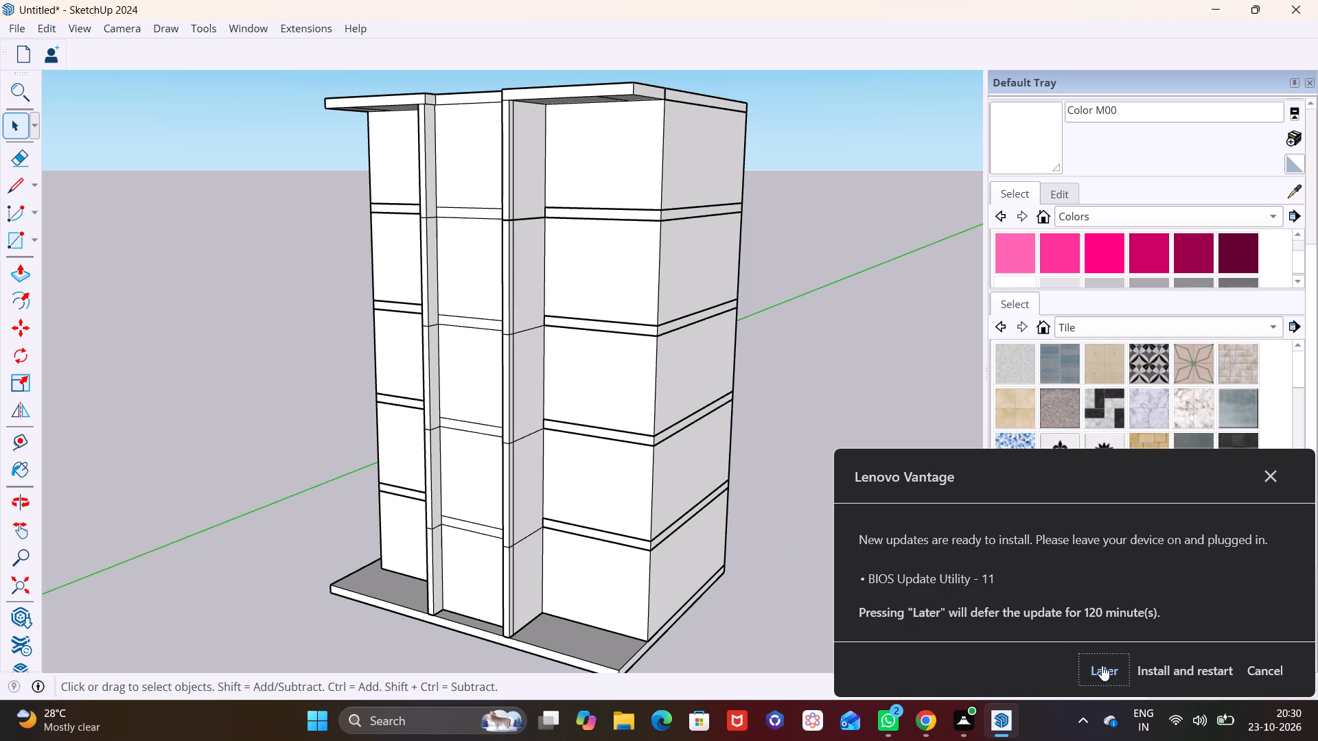
Defer the Lenovo Vantage BIOS update until later.
click(1104, 667)
Delete the three lower horizontal floor lines from the central bay's left side wall.
scroll(483, 319, down, 3)
middle_drag(531, 356, 729, 347)
scroll(534, 435, up, 5)
middle_drag(558, 389, 807, 374)
scroll(575, 357, up, 3)
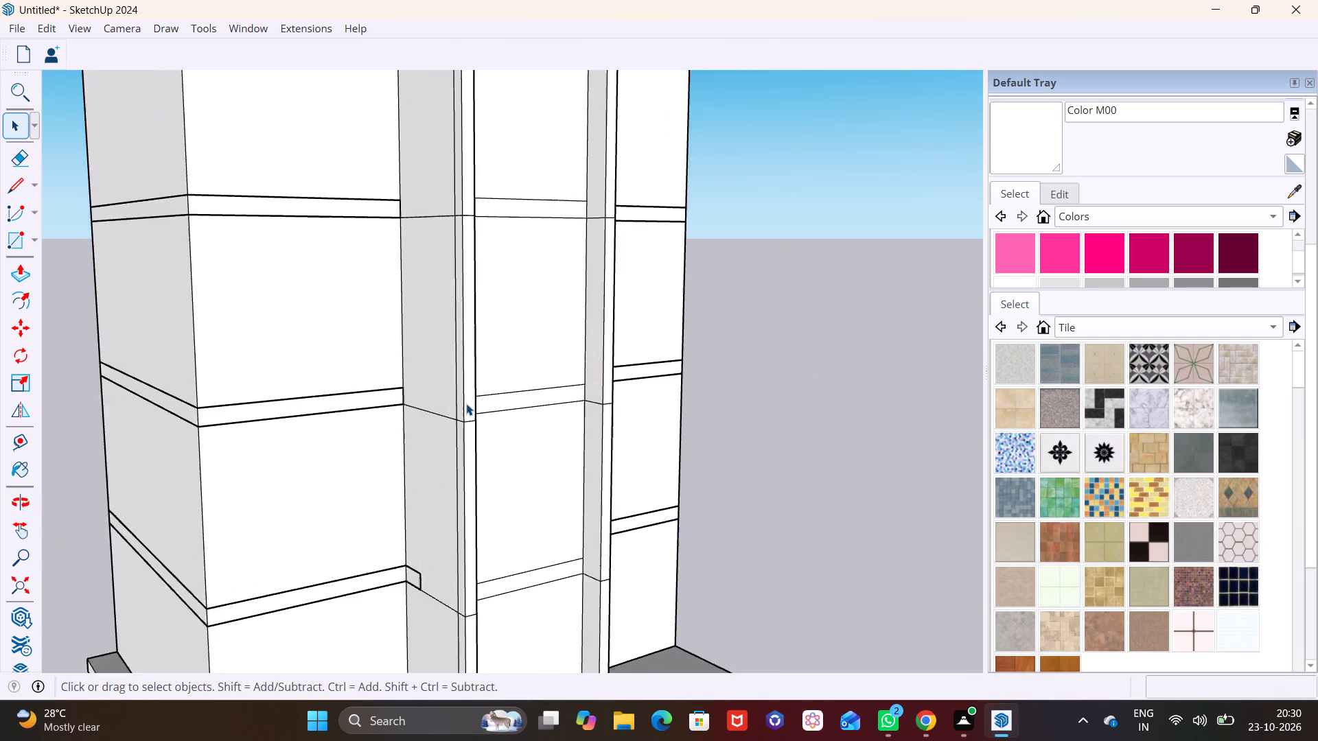
scroll(466, 403, up, 1)
click(441, 419)
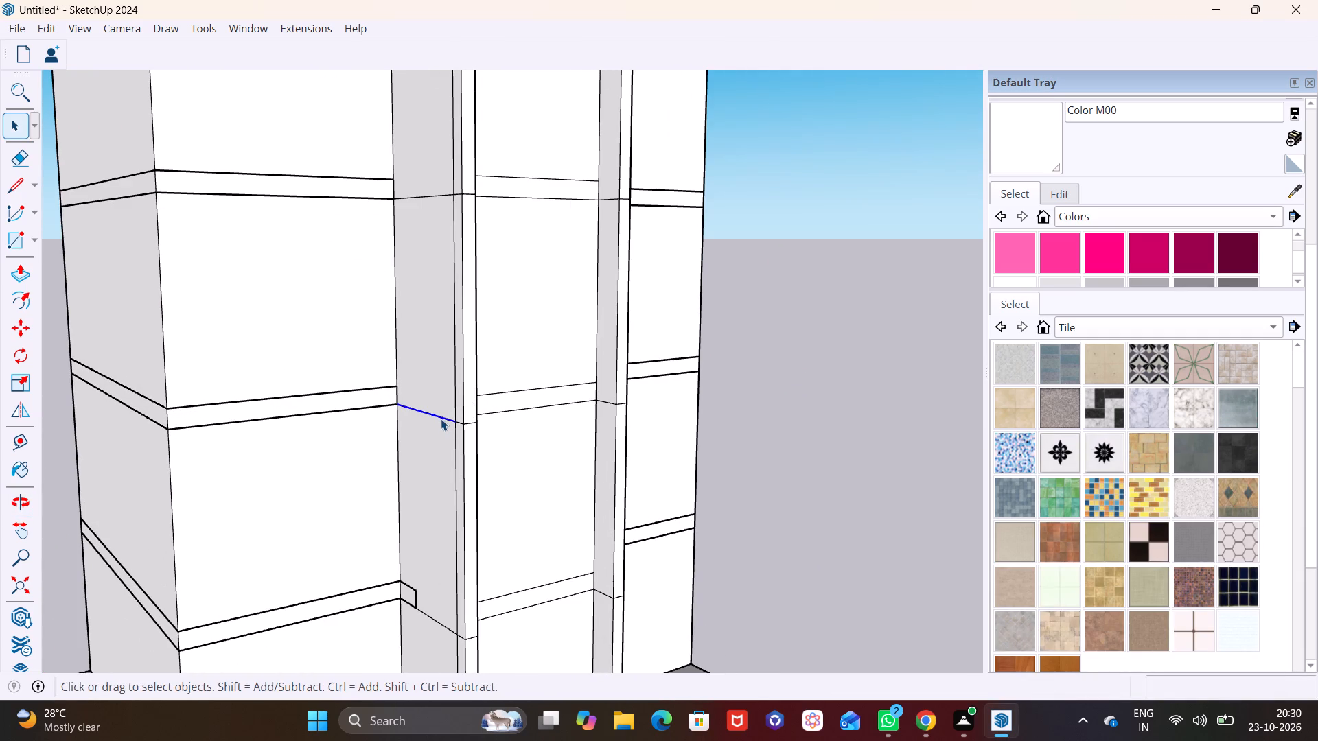
key(Delete)
click(426, 193)
click(428, 198)
key(Delete)
click(441, 626)
key(Delete)
click(434, 194)
key(Delete)
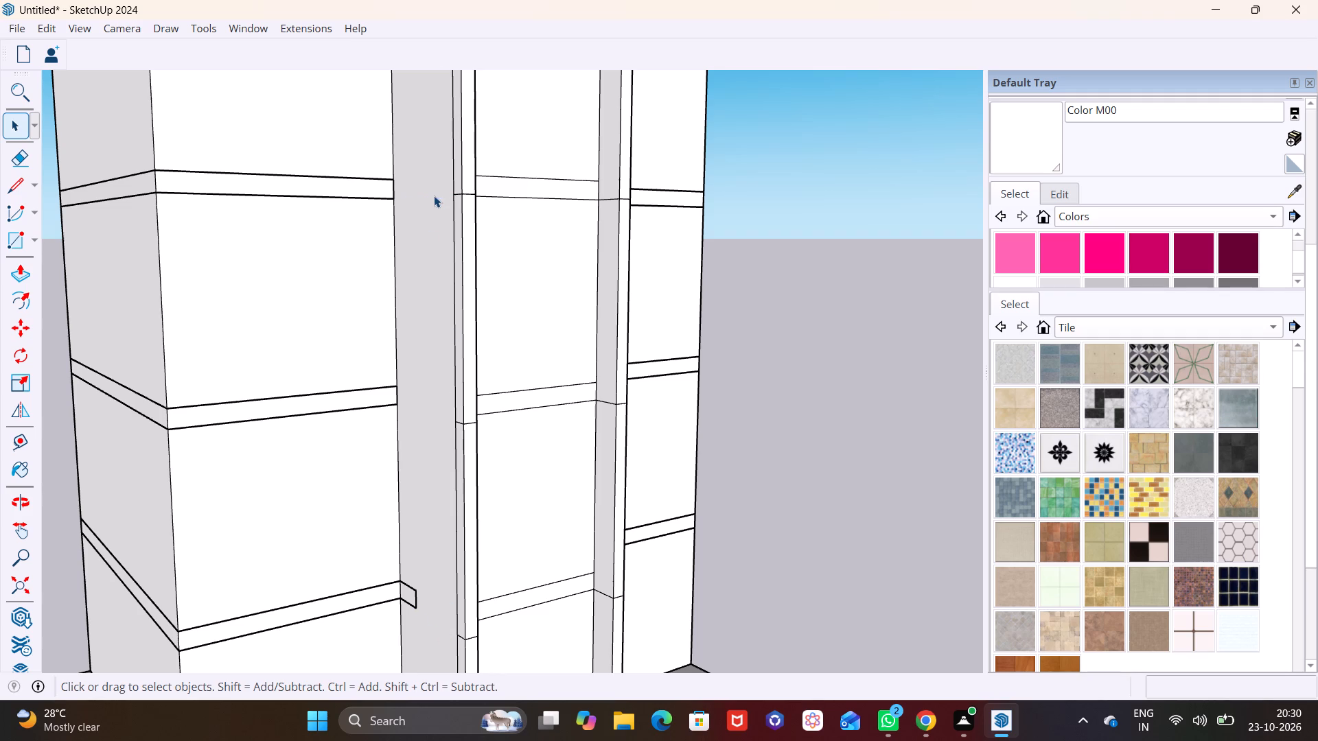
Delete the three lower horizontal floor lines from the central bay's right side wall.
middle_drag(535, 558, 119, 563)
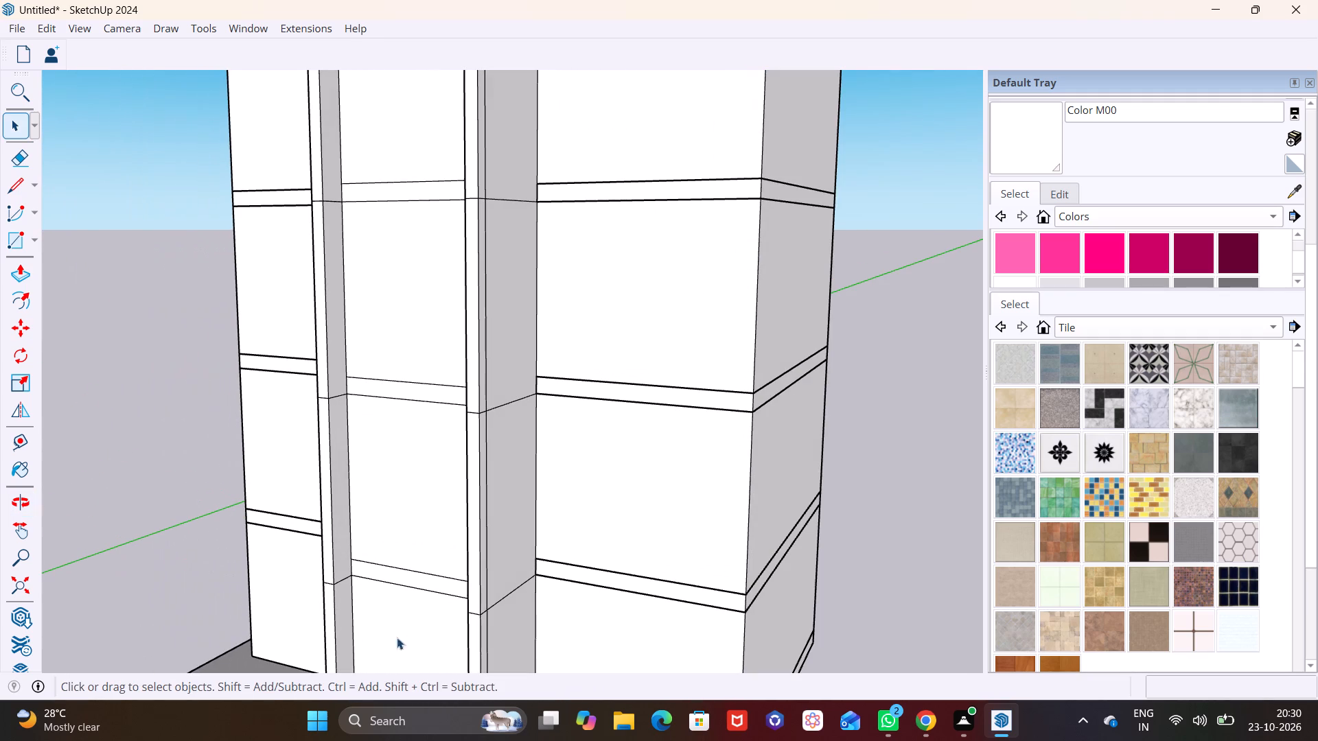
click(501, 598)
key(Delete)
click(506, 406)
key(Delete)
click(512, 202)
key(Delete)
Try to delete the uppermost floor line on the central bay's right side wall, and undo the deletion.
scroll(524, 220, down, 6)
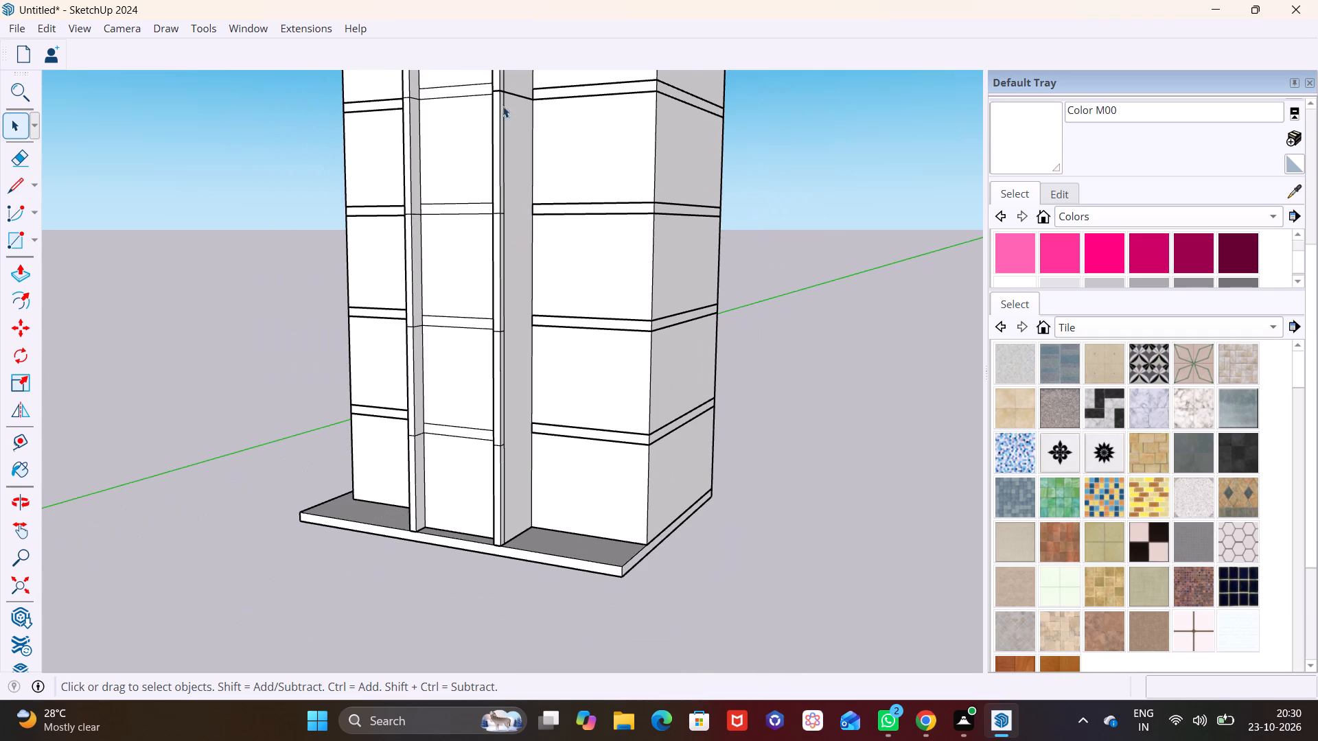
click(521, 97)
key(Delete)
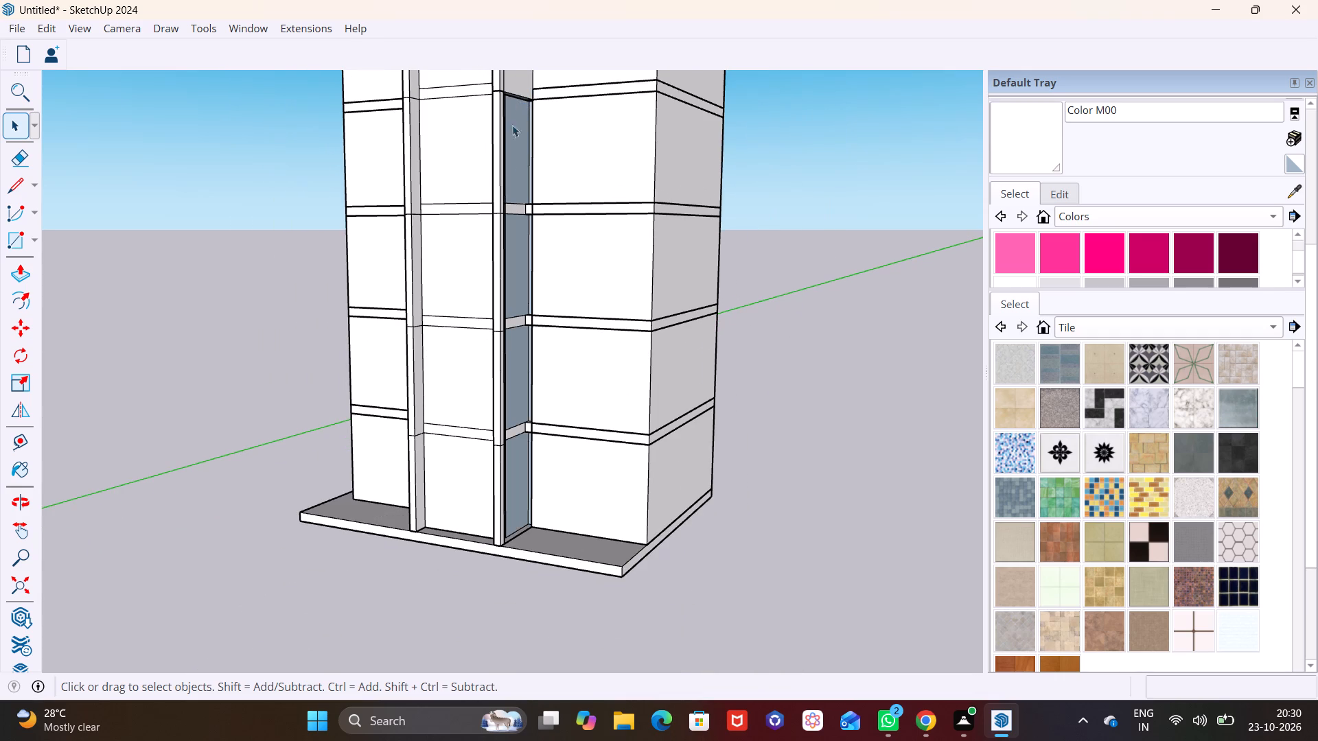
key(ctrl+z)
Delete the uppermost horizontal floor line from the central bay's left side wall.
middle_drag(450, 123, 868, 178)
scroll(260, 140, up, 3)
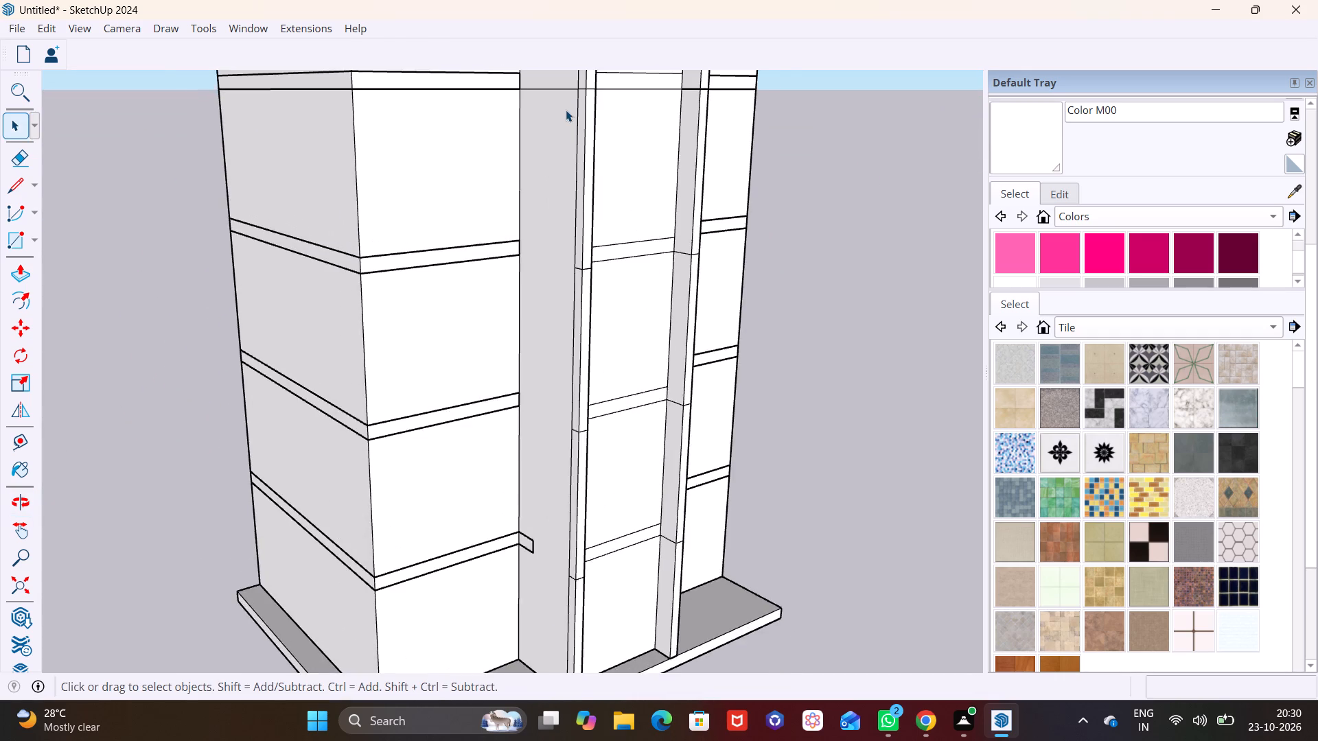
scroll(566, 110, up, 2)
key(a)
middle_drag(566, 111, 518, 336)
shift+middle_drag(542, 250, 529, 426)
shift+scroll(542, 250, up, 1)
scroll(545, 310, up, 2)
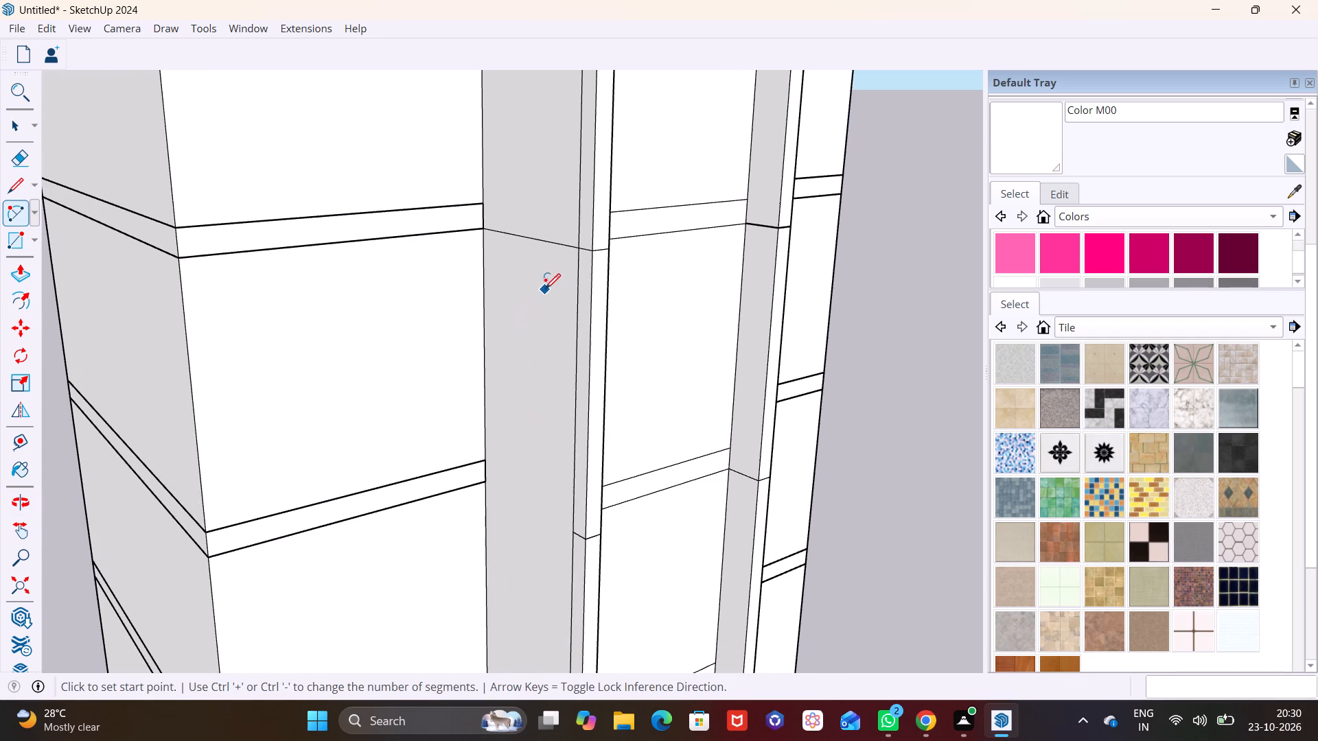
key(space)
click(550, 246)
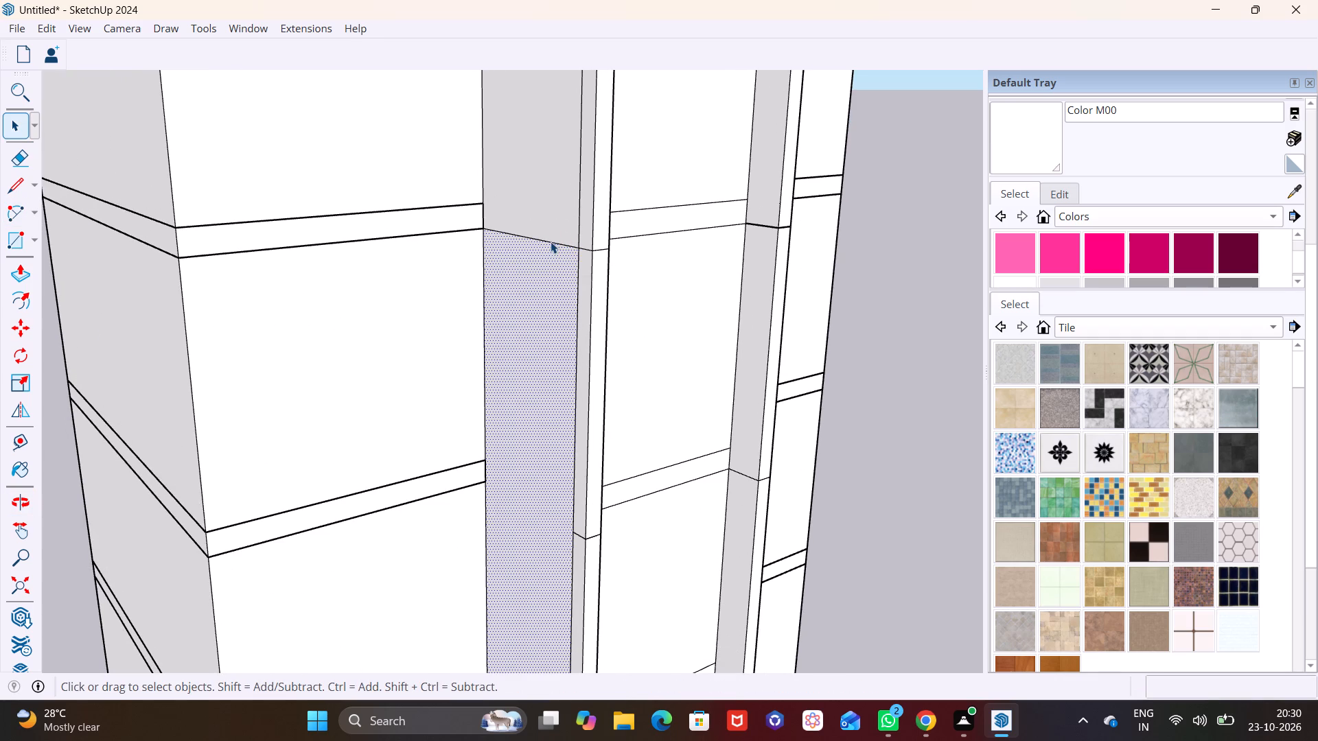
click(551, 242)
key(Delete)
Examine the building's front, central bay side walls, floor bands and base slab from several angles for leftover lines.
scroll(573, 270, down, 8)
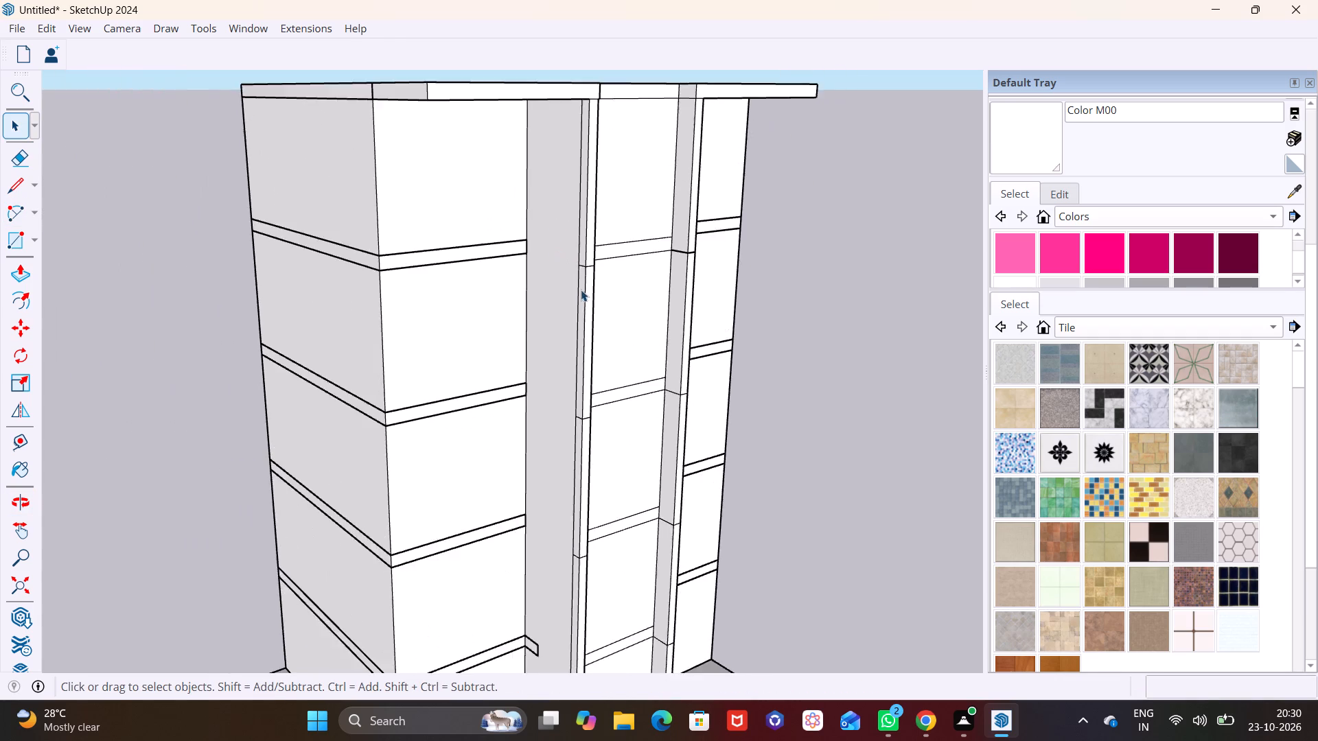
scroll(581, 290, down, 2)
middle_drag(615, 318, 239, 318)
scroll(731, 491, up, 2)
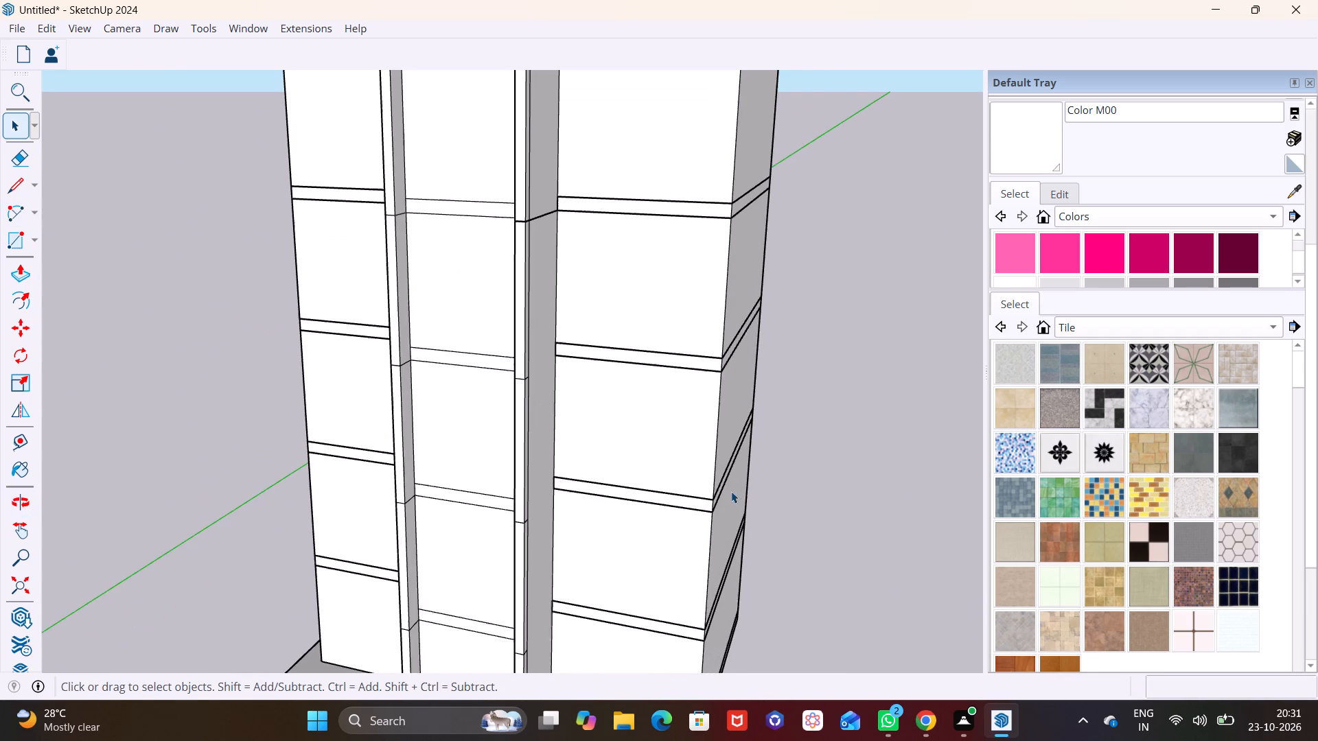
scroll(648, 513, up, 1)
middle_drag(648, 513, 785, 490)
middle_drag(610, 522, 159, 519)
scroll(317, 495, up, 3)
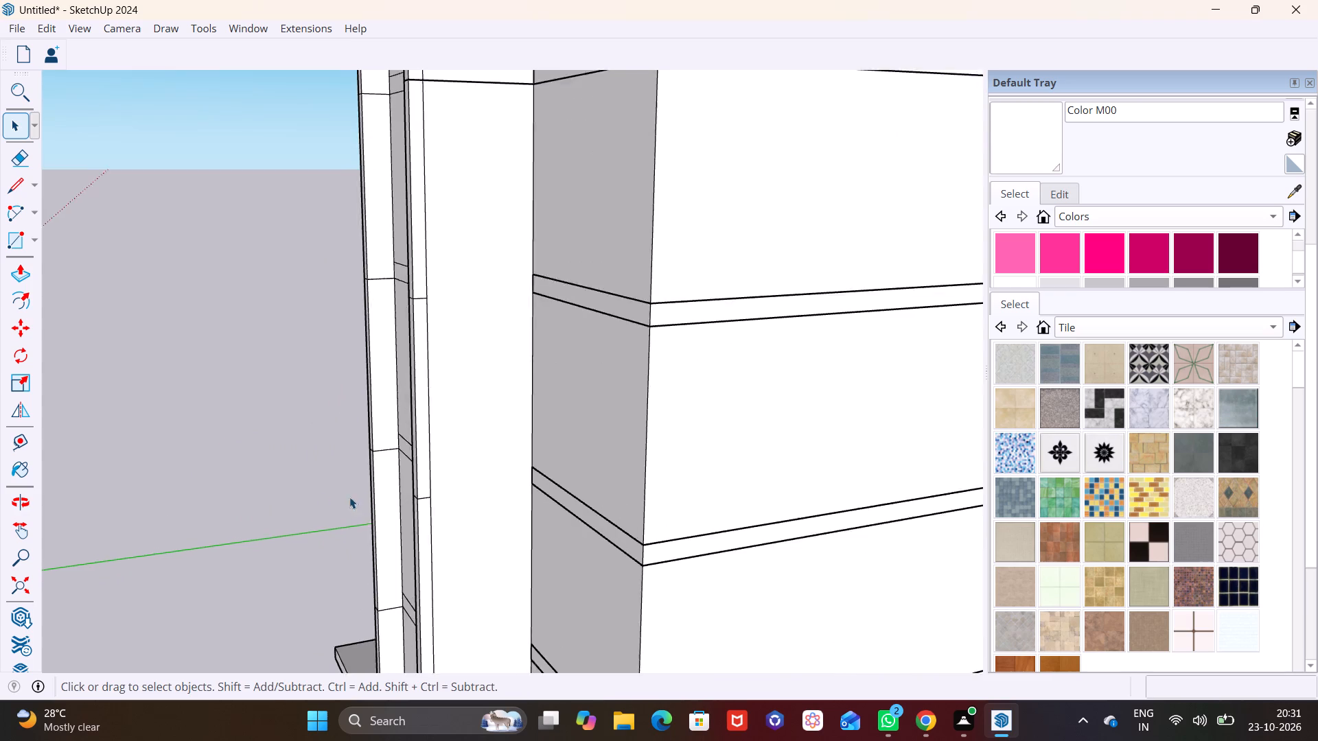
scroll(349, 497, up, 2)
middle_drag(399, 508, 778, 490)
scroll(733, 490, down, 5)
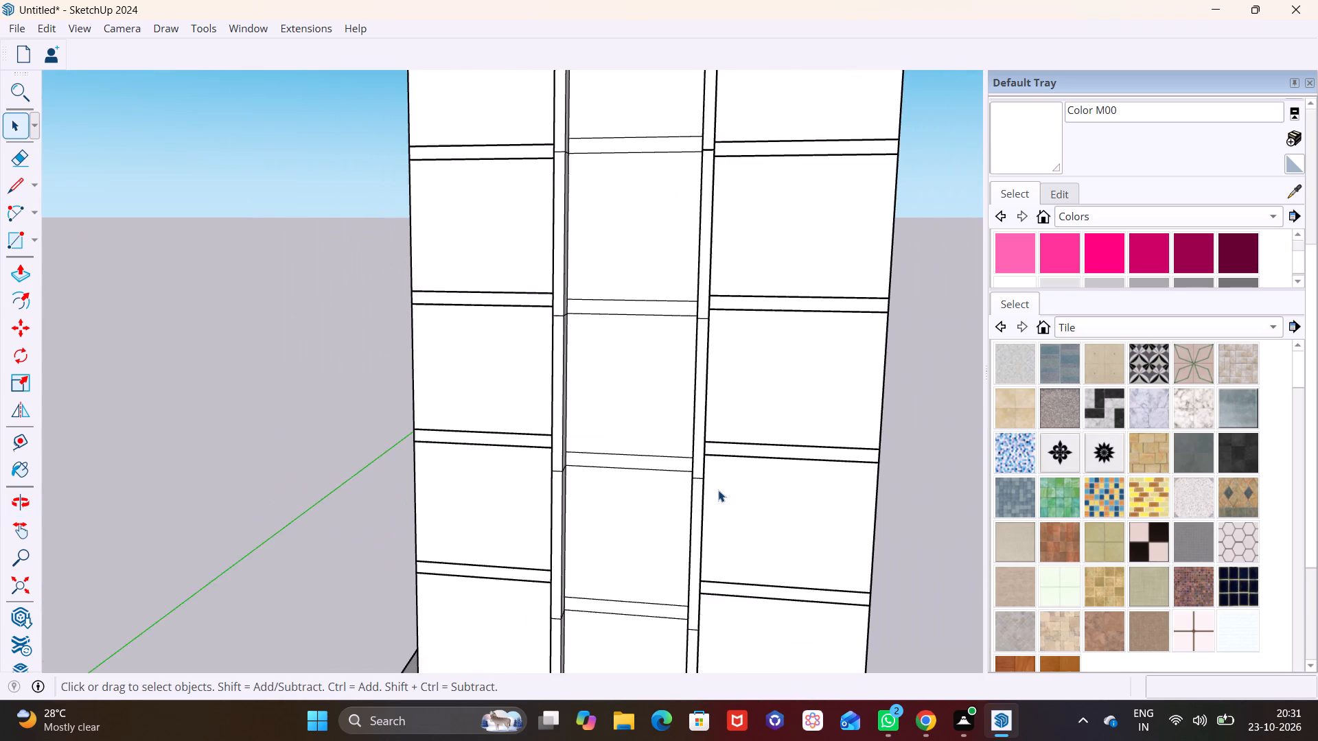
scroll(718, 490, down, 3)
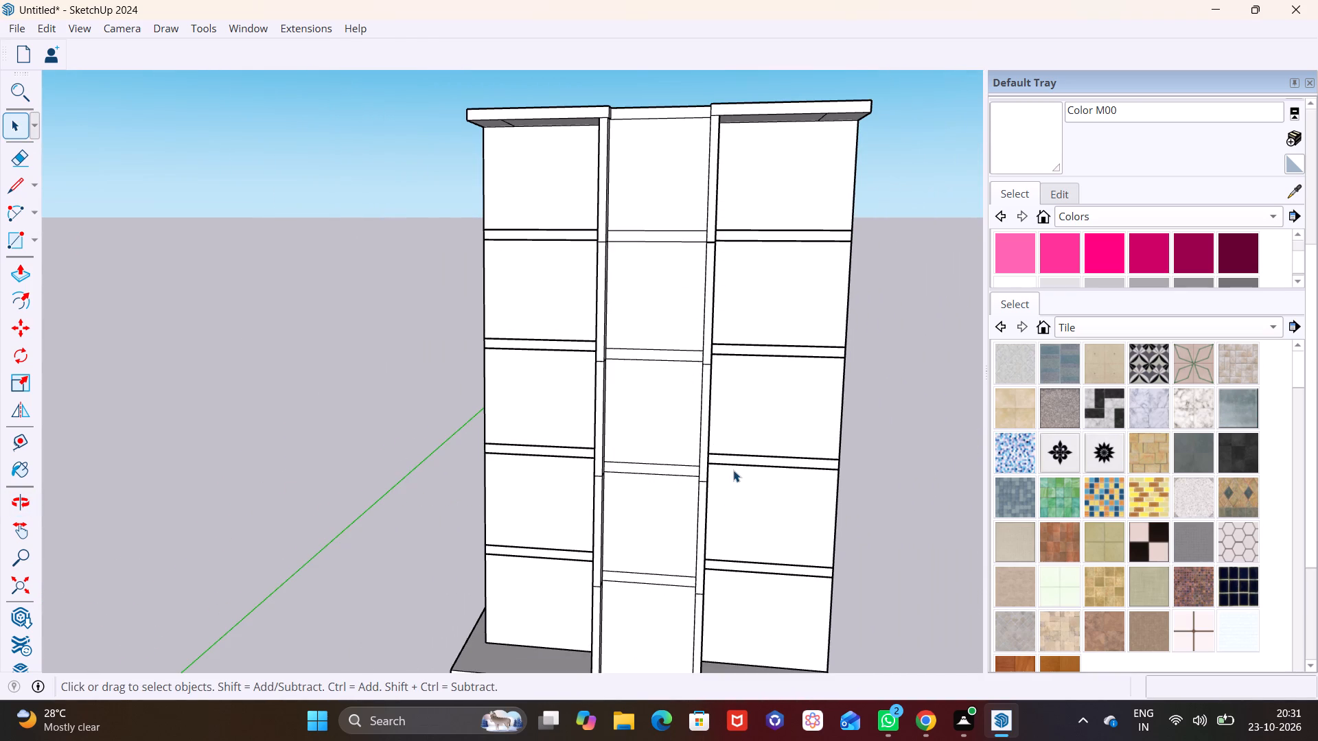
scroll(421, 475, down, 3)
middle_click(698, 434)
scroll(698, 434, down, 1)
middle_drag(608, 460, 608, 460)
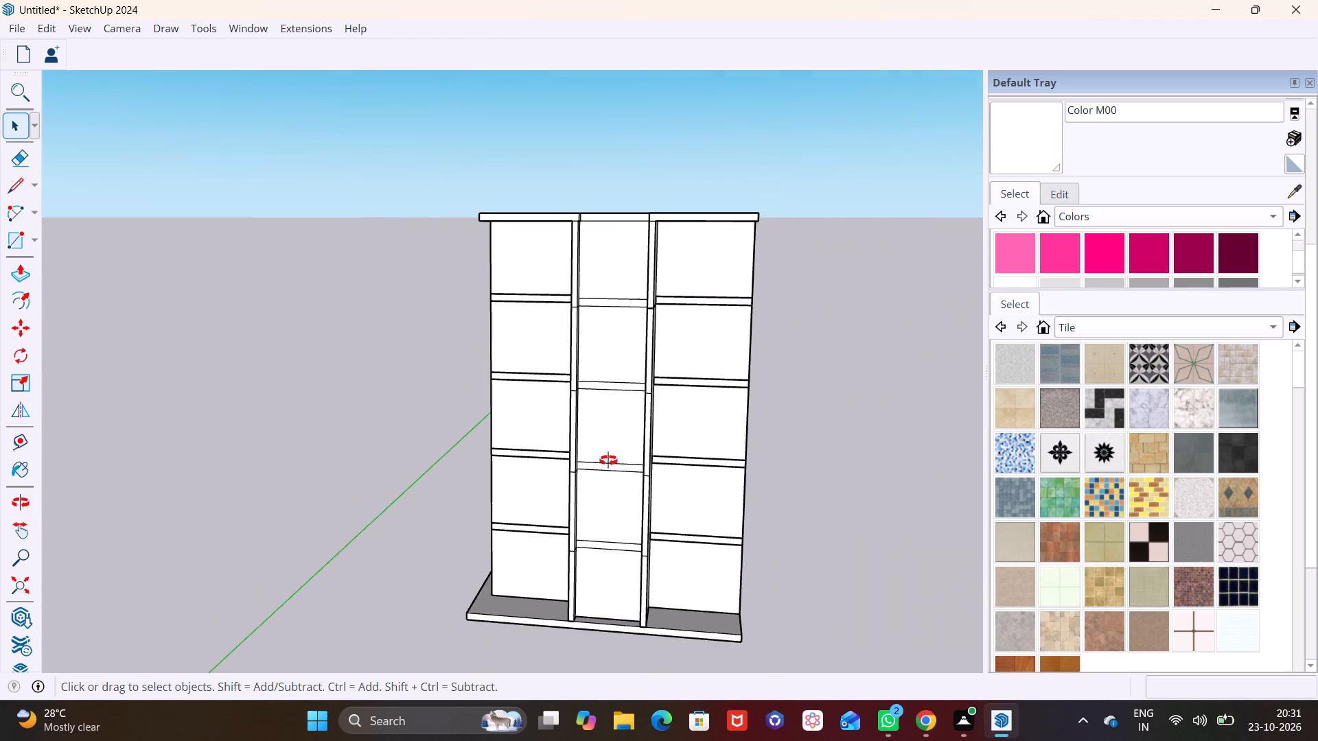
middle_drag(608, 460, 791, 464)
scroll(634, 469, up, 6)
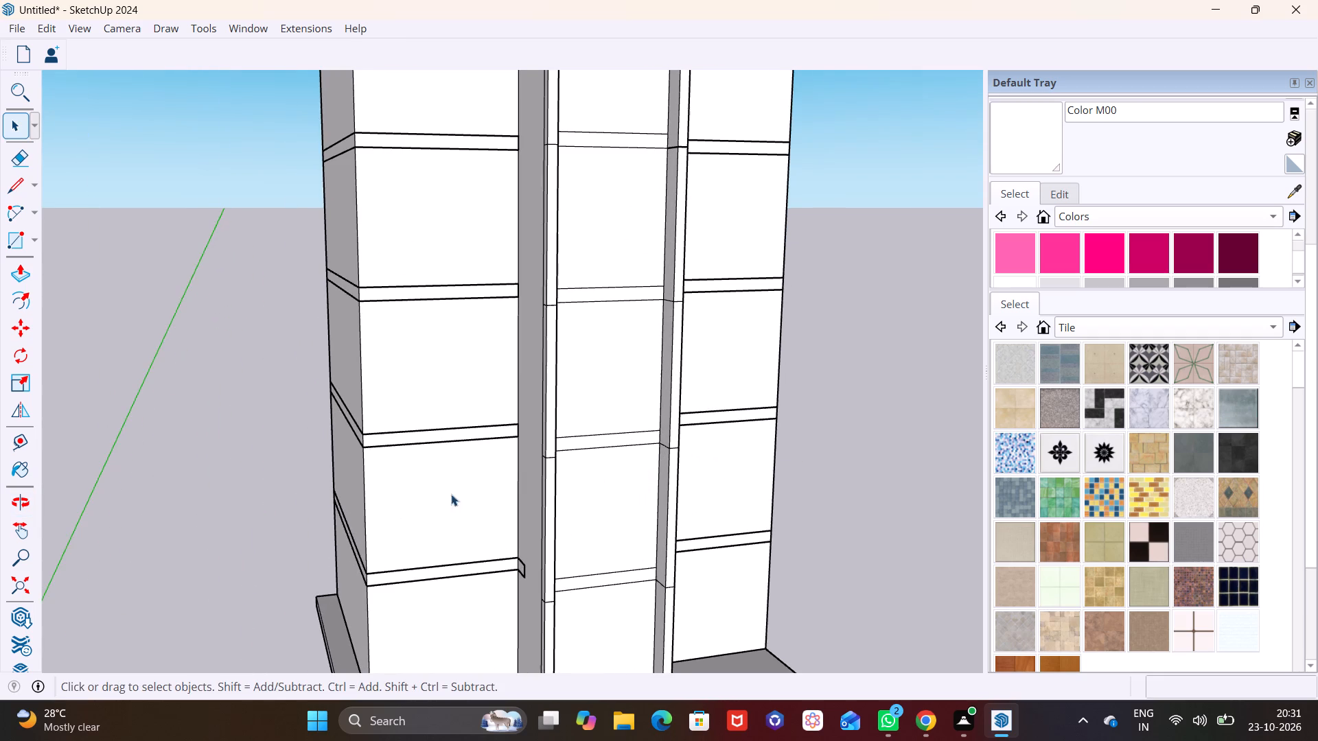
middle_click(444, 495)
middle_drag(524, 497, 316, 552)
scroll(408, 540, up, 1)
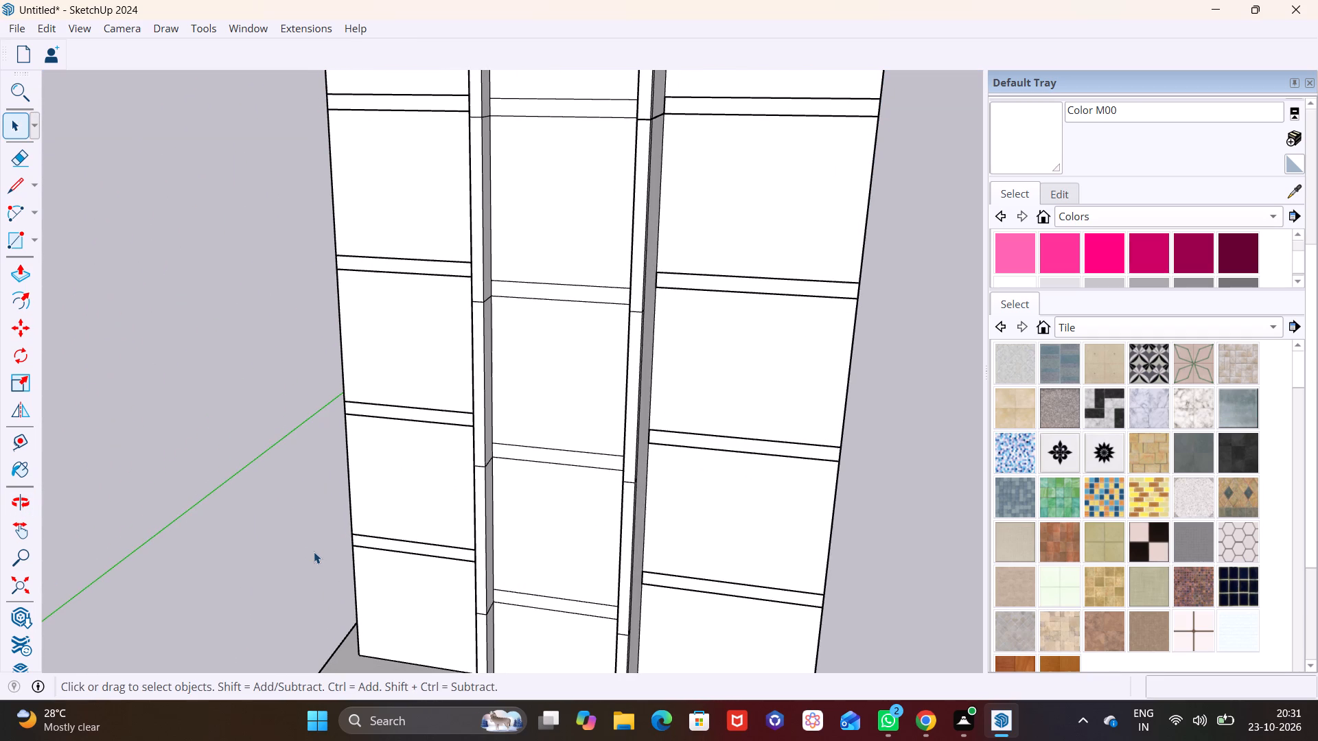
scroll(314, 550, down, 5)
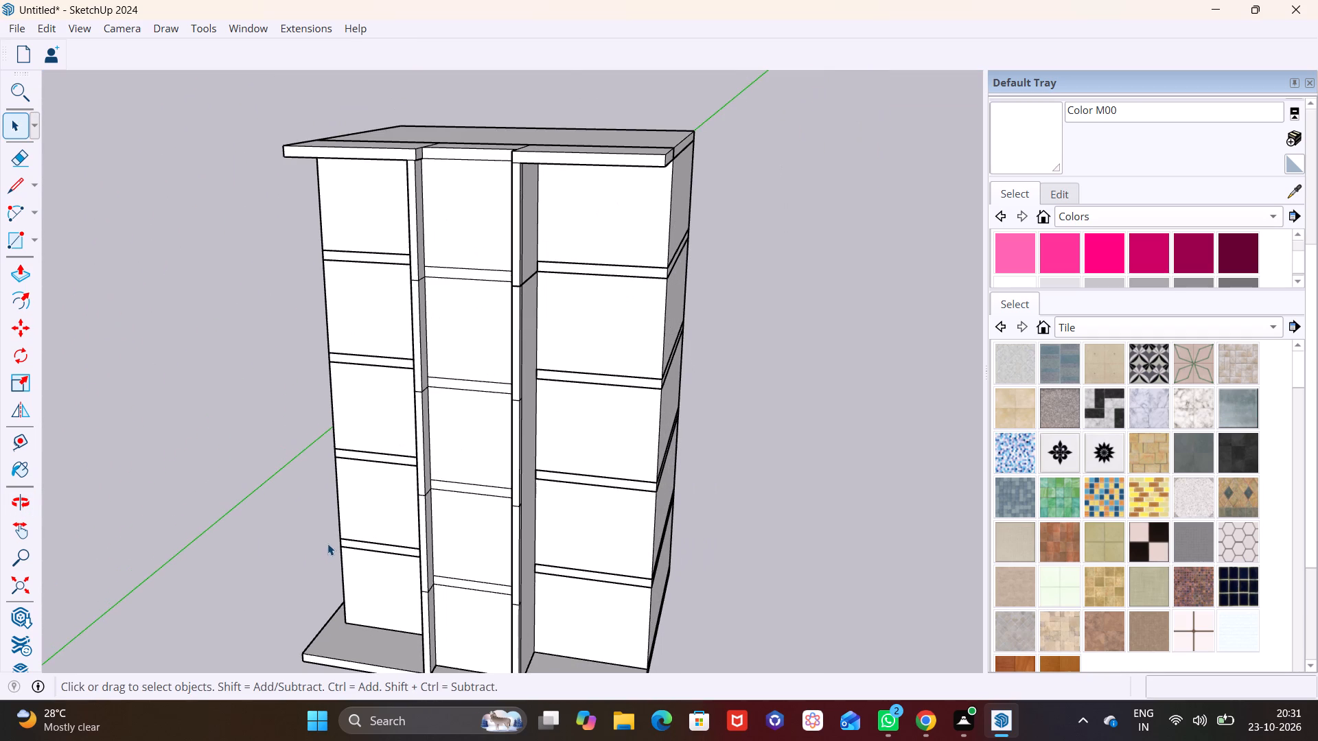
scroll(437, 459, up, 2)
middle_drag(526, 489, 535, 385)
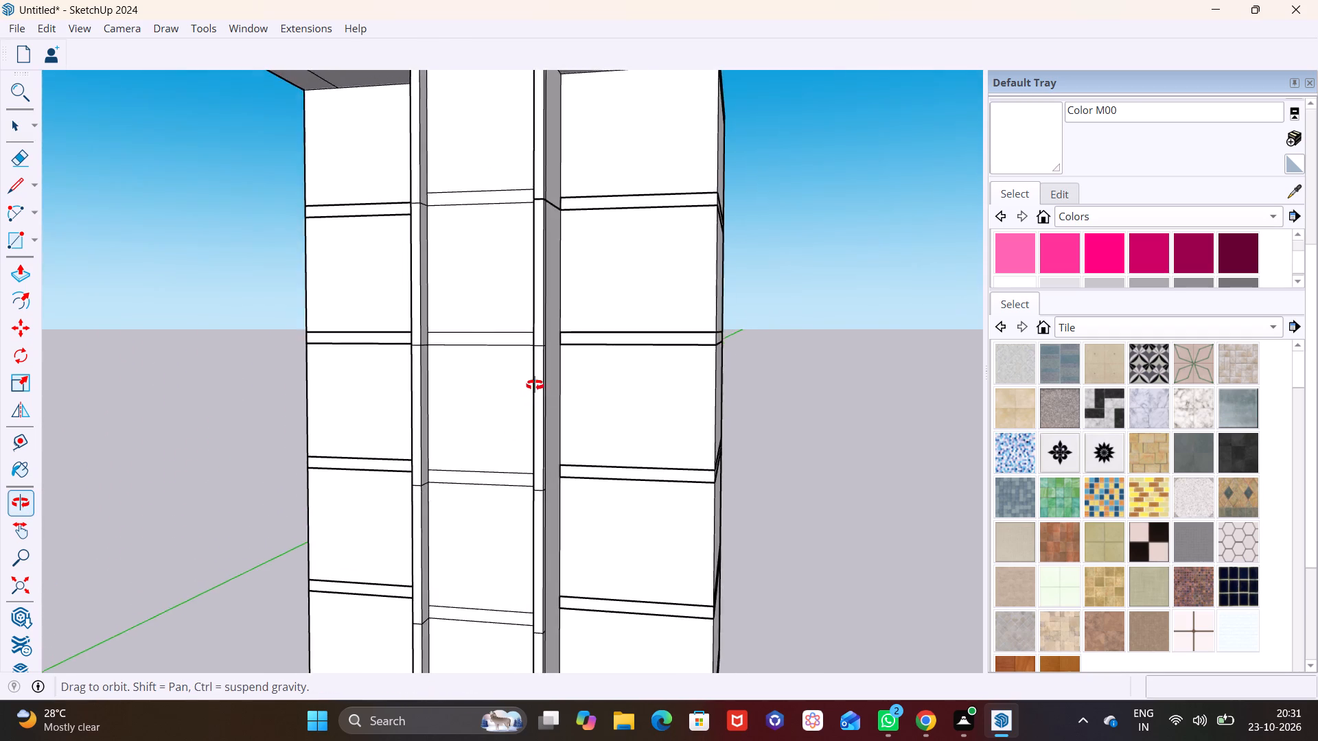
middle_drag(535, 385, 535, 384)
scroll(548, 474, down, 3)
middle_drag(610, 552, 626, 381)
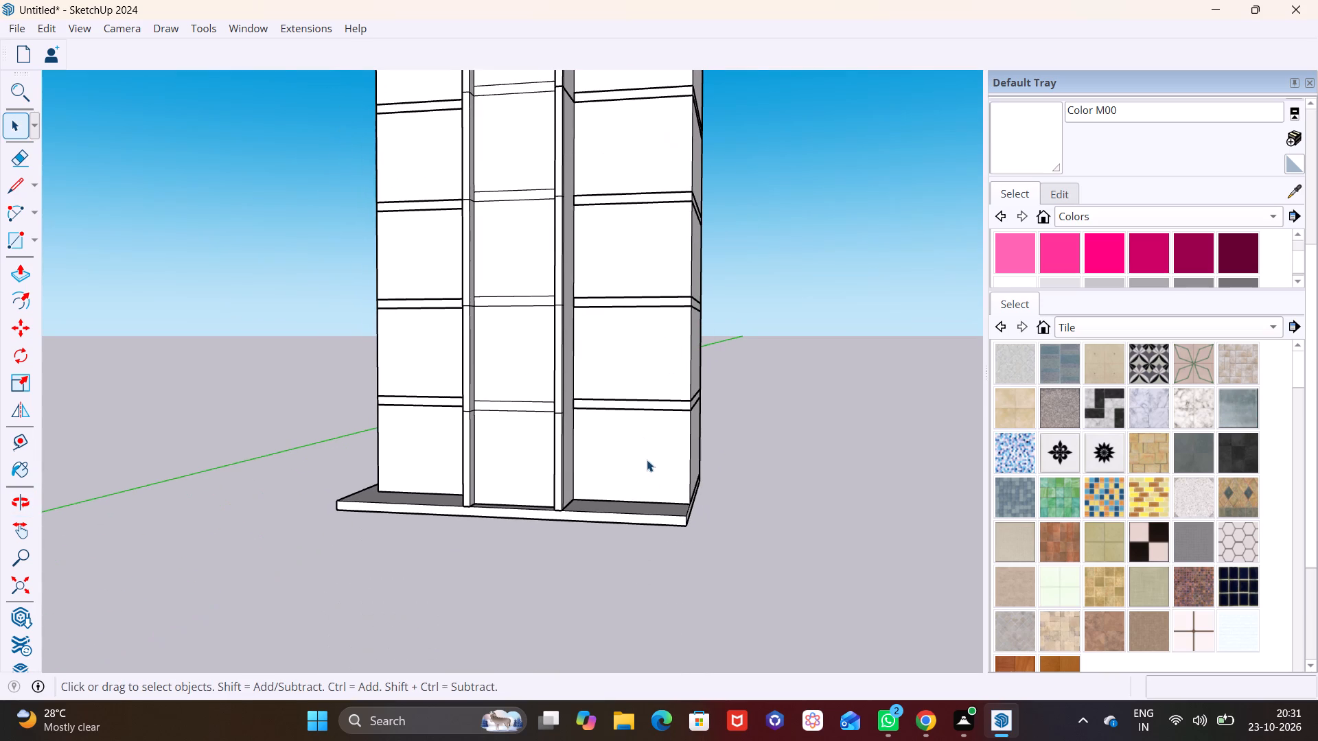
scroll(640, 476, up, 3)
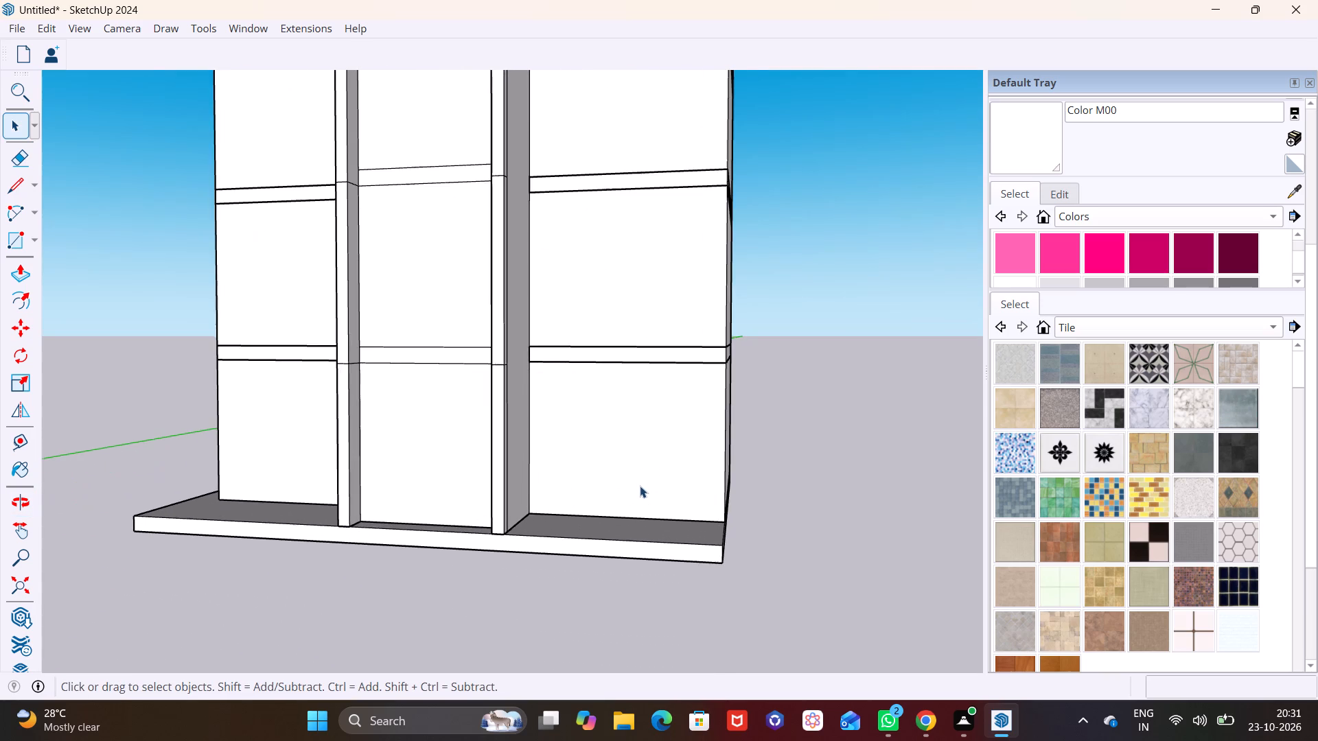
scroll(640, 486, up, 3)
shift+middle_drag(656, 499, 633, 558)
scroll(648, 549, down, 1)
middle_drag(646, 545, 640, 554)
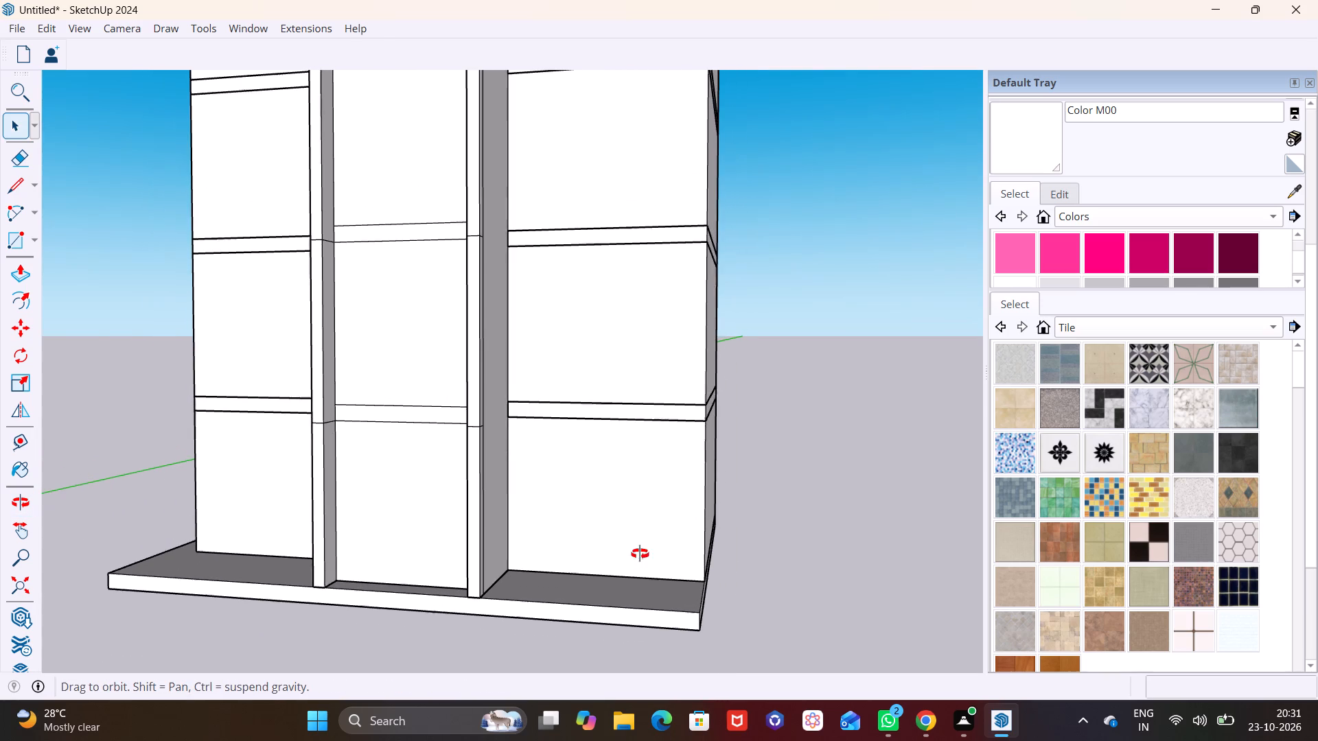
middle_drag(640, 554, 362, 596)
shift+middle_drag(531, 502, 522, 541)
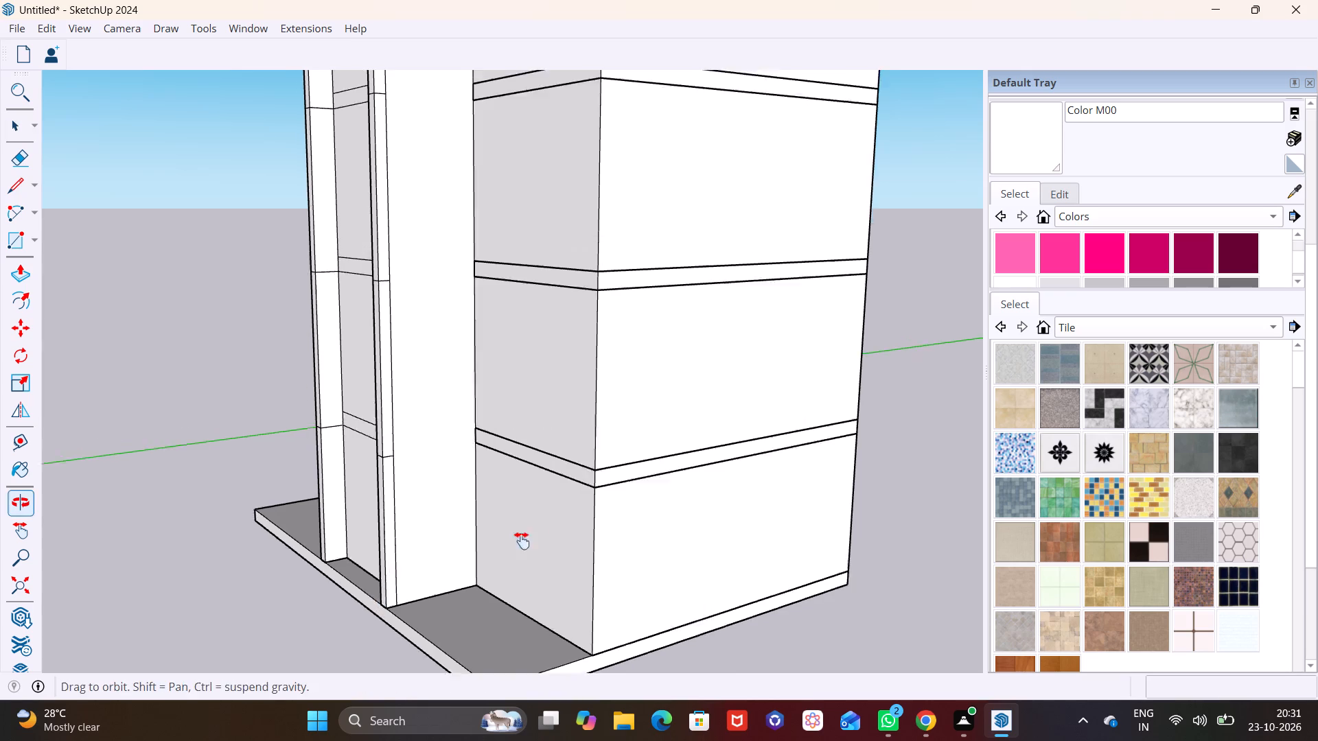
Draw a rectangle about 1' 6" by 12' 7" over the lowest floor band on the right wing's front wall.
shift+middle_drag(522, 541, 484, 581)
shift+scroll(480, 581, down, 1)
middle_drag(502, 565, 774, 565)
scroll(613, 517, up, 4)
shift+middle_drag(614, 514, 542, 549)
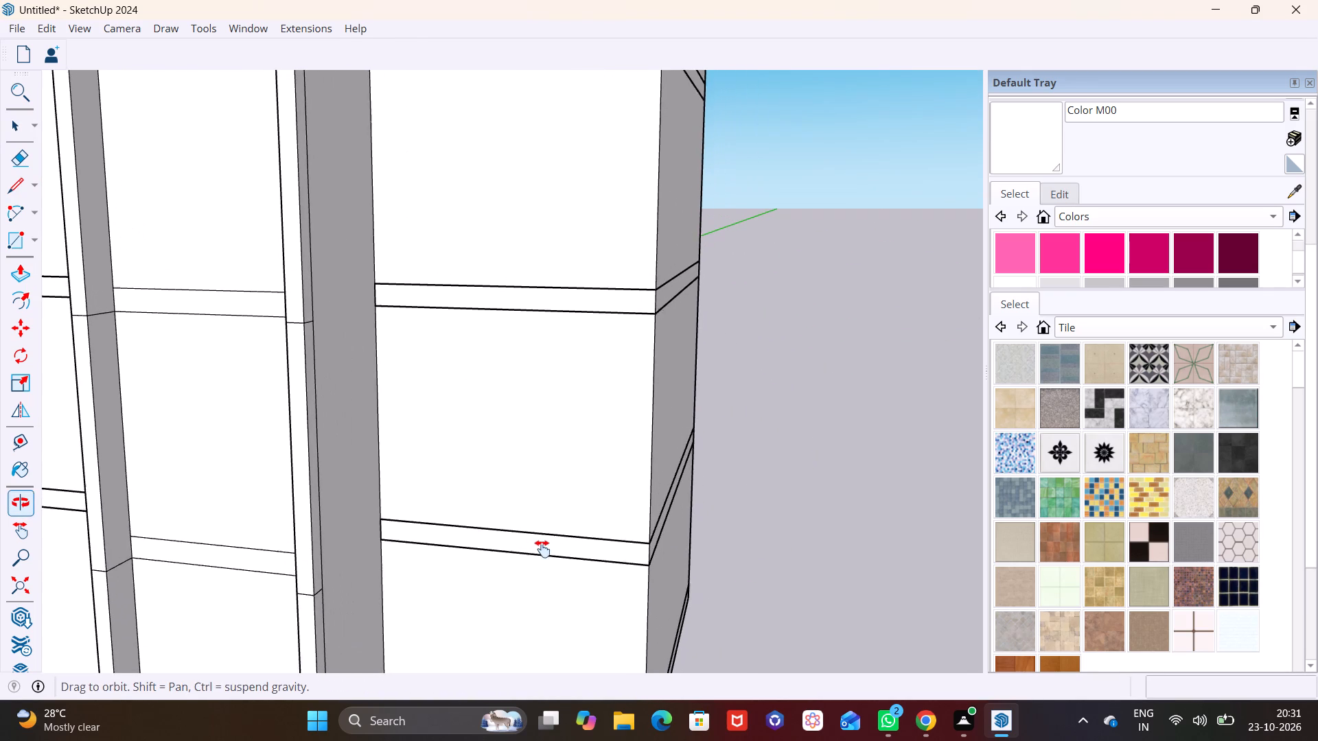
shift+middle_drag(542, 549, 537, 557)
scroll(516, 537, up, 2)
shift+middle_drag(515, 533, 521, 556)
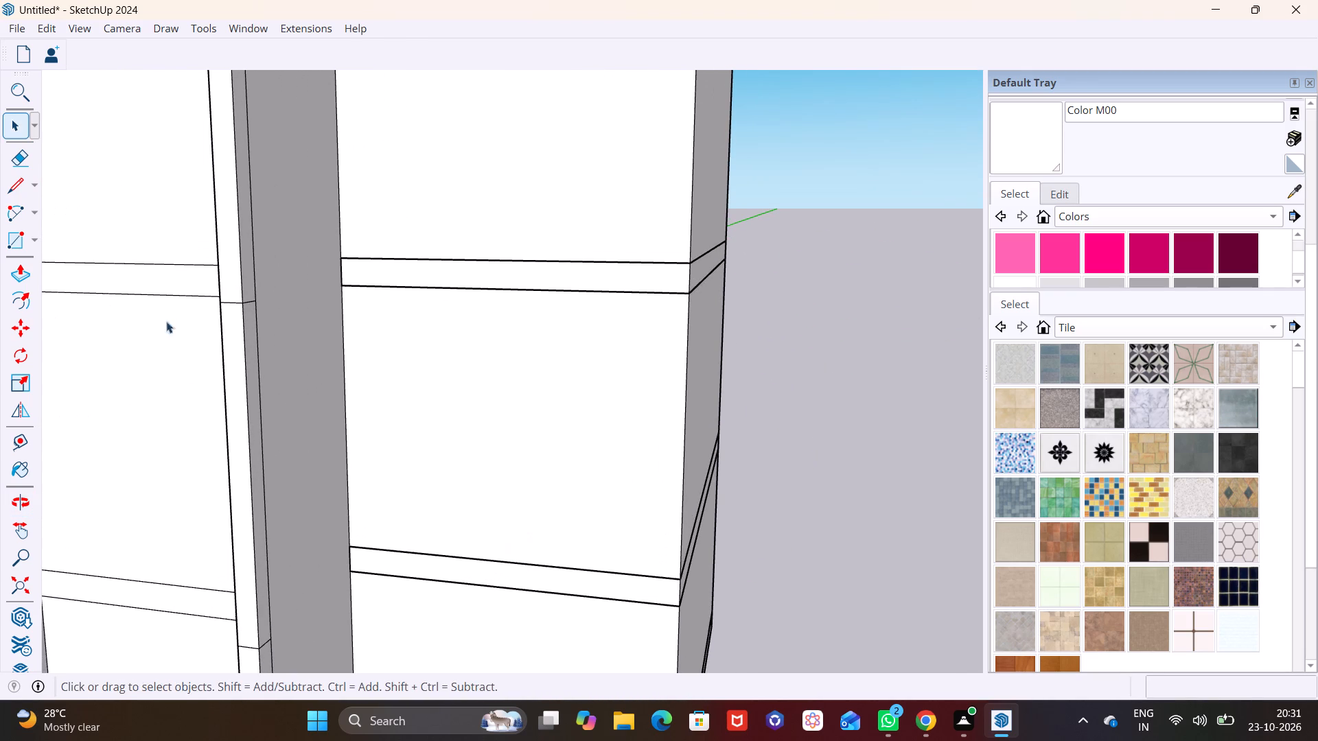
click(34, 243)
click(43, 261)
shift+middle_drag(386, 502, 384, 422)
click(353, 490)
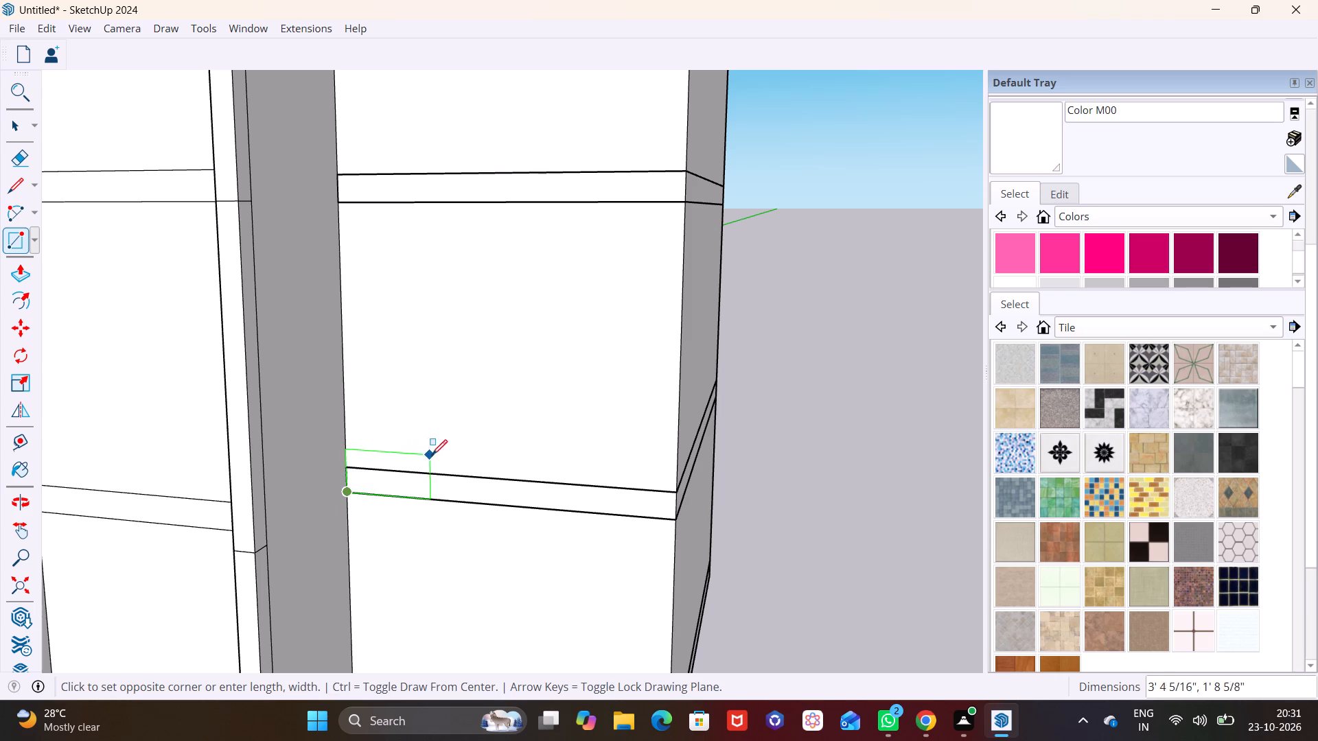
click(680, 478)
Push/Pull the lowest floor band and the thin strip above it outward to form one flush ledge on the front wall.
key(space)
click(518, 495)
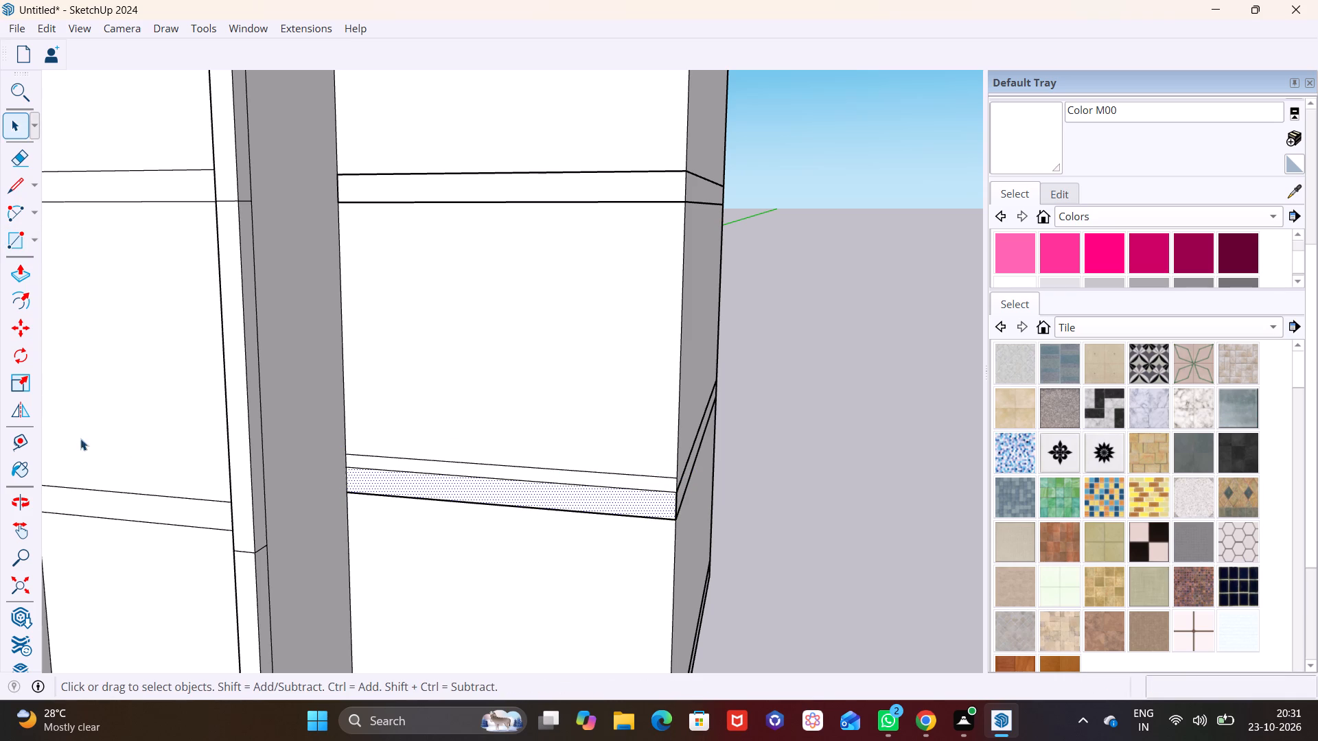
click(19, 269)
click(404, 488)
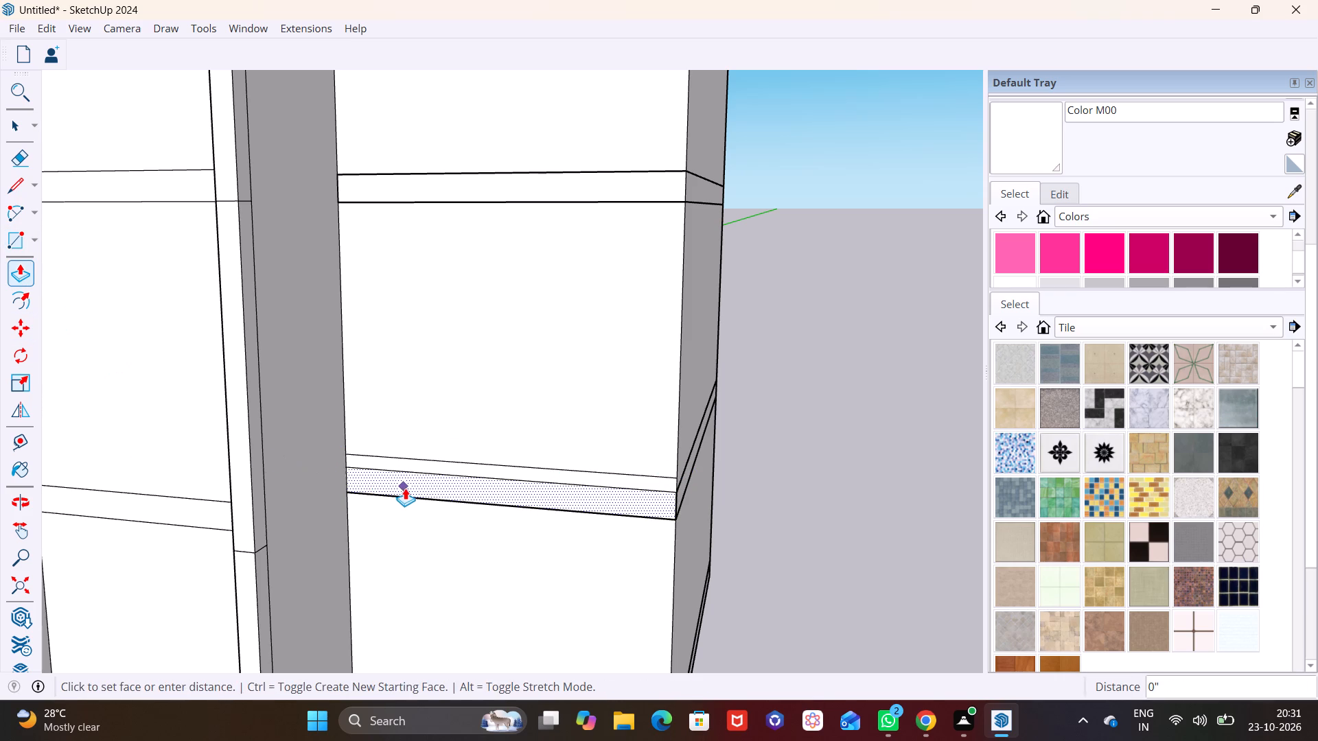
click(394, 492)
key(space)
click(439, 469)
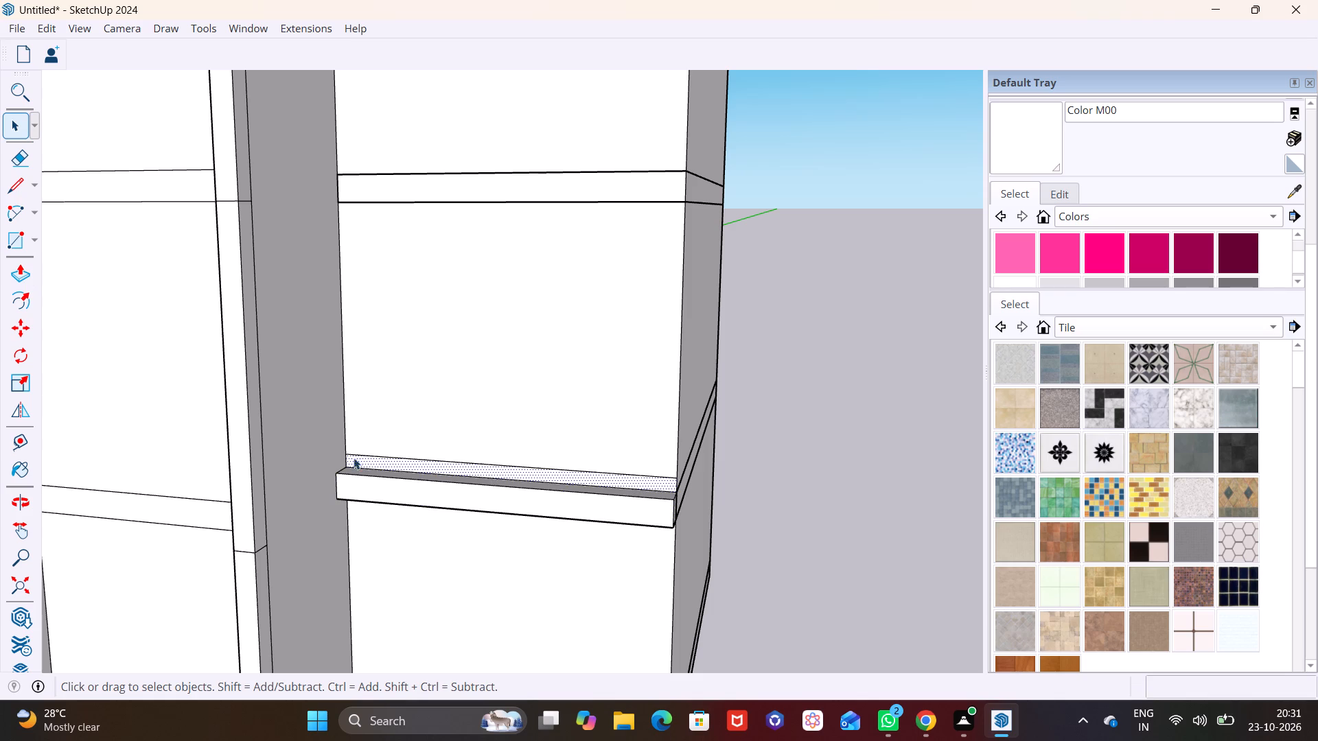
click(28, 266)
click(419, 467)
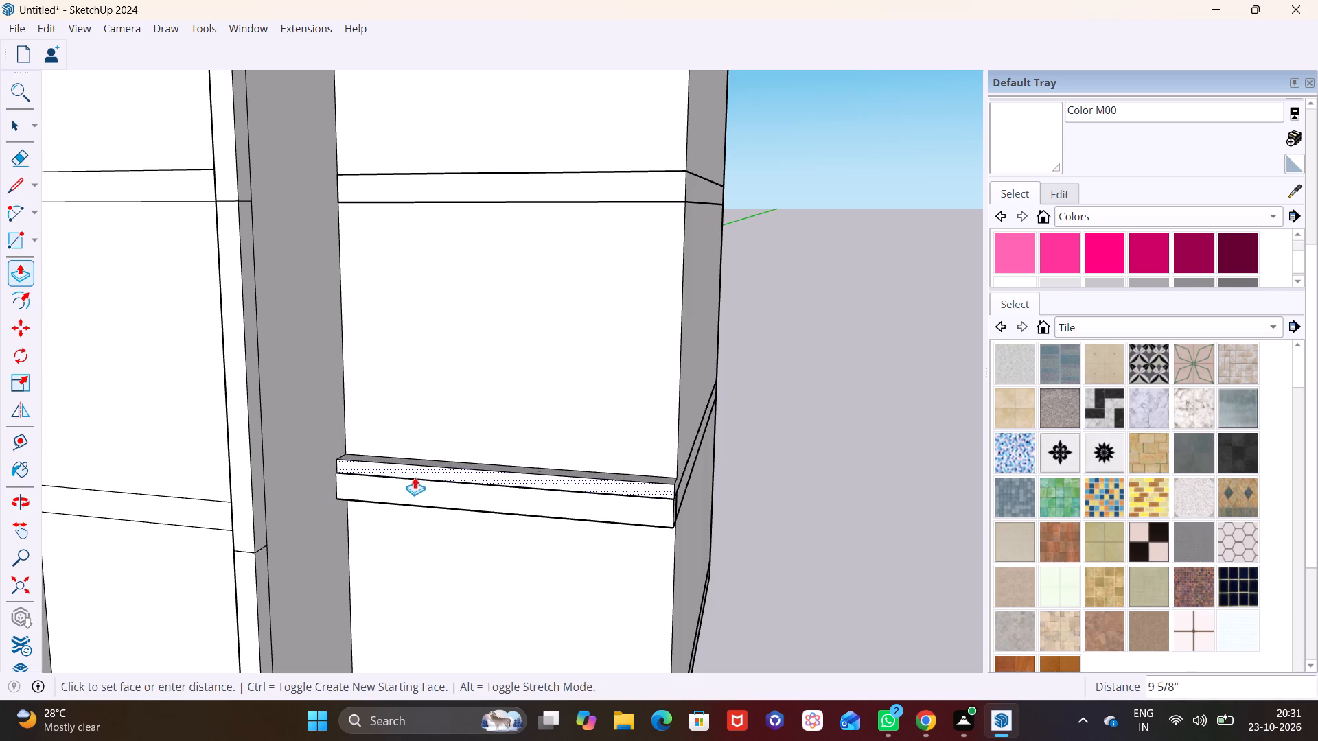
click(411, 480)
Delete the horizontal seam lines from the new ledge's front face and its outer end face.
scroll(511, 509, up, 1)
key(space)
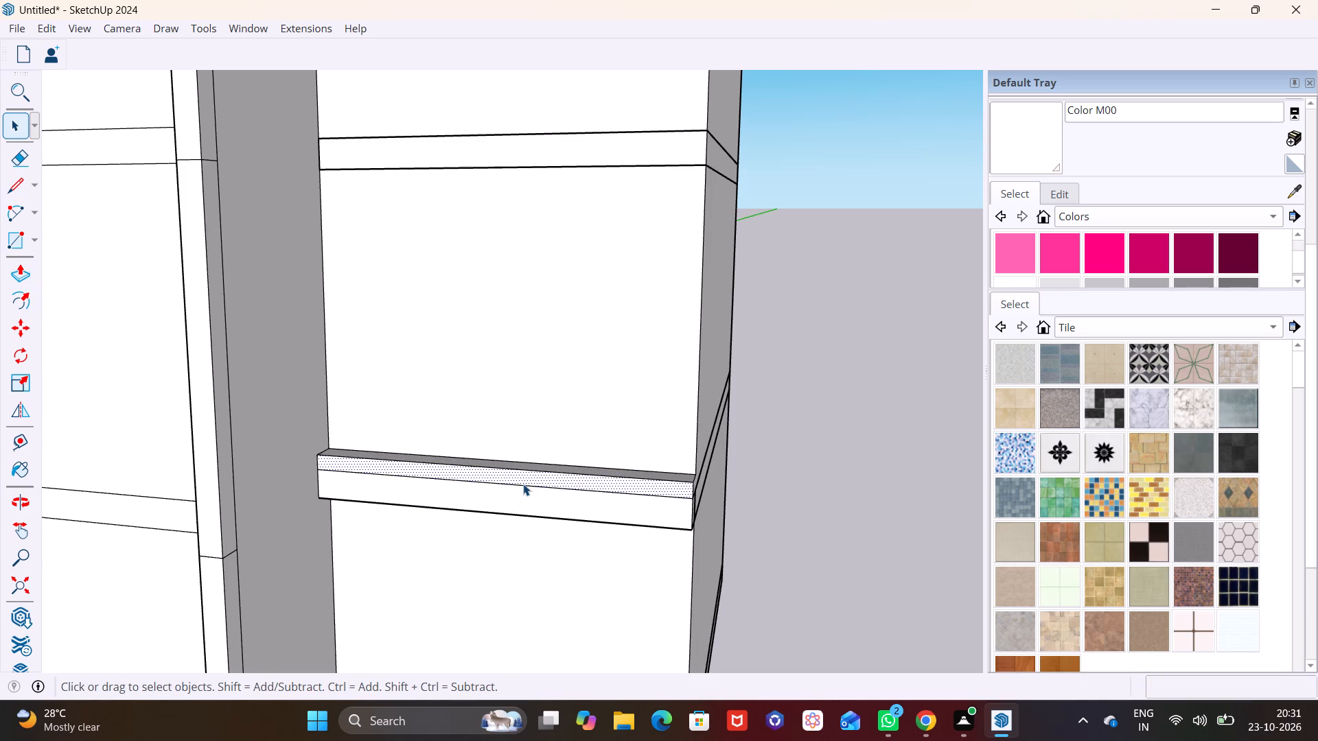
click(523, 484)
key(Delete)
middle_drag(612, 513, 460, 509)
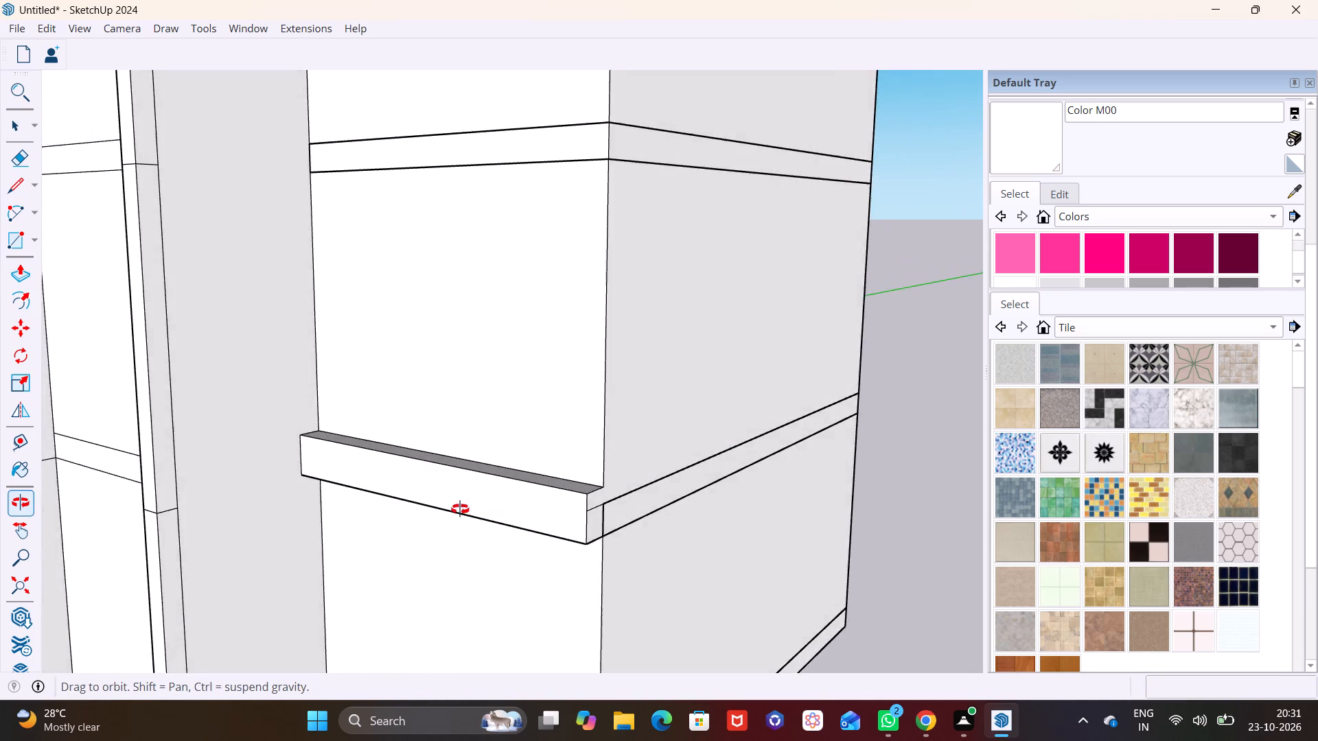
middle_drag(460, 509, 601, 497)
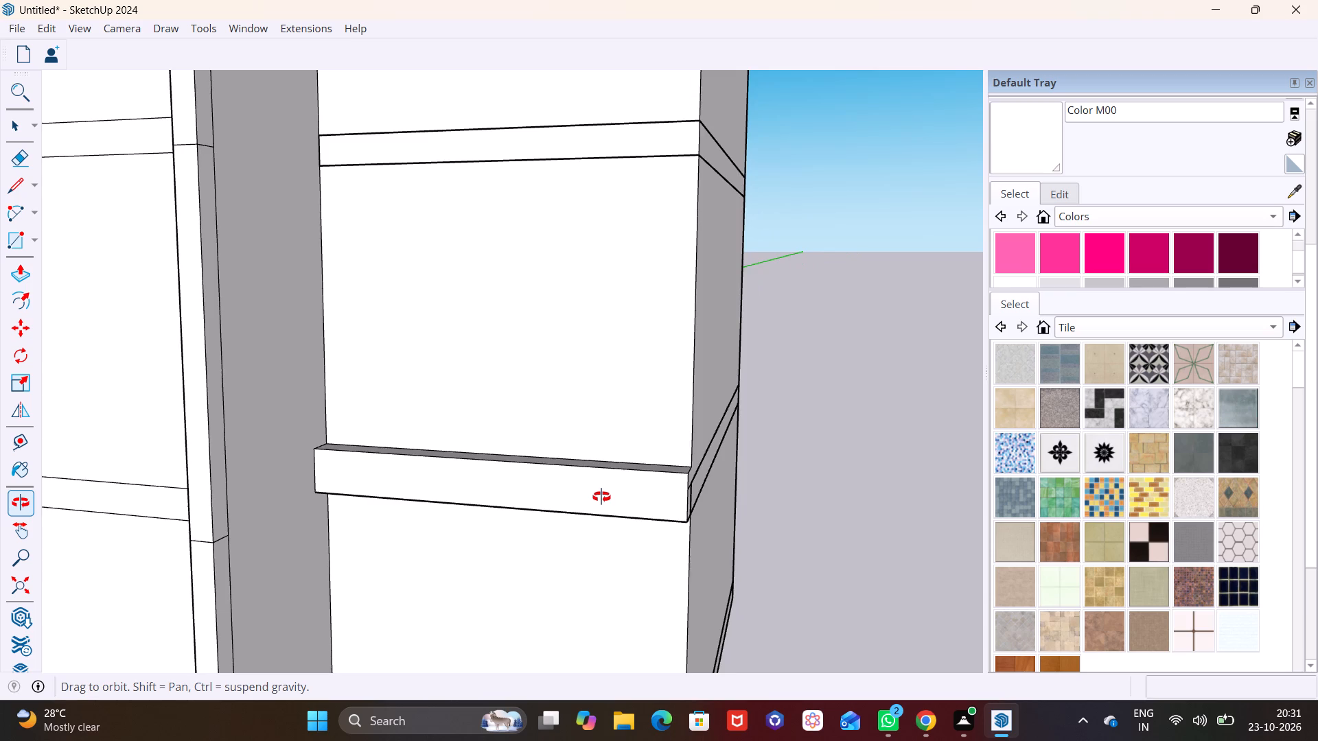
middle_drag(601, 497, 373, 501)
scroll(527, 524, down, 2)
scroll(530, 502, up, 2)
click(524, 509)
key(Delete)
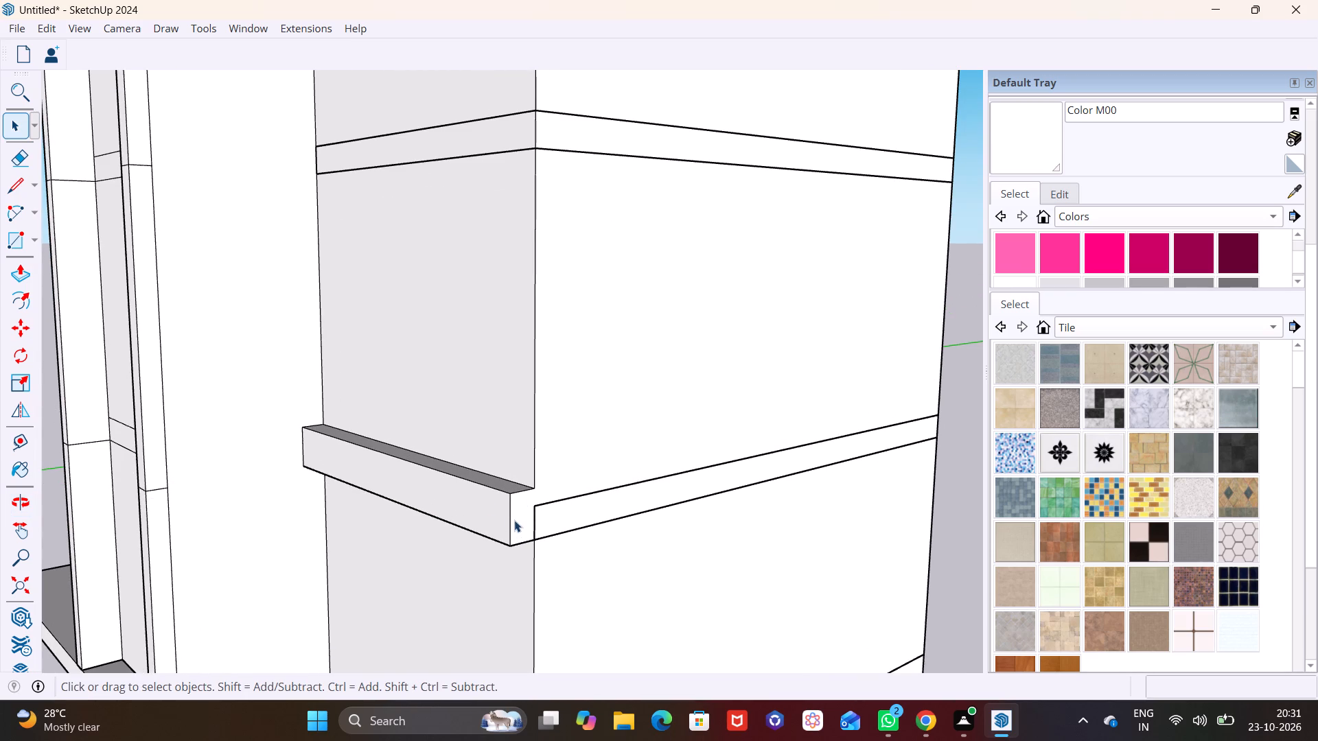
Draw the short missing vertical edge where the ledge's end face meets the wall corner.
click(20, 185)
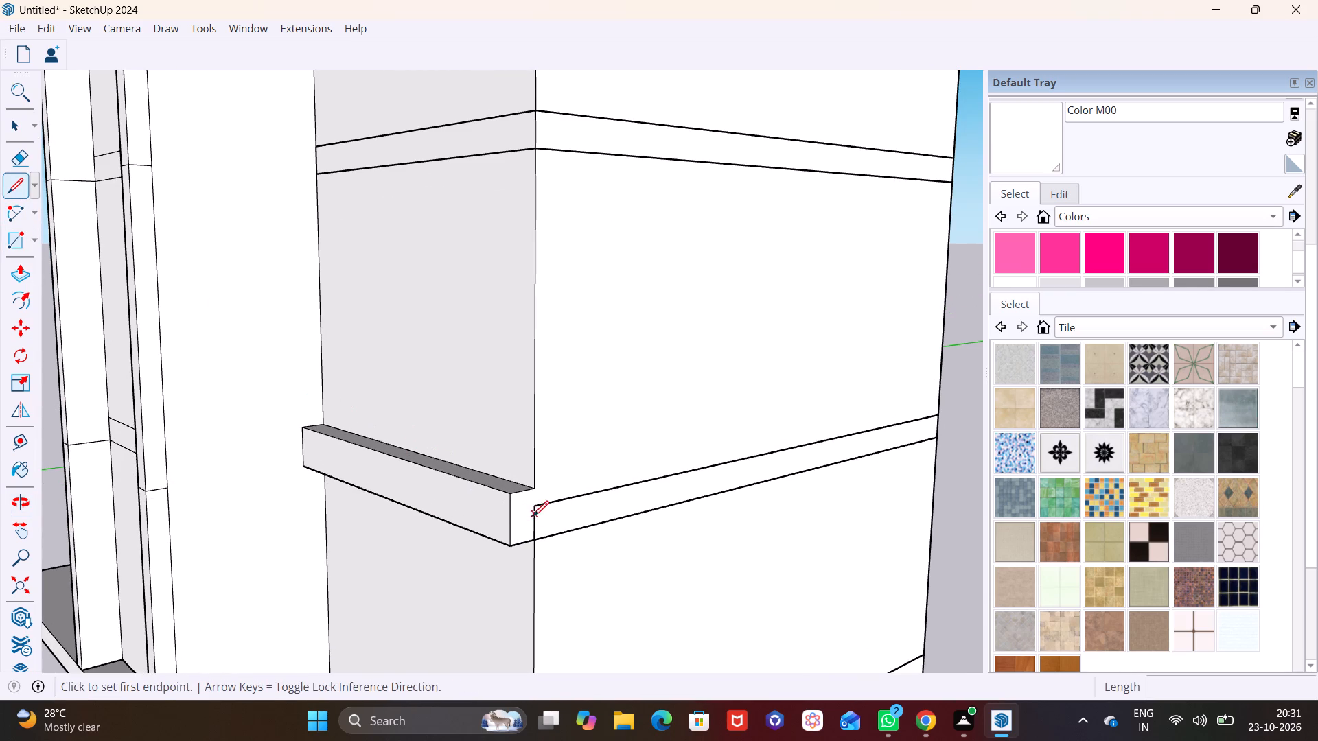
click(533, 507)
click(529, 485)
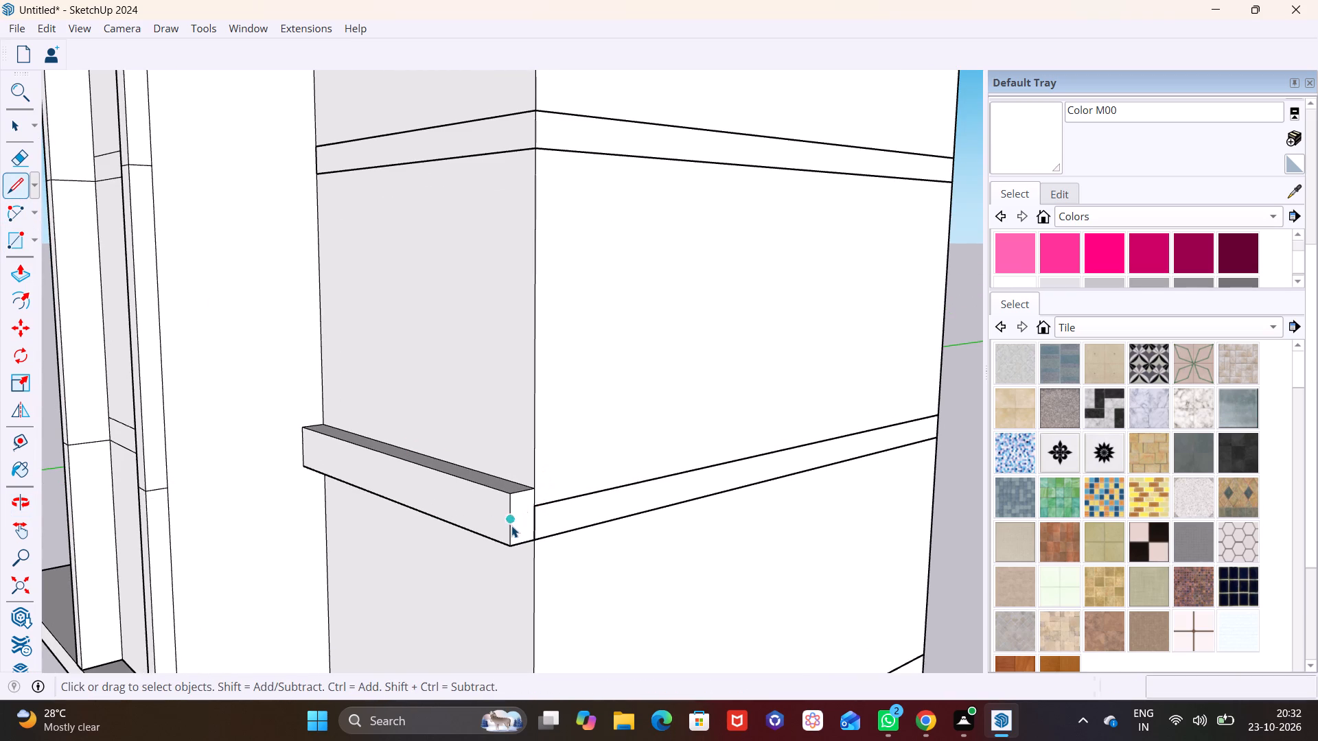
Push/Pull the ledge's outer end face 1' 3 1/4" beyond the wing's side wall.
key(space)
click(511, 526)
click(522, 519)
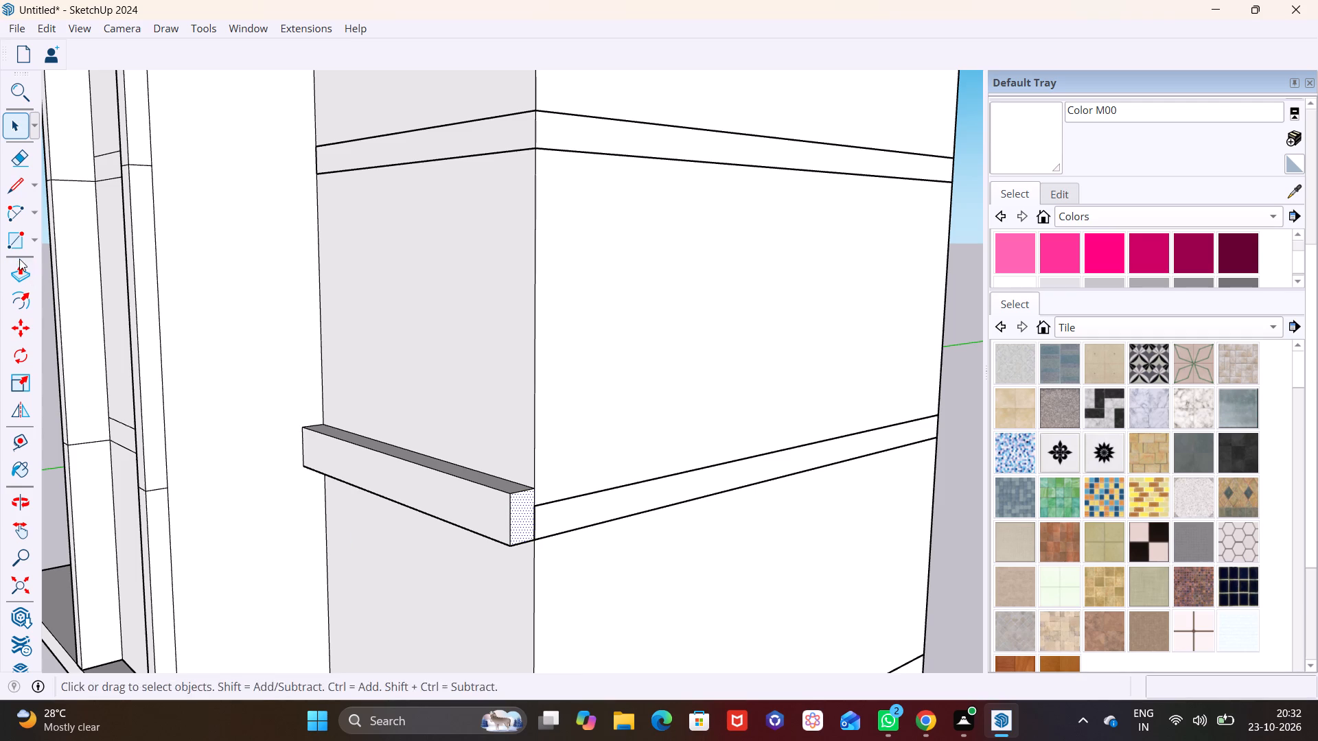
click(20, 262)
click(520, 509)
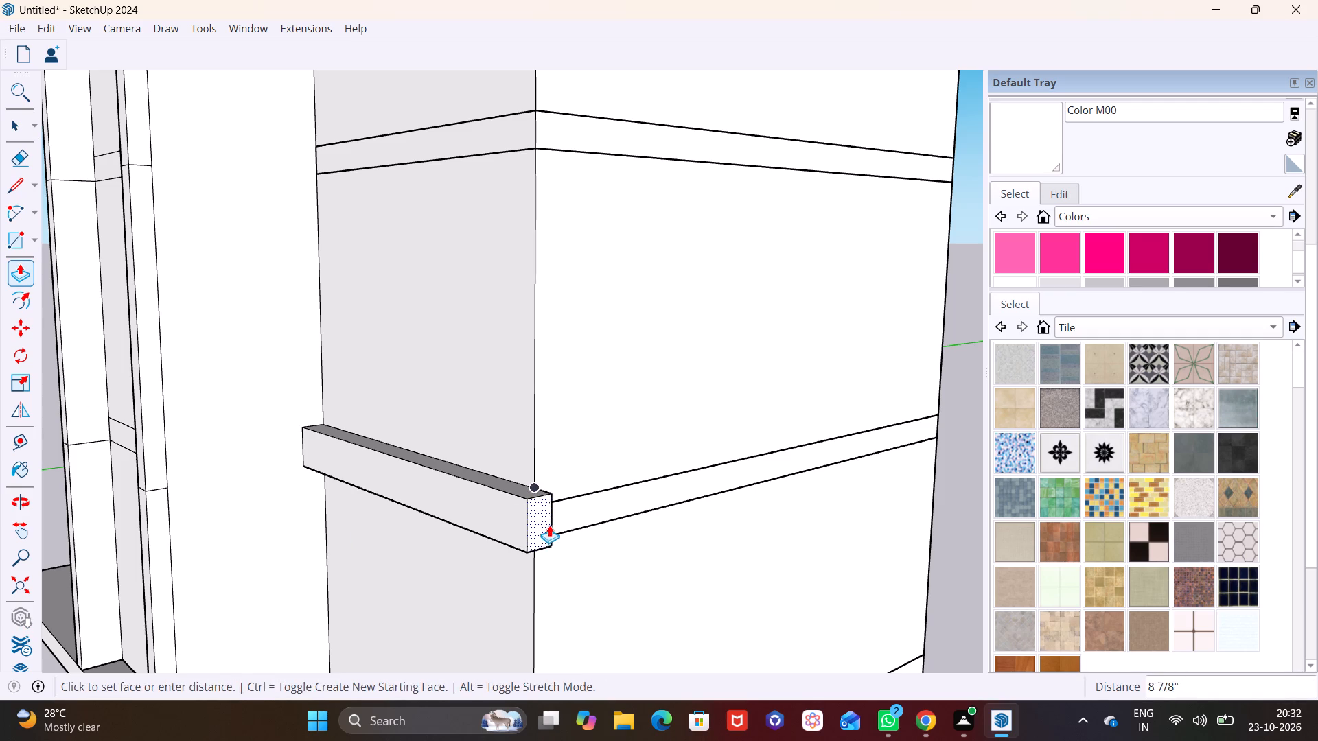
click(561, 530)
Delete the seam line across the rear face of the ledge's overhang at the side wall corner.
middle_drag(630, 548, 64, 598)
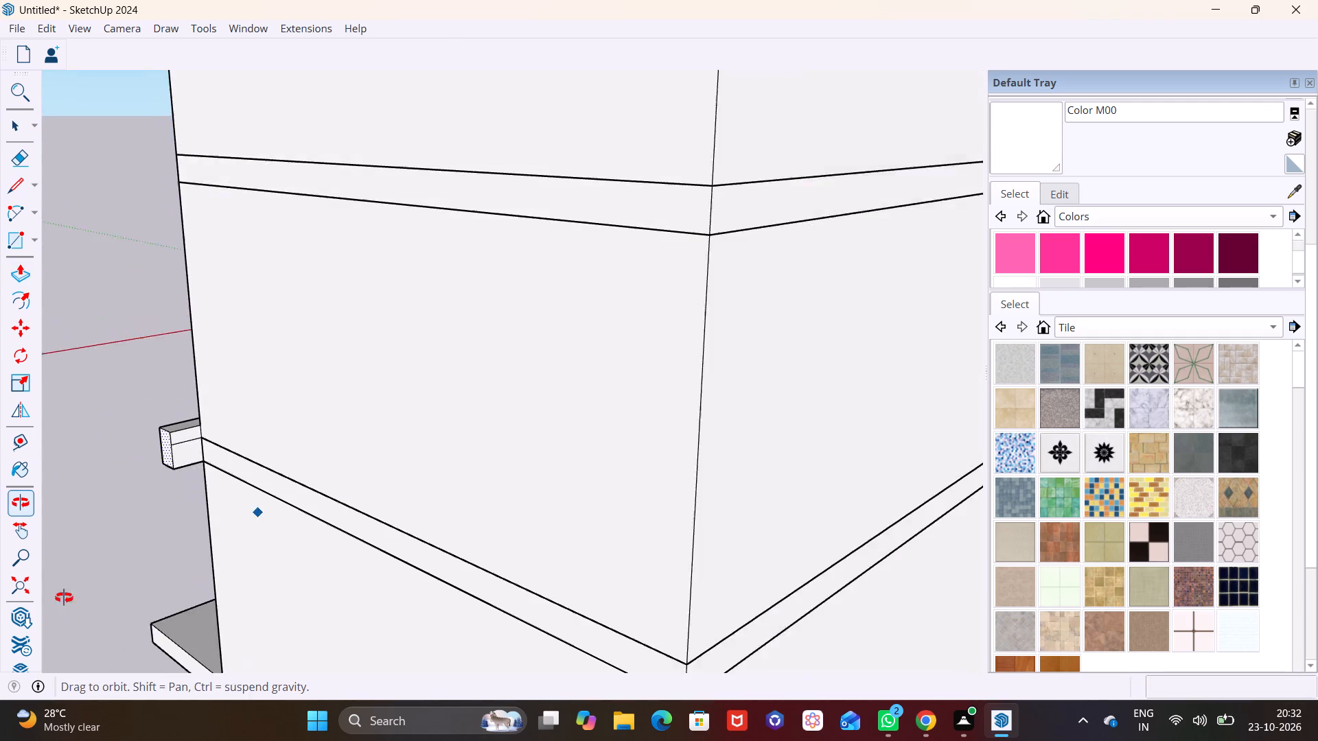
middle_drag(64, 598, 63, 594)
scroll(216, 469, up, 4)
middle_drag(204, 463, 337, 468)
scroll(351, 478, up, 3)
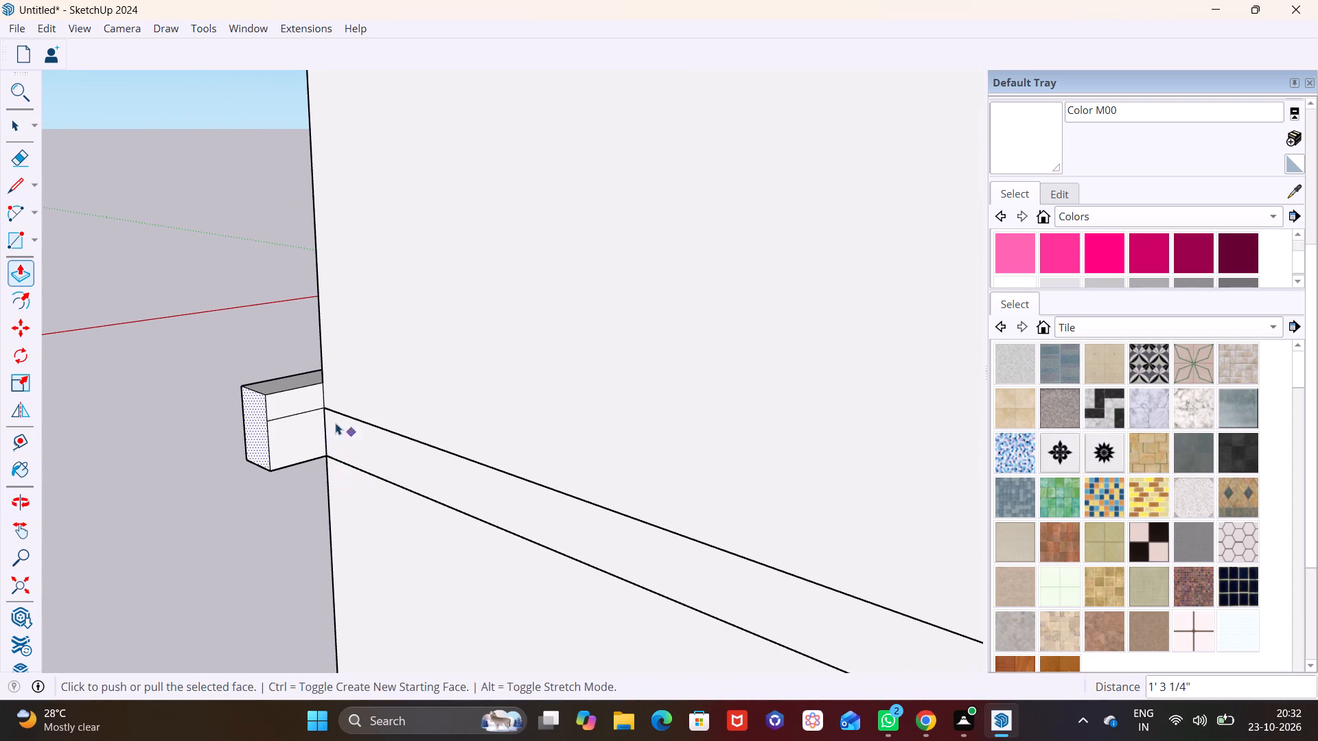
key(space)
click(292, 413)
key(Delete)
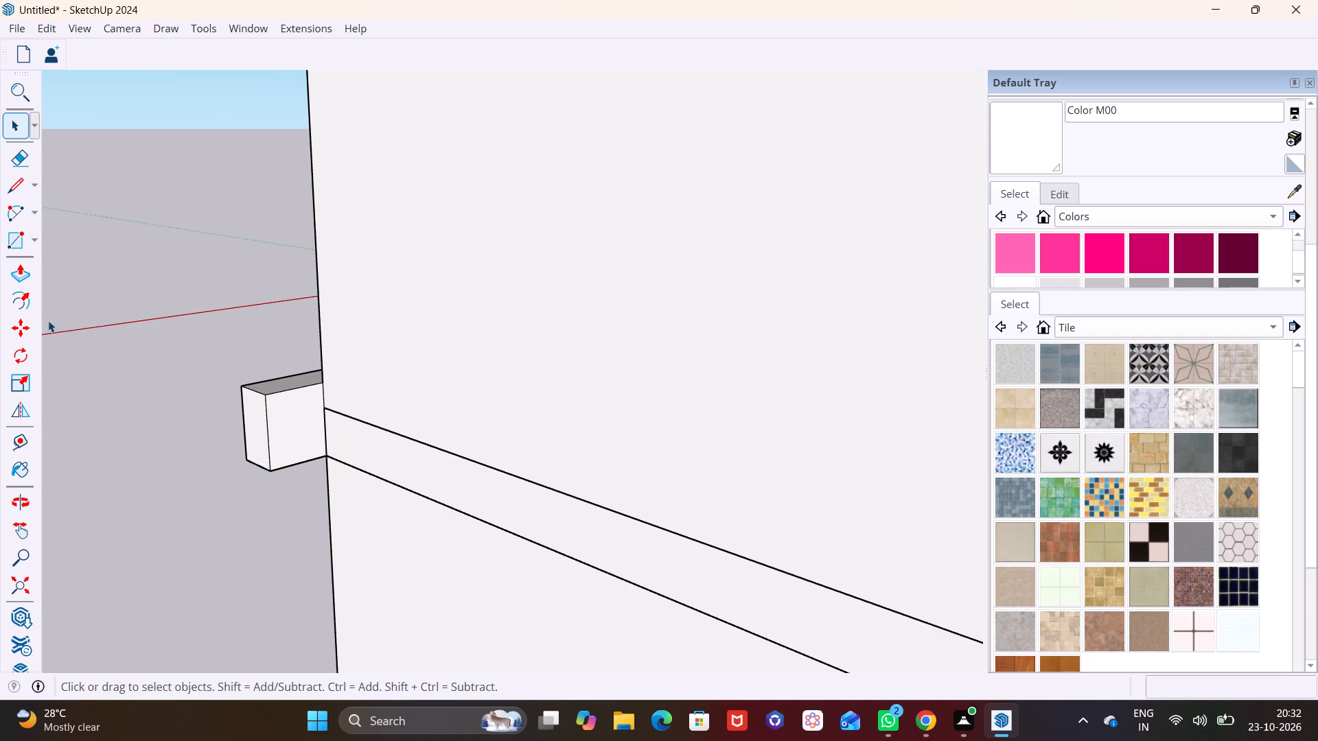
Draw a 1' 3 1/4" by about 1' 6" rectangle covering the rear face of the ledge's overhang.
click(18, 184)
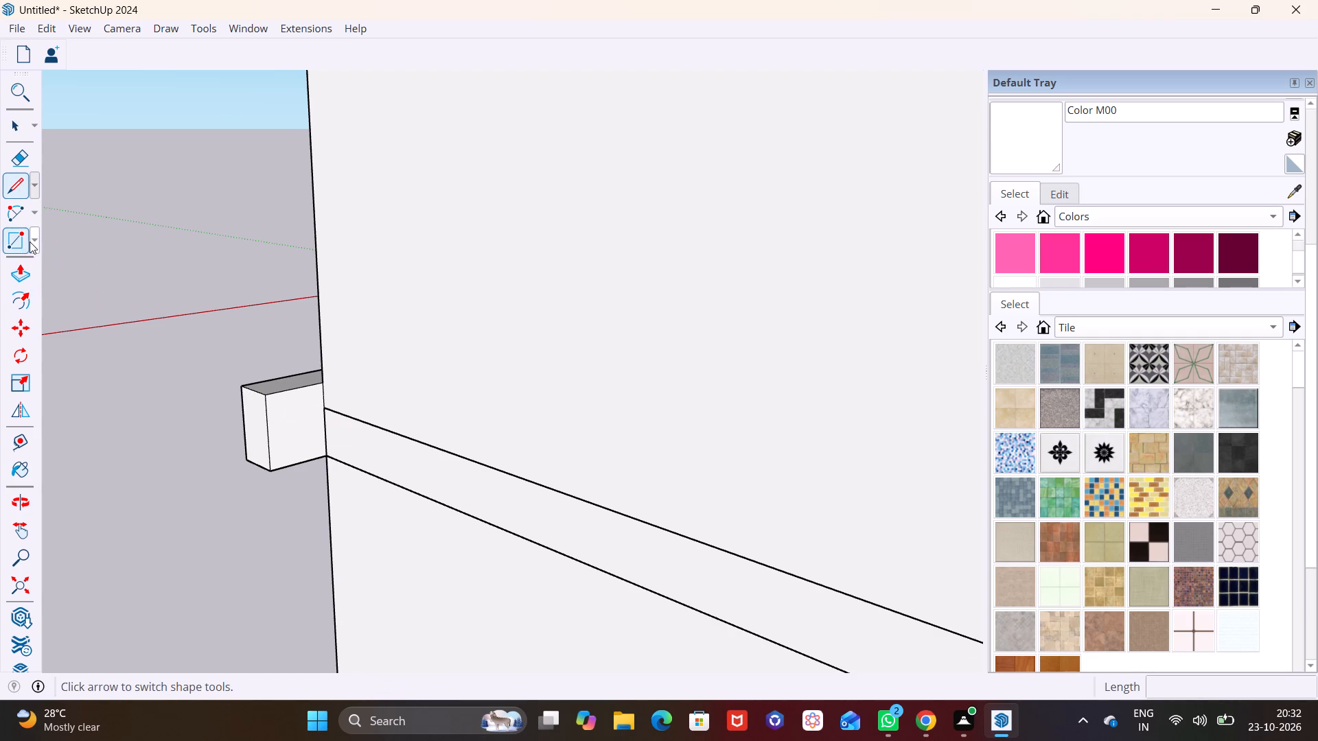
click(36, 238)
click(51, 264)
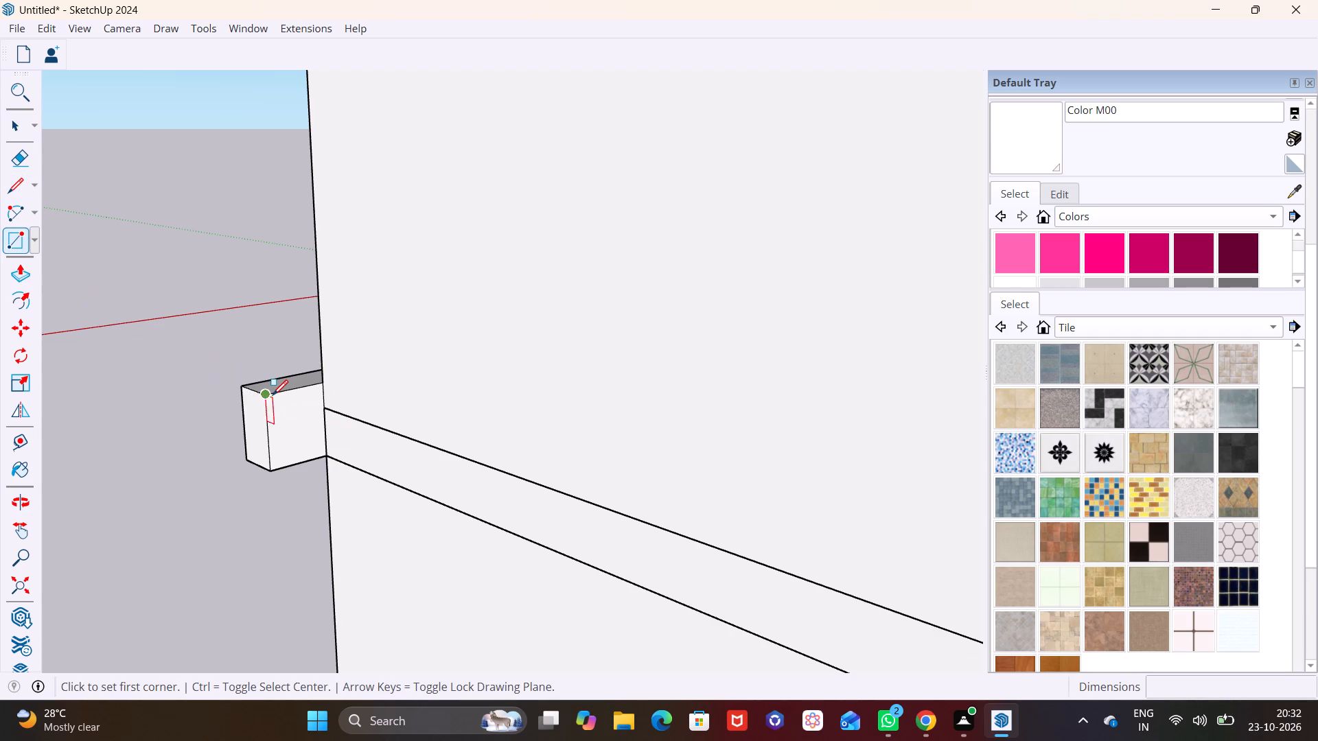
click(273, 395)
click(321, 461)
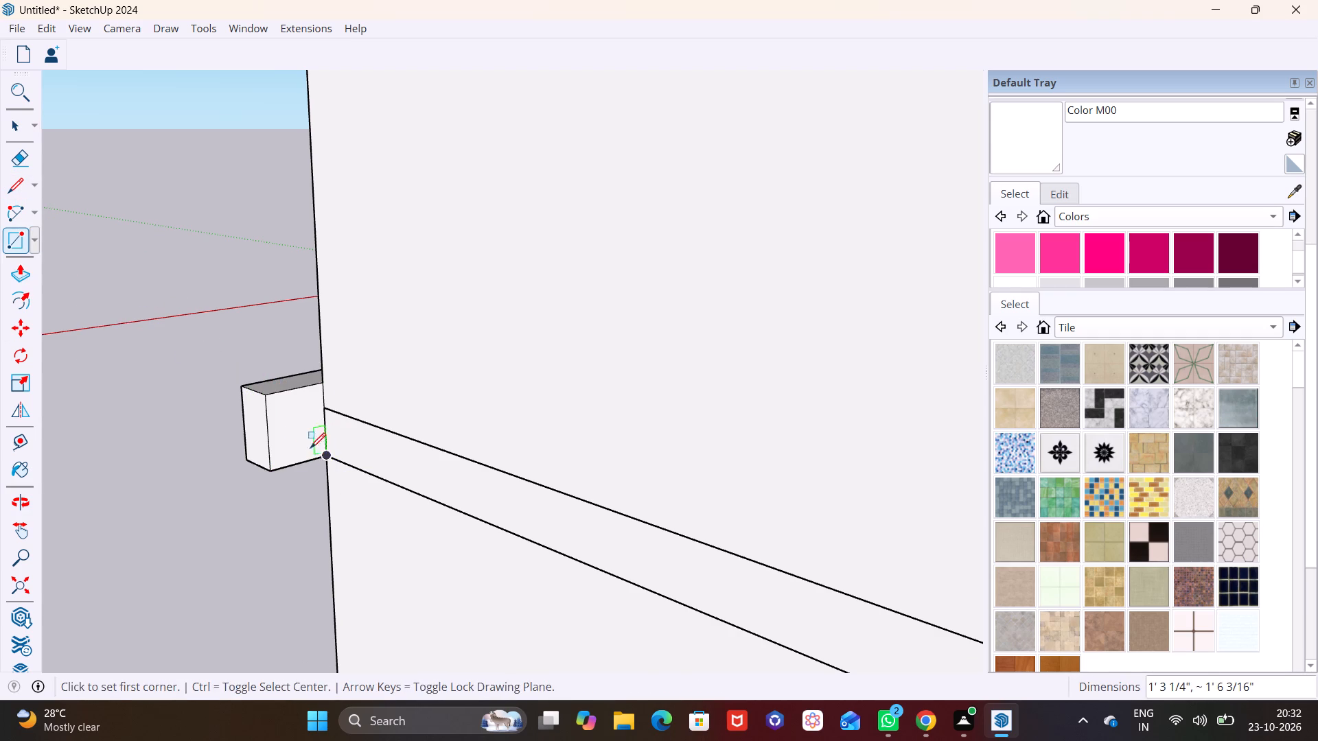
Push/Pull the overhang's rear face 8' 1/16" along the wing's side wall to wrap the ledge around the corner.
key(space)
click(288, 423)
drag(10, 264, 16, 266)
click(294, 422)
scroll(460, 467, down, 5)
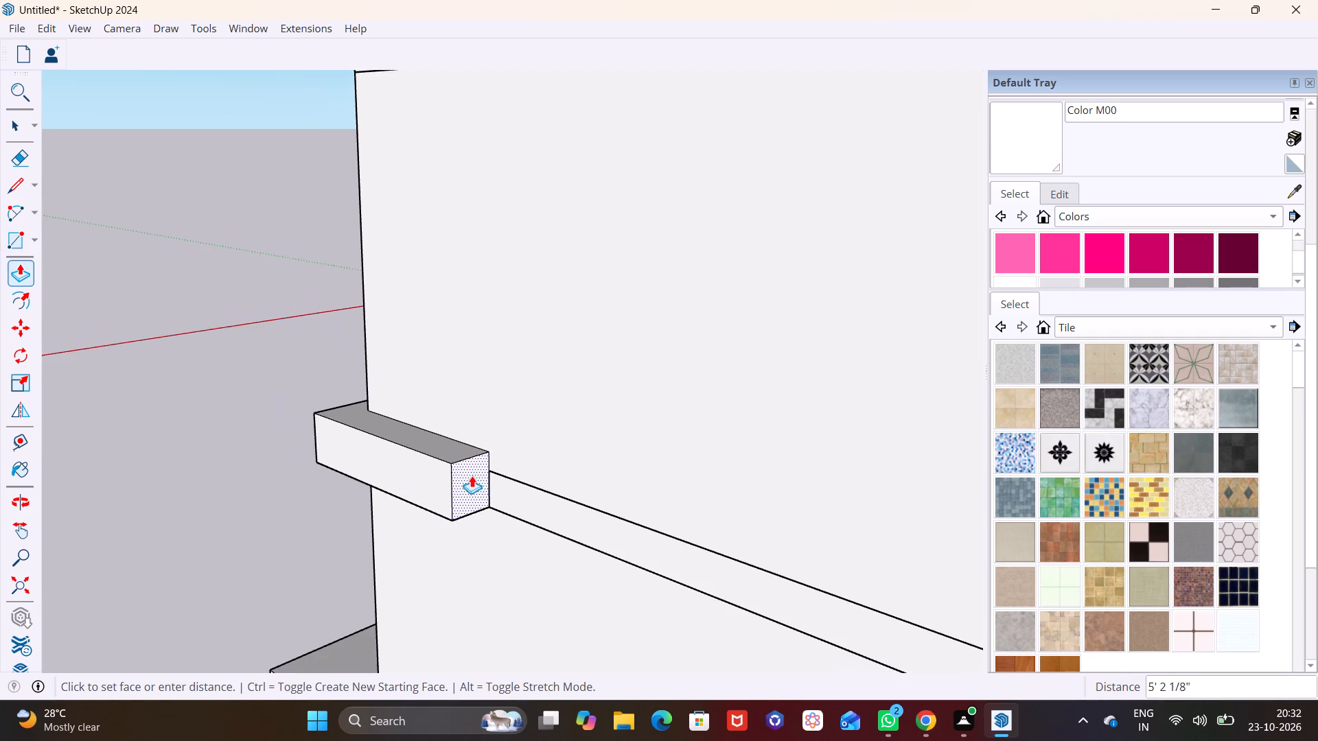
scroll(472, 475, down, 3)
middle_drag(587, 530, 767, 510)
scroll(770, 517, down, 8)
shift+middle_drag(779, 517, 536, 481)
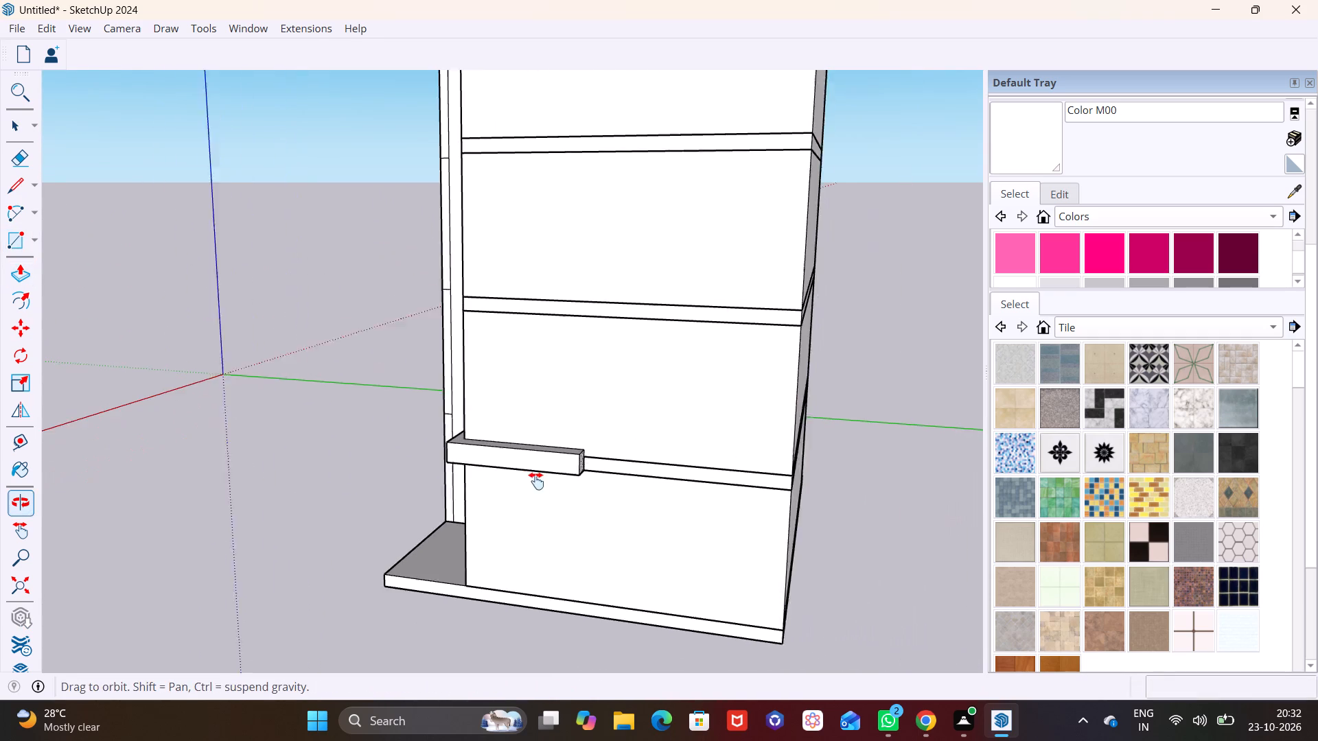
shift+middle_drag(536, 481, 531, 478)
middle_drag(557, 472, 689, 441)
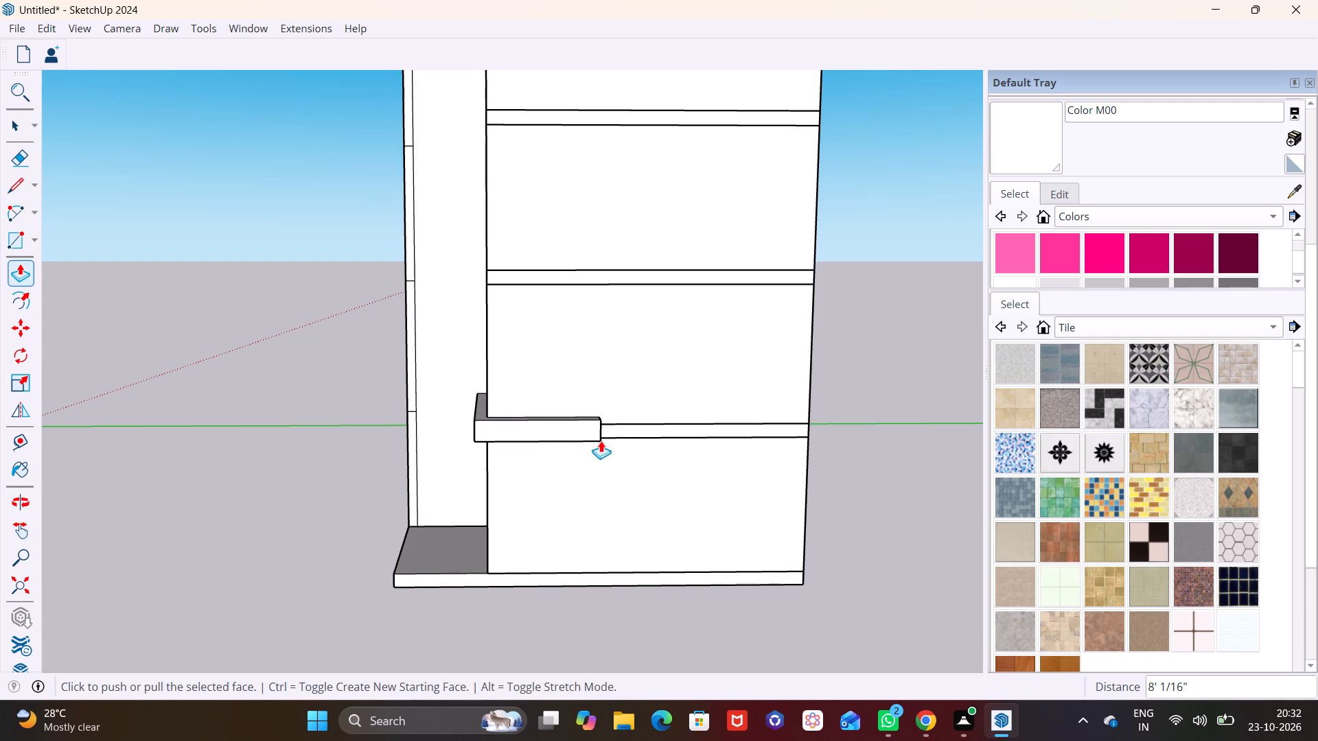
click(601, 440)
Draw a 1' 3 1/4" by 1' 3 1/4" square on the side ledge's top face at its far end.
scroll(604, 413, up, 1)
middle_drag(607, 412, 615, 548)
scroll(575, 508, up, 6)
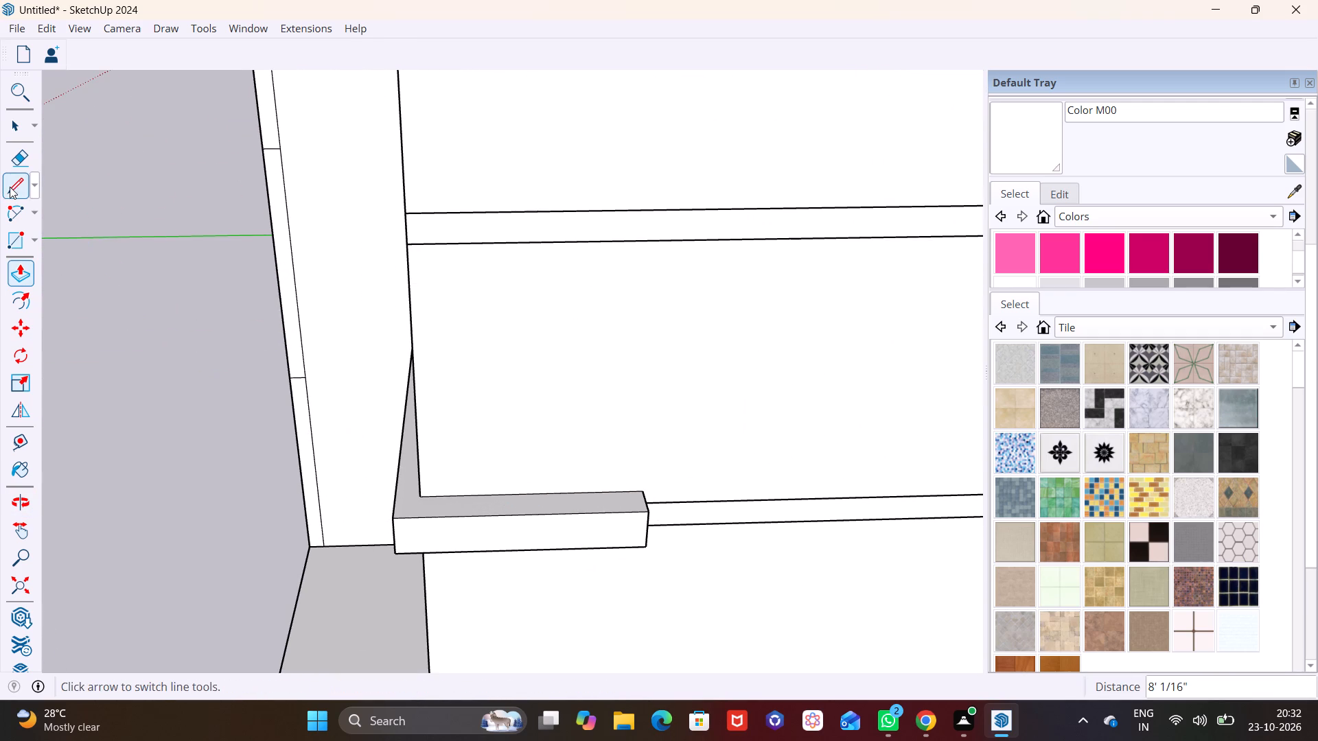
click(10, 187)
click(31, 239)
click(49, 259)
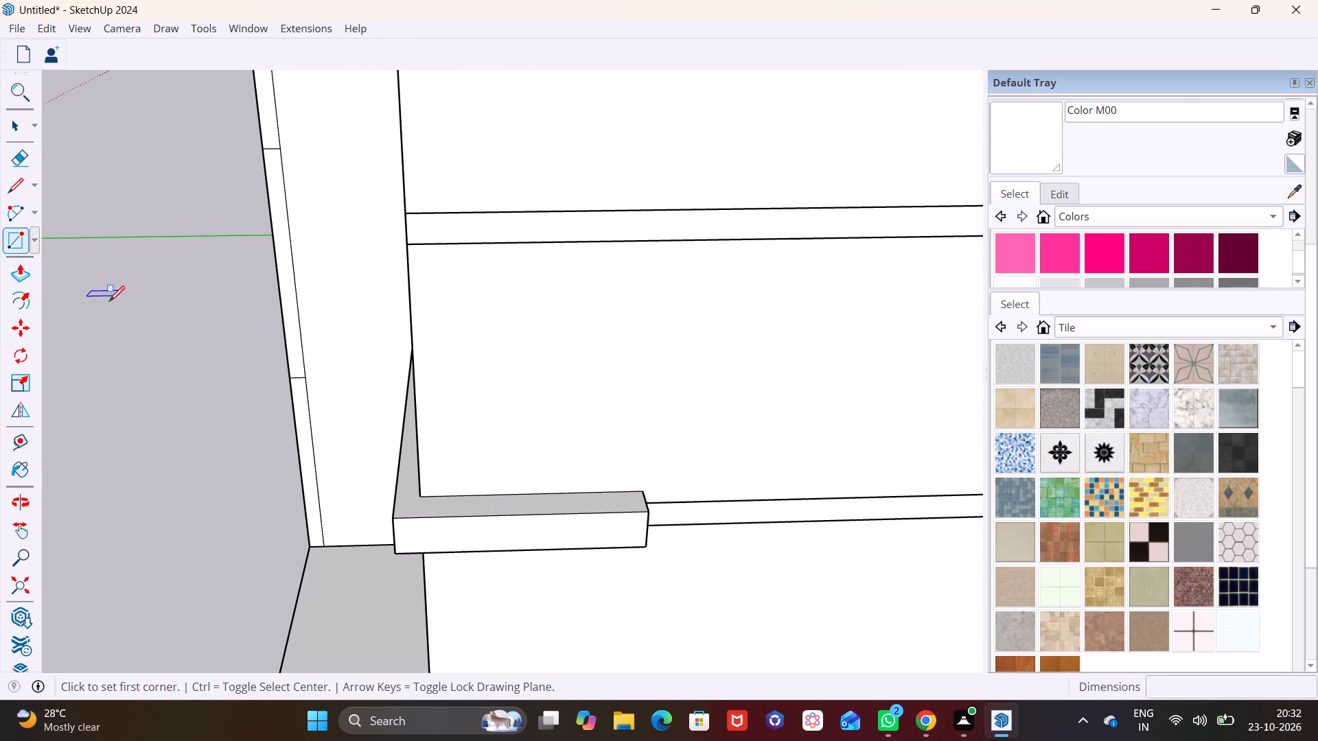
middle_drag(632, 495, 644, 565)
scroll(660, 581, up, 3)
click(652, 567)
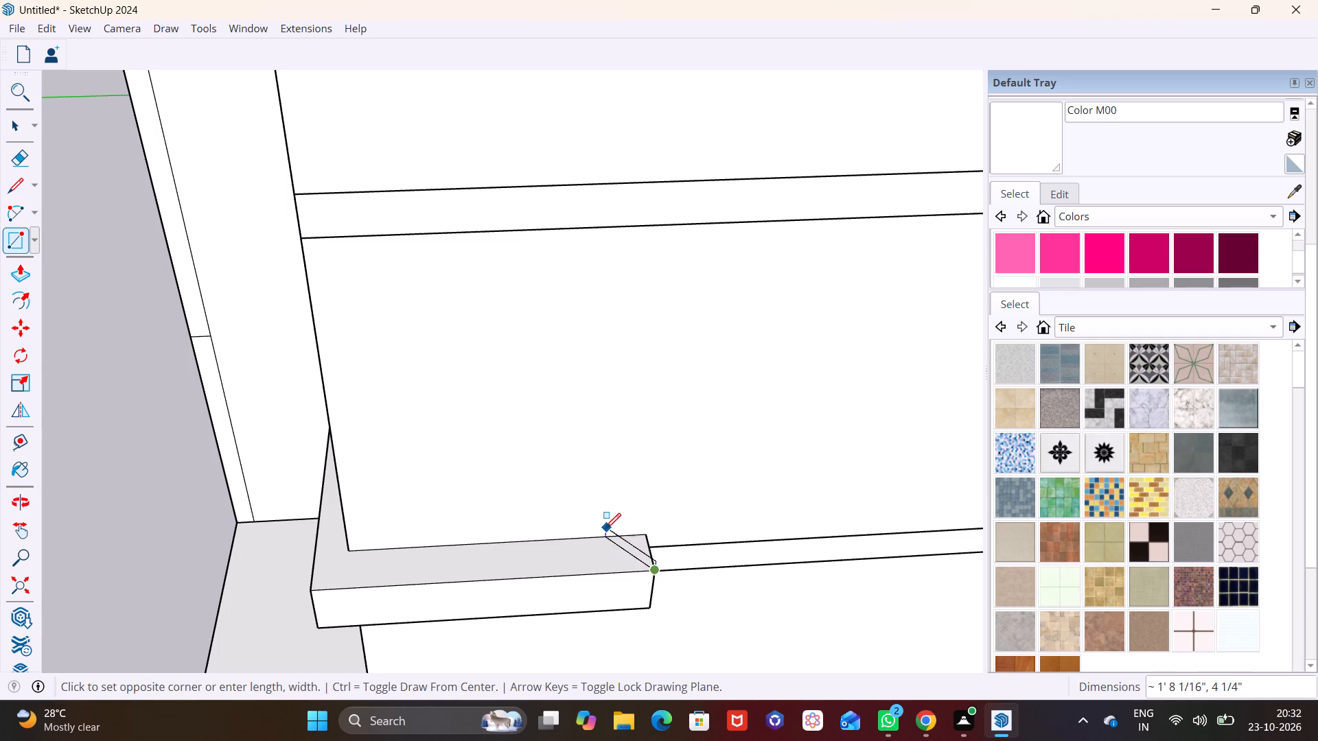
click(598, 540)
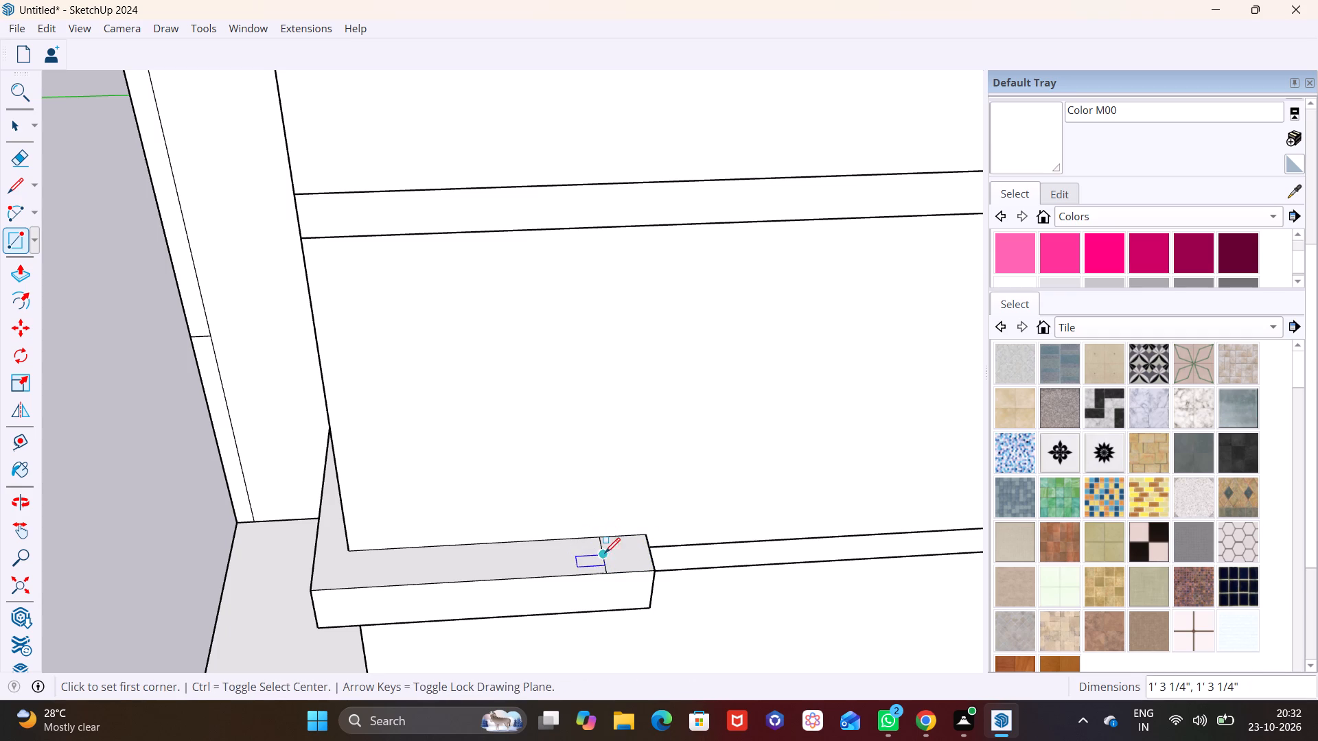
Push/Pull the square upward into a vertical post reaching the top edge of the next floor band.
key(space)
click(619, 554)
click(19, 275)
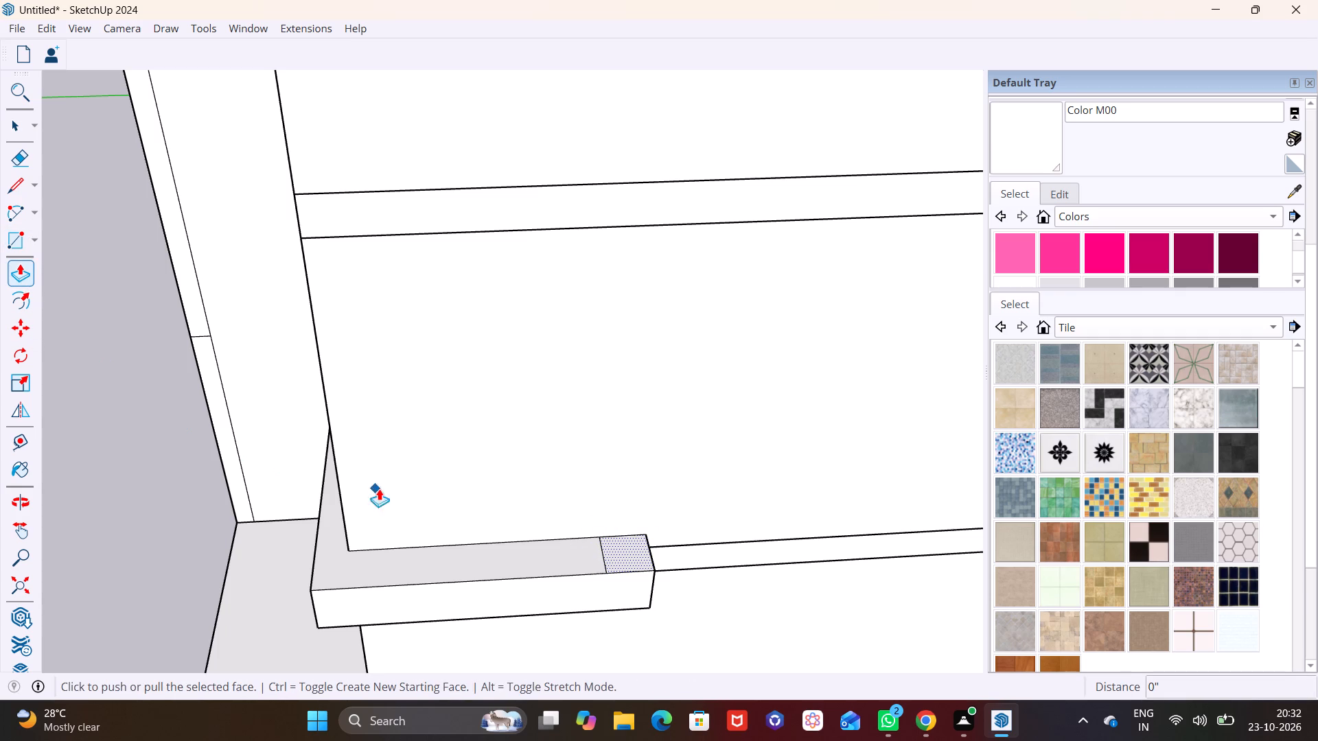
drag(610, 553, 578, 242)
drag(640, 246, 639, 195)
drag(640, 233, 640, 232)
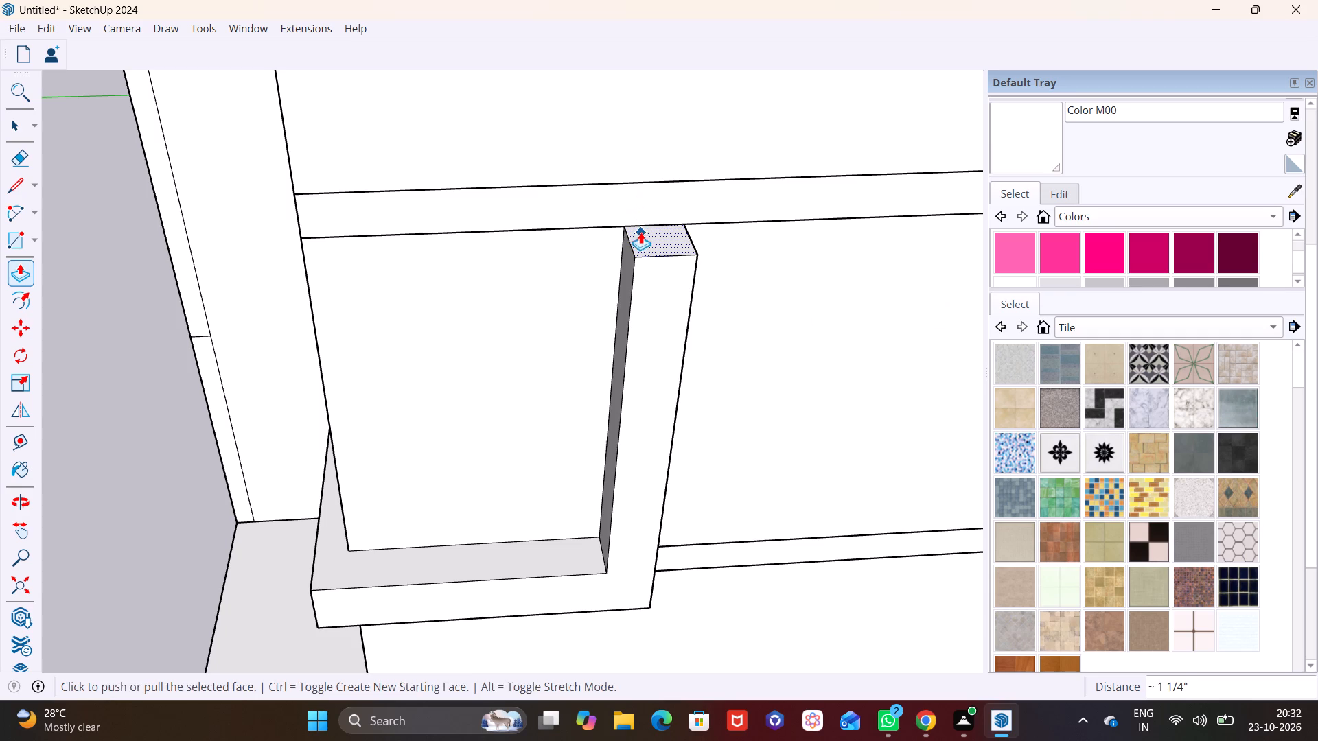
drag(640, 232, 639, 189)
click(639, 189)
click(601, 186)
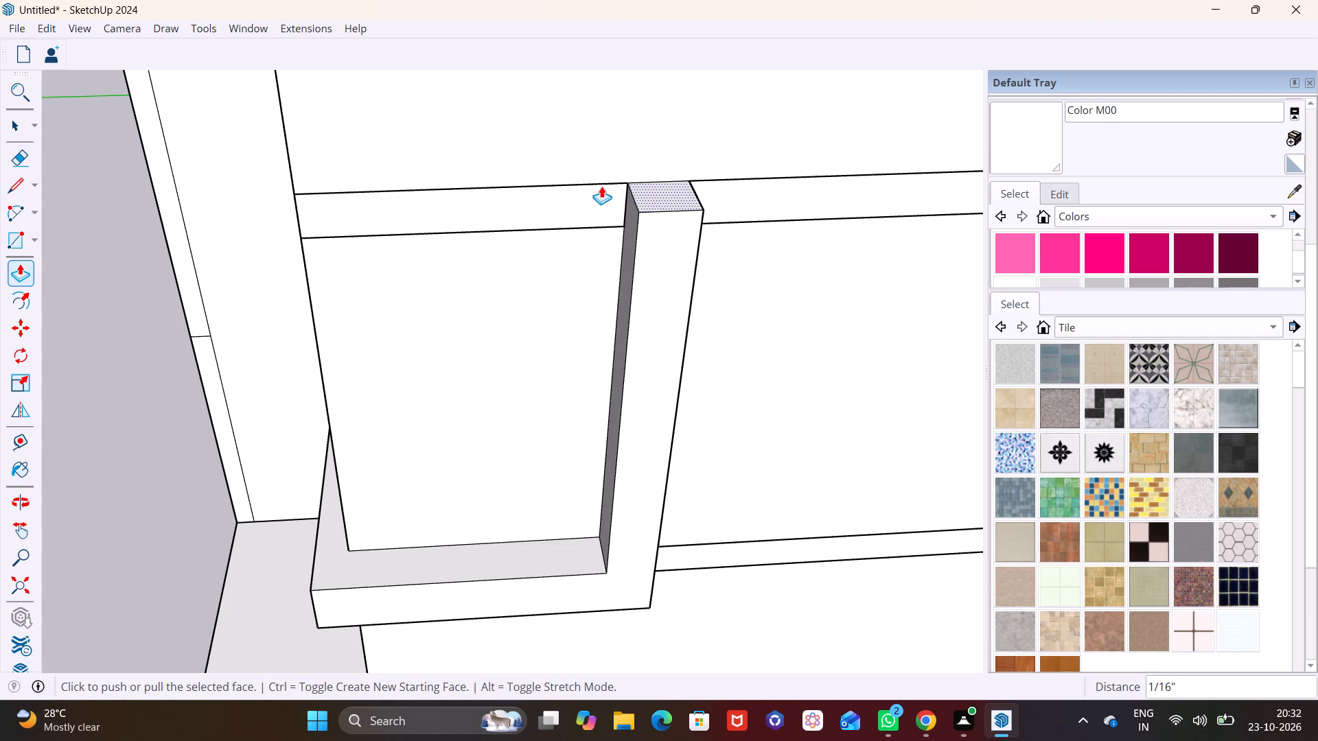
Draw a rectangle about 10 9/16" by 1' 3 1/4" at the top of the post's side face nearest the building corner.
key(space)
scroll(545, 346, up, 1)
middle_drag(545, 346, 559, 363)
scroll(559, 363, down, 1)
middle_drag(557, 364, 807, 262)
scroll(680, 247, up, 3)
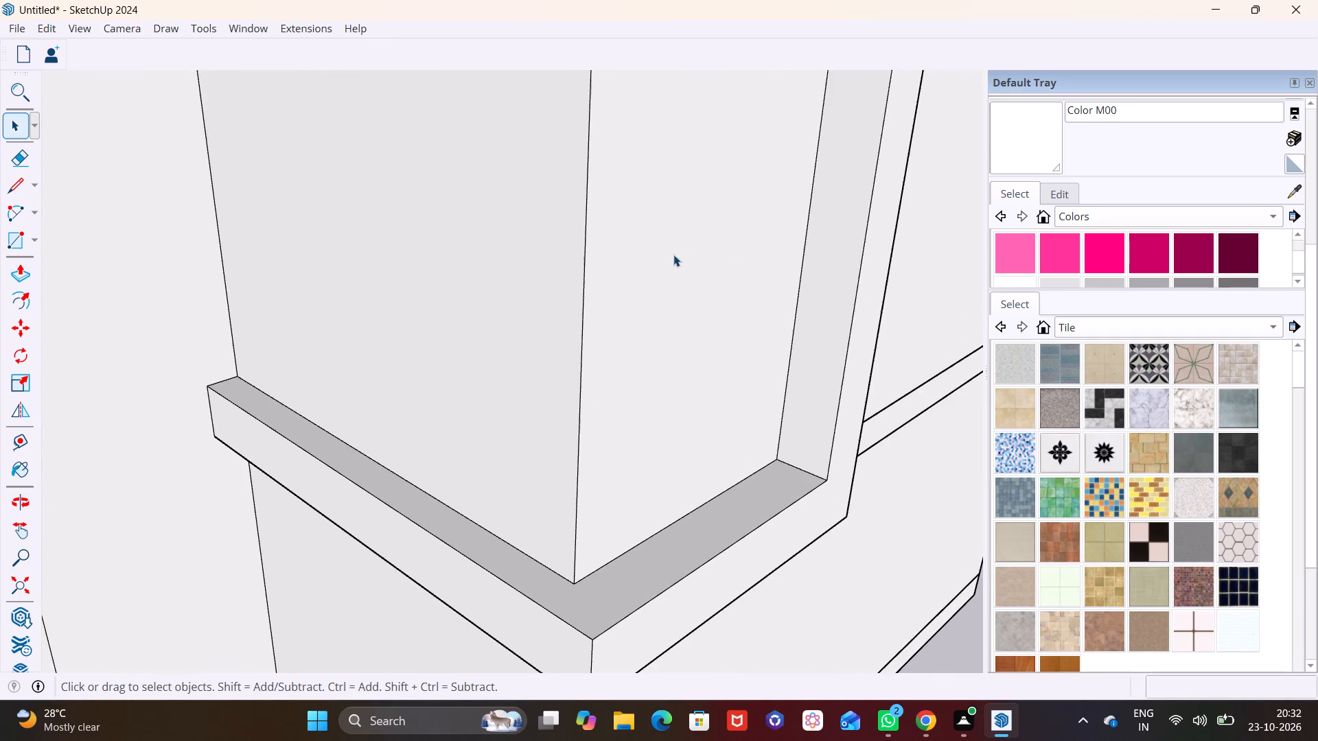
middle_drag(673, 255, 592, 491)
scroll(717, 271, up, 3)
shift+middle_drag(721, 241, 508, 301)
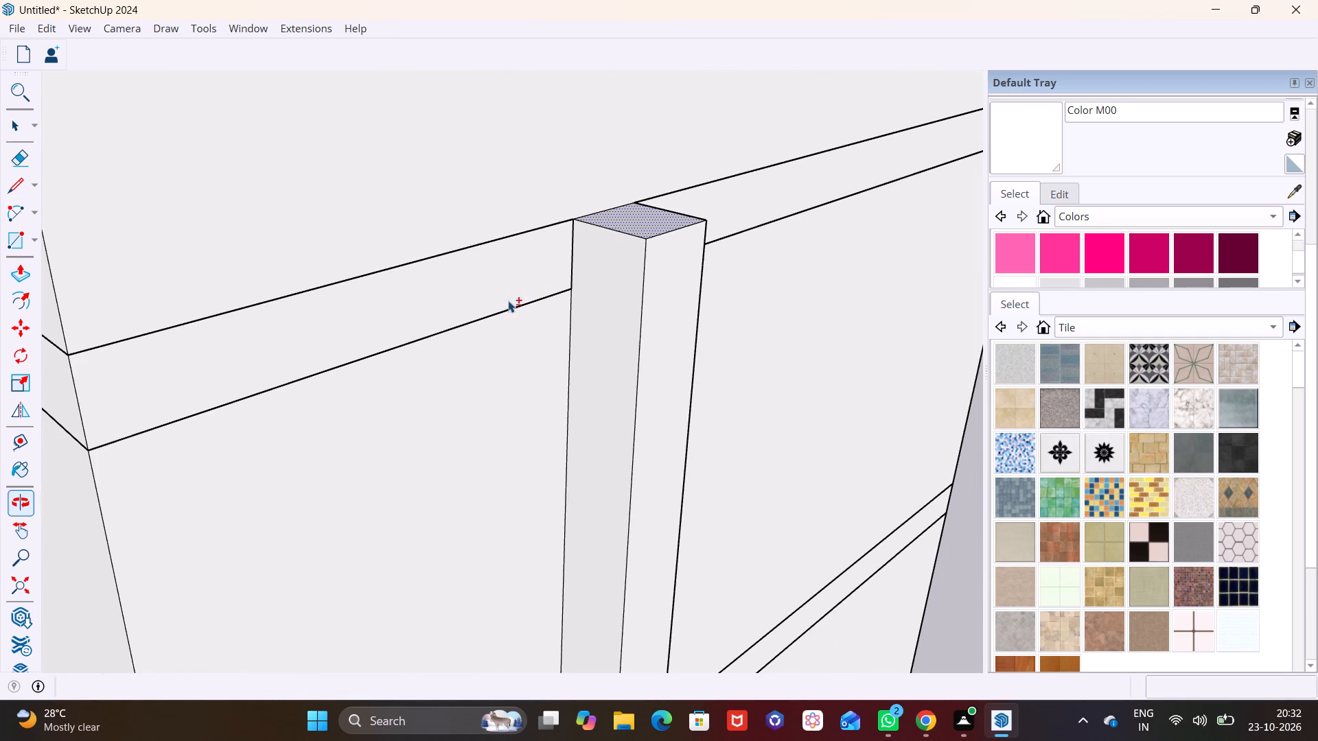
click(12, 182)
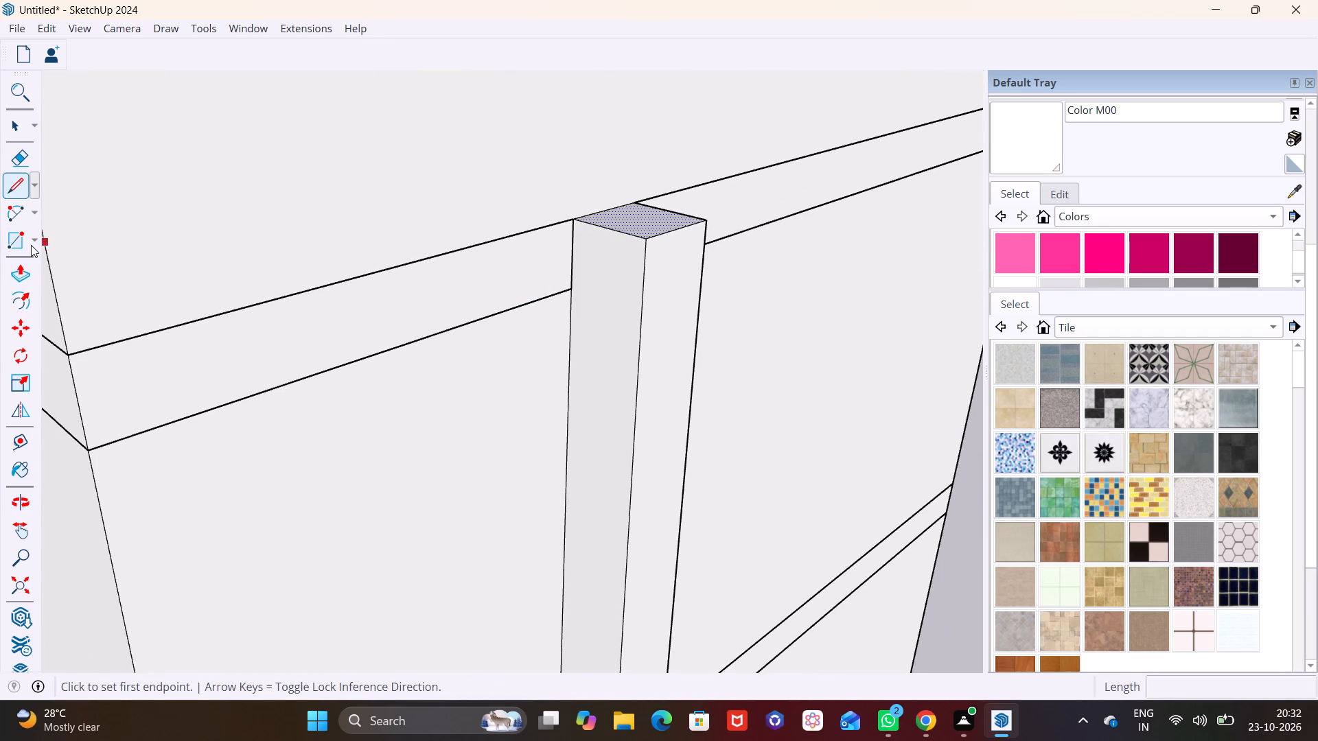
click(38, 241)
click(49, 266)
scroll(587, 256, up, 2)
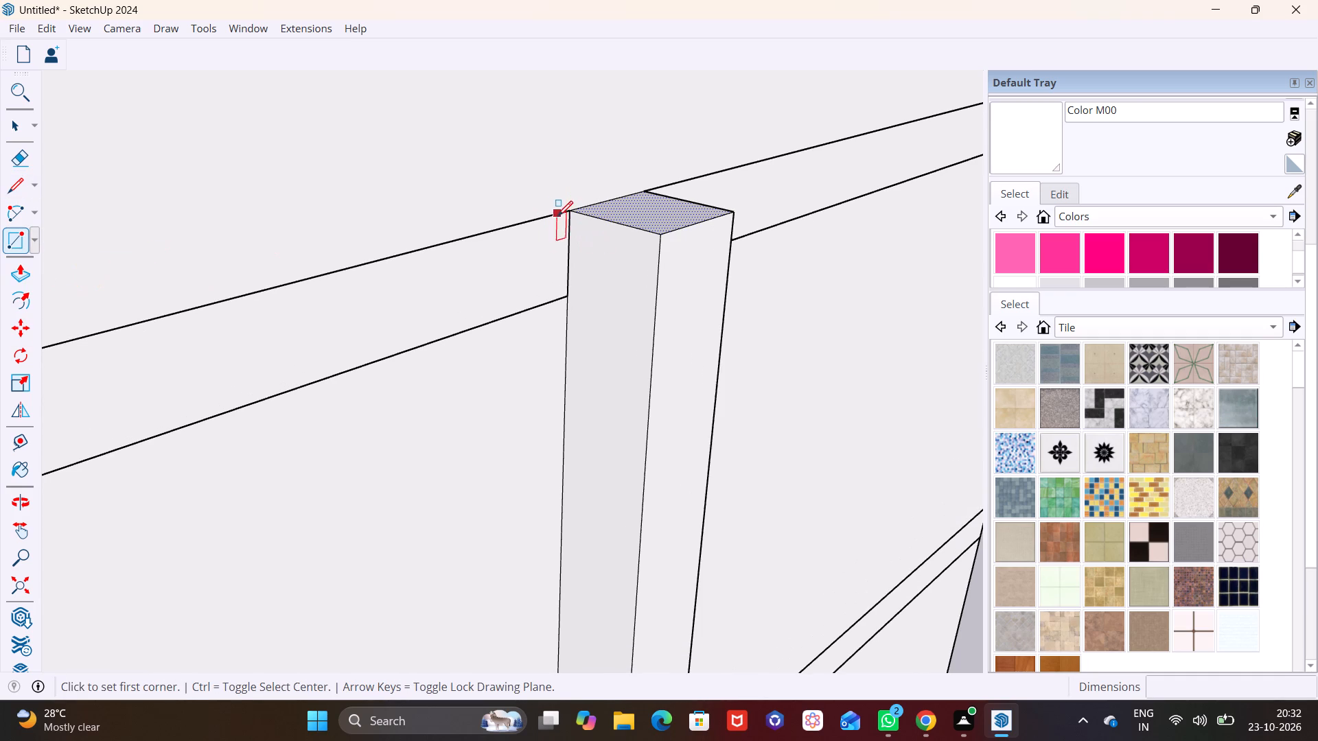
click(571, 213)
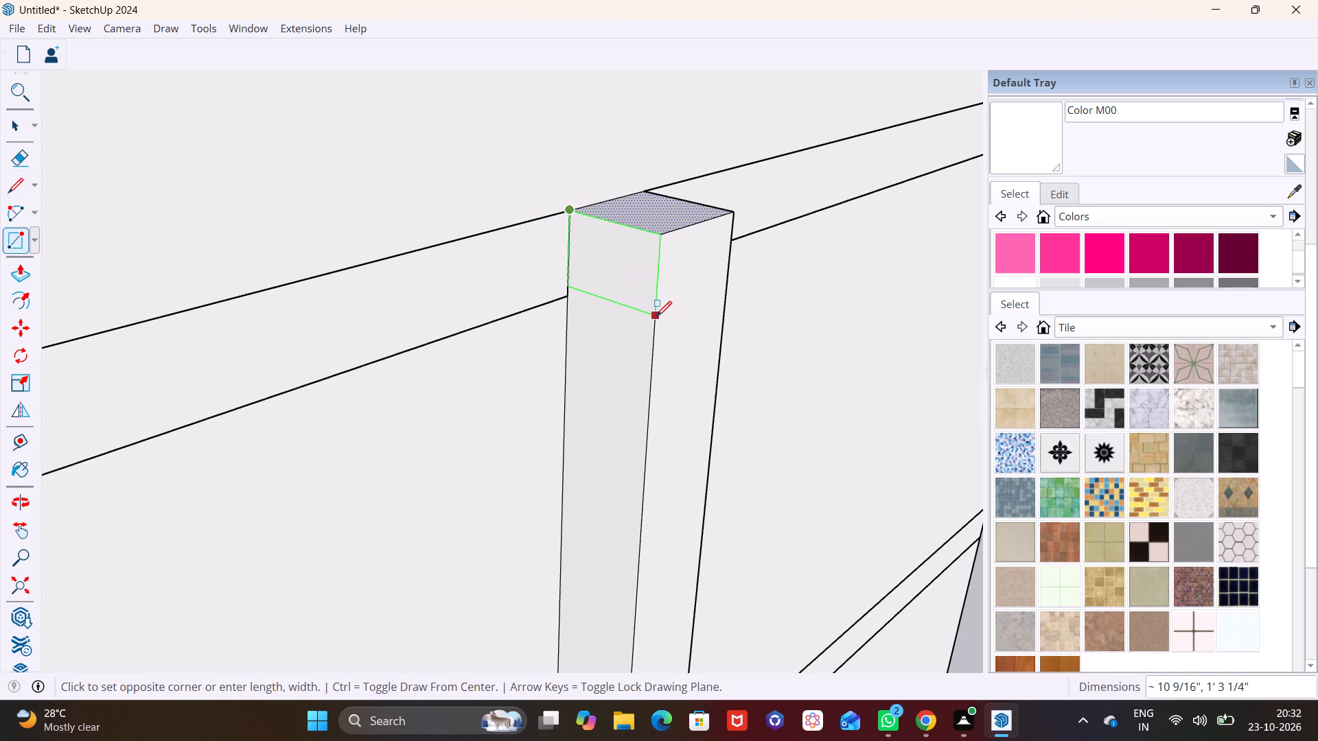
click(656, 316)
key(space)
Push/Pull the rectangle along the wing's side wall to form a top beam extending past the building corner.
click(615, 286)
click(30, 274)
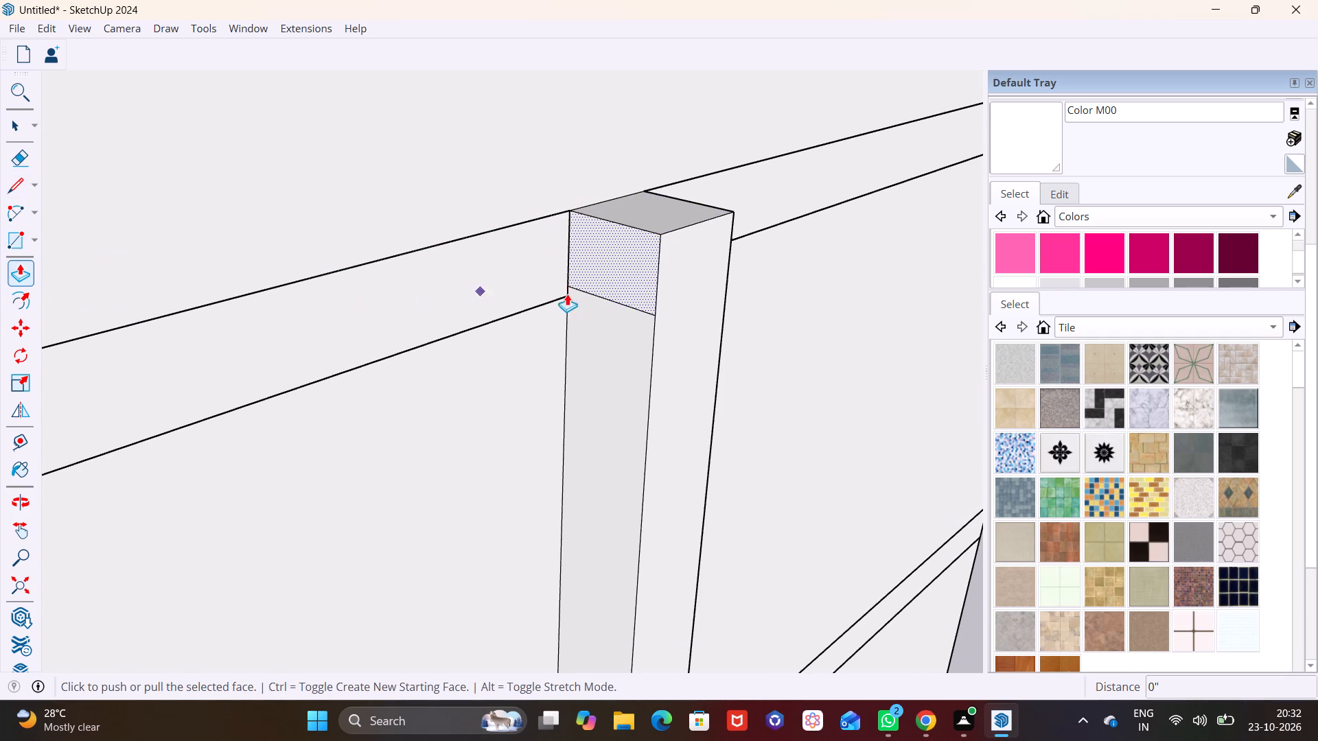
drag(631, 274, 250, 373)
scroll(268, 385, down, 6)
shift+middle_drag(266, 388, 586, 343)
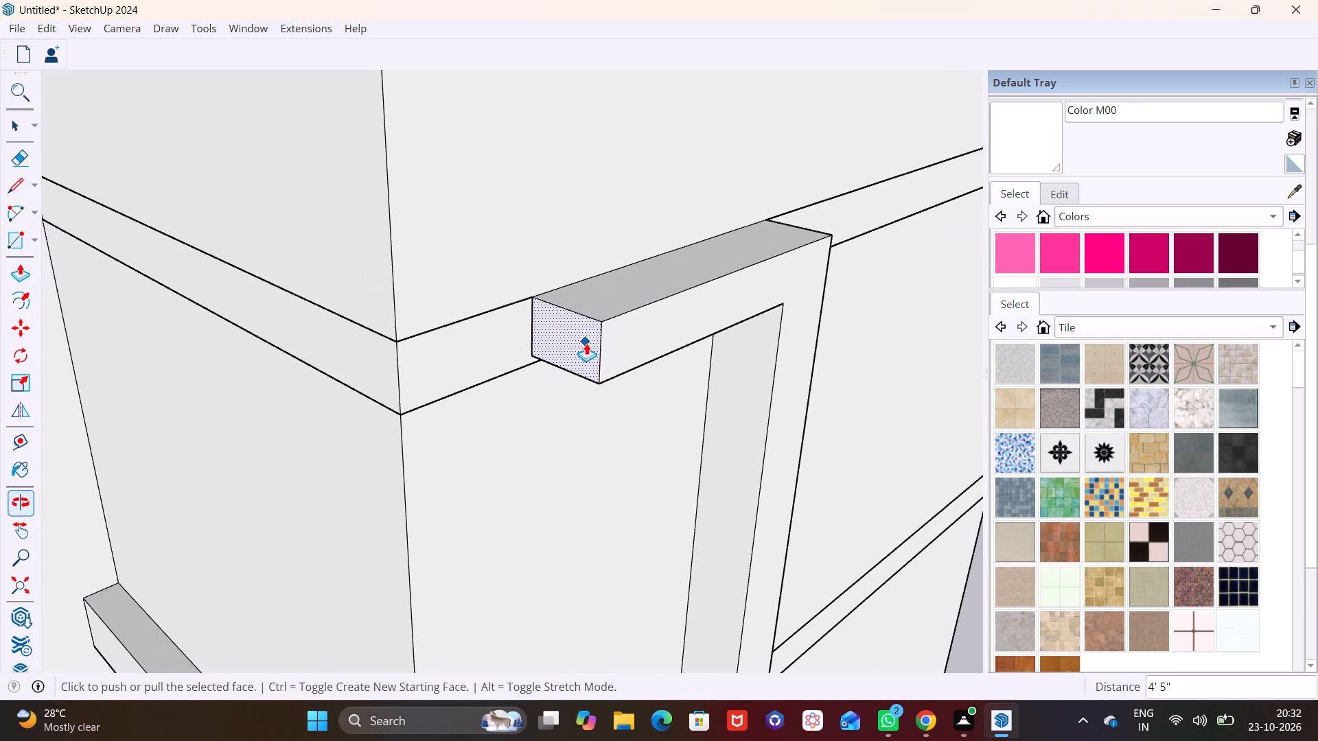
drag(586, 343, 389, 393)
click(386, 392)
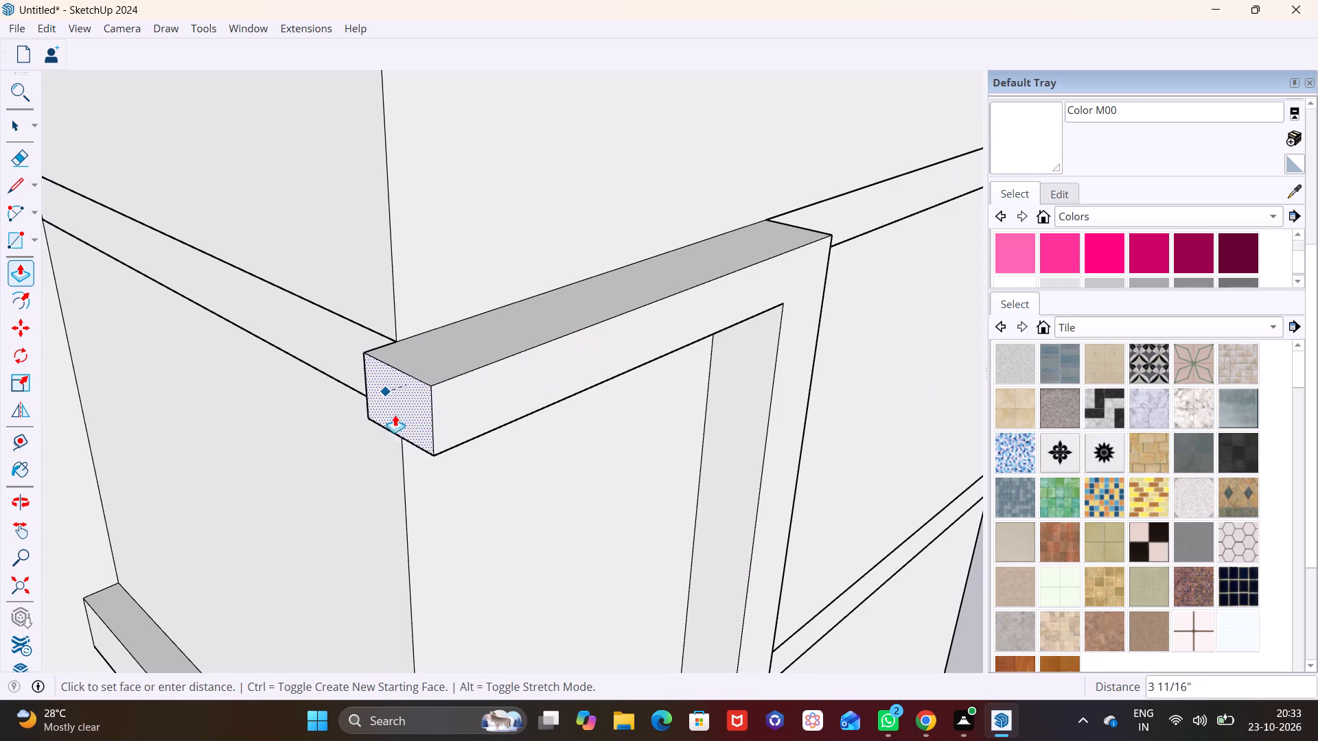
click(375, 418)
key(space)
Draw a rectangle about 10 9/16" by 1' 5/16" on the inner face of the beam's overhang beyond the corner.
middle_drag(378, 401, 815, 406)
scroll(680, 405, up, 3)
middle_drag(682, 404, 687, 404)
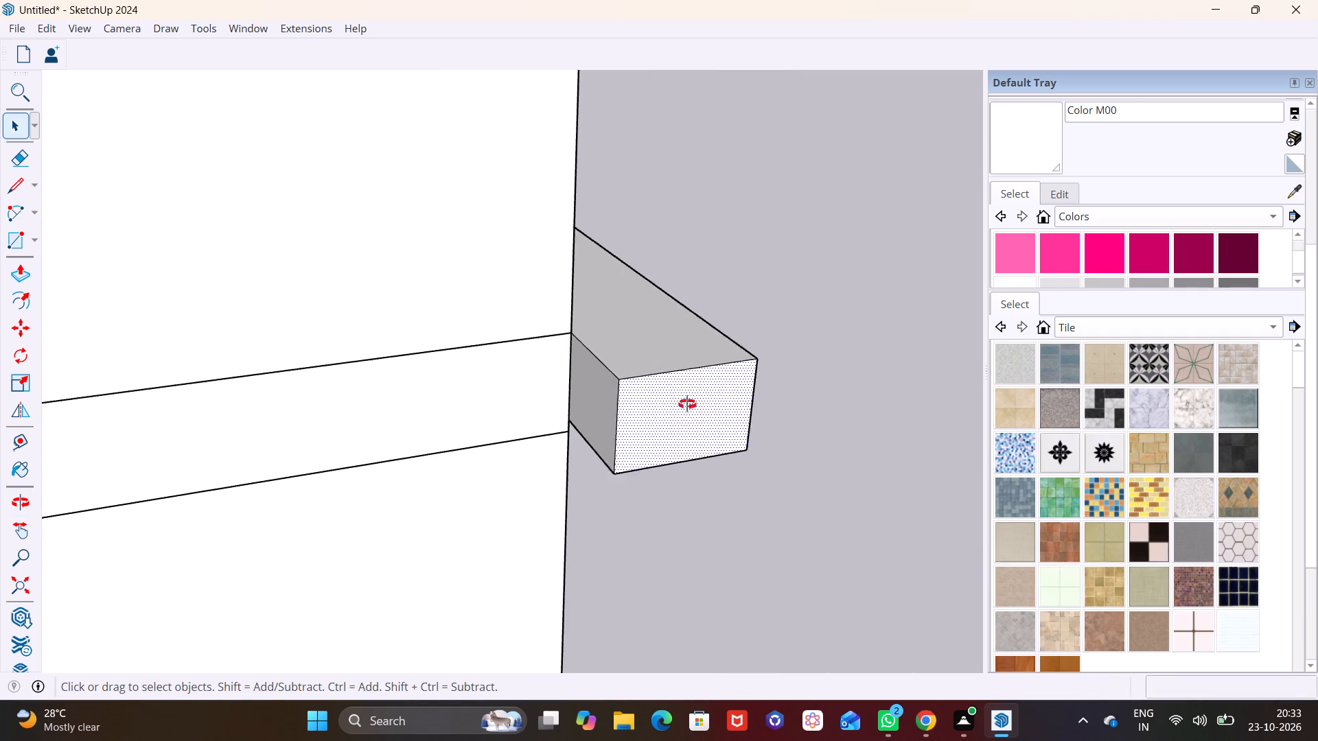
middle_drag(687, 404, 897, 353)
click(34, 232)
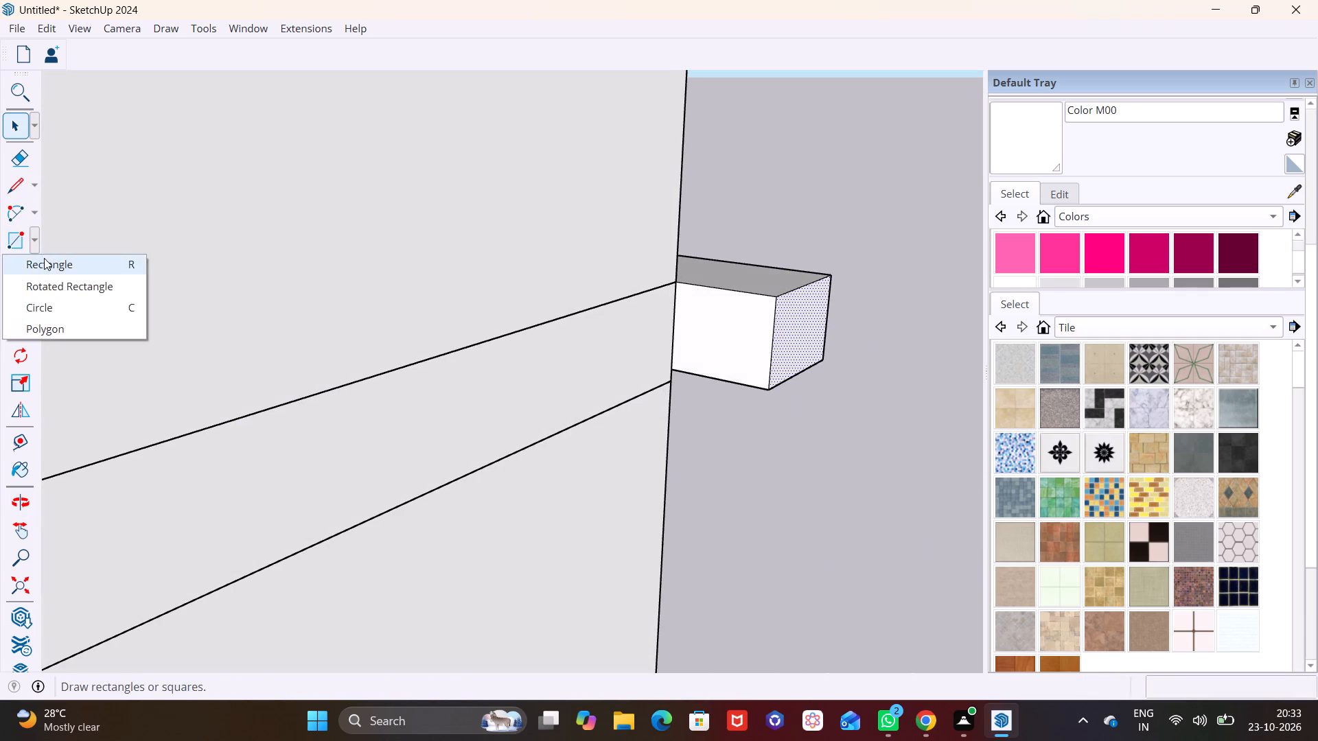
click(44, 258)
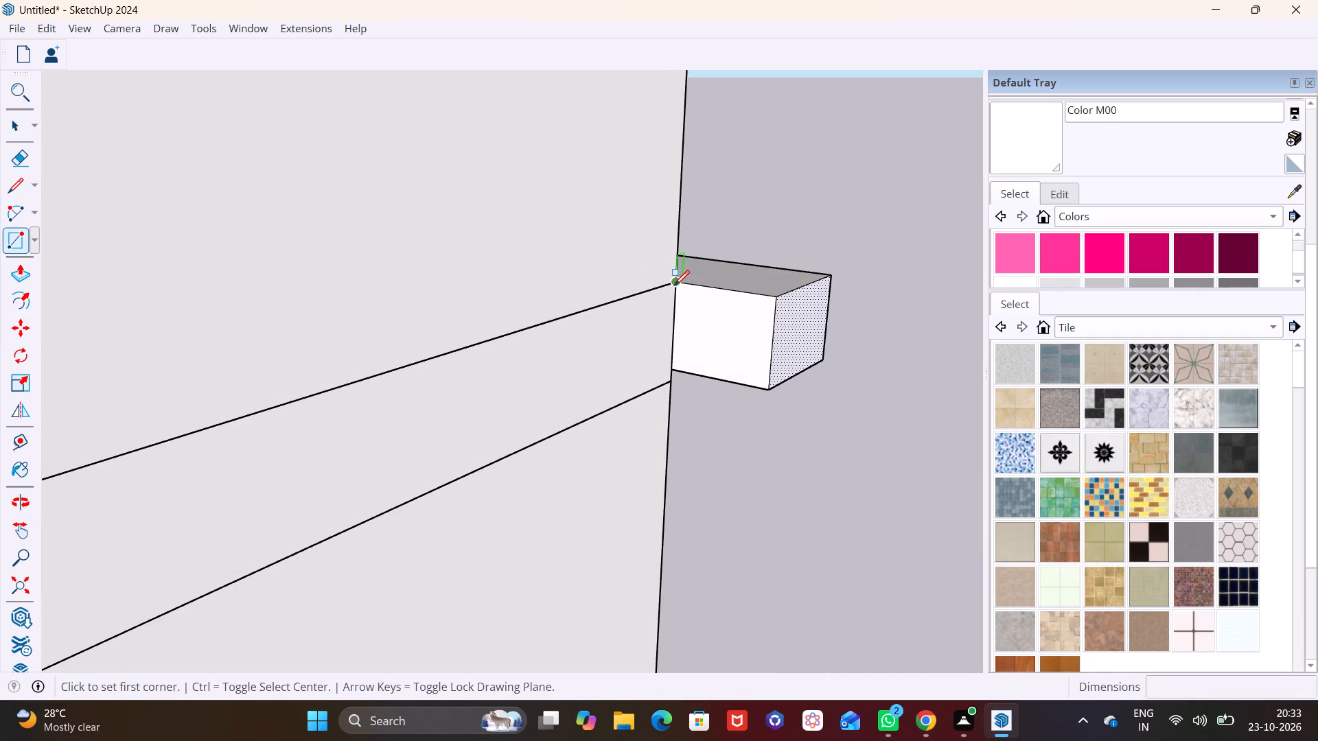
click(674, 285)
drag(772, 388, 762, 403)
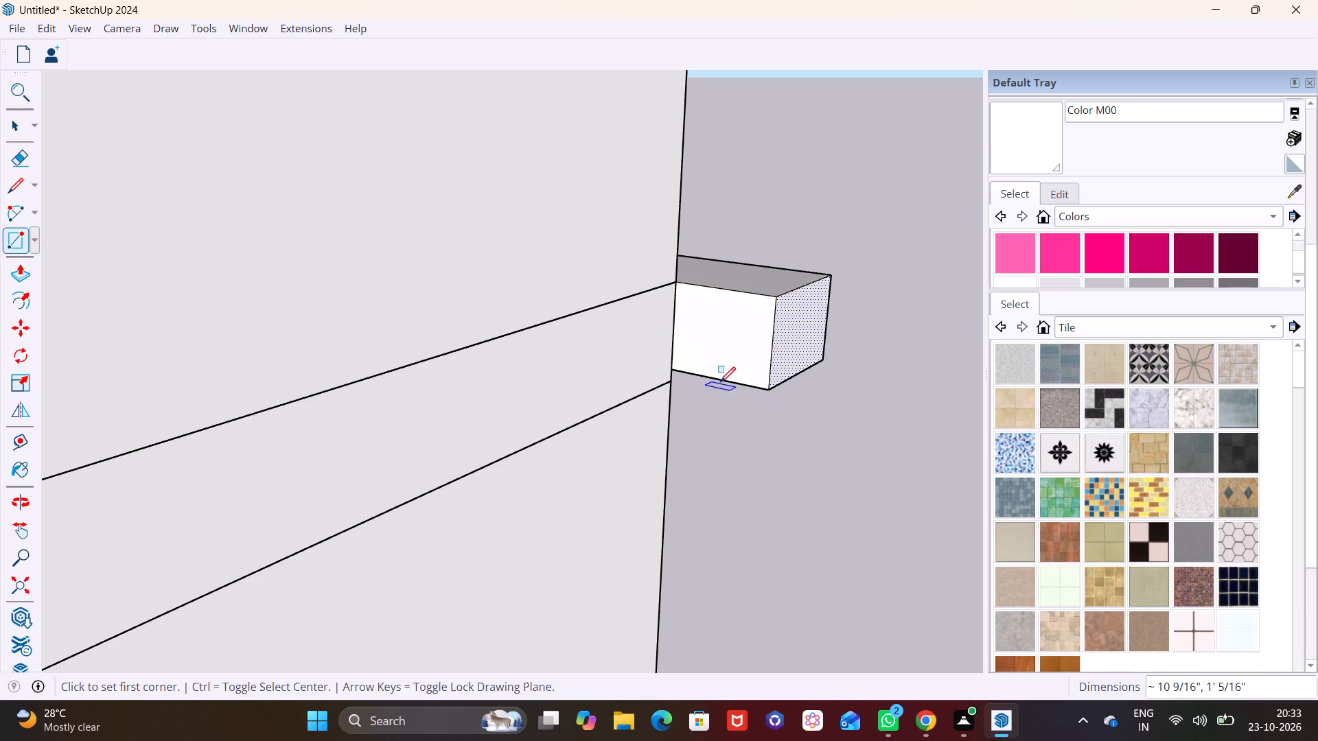
key(space)
Push/Pull the overhang's inner face along the wing's front wall until the top beam meets the tall projecting fin.
click(715, 355)
click(22, 275)
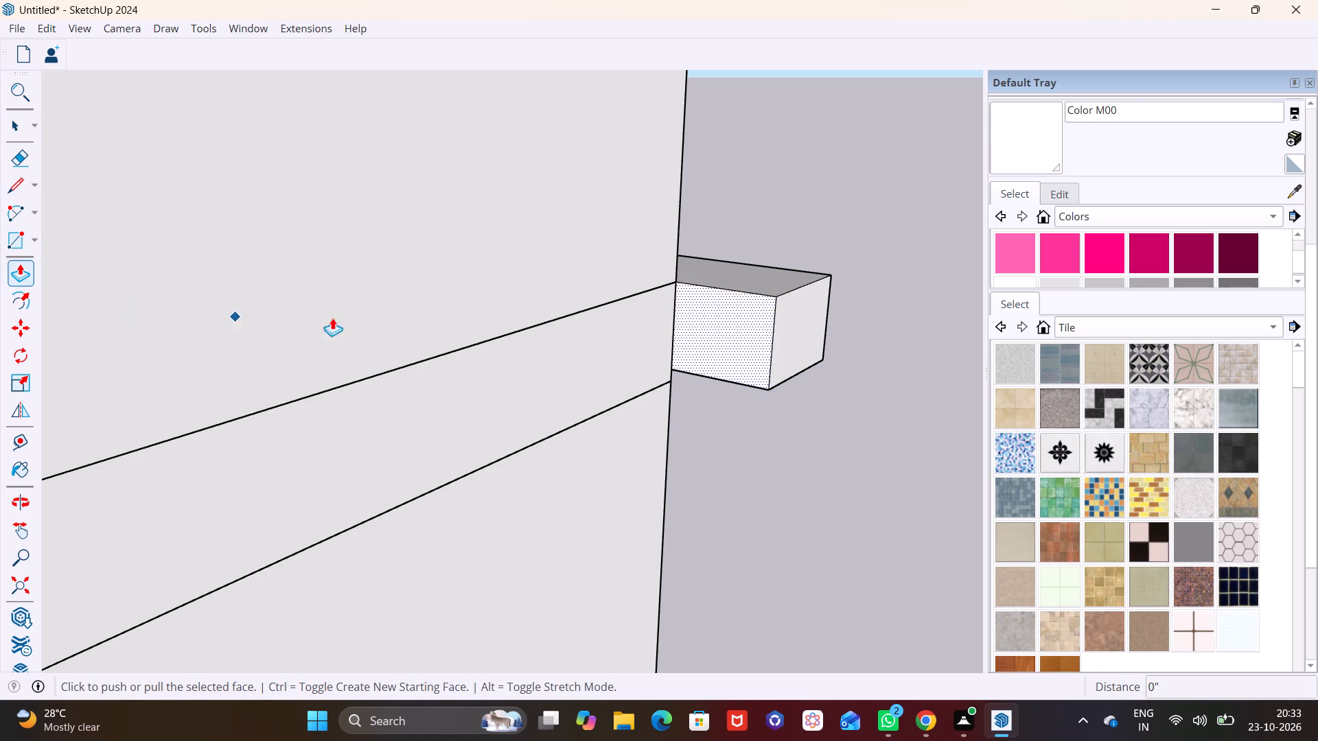
scroll(418, 325, down, 2)
drag(678, 340, 314, 405)
click(314, 405)
scroll(314, 405, down, 5)
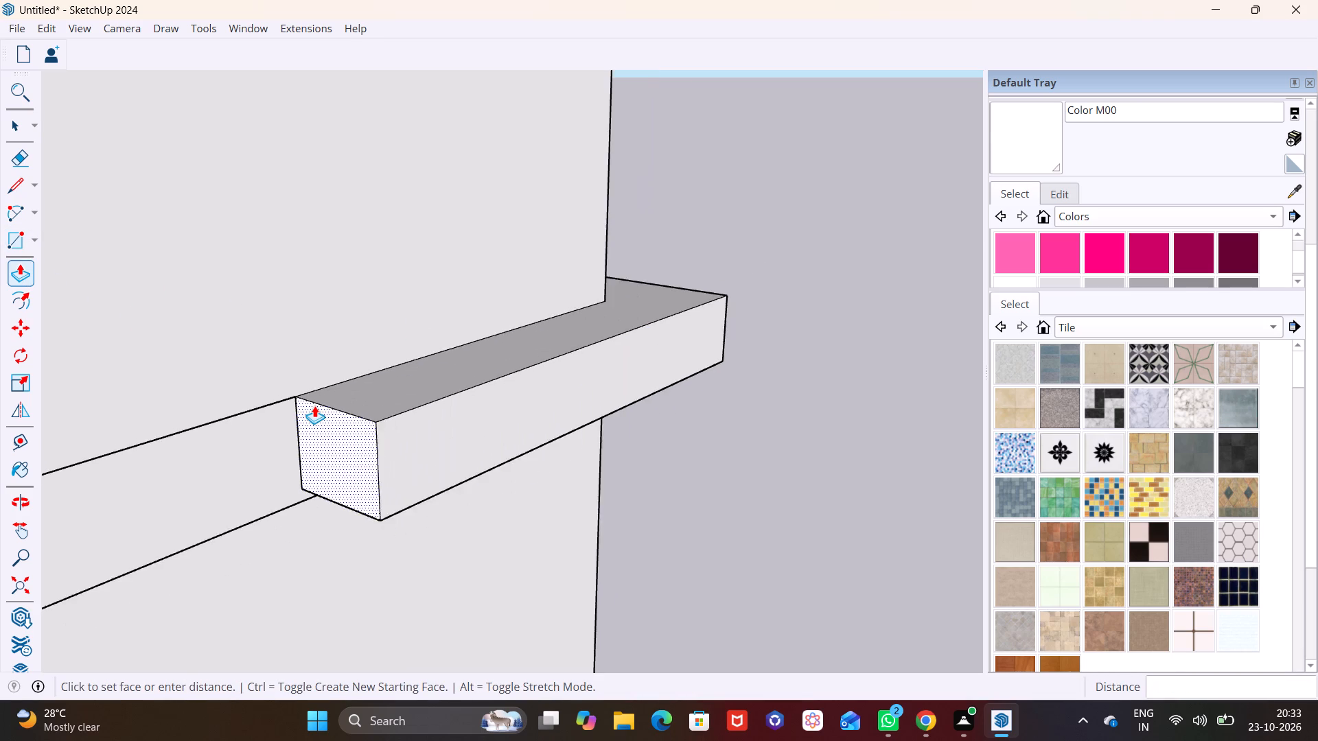
scroll(314, 405, down, 2)
shift+middle_drag(319, 405, 701, 256)
scroll(711, 269, down, 15)
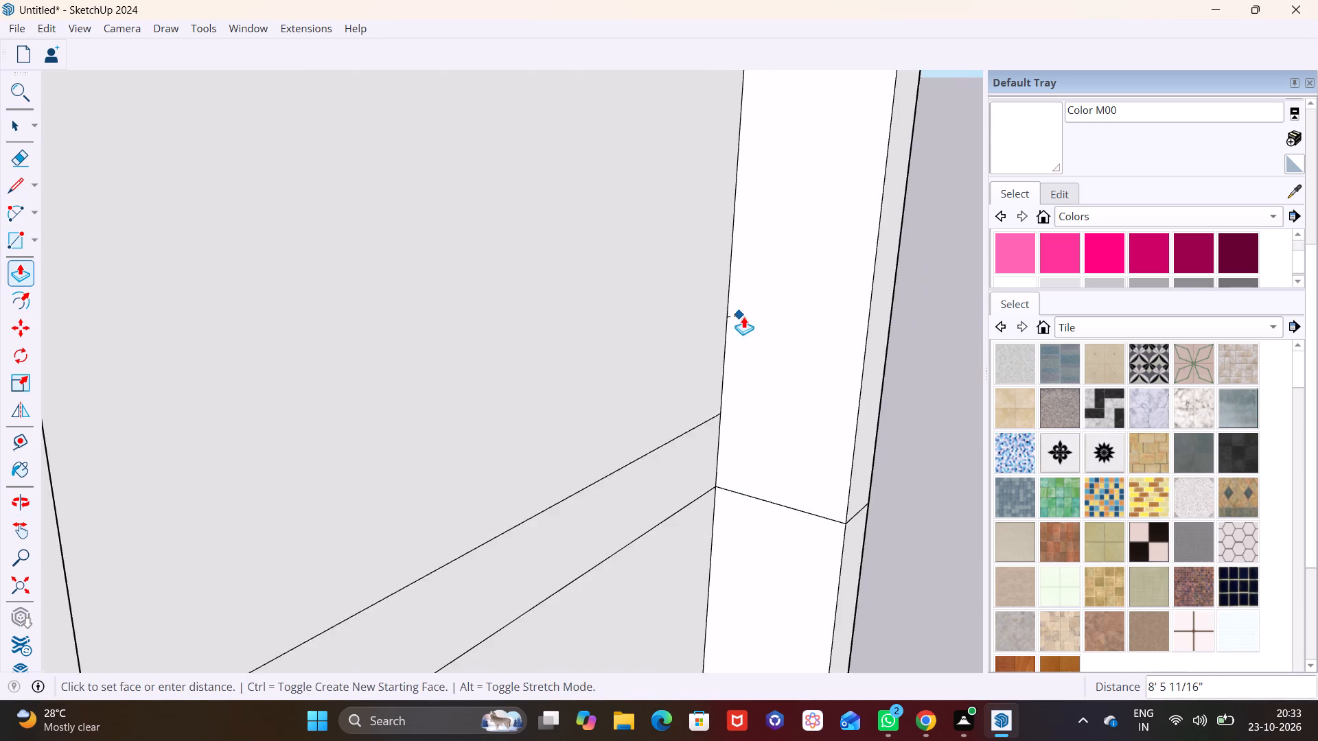
scroll(743, 316, down, 3)
shift+middle_drag(760, 310, 382, 329)
middle_drag(472, 305, 277, 311)
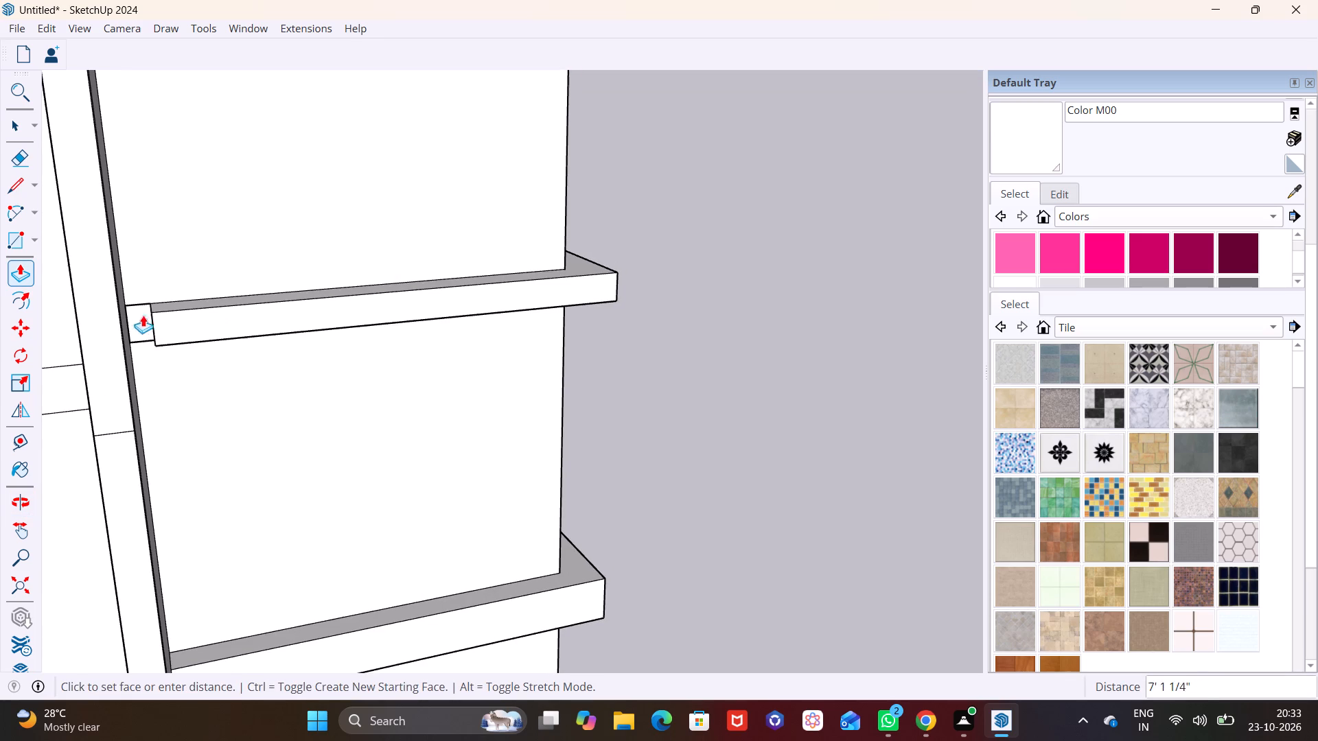
click(119, 316)
middle_drag(273, 336, 181, 322)
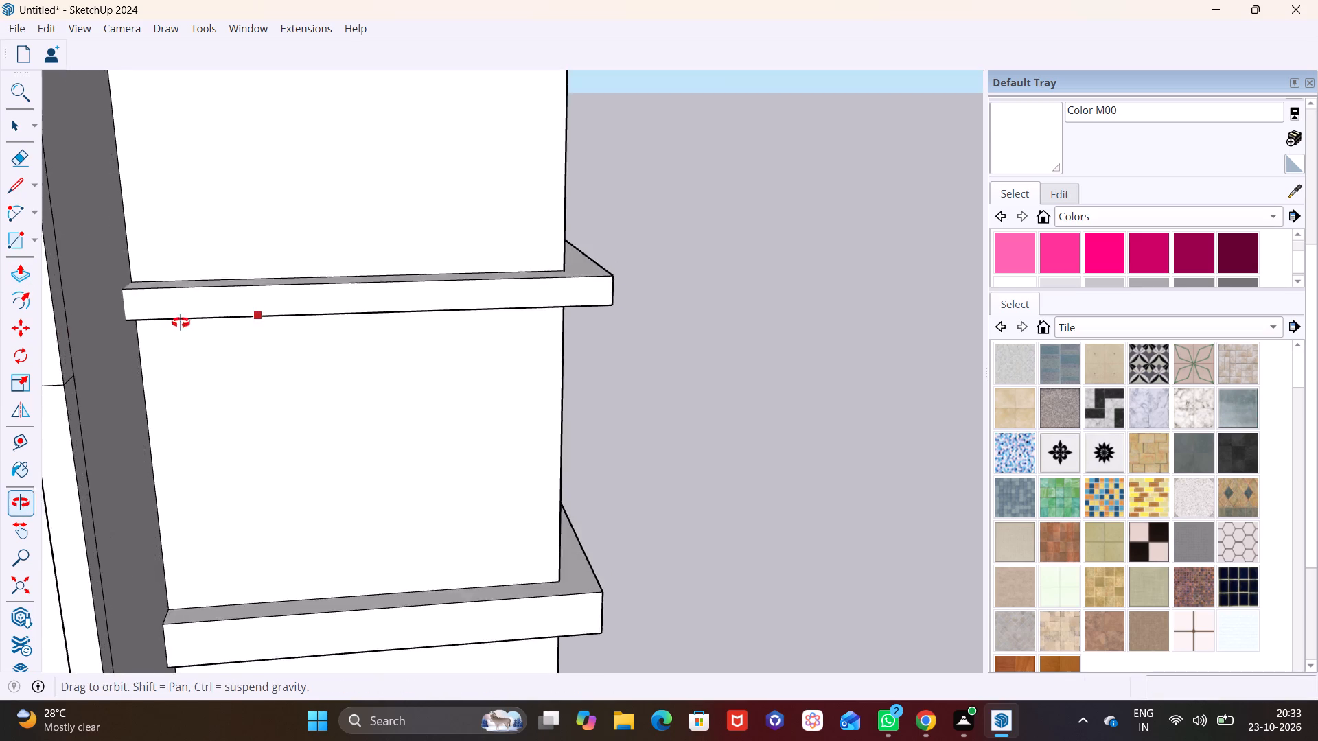
middle_drag(181, 322, 176, 257)
Push/Pull the top beam's underside down flush with the lower edge of the floor band behind it.
key(space)
scroll(380, 364, up, 1)
middle_drag(382, 360, 367, 227)
scroll(397, 239, up, 2)
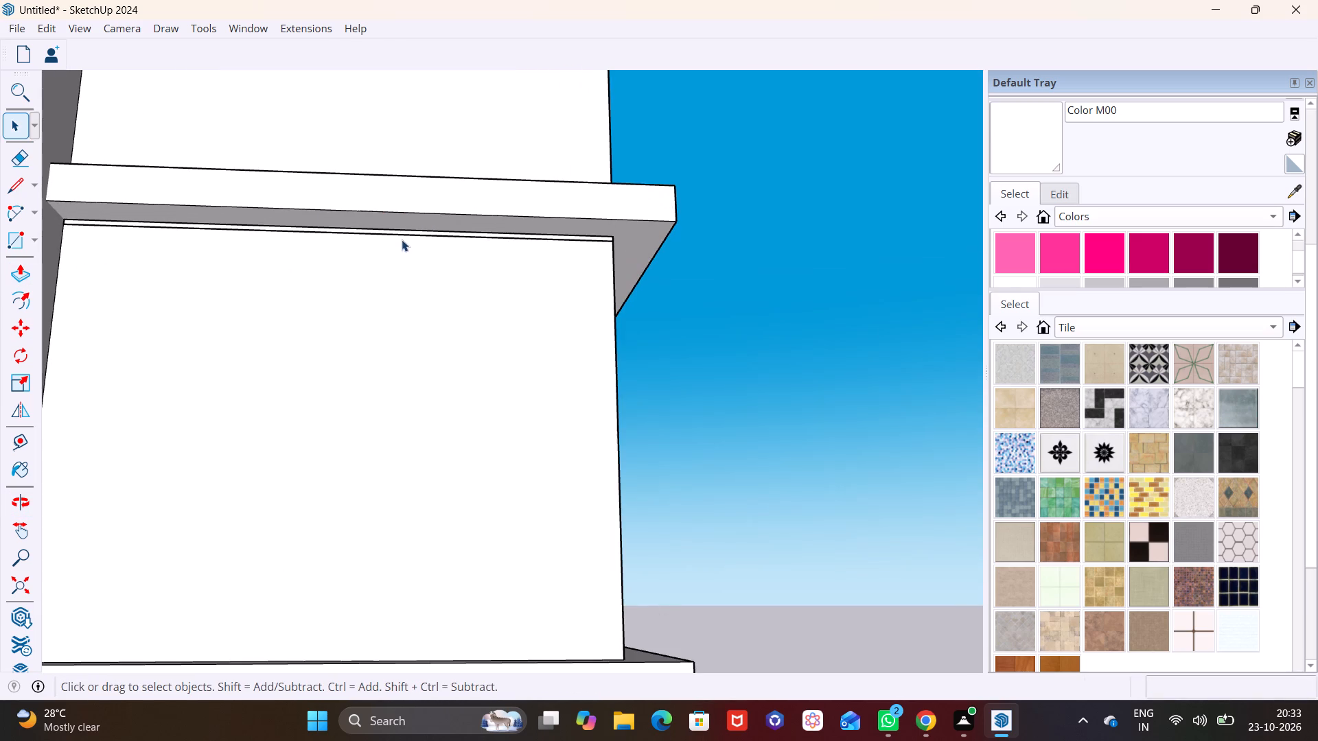
click(461, 226)
click(24, 267)
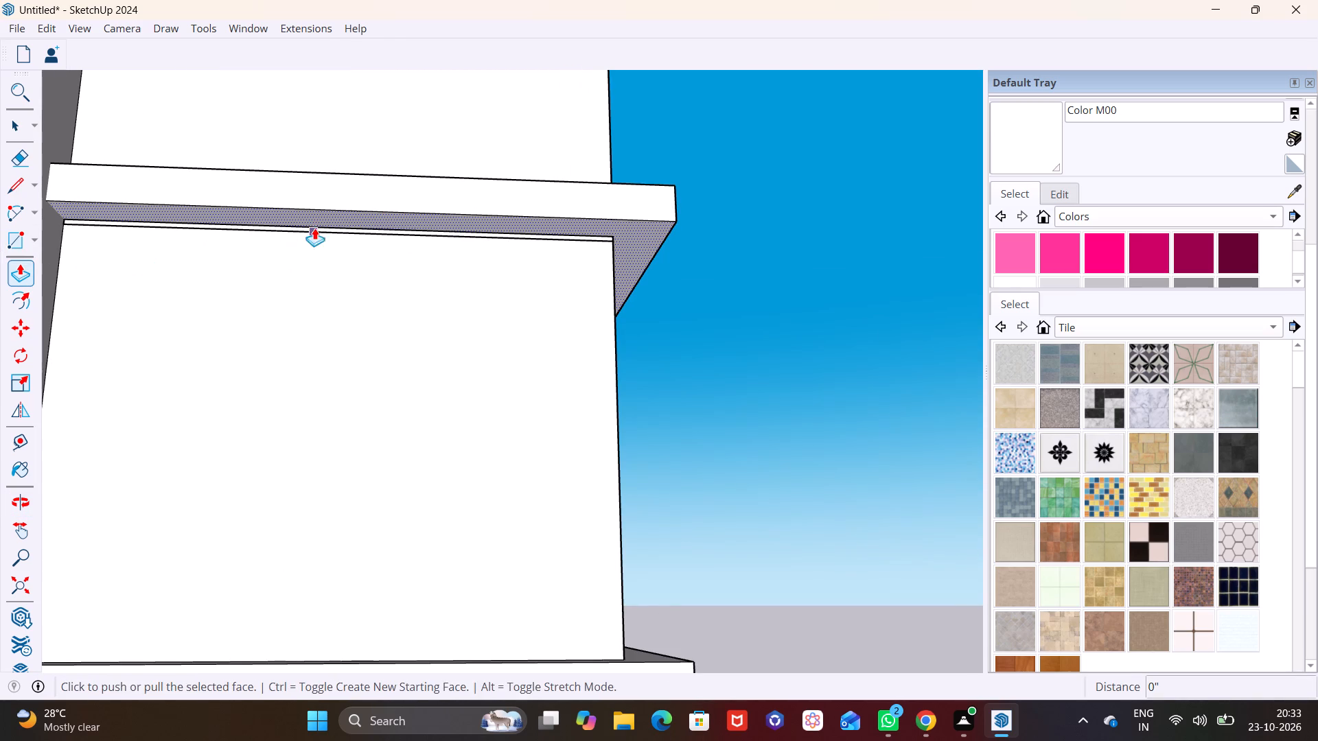
drag(328, 220, 330, 233)
click(330, 233)
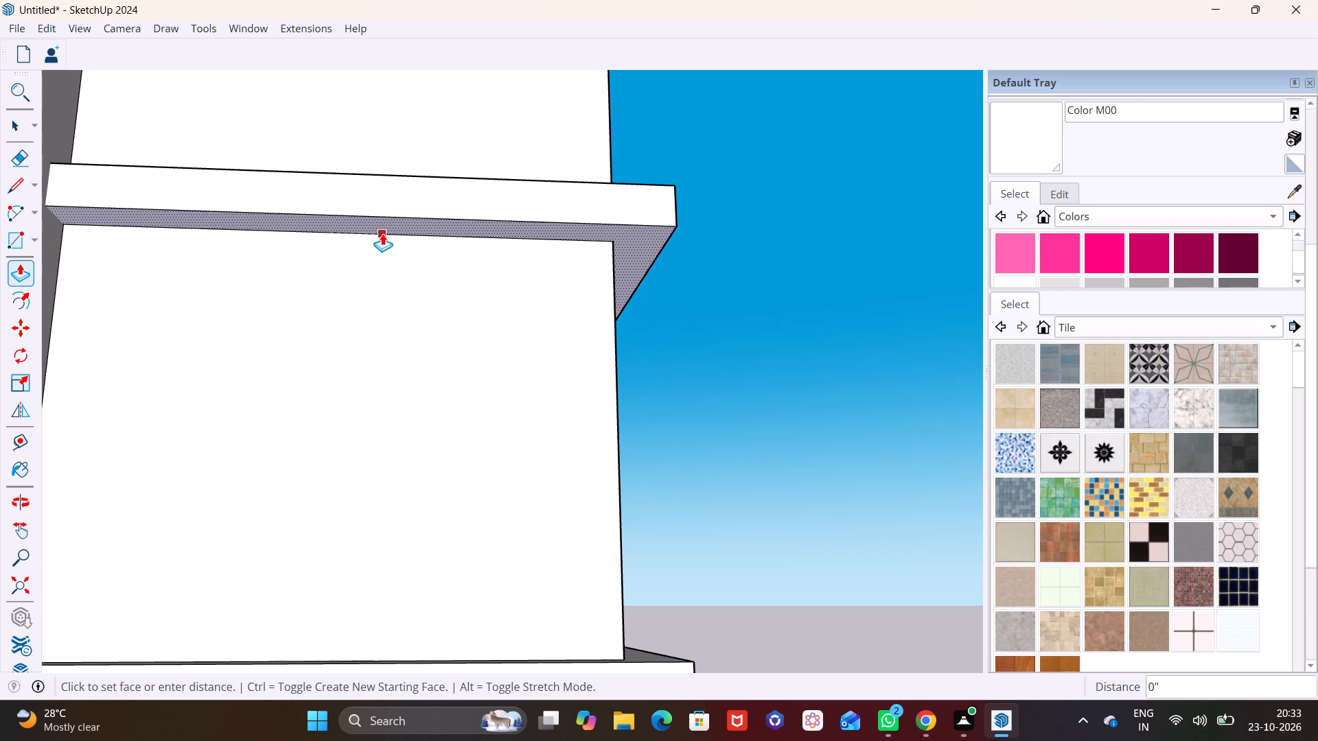
click(381, 236)
key(space)
Draw a 12' 6 5/8" by about 1' 2 3/8" rectangle over the front-wall floor band one storey above the wraparound frame.
scroll(544, 345, down, 6)
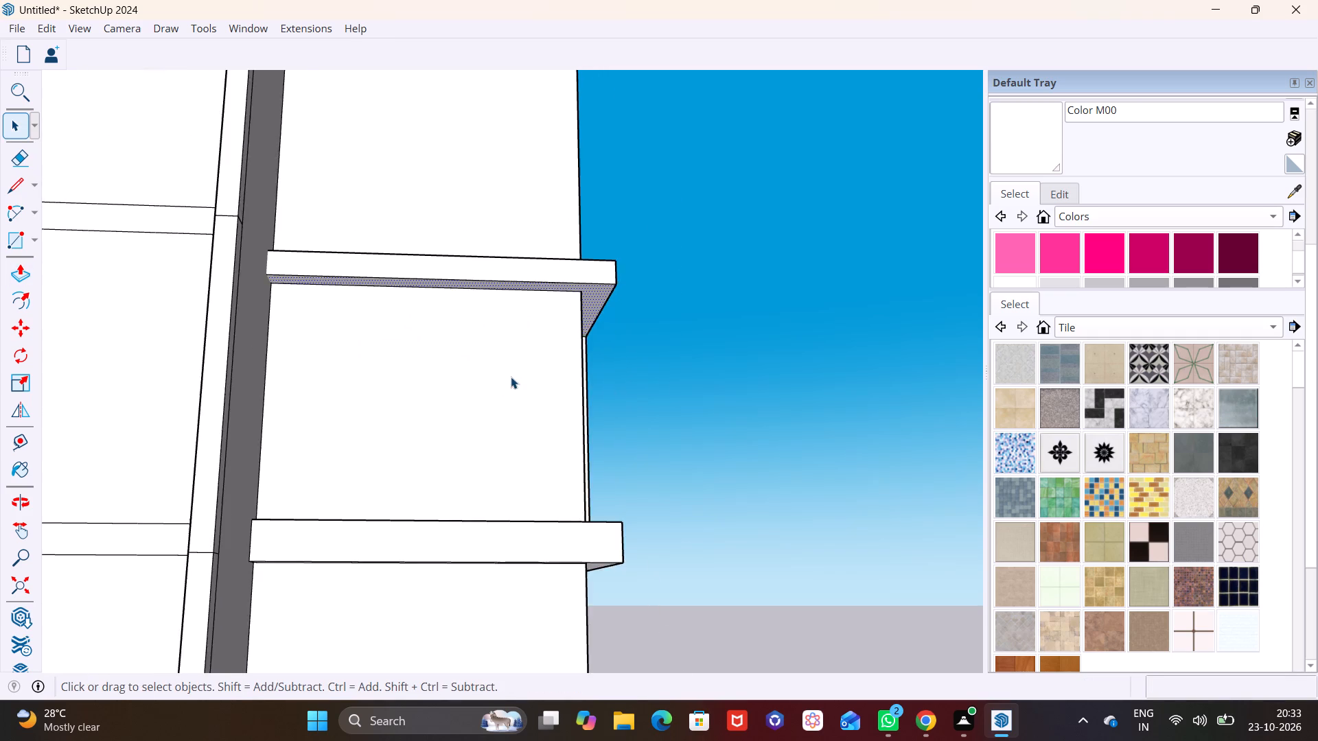
middle_drag(492, 388, 241, 443)
scroll(400, 429, down, 7)
shift+middle_drag(411, 405, 419, 466)
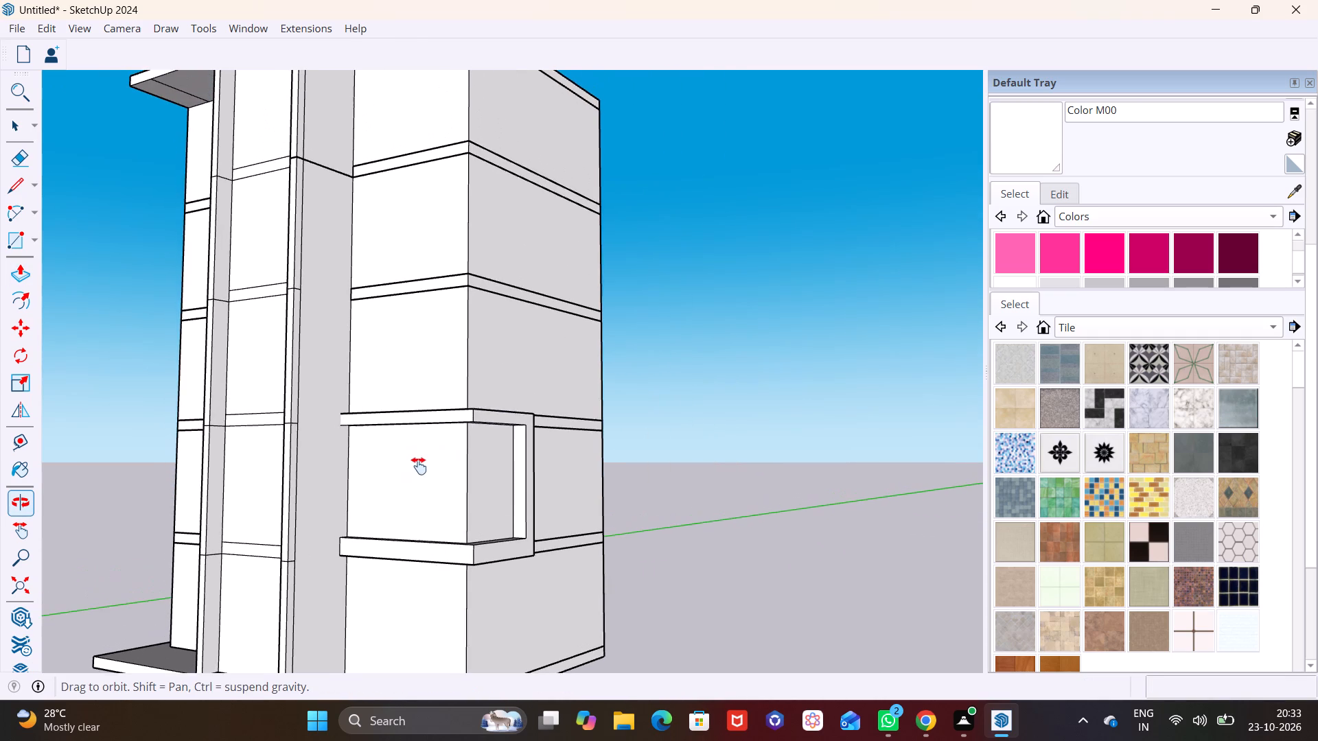
shift+middle_drag(419, 466, 419, 472)
middle_drag(430, 357, 436, 440)
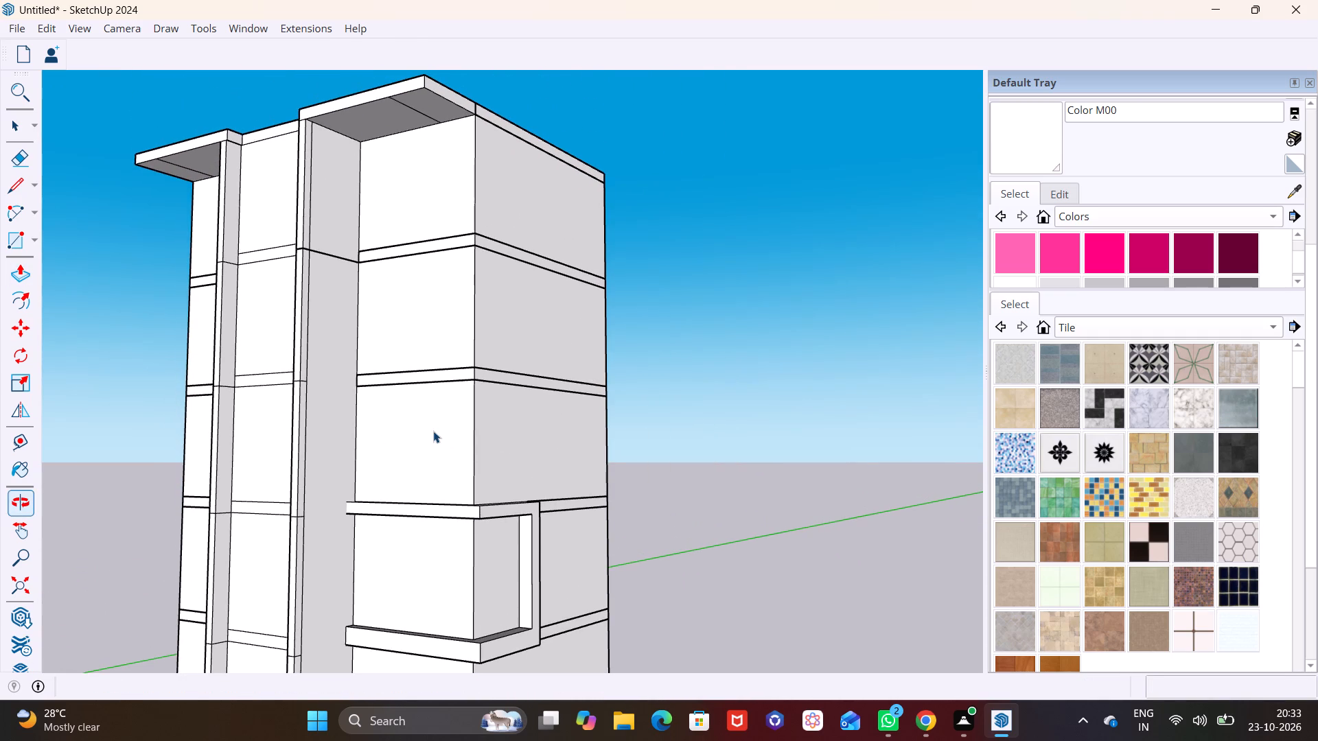
scroll(440, 360, up, 1)
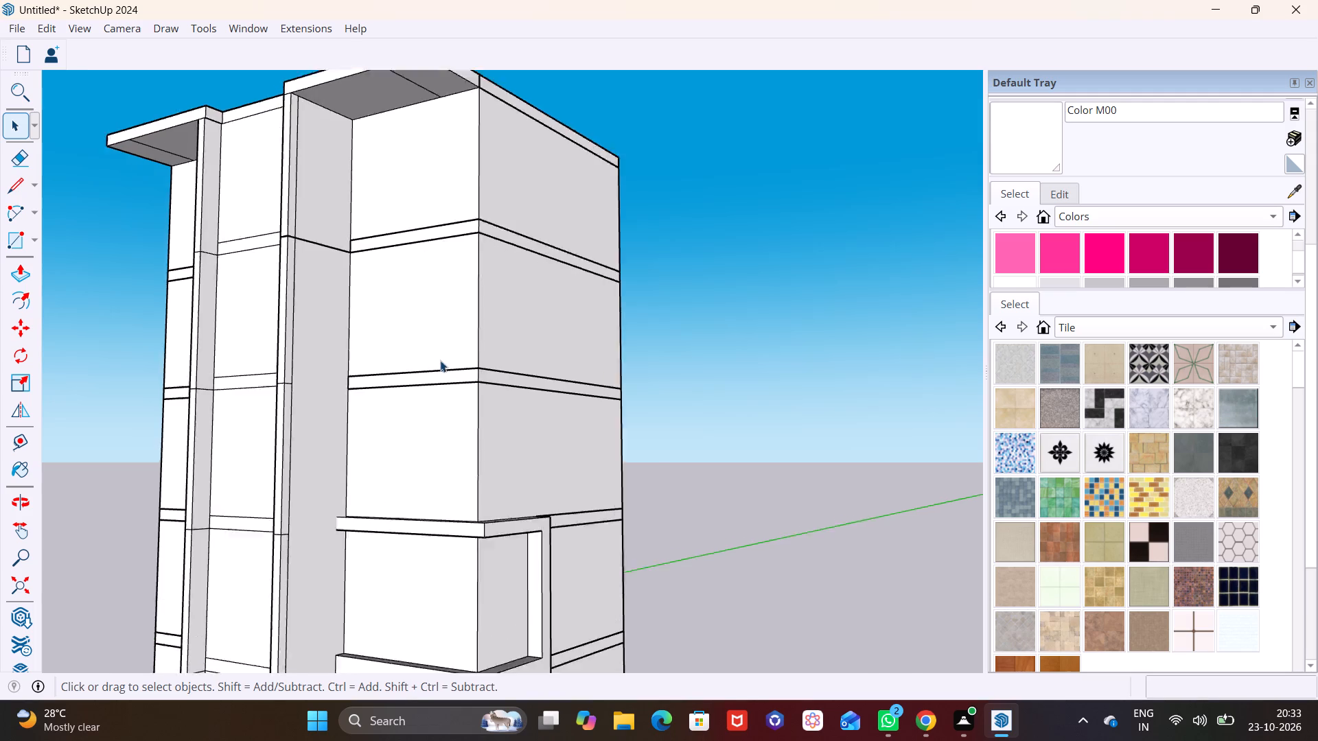
scroll(440, 360, up, 4)
shift+middle_drag(414, 381, 439, 424)
click(36, 238)
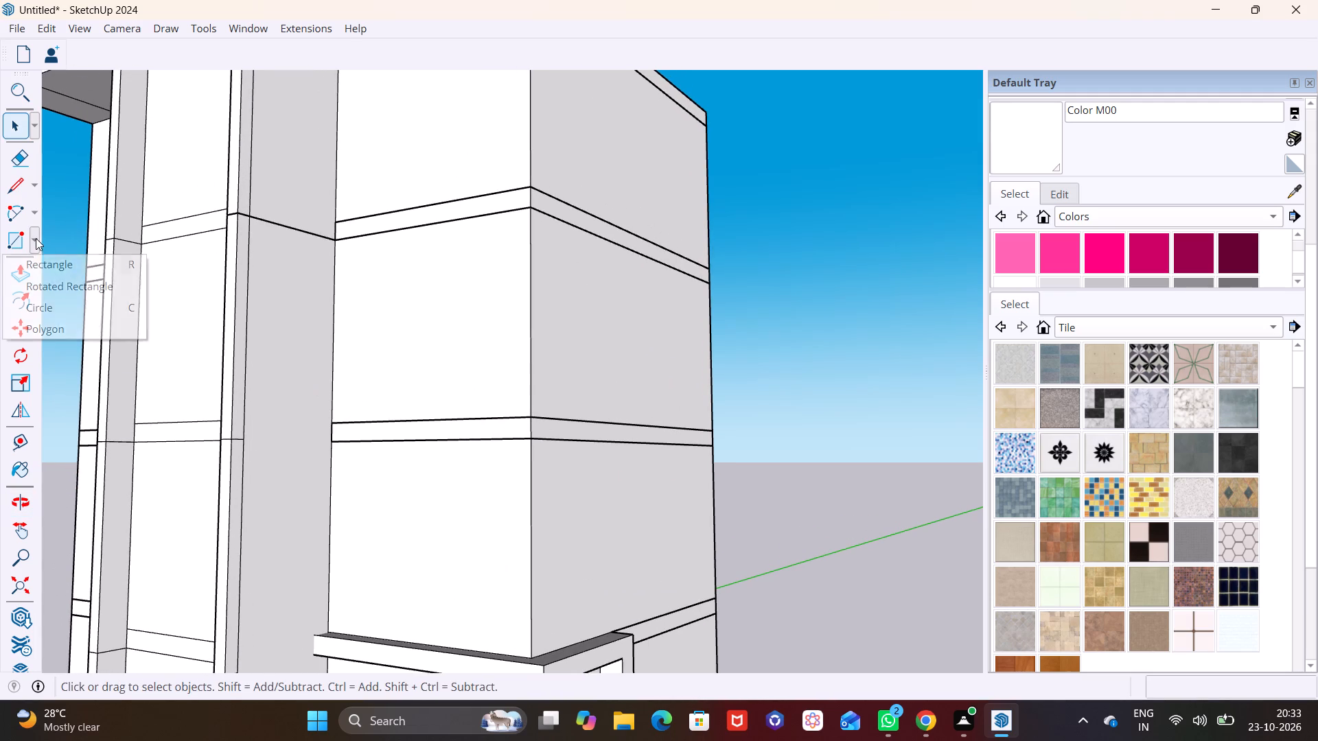
click(51, 267)
scroll(439, 445, up, 3)
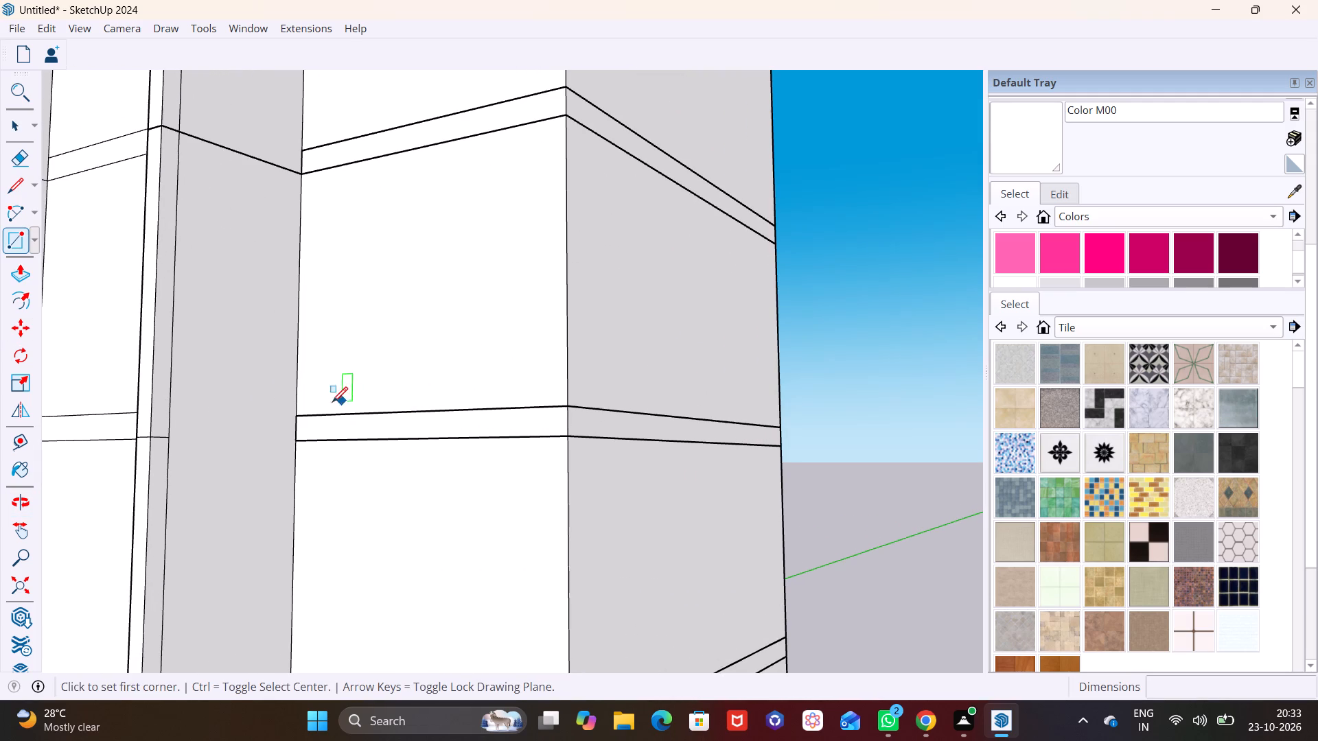
click(296, 412)
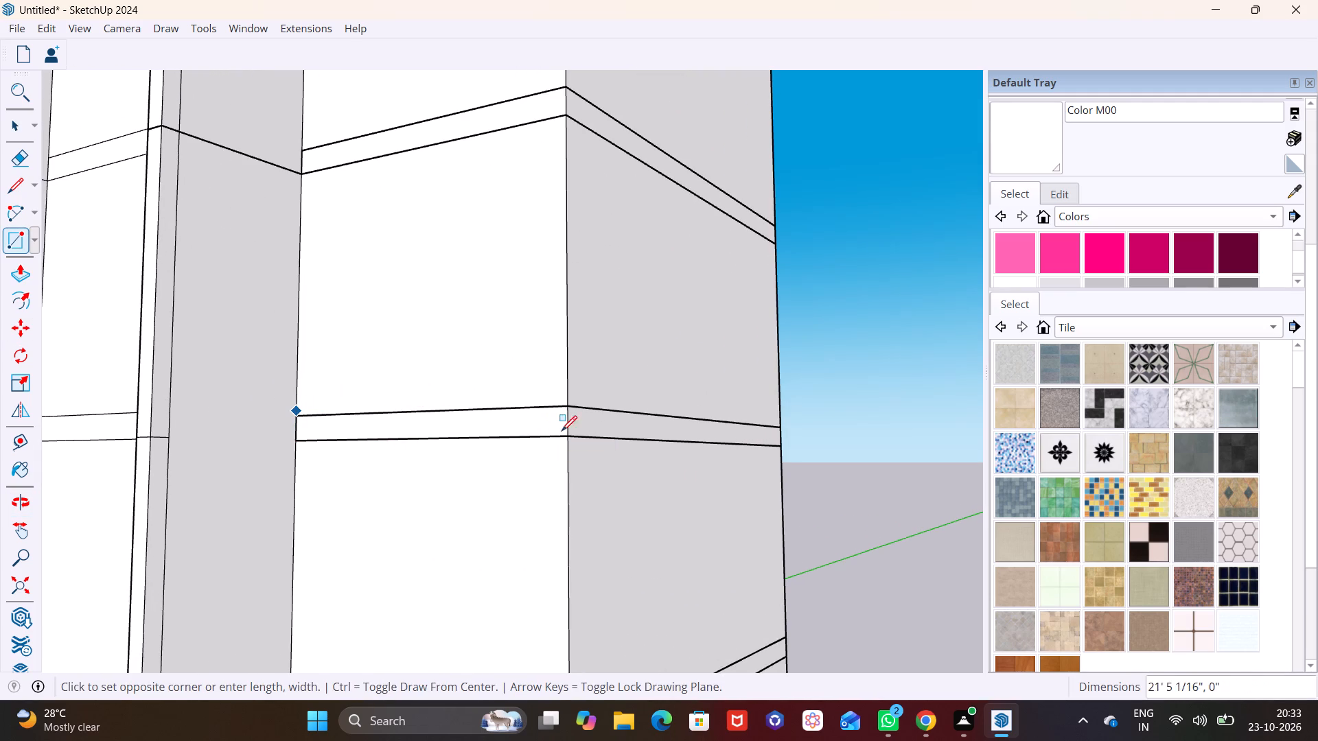
click(568, 427)
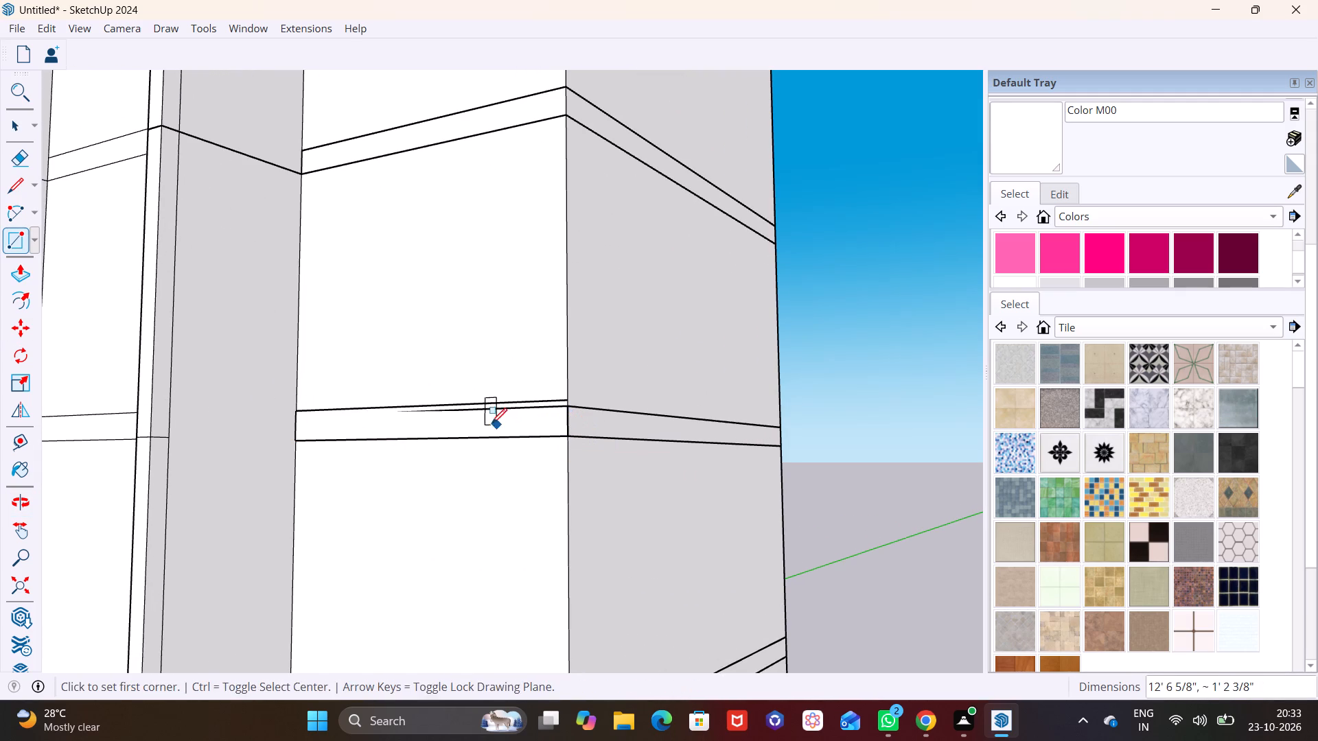
key(space)
Push/Pull the new band rectangle outward from the front wall to form a projecting ledge.
click(466, 426)
middle_drag(476, 410, 390, 455)
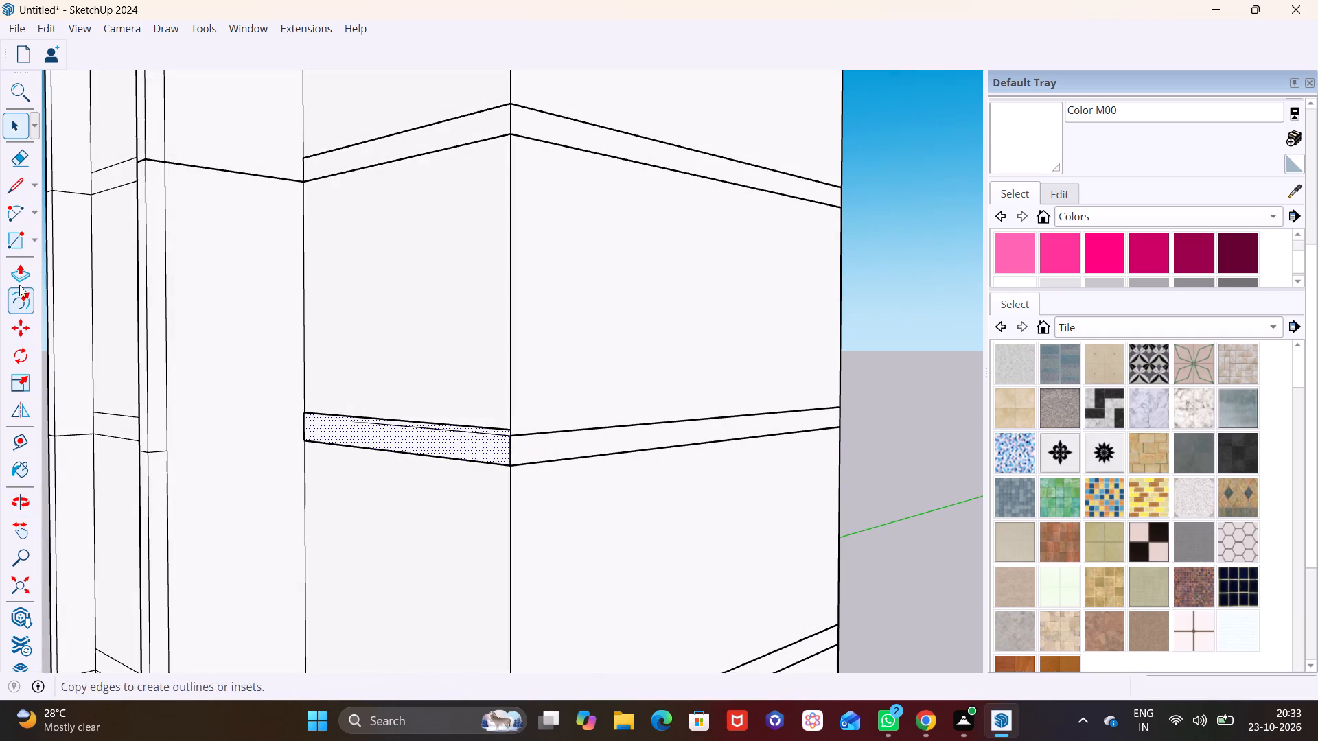
click(19, 281)
drag(437, 438, 415, 439)
click(415, 439)
middle_drag(455, 447, 363, 457)
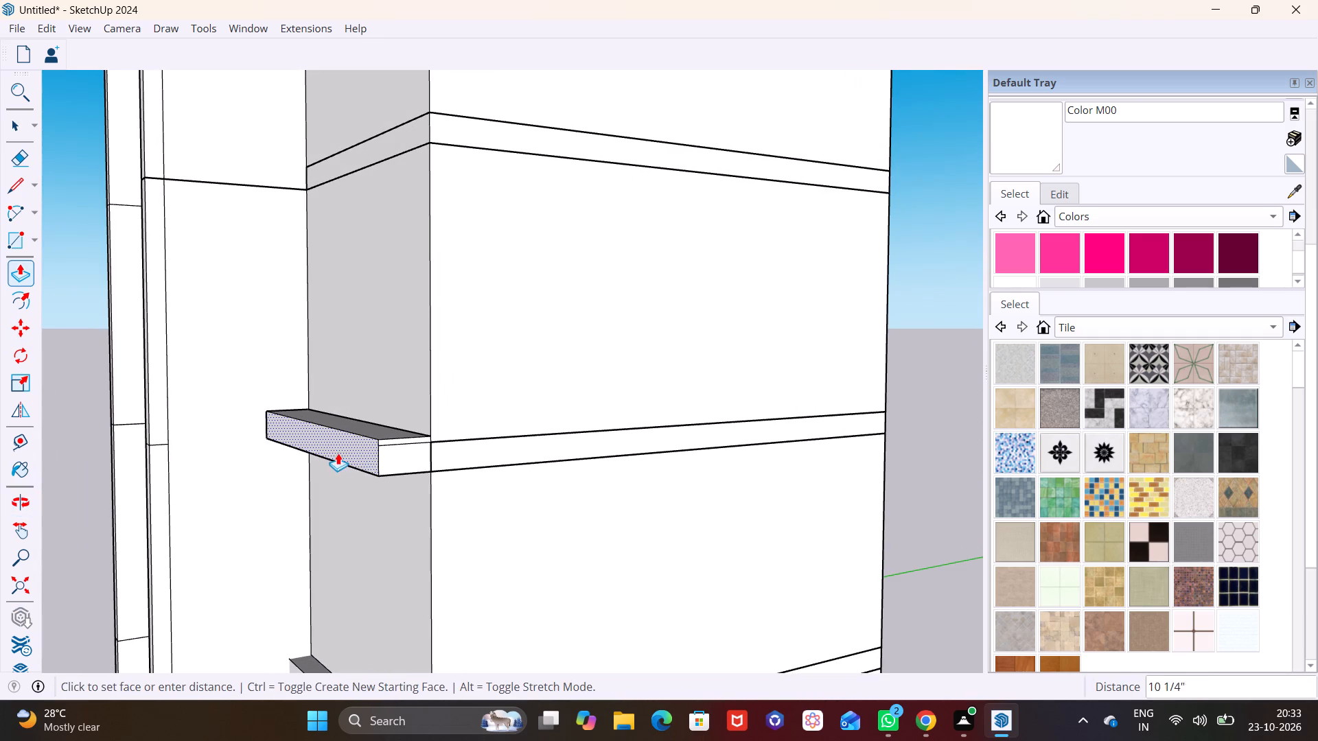
click(351, 450)
Delete the stray horizontal edge across the new ledge's end face at the corner.
key(space)
scroll(462, 436, up, 6)
click(402, 451)
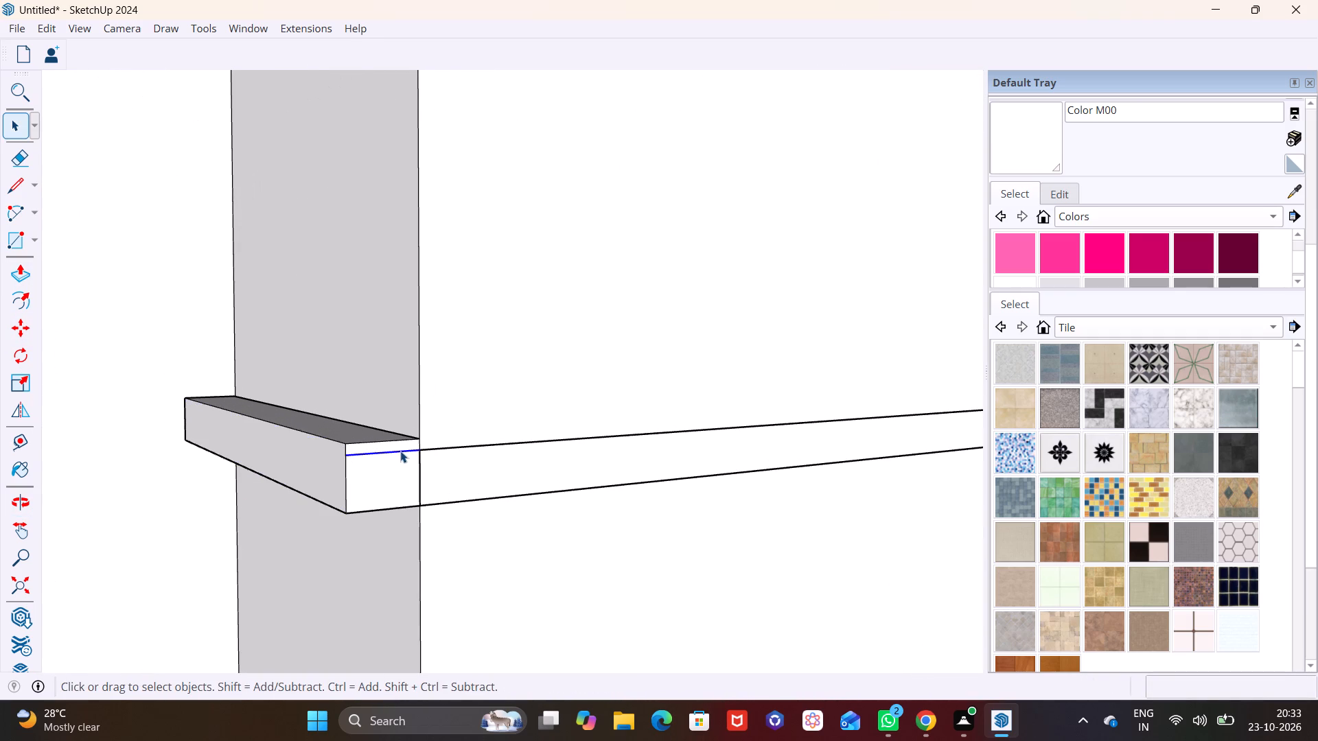
key(Delete)
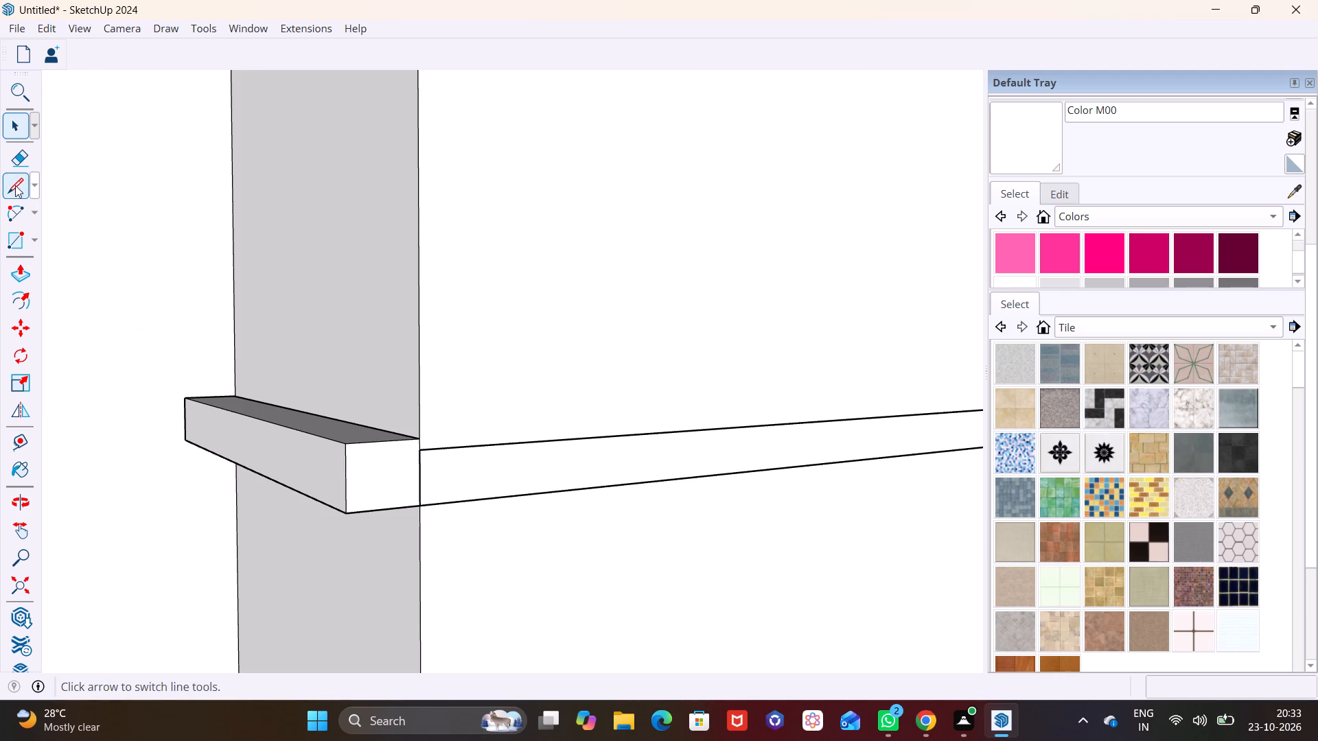
Start the Line tool at the corner where the new ledge's end meets the side-wall floor band.
click(15, 185)
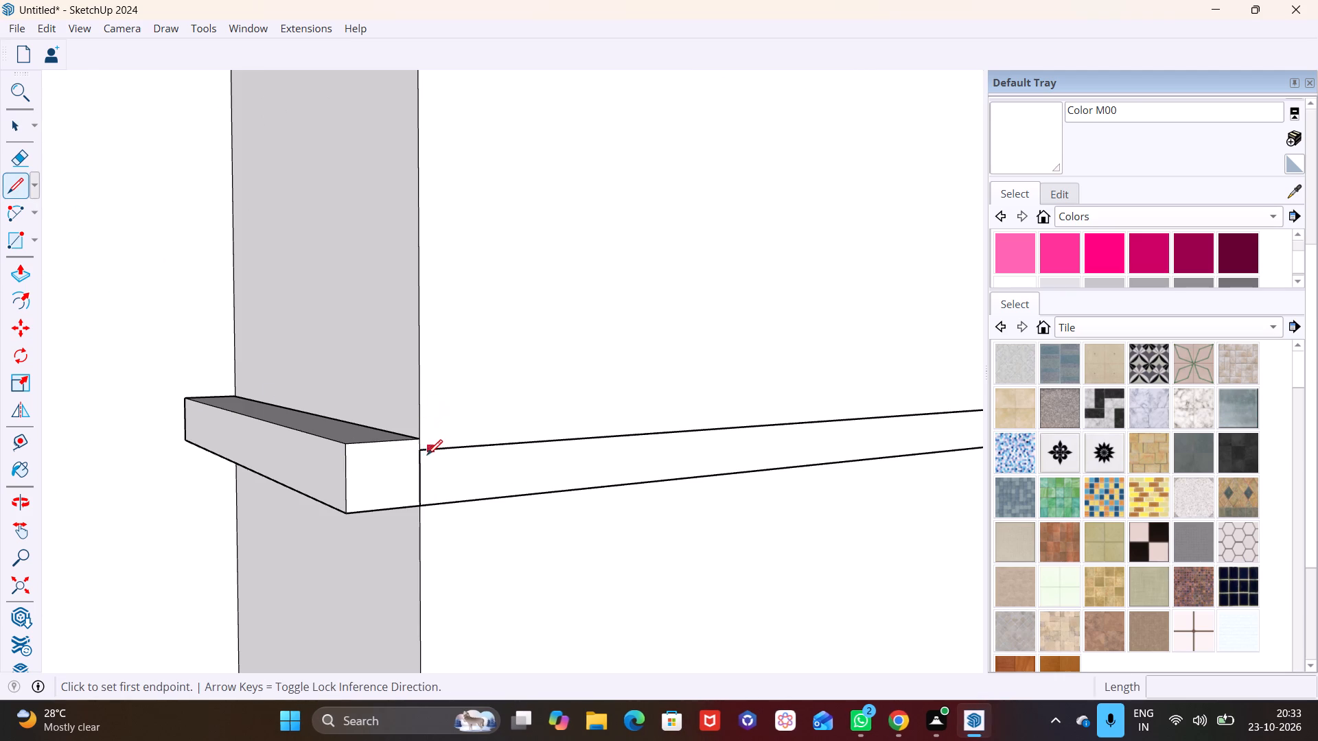
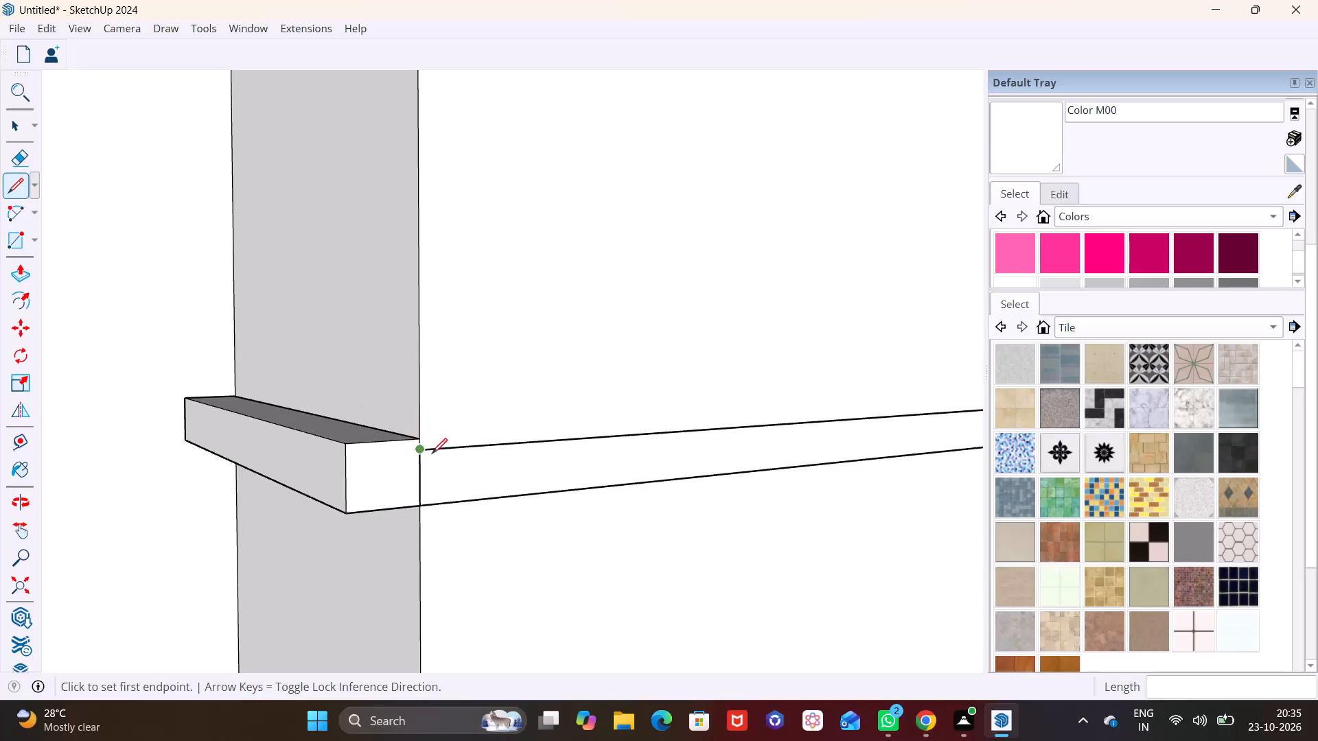
Draw a short vertical line at the wall's corner from the horizontal band's upper line to the projecting block's top corner.
scroll(432, 454, up, 1)
click(484, 487)
scroll(438, 461, up, 6)
key(space)
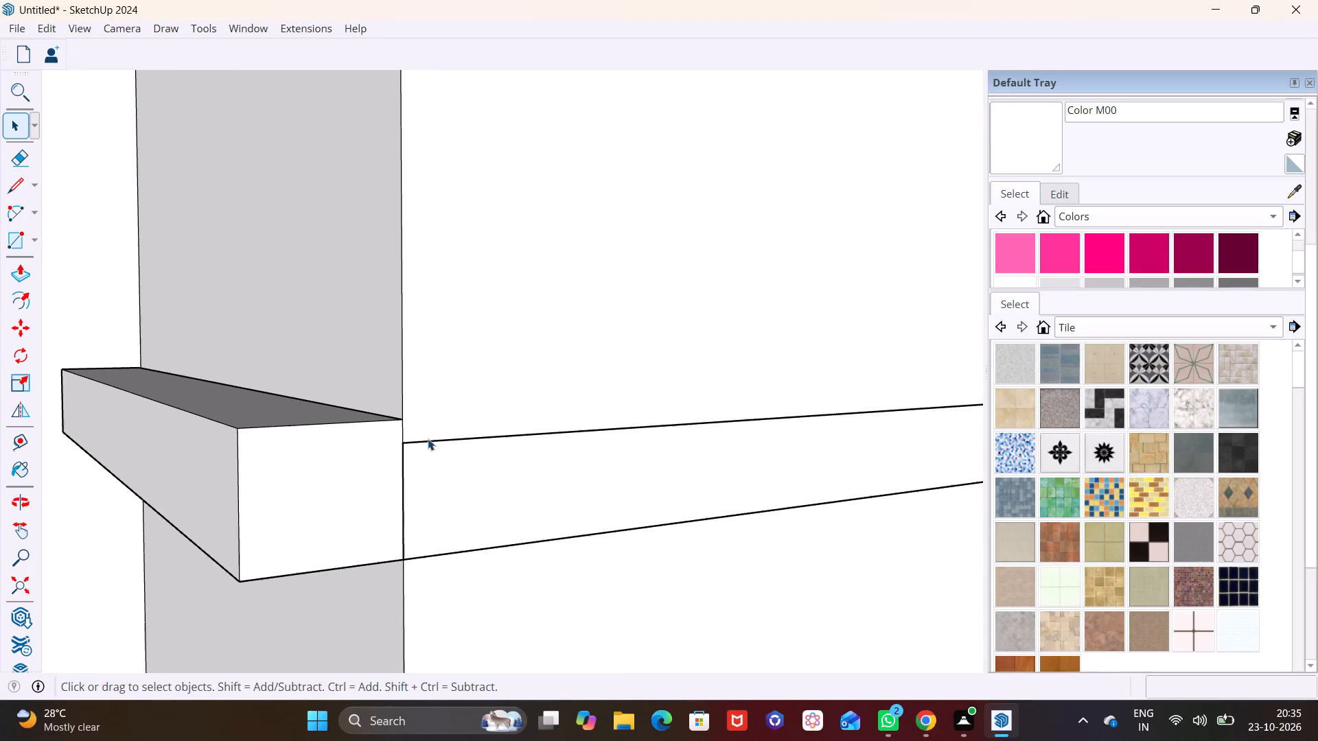
click(14, 190)
scroll(388, 398, up, 9)
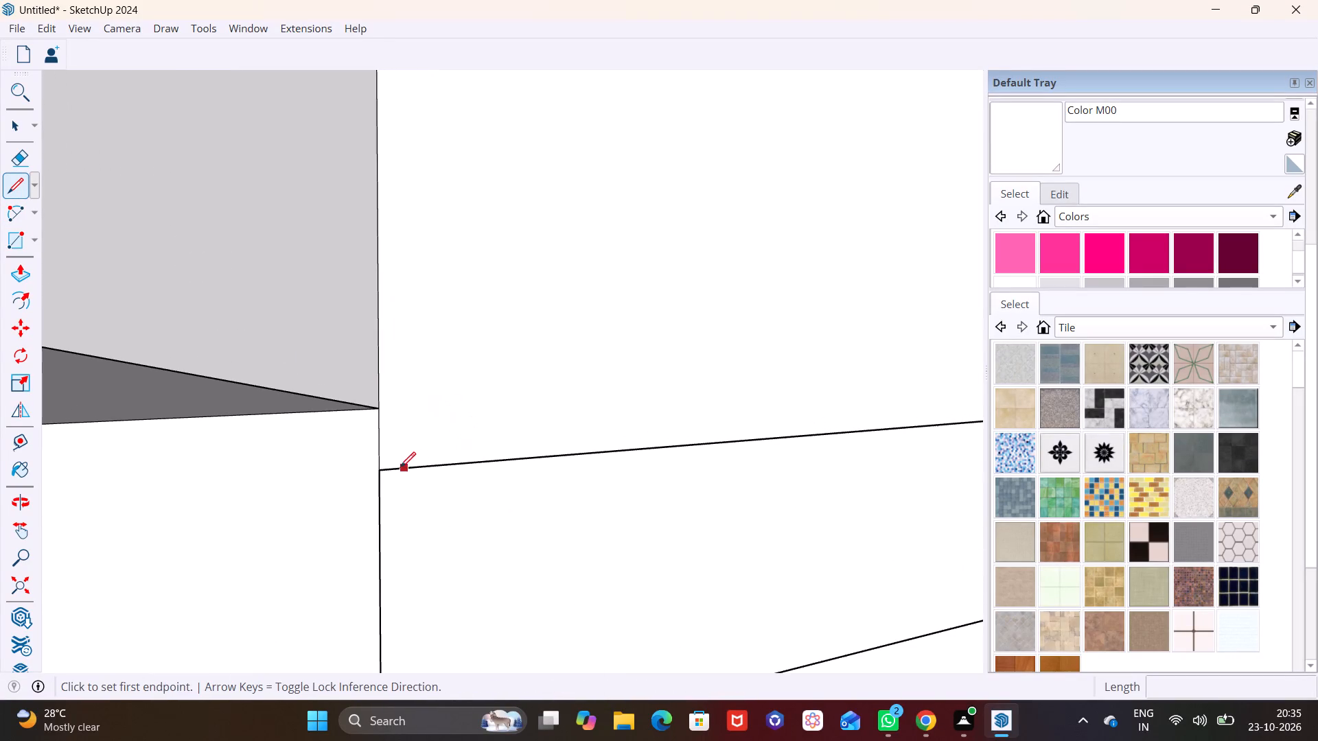
click(379, 471)
click(375, 405)
scroll(382, 436, down, 5)
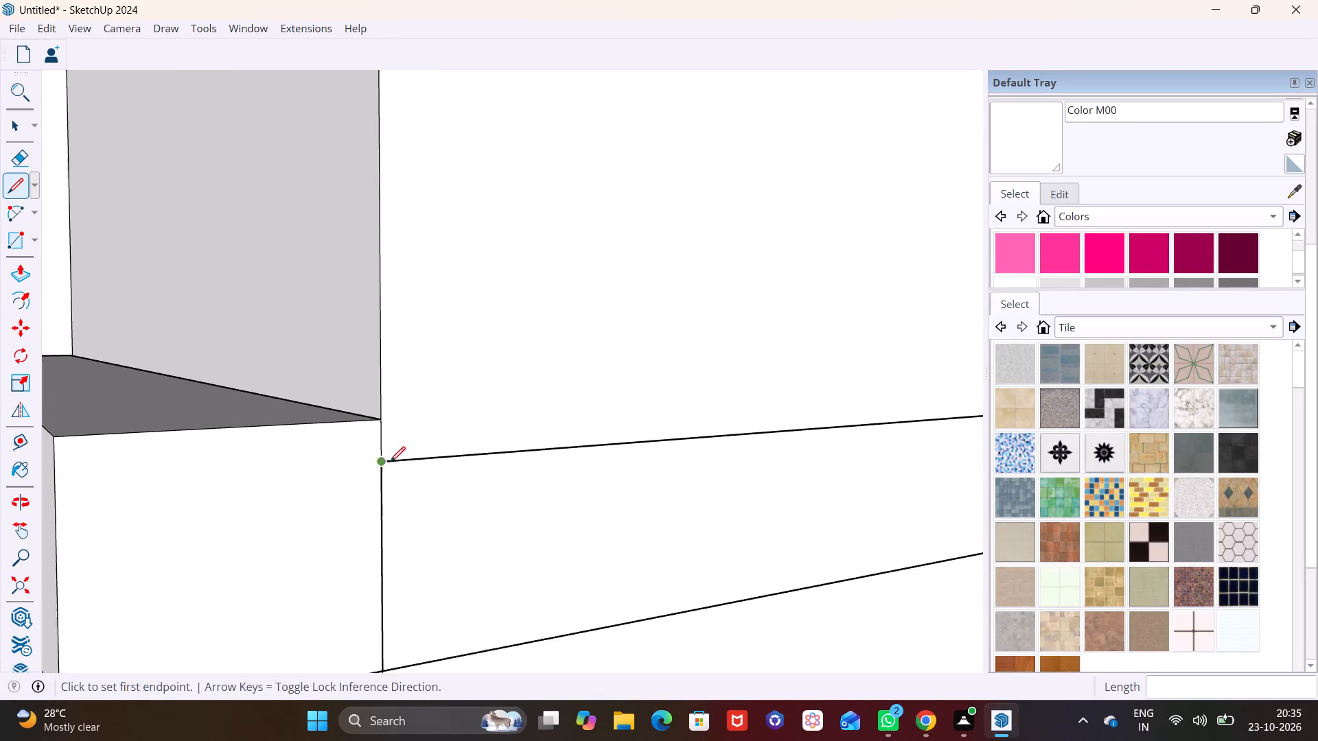
Push/Pull the block's end face outward so the block projects beyond the front wall.
scroll(390, 462, down, 6)
scroll(310, 474, down, 1)
scroll(308, 473, up, 1)
scroll(308, 473, down, 1)
scroll(308, 473, up, 1)
shift+middle_drag(305, 471, 378, 421)
middle_drag(397, 463, 294, 481)
click(404, 464)
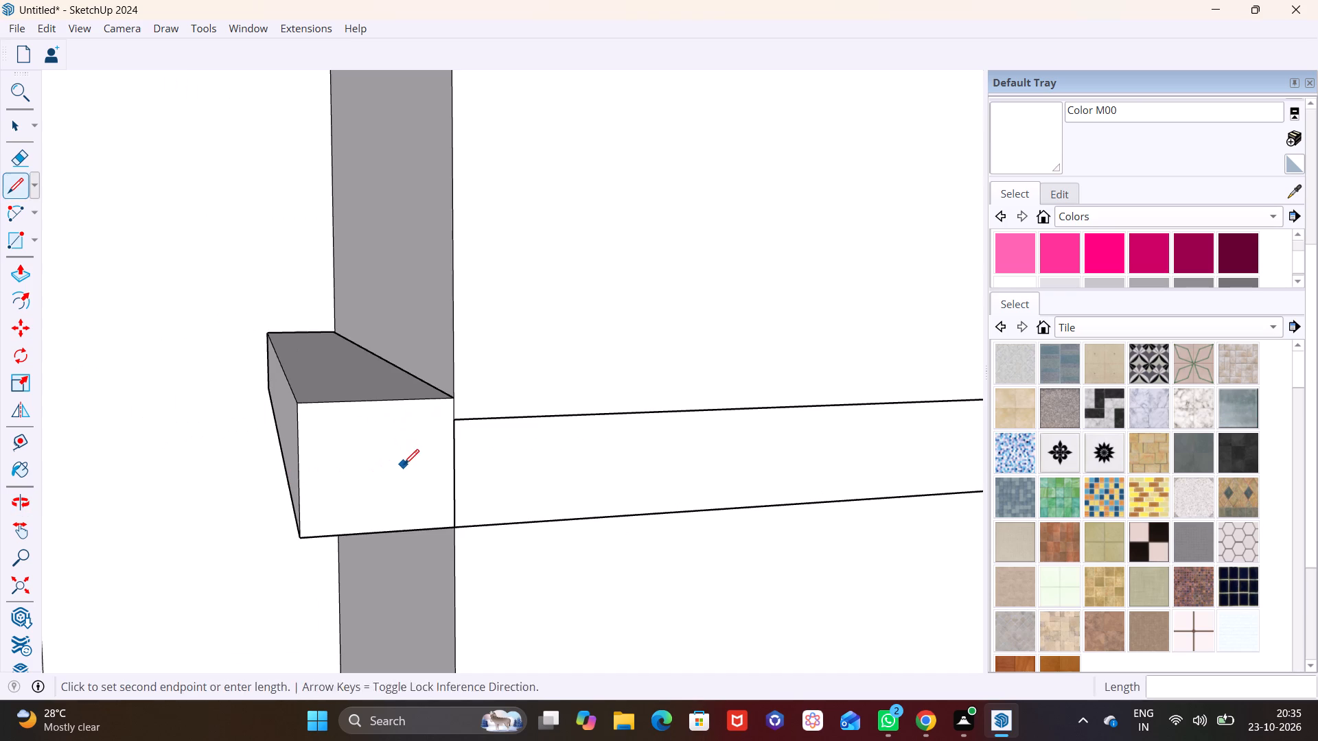
key(space)
click(404, 462)
click(15, 274)
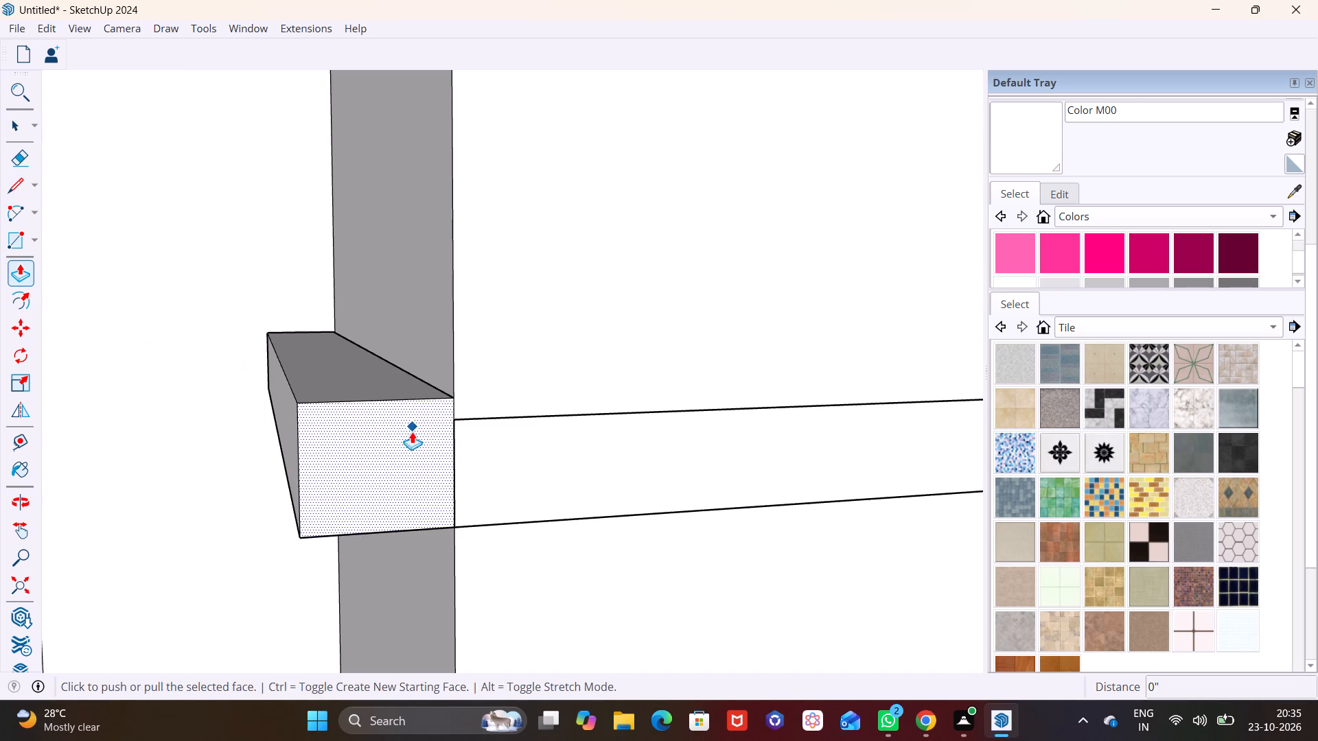
click(412, 432)
click(430, 474)
Delete the leftover line running across the upper part of the block's side face.
middle_drag(474, 469, 221, 460)
scroll(616, 483, up, 2)
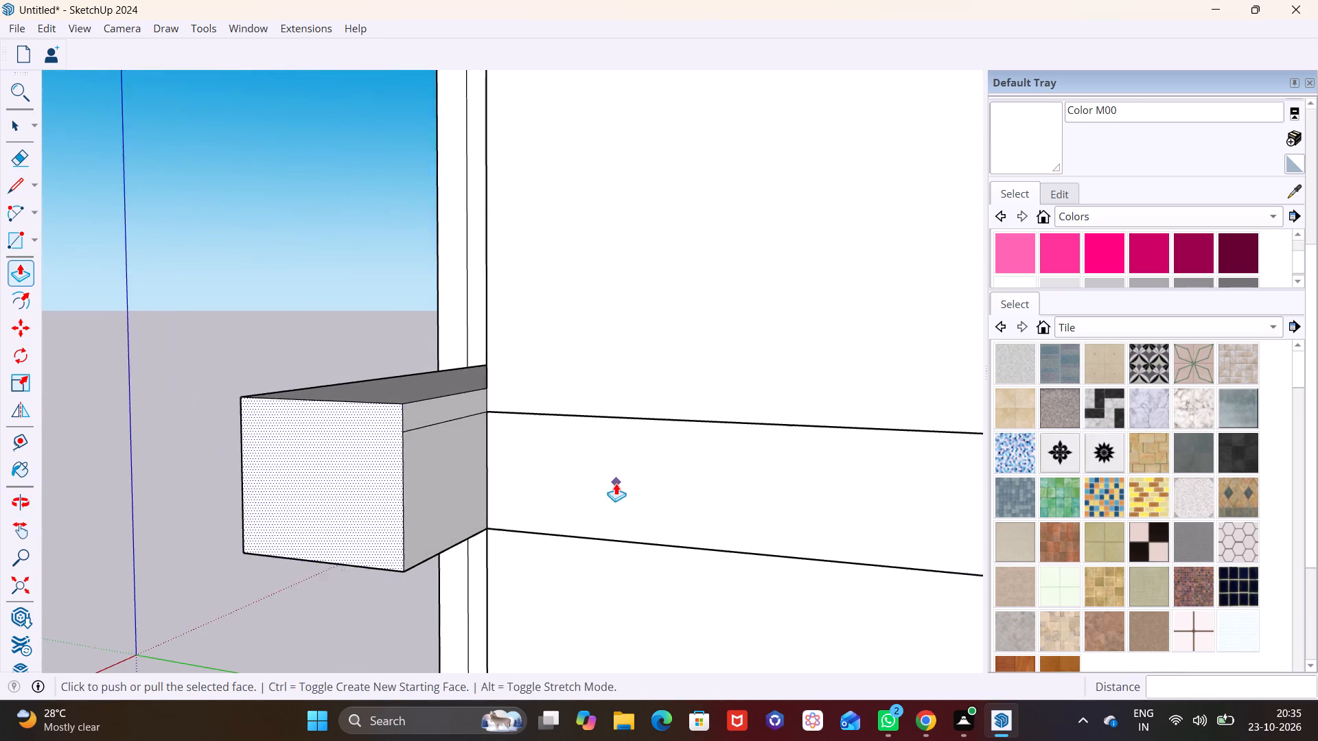
middle_drag(592, 484, 413, 484)
key(space)
click(422, 407)
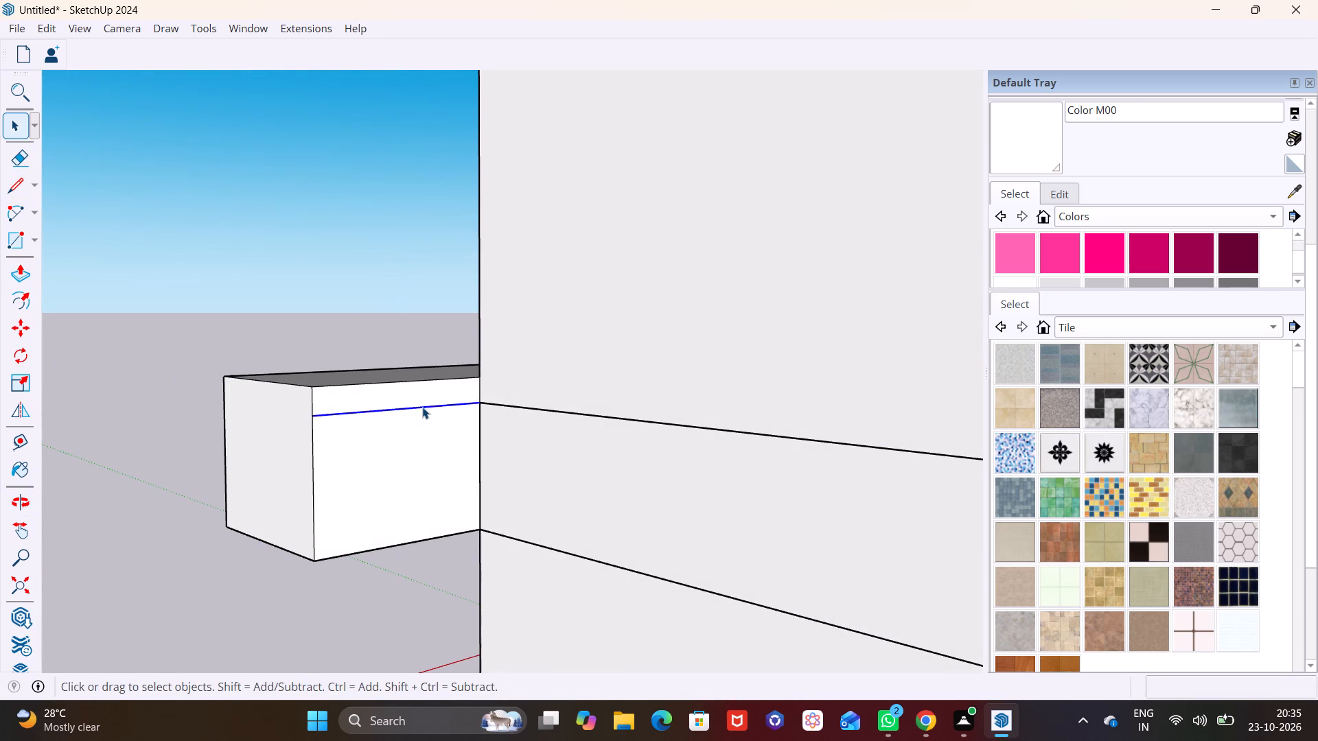
key(Delete)
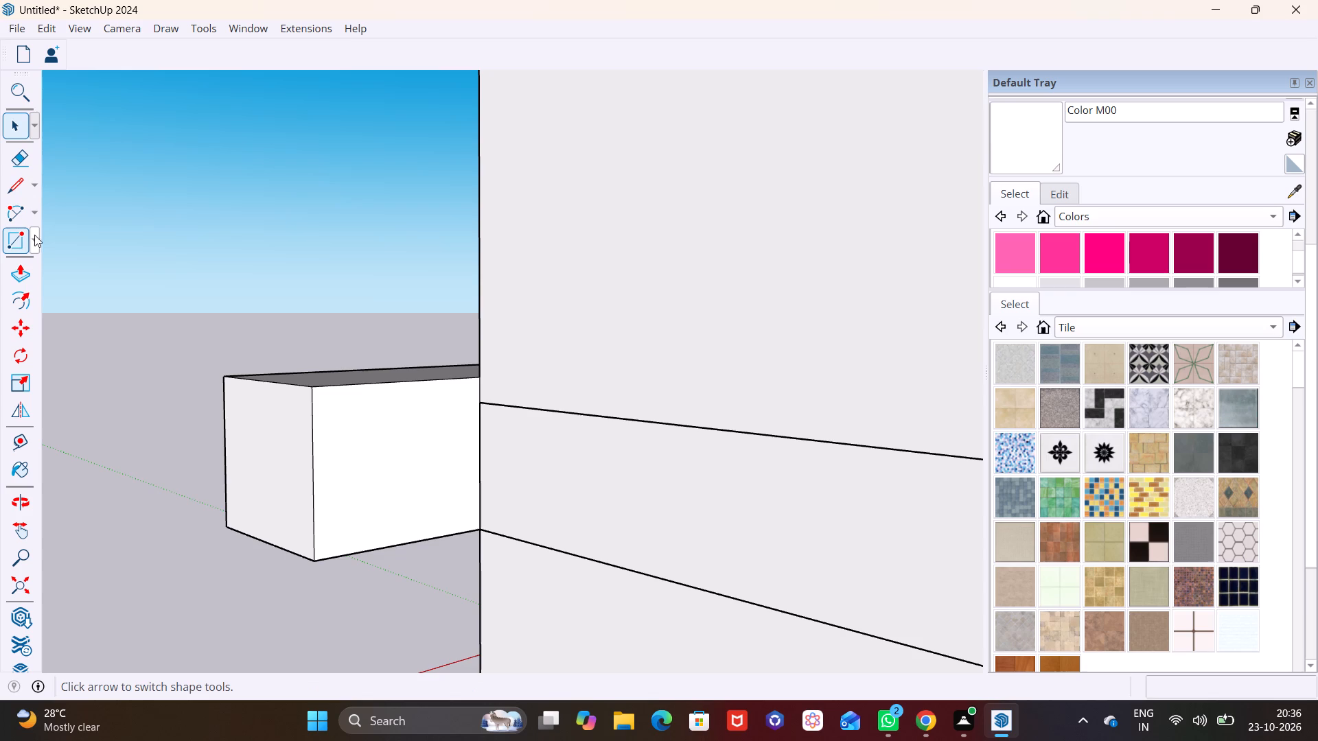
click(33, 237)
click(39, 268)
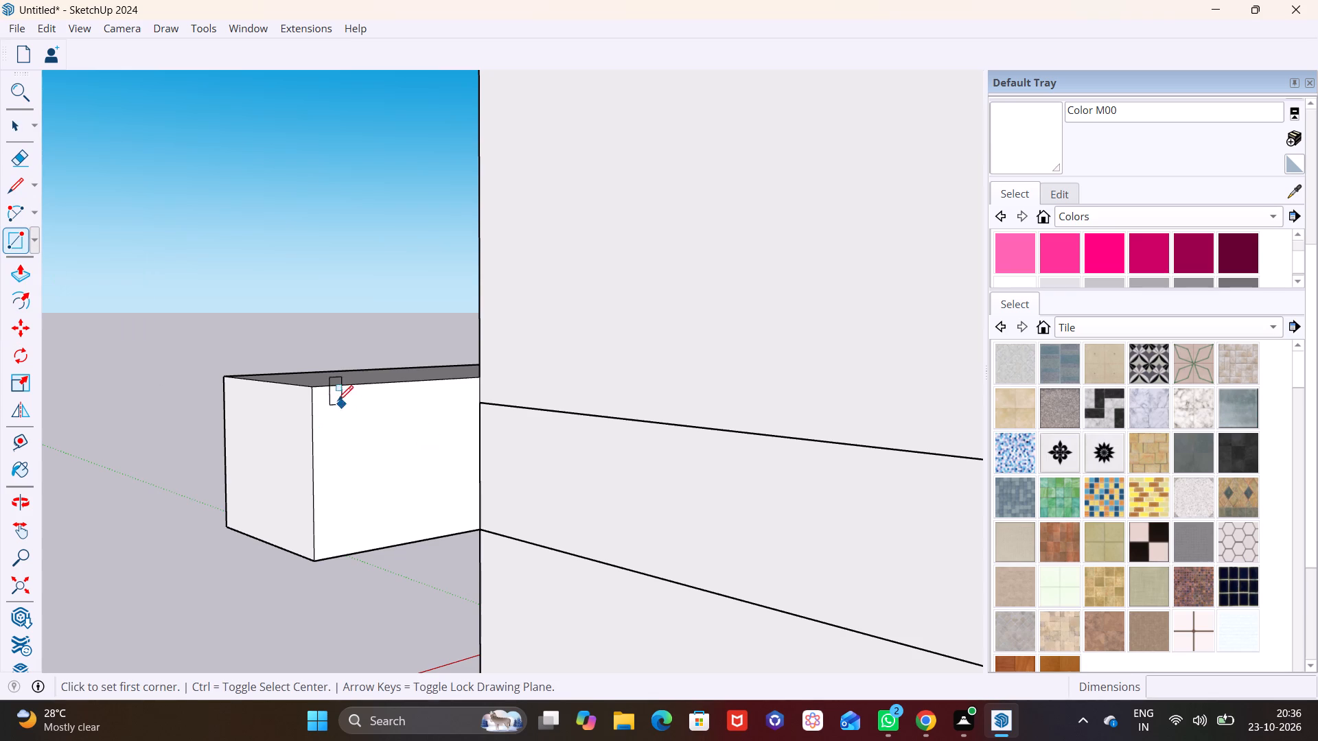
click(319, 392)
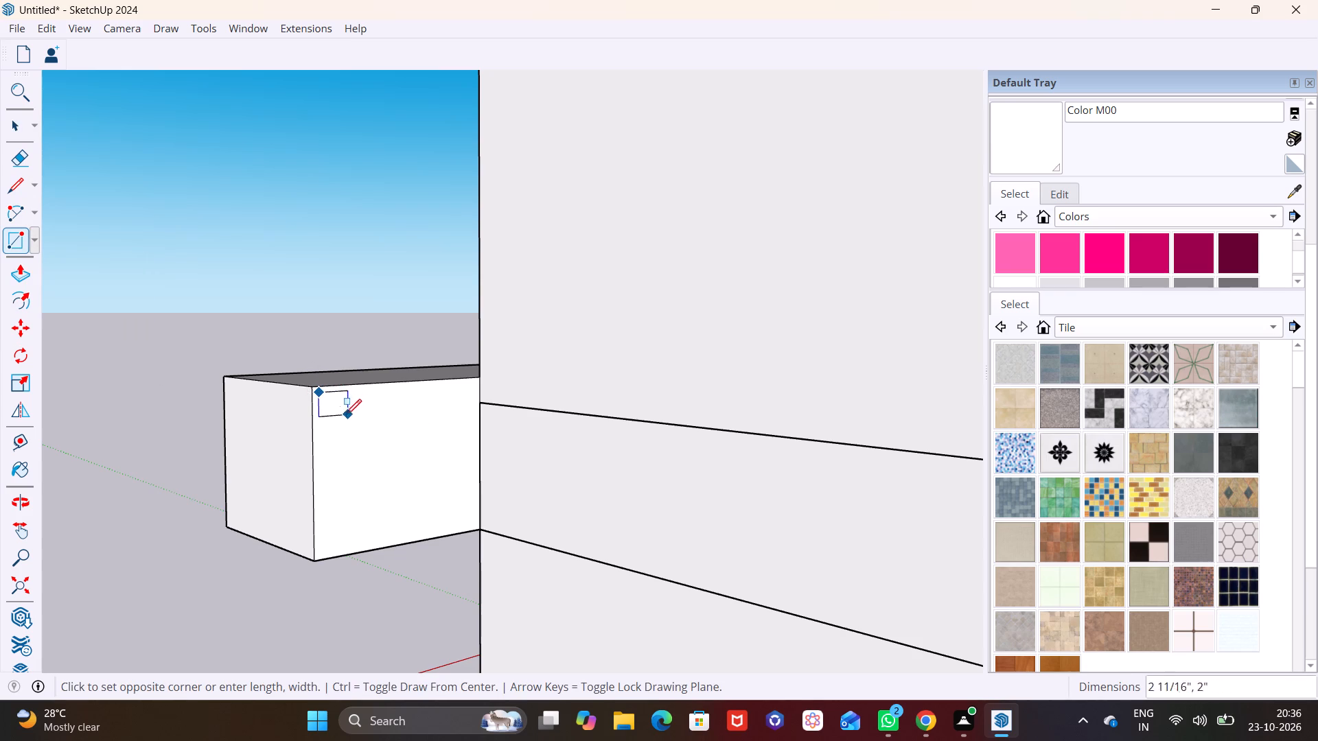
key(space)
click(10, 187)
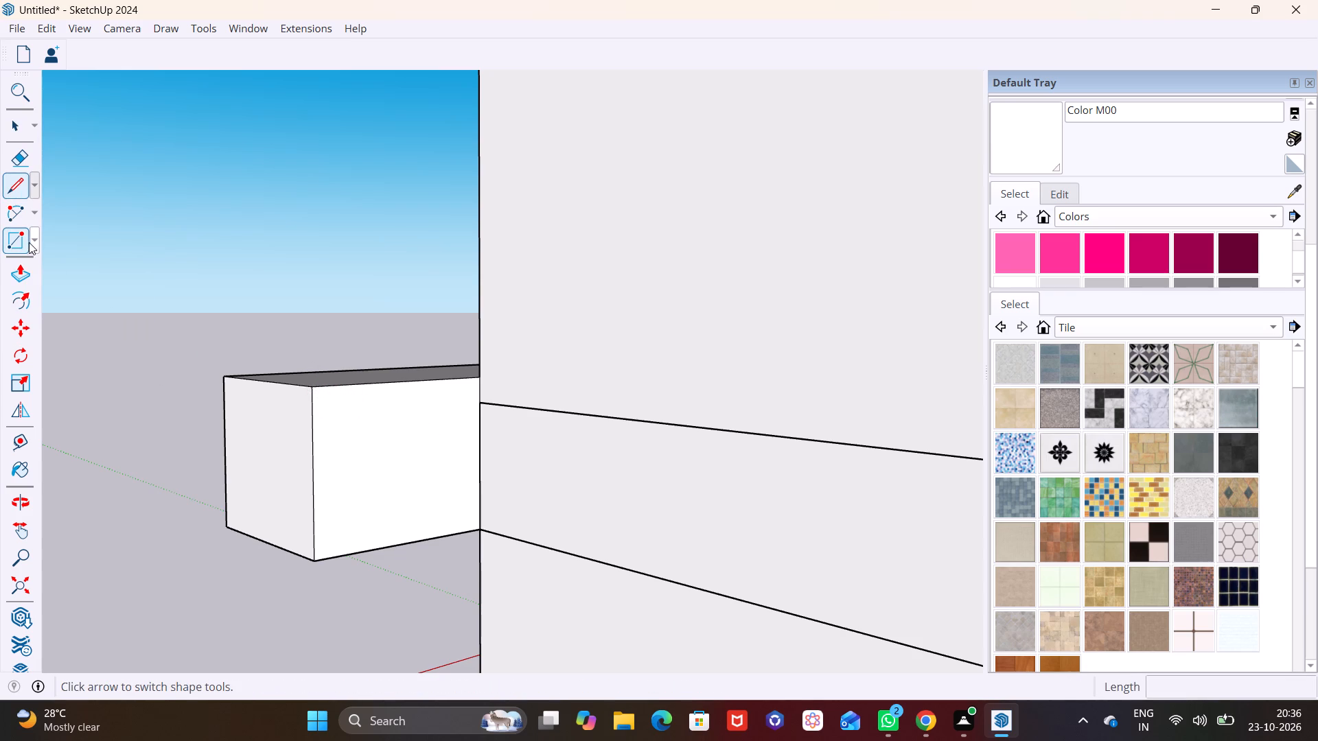
Draw a full-height rectangle on the outer part of the block's side face and pull it about 3' 2 5/16" along the front wall.
click(30, 240)
click(40, 264)
click(320, 384)
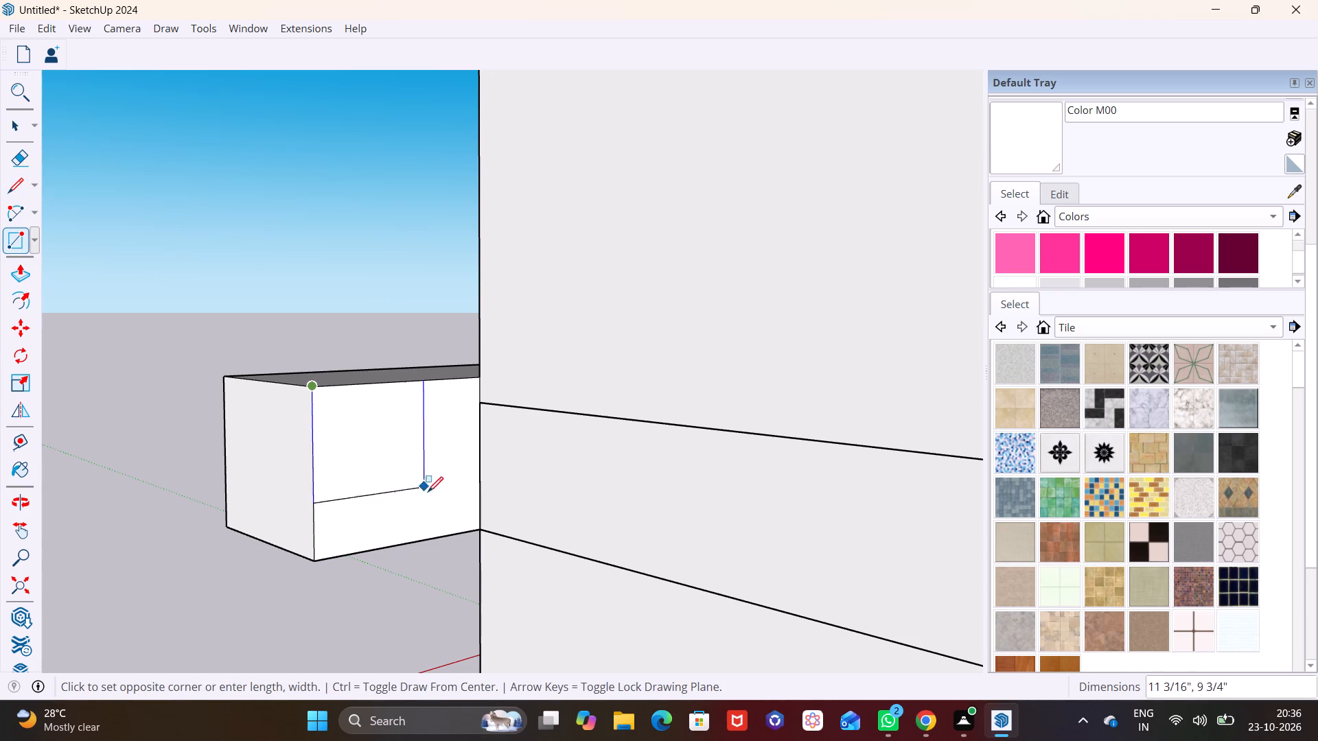
click(458, 530)
key(space)
click(404, 479)
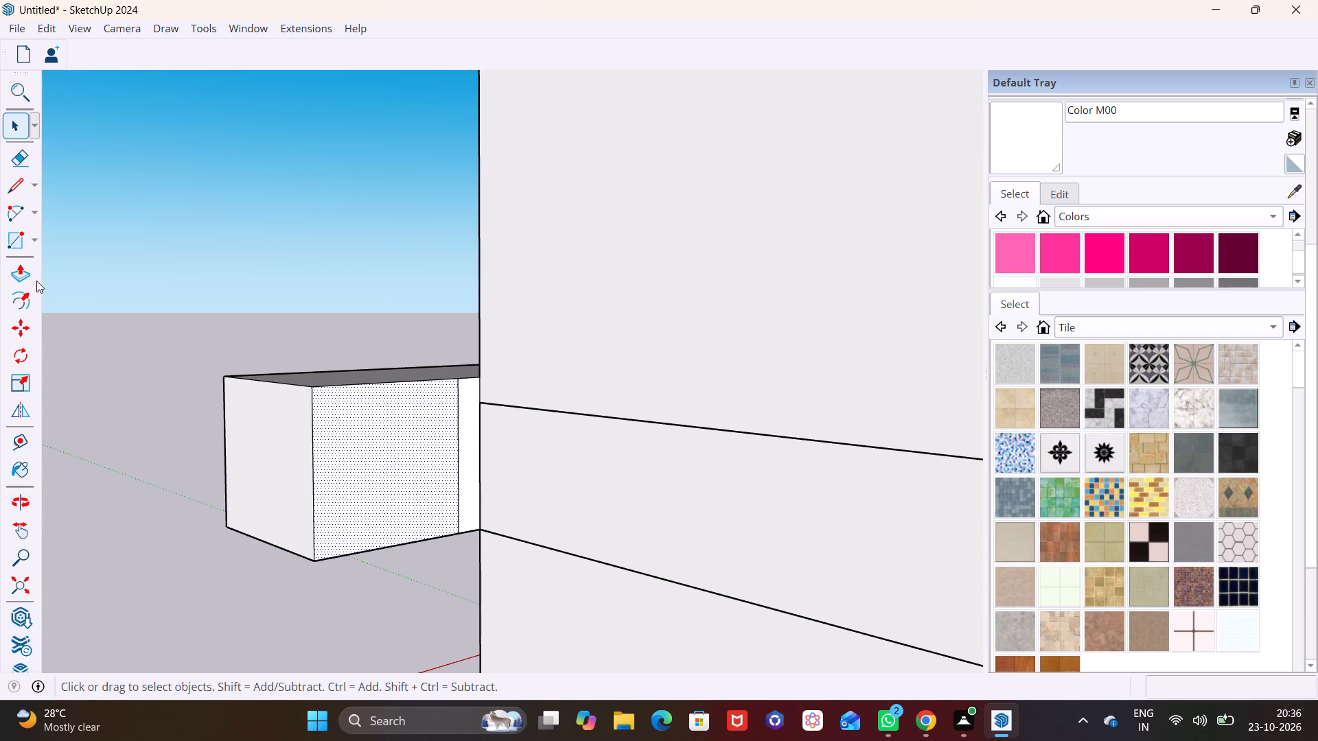
click(18, 272)
drag(333, 406, 733, 510)
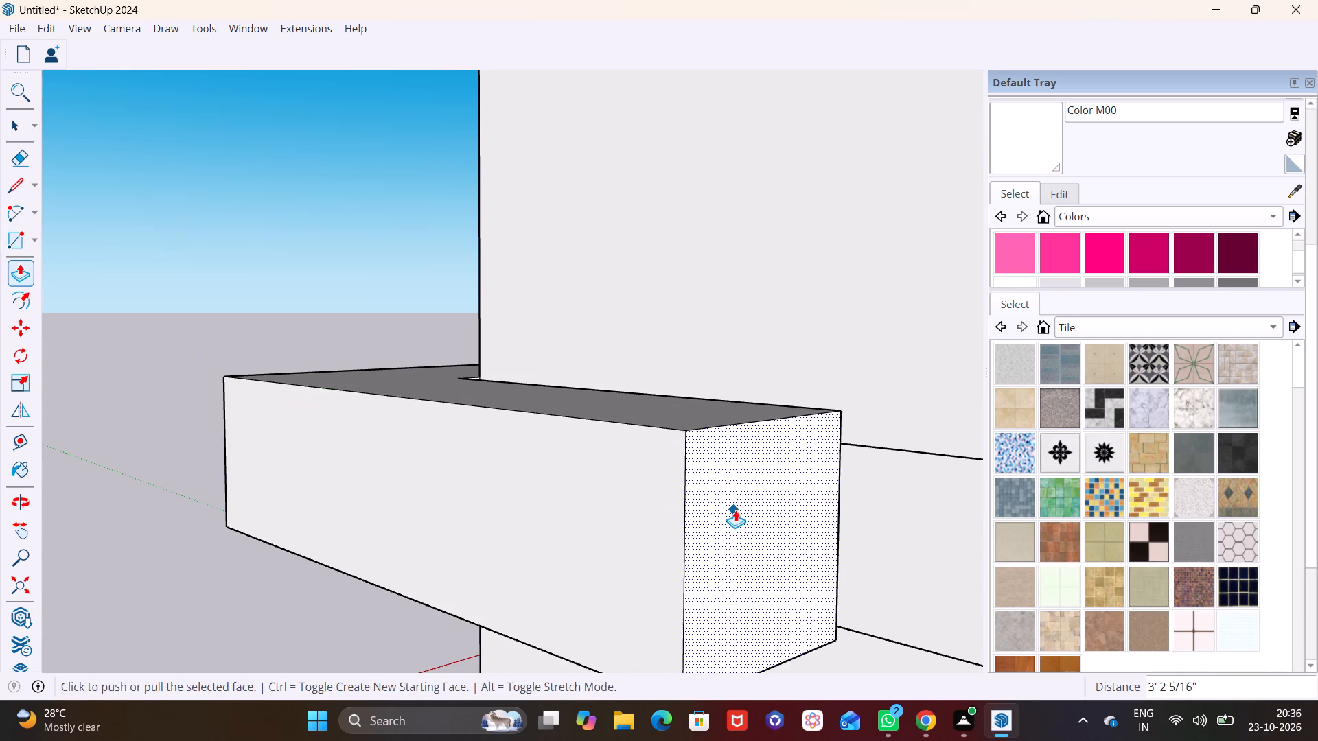
Extend the bar's end face along the front wall to line up with the outer edge of the lower frame's upright.
scroll(737, 510, down, 20)
shift+middle_drag(743, 506, 488, 346)
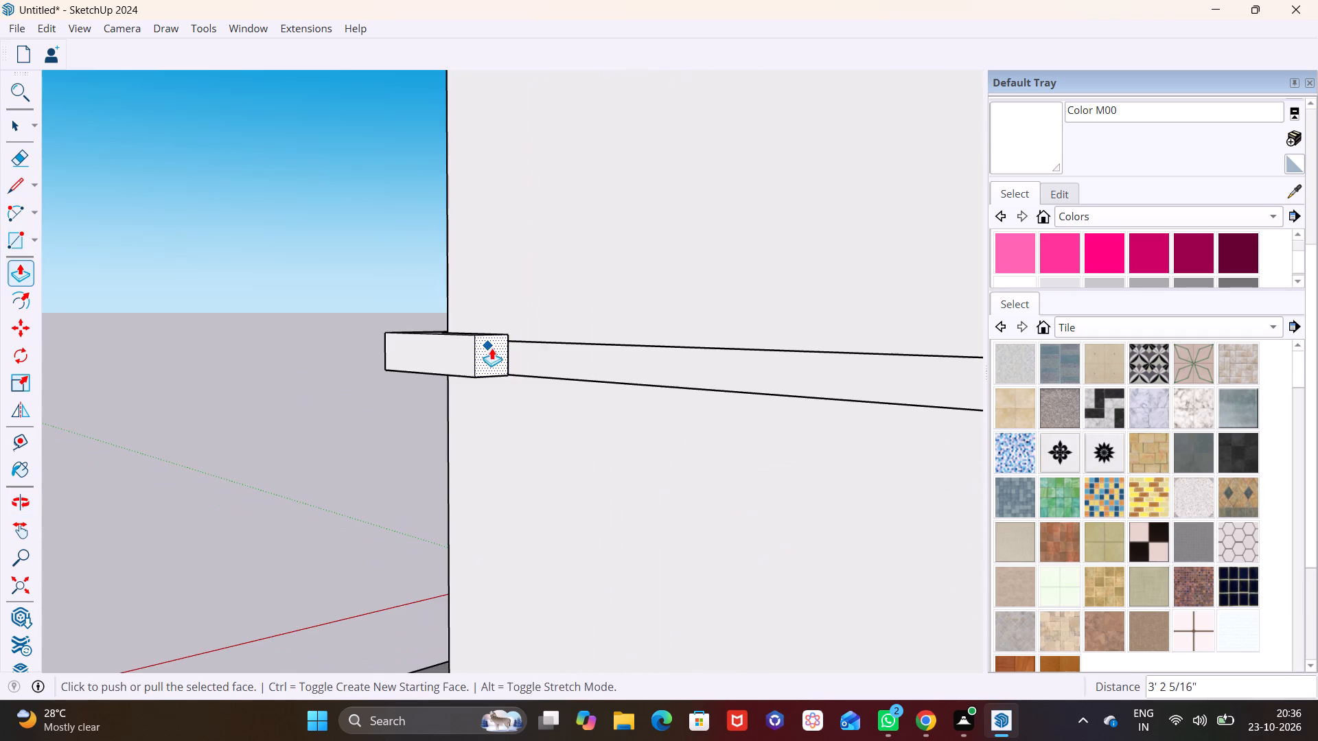
drag(488, 357, 780, 401)
click(780, 401)
scroll(781, 401, down, 4)
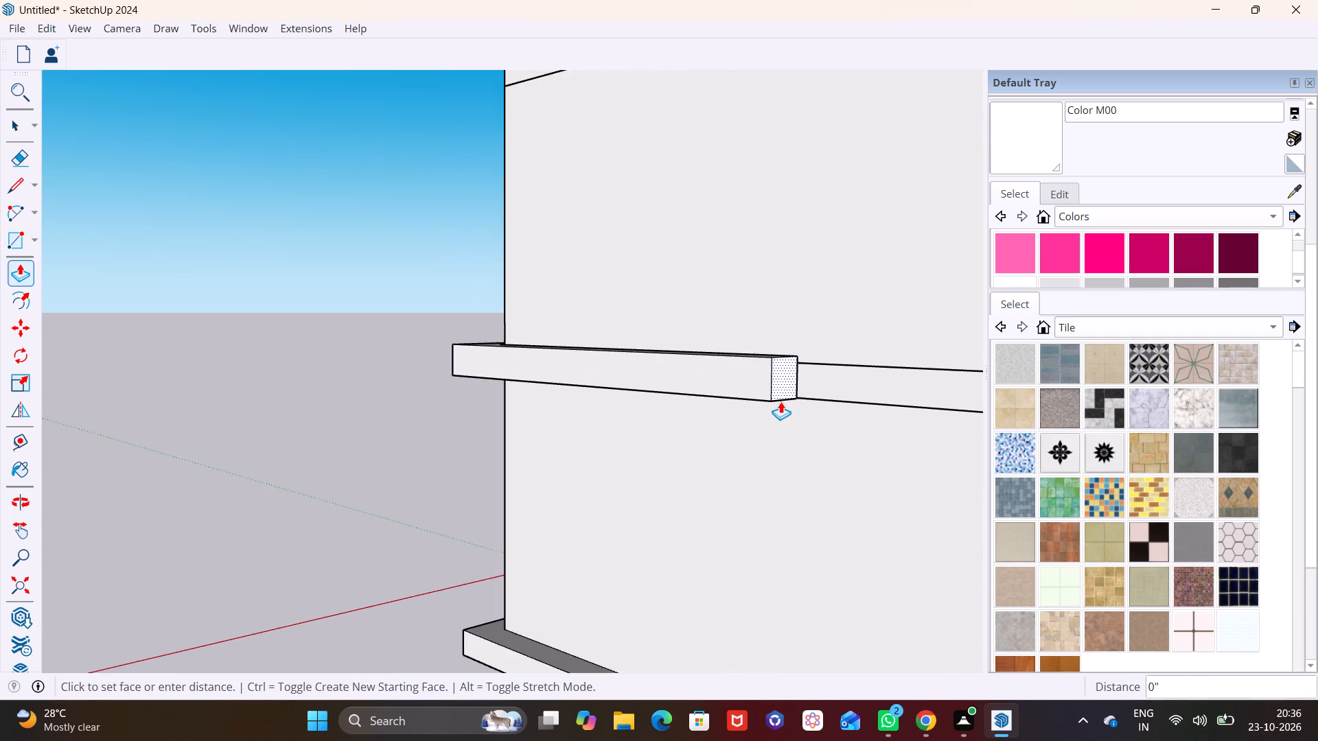
scroll(781, 401, down, 8)
scroll(782, 404, up, 4)
middle_drag(782, 399, 894, 390)
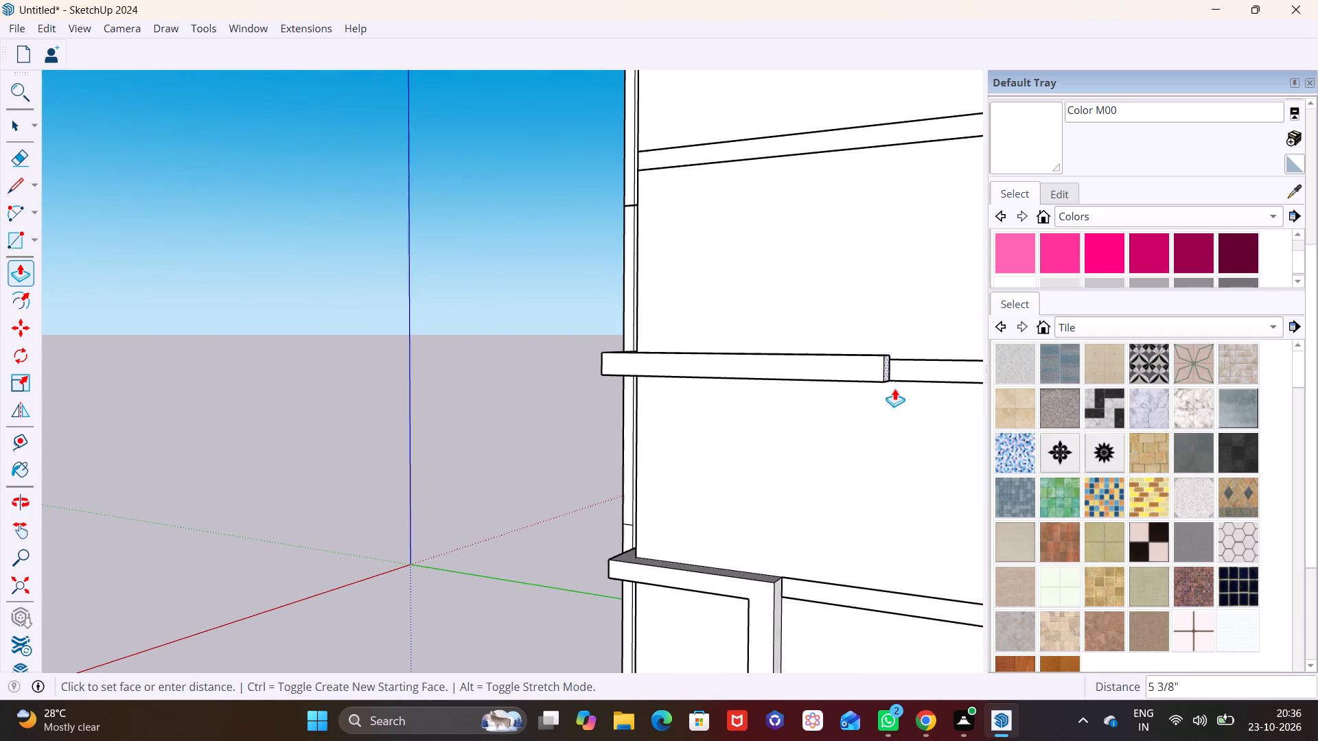
drag(897, 367, 810, 384)
drag(900, 373, 796, 414)
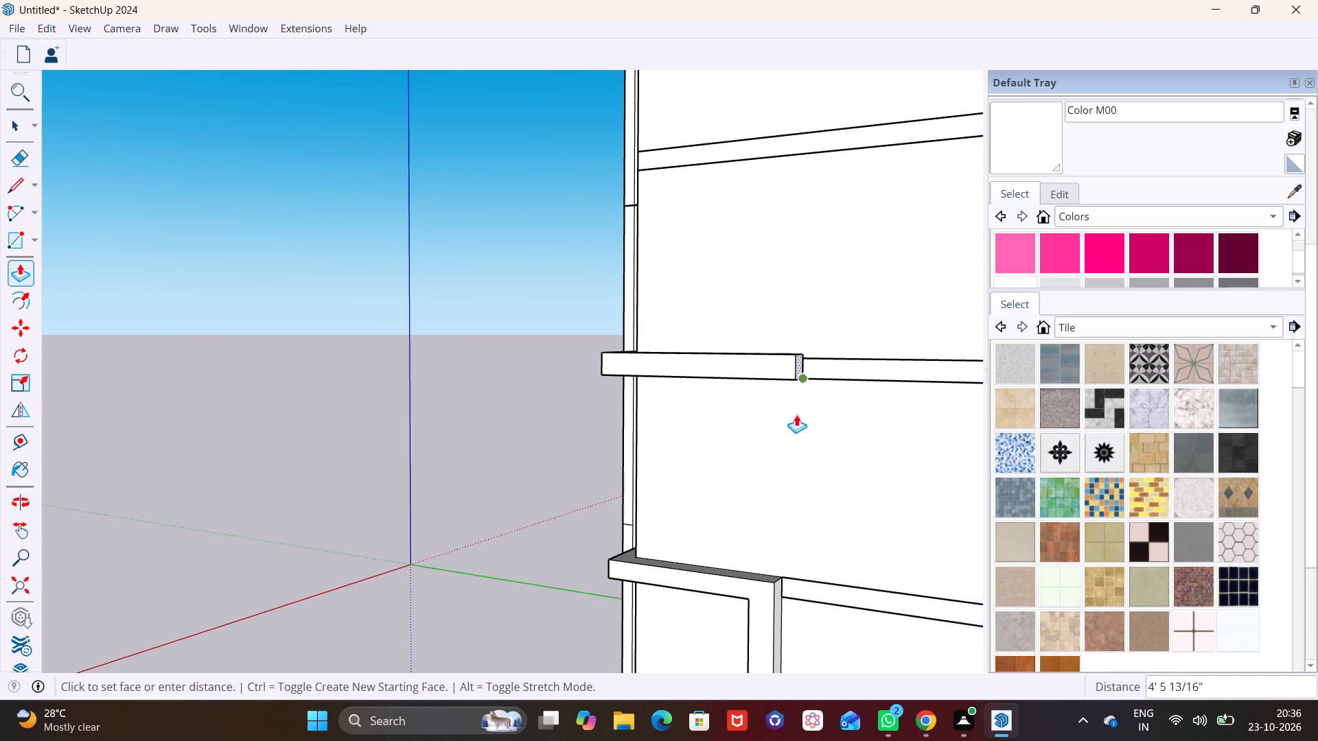
drag(796, 414, 772, 580)
click(772, 580)
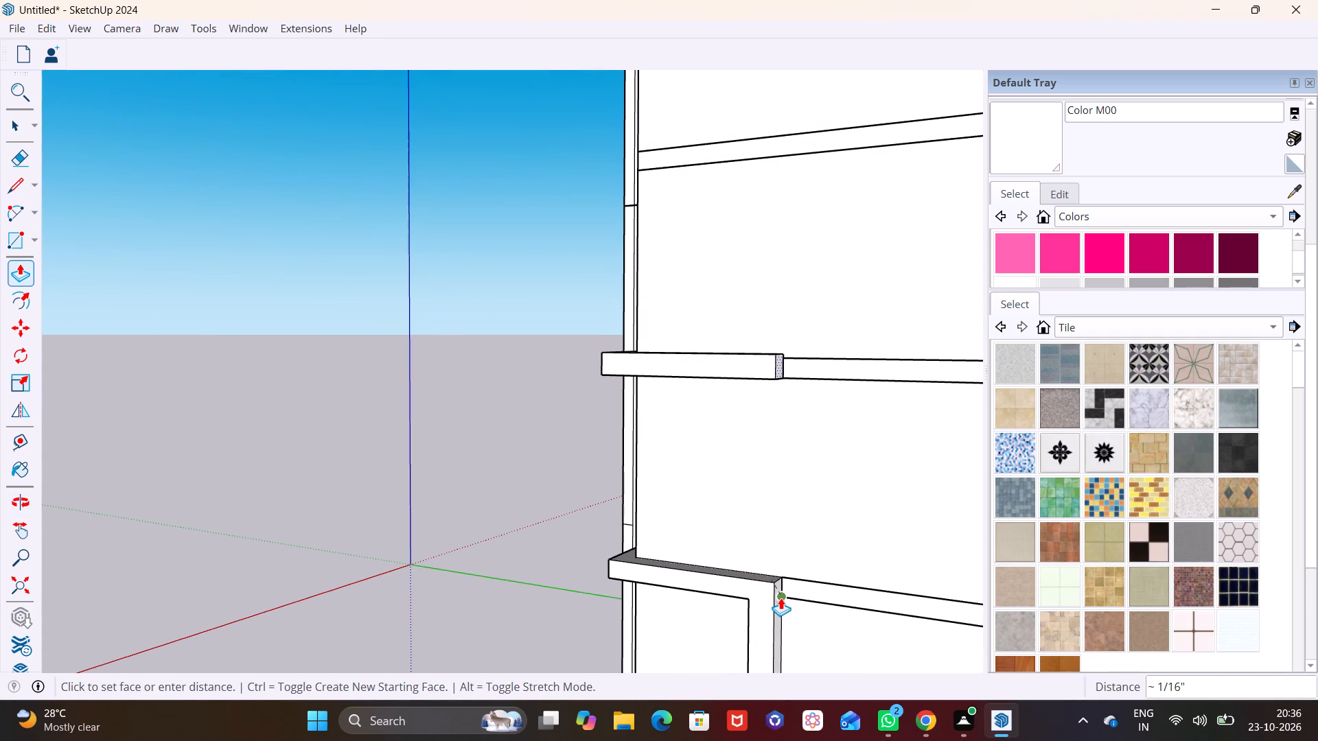
click(781, 598)
Draw a rectangle on the bar's top face at its free end and pull it up about 4' 10 7/8" as an upright.
scroll(785, 417, up, 7)
middle_drag(771, 377, 825, 524)
scroll(804, 466, down, 1)
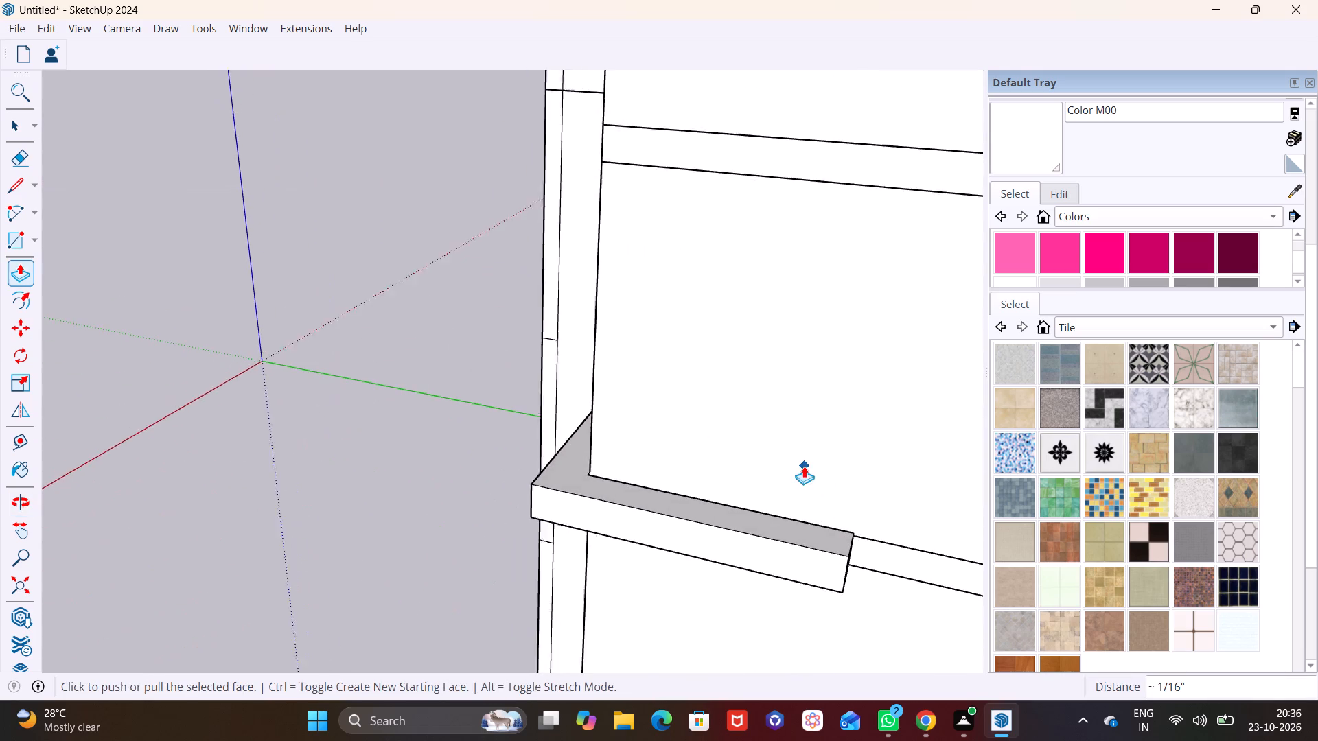
scroll(804, 466, down, 4)
click(34, 242)
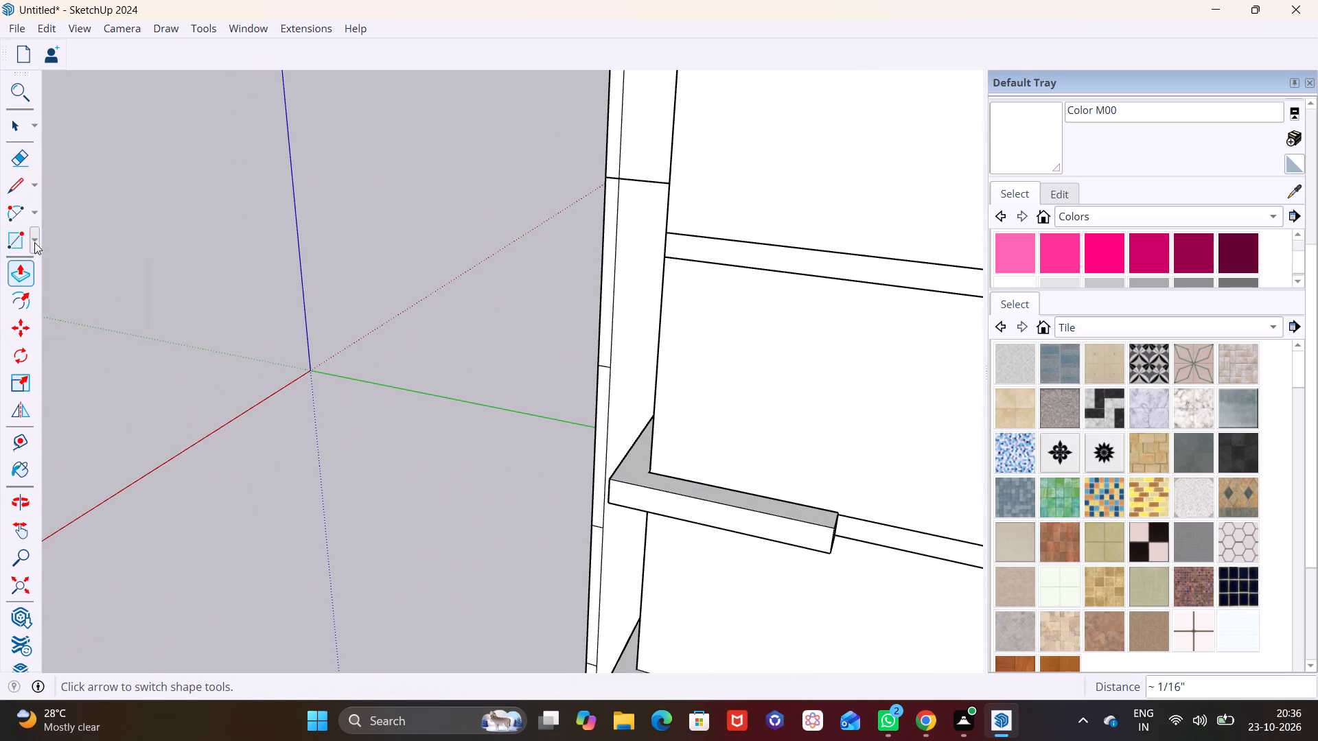
click(43, 273)
scroll(785, 494, up, 9)
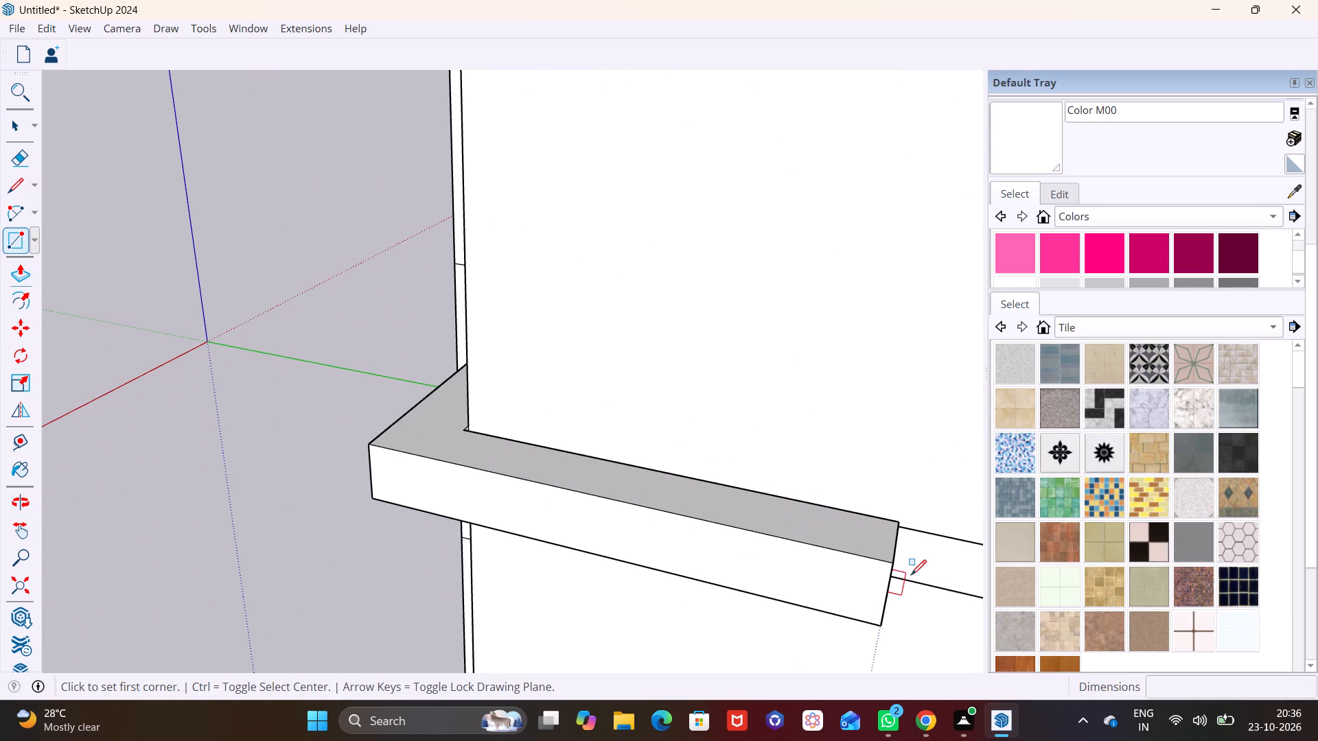
click(892, 555)
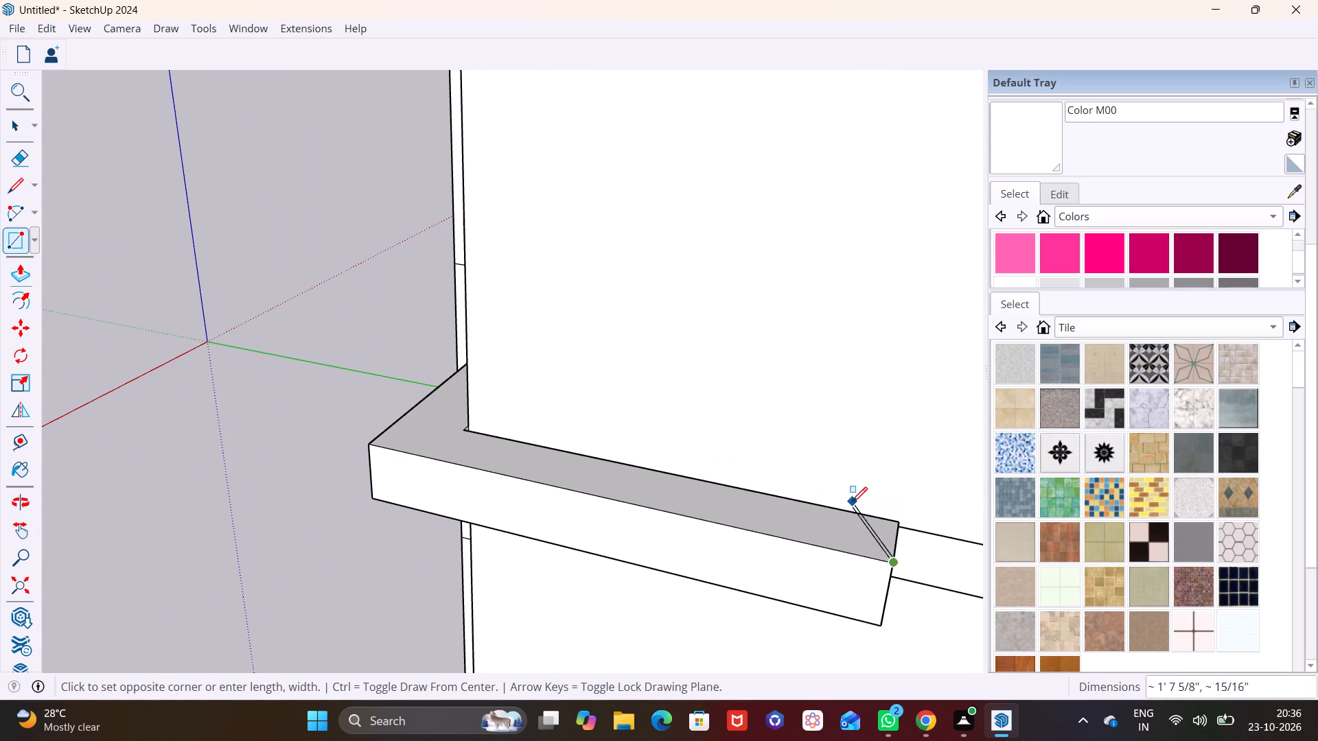
click(846, 511)
key(space)
click(872, 535)
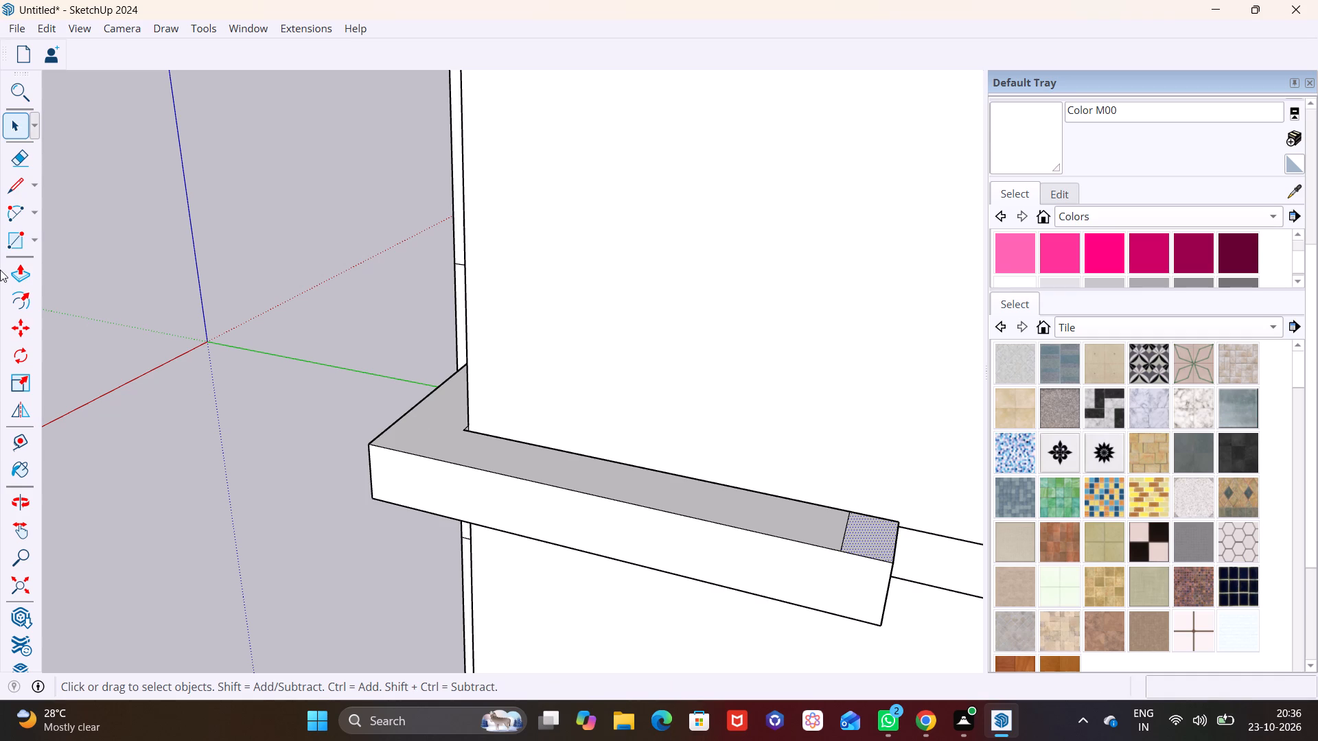
click(19, 272)
drag(868, 541, 885, 239)
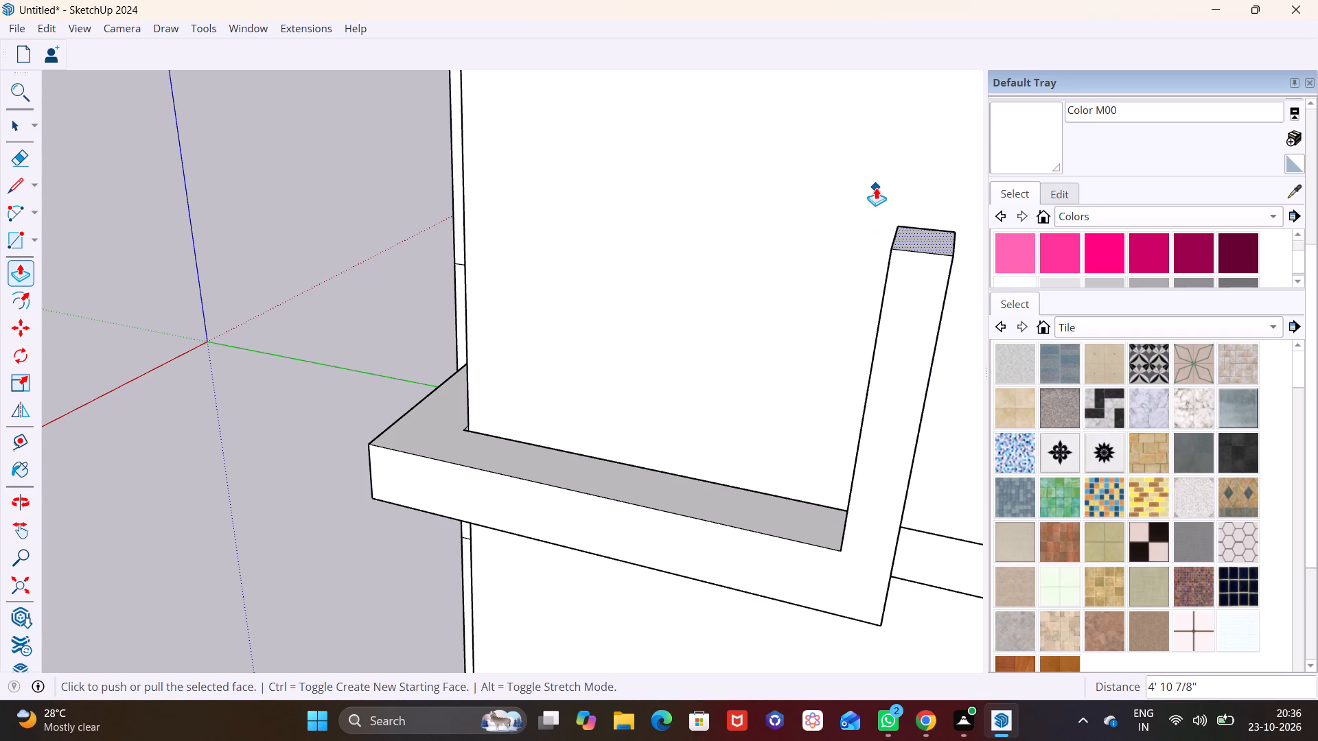
Extend the upright's top face to the upper line of the next horizontal band above.
scroll(901, 204, down, 11)
shift+middle_drag(693, 298, 616, 541)
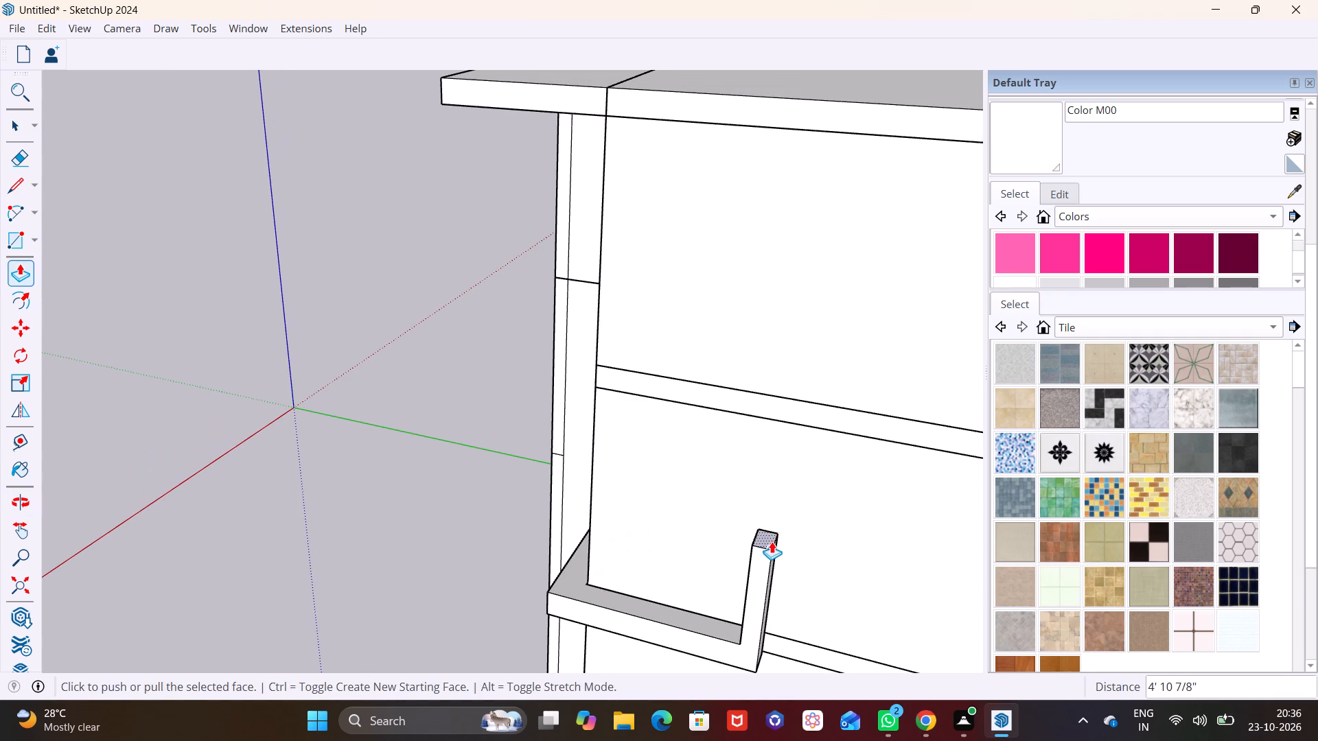
drag(772, 541, 779, 412)
click(830, 401)
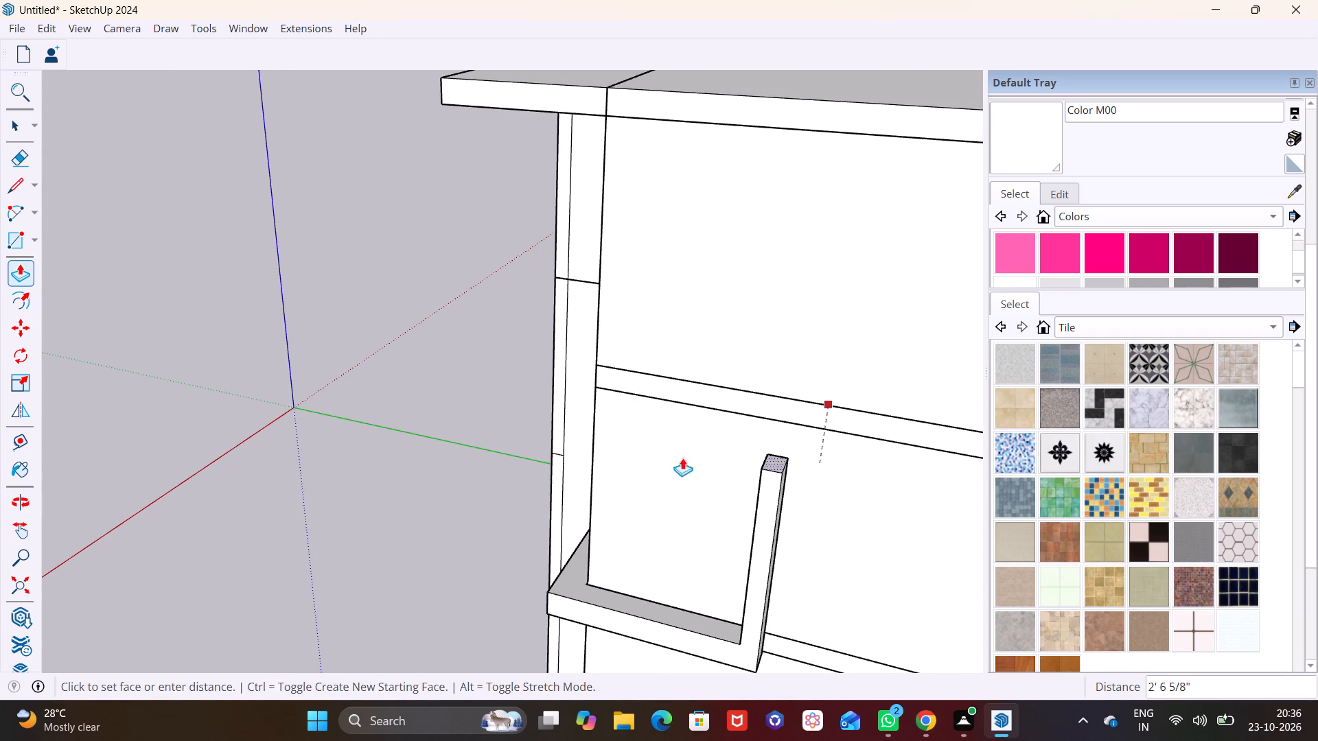
middle_drag(654, 464, 864, 432)
click(864, 301)
Draw a rectangle at the top of the upright's side face, matching the height of the adjoining wall band.
shift+middle_drag(802, 336, 510, 373)
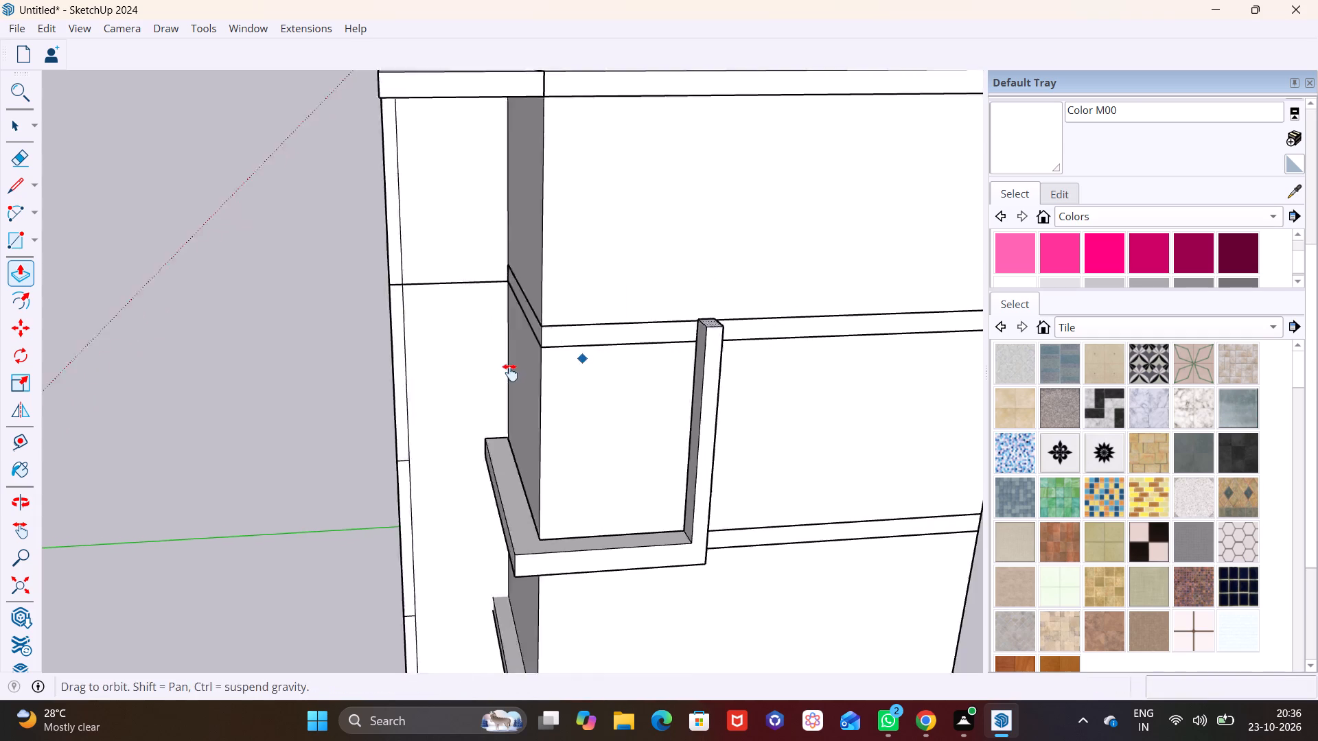
shift+middle_drag(510, 373, 398, 392)
middle_drag(428, 410, 727, 352)
scroll(751, 360, up, 7)
shift+middle_drag(712, 302, 607, 445)
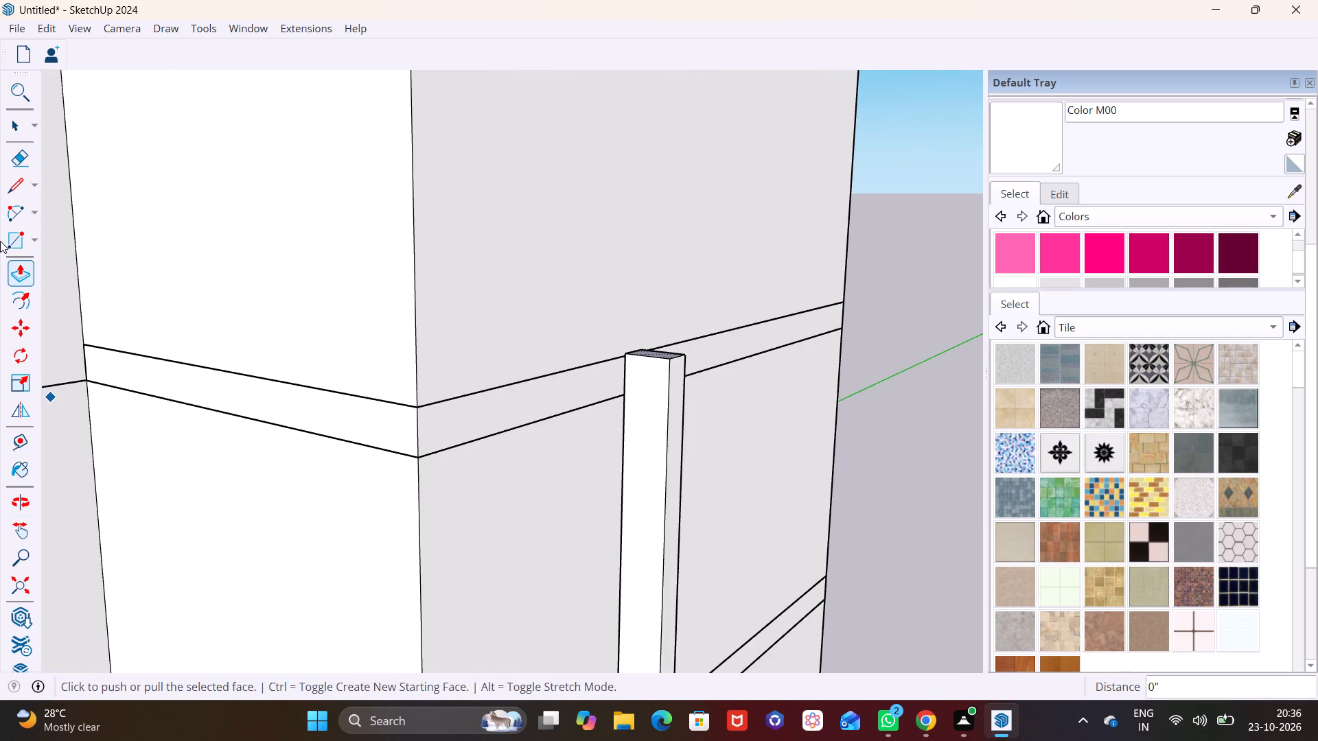
click(32, 239)
click(32, 260)
scroll(603, 375, up, 2)
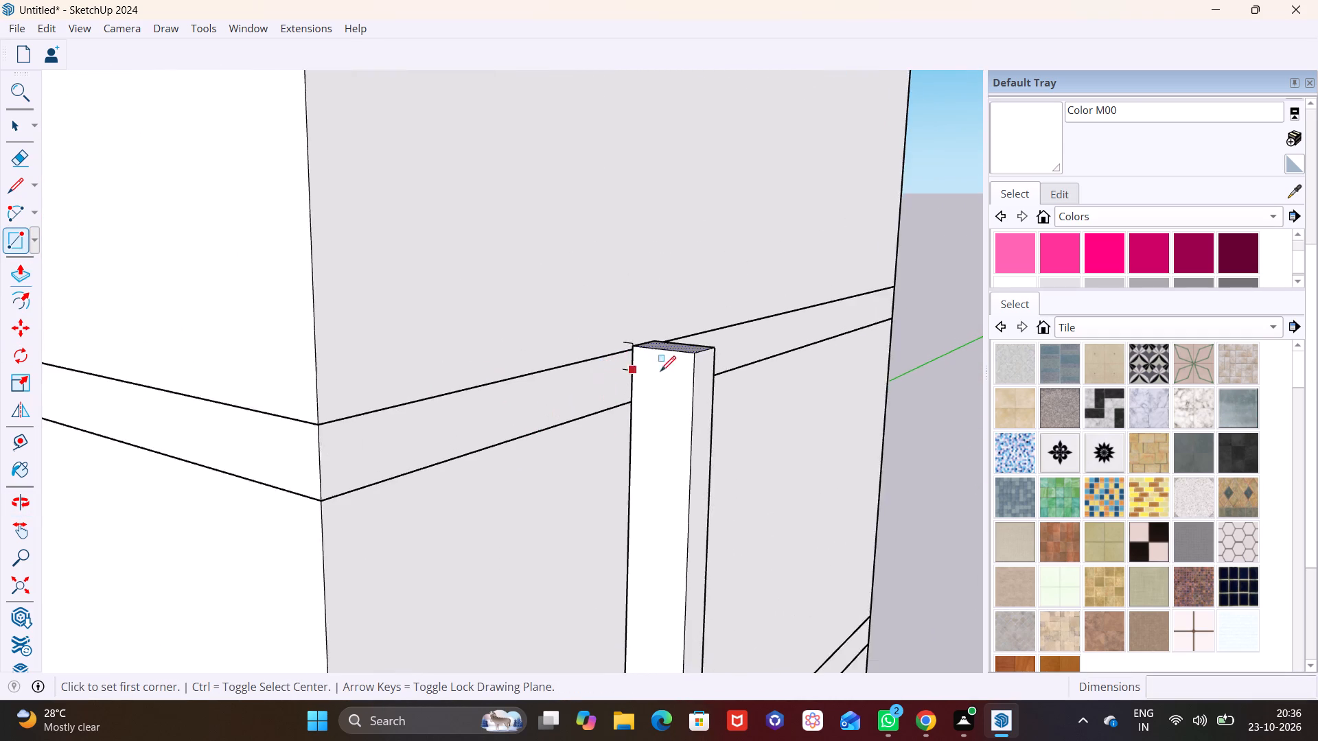
scroll(660, 371, up, 4)
click(622, 340)
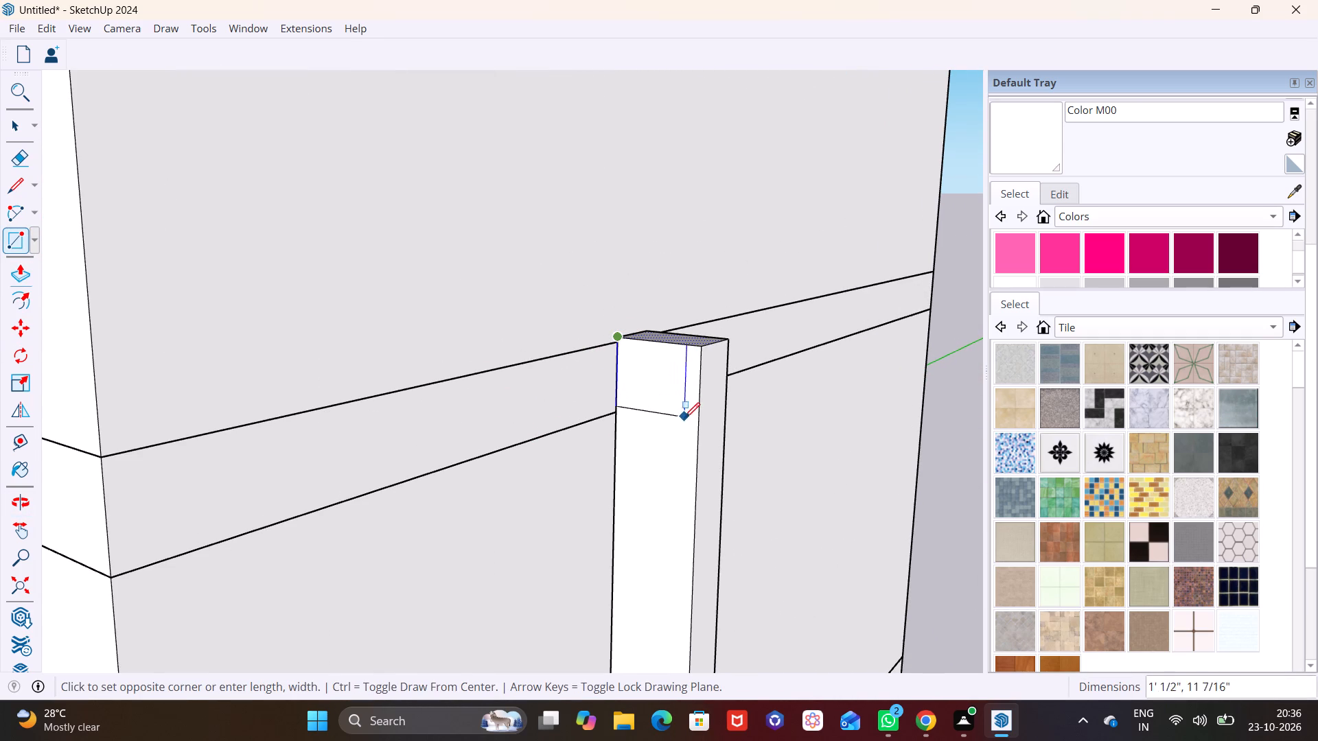
click(695, 425)
Pull the rectangle at the upright's top horizontally along the wall band until the bar projects past the wall's corner.
key(space)
click(657, 394)
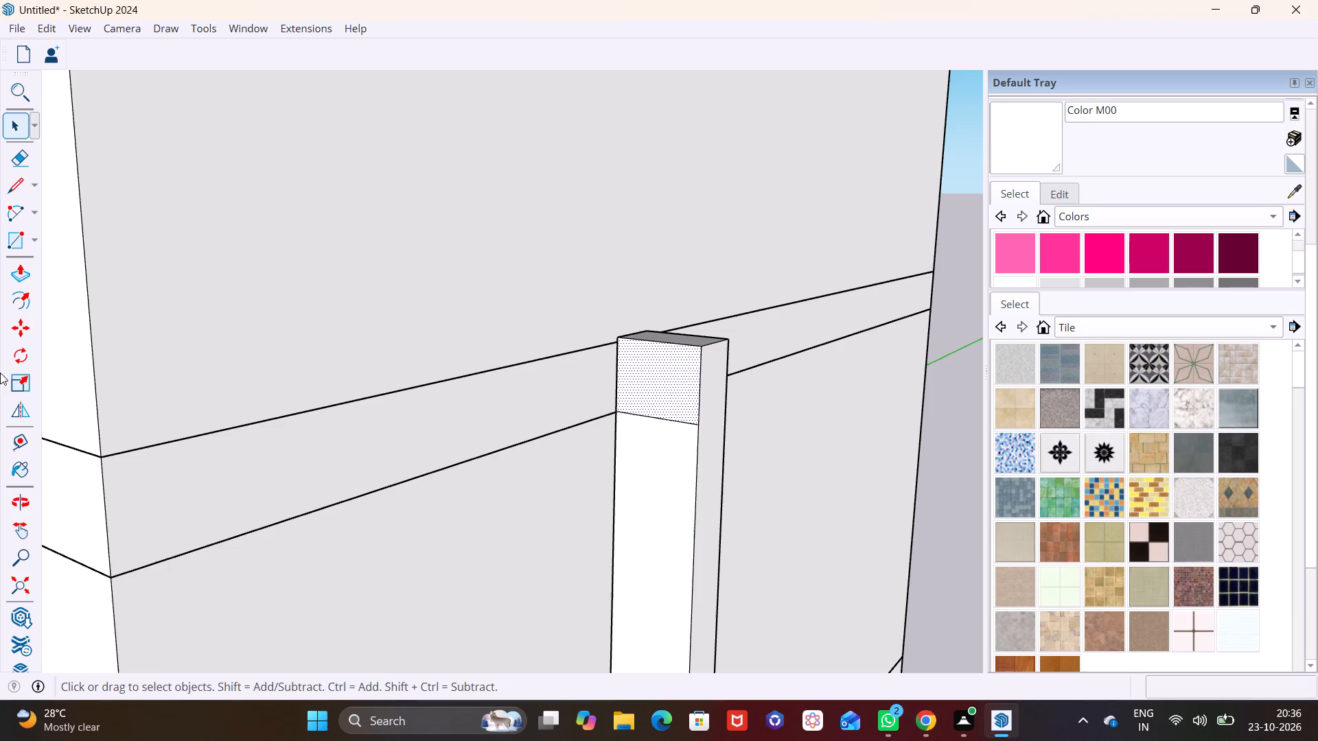
click(20, 276)
drag(648, 380, 253, 472)
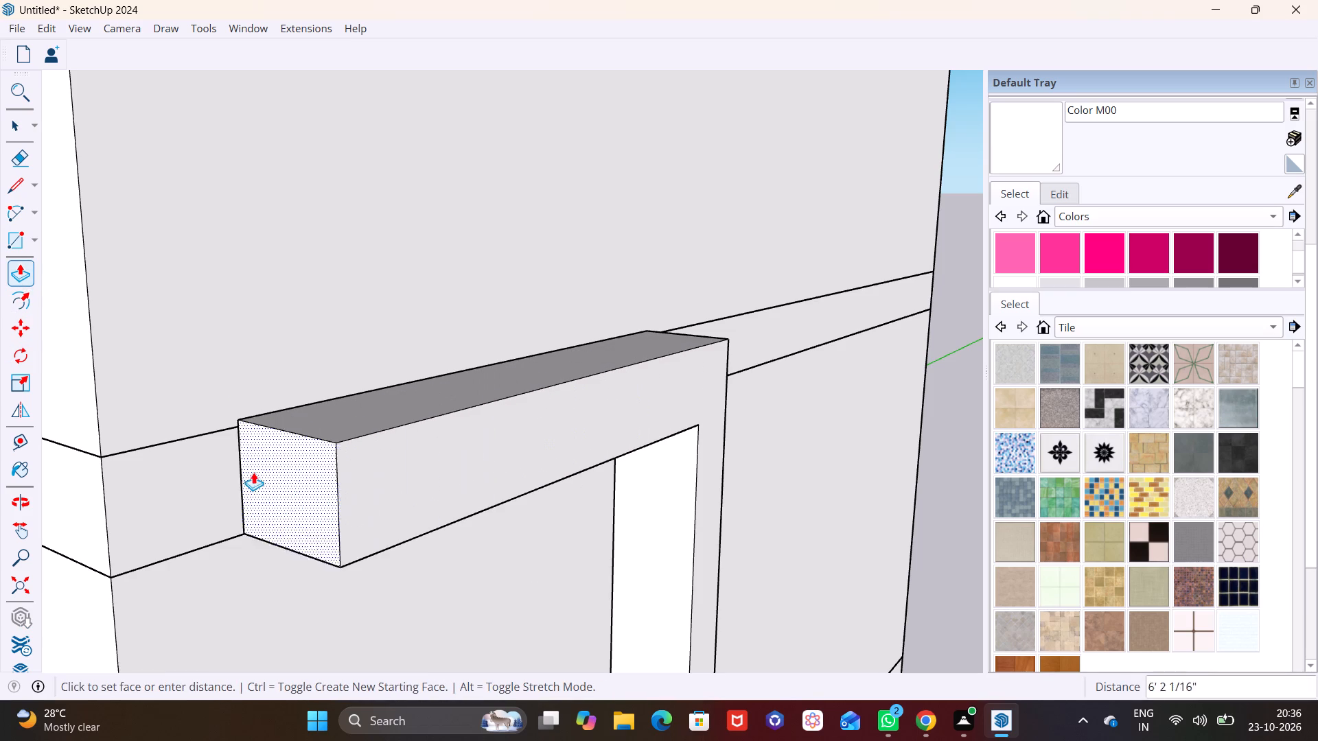
drag(253, 472, 90, 489)
click(86, 489)
key(space)
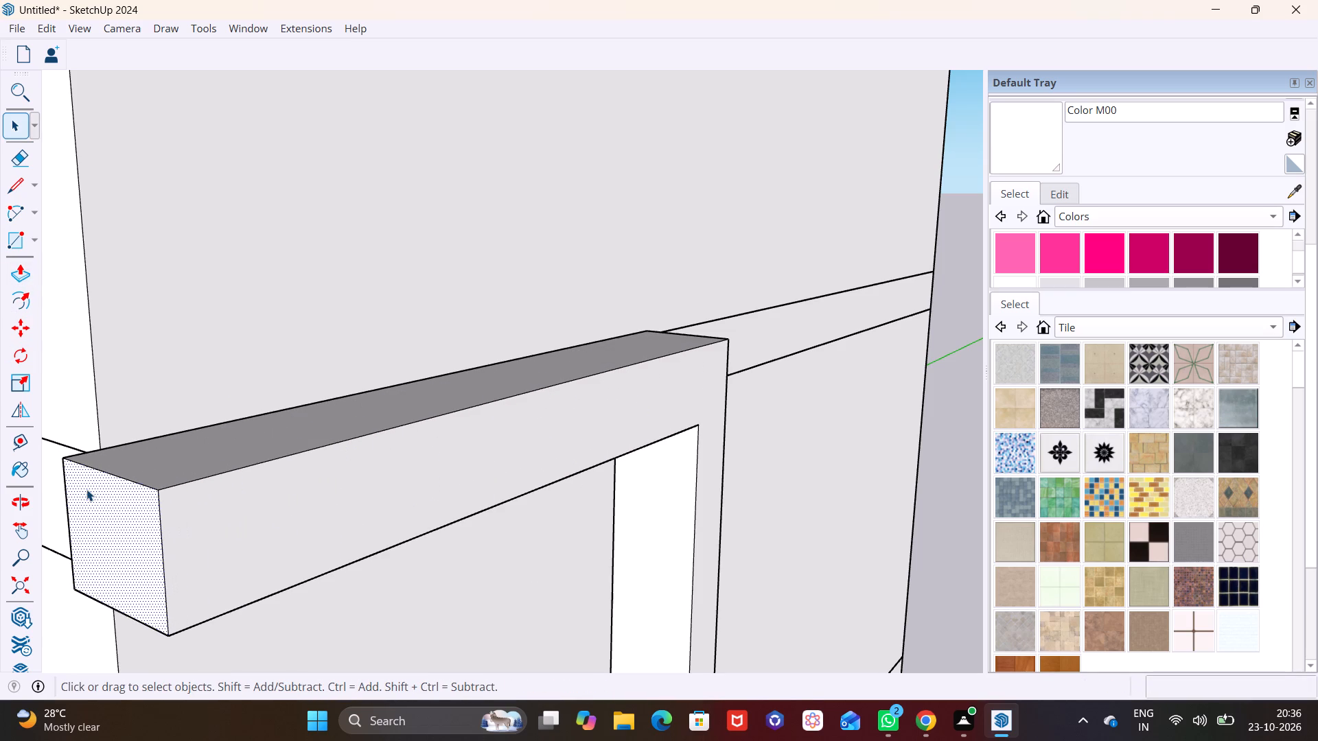
click(86, 489)
scroll(86, 489, down, 4)
middle_drag(119, 496, 577, 441)
scroll(535, 479, down, 3)
middle_drag(522, 534, 741, 527)
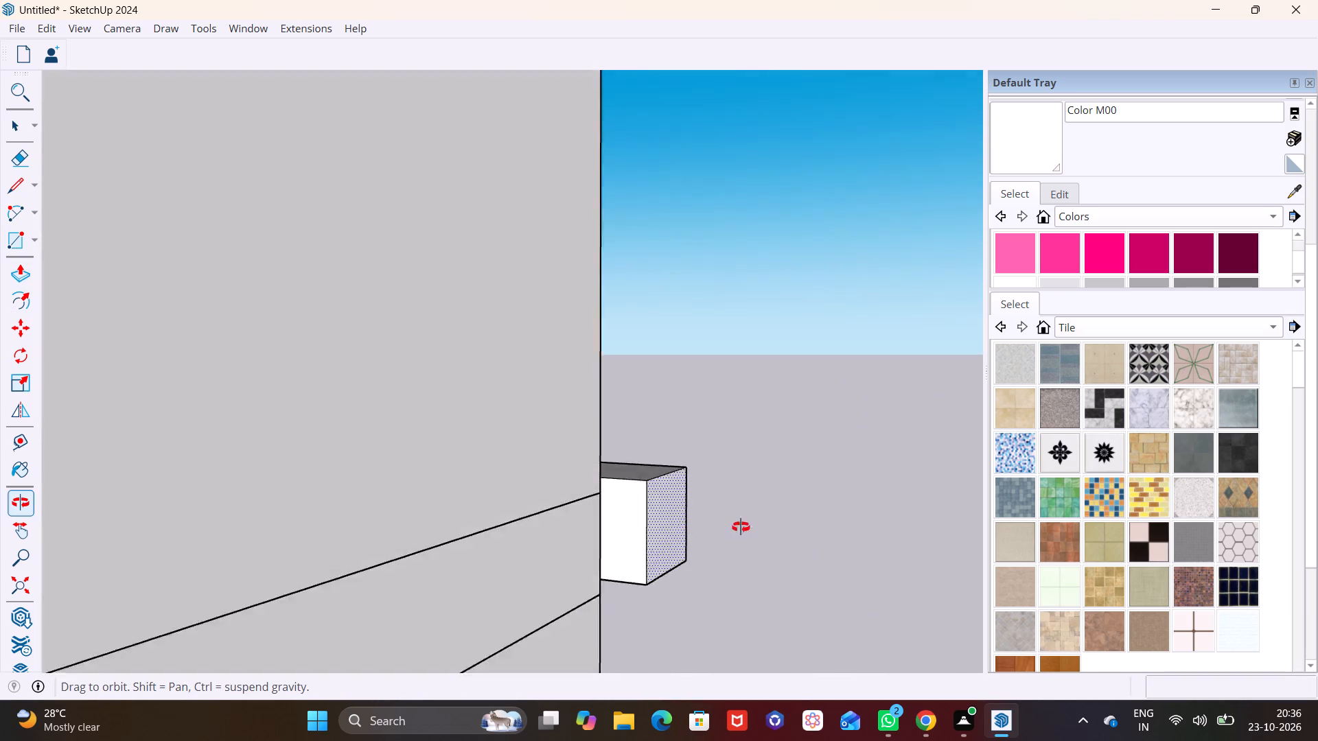
Pull the bar's end face farther out so it projects more beyond the building's corner.
middle_drag(741, 527, 784, 485)
scroll(593, 528, up, 5)
middle_drag(665, 517, 408, 541)
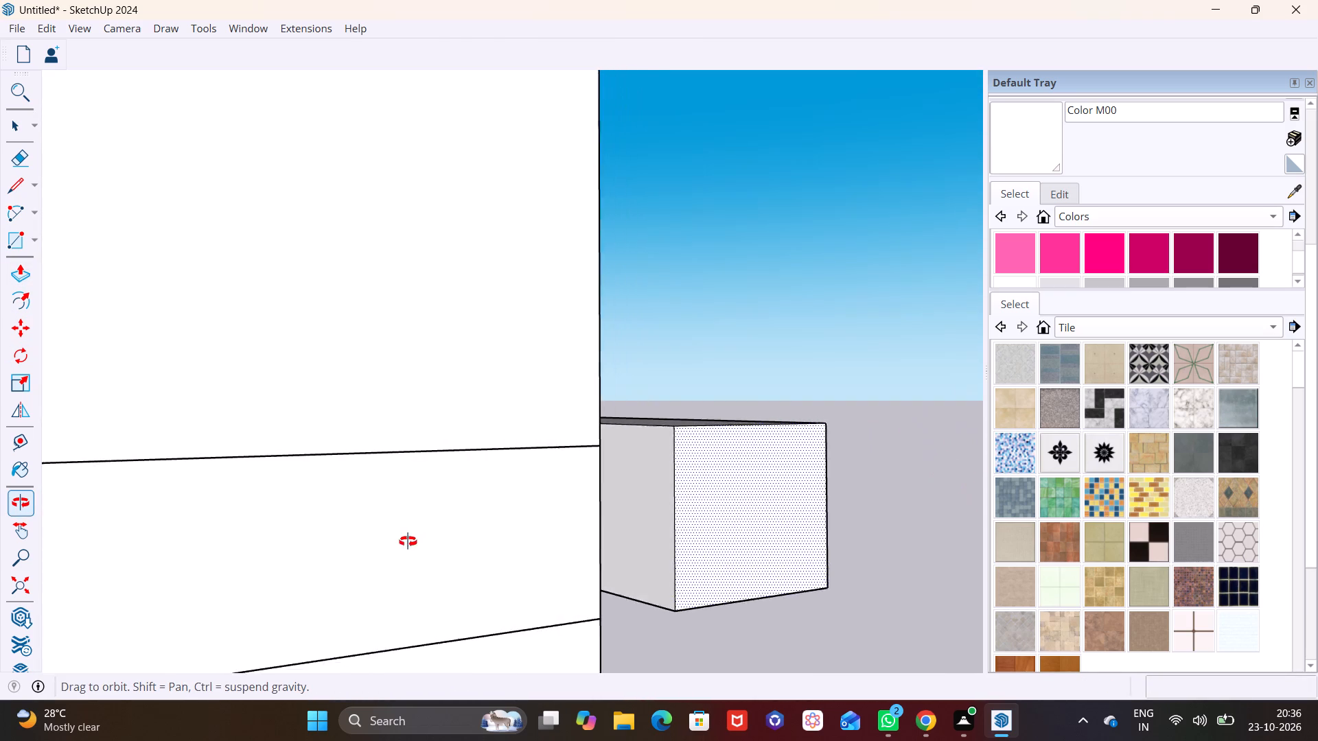
middle_drag(408, 541, 678, 543)
scroll(680, 531, up, 2)
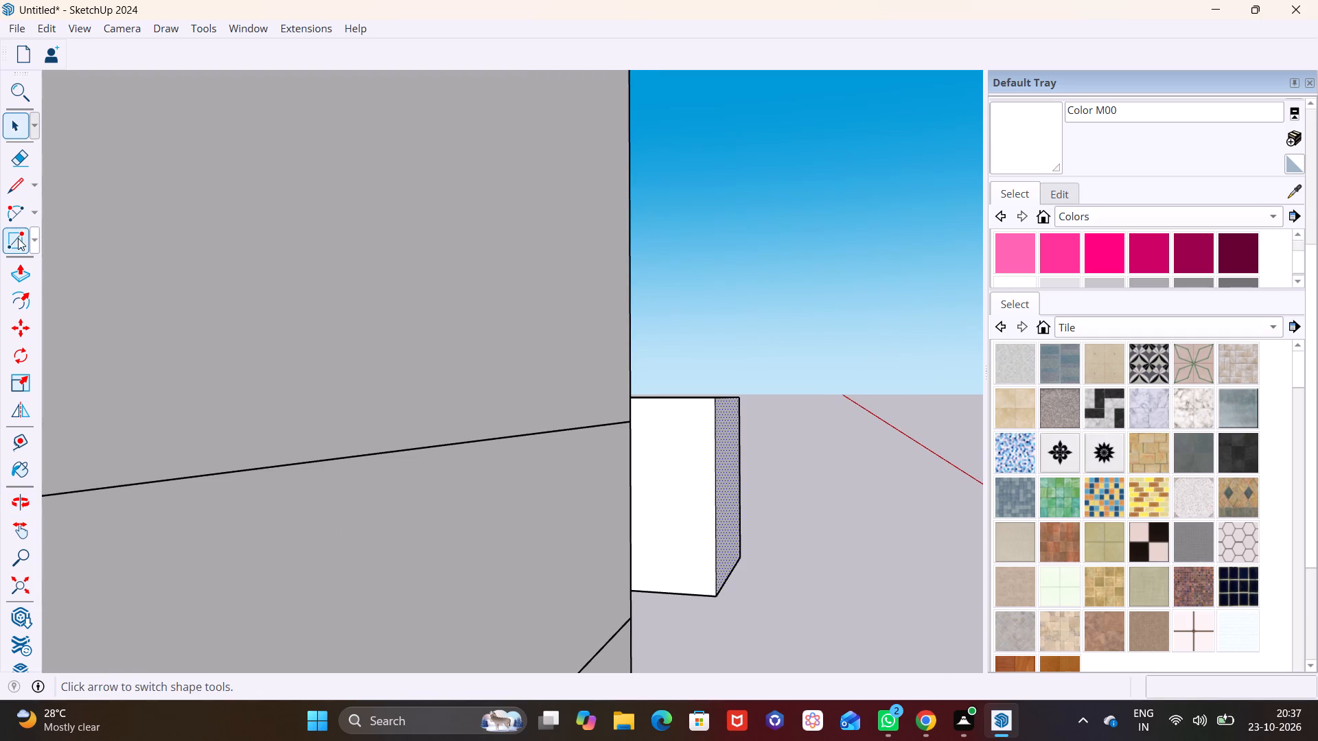
click(21, 263)
click(720, 489)
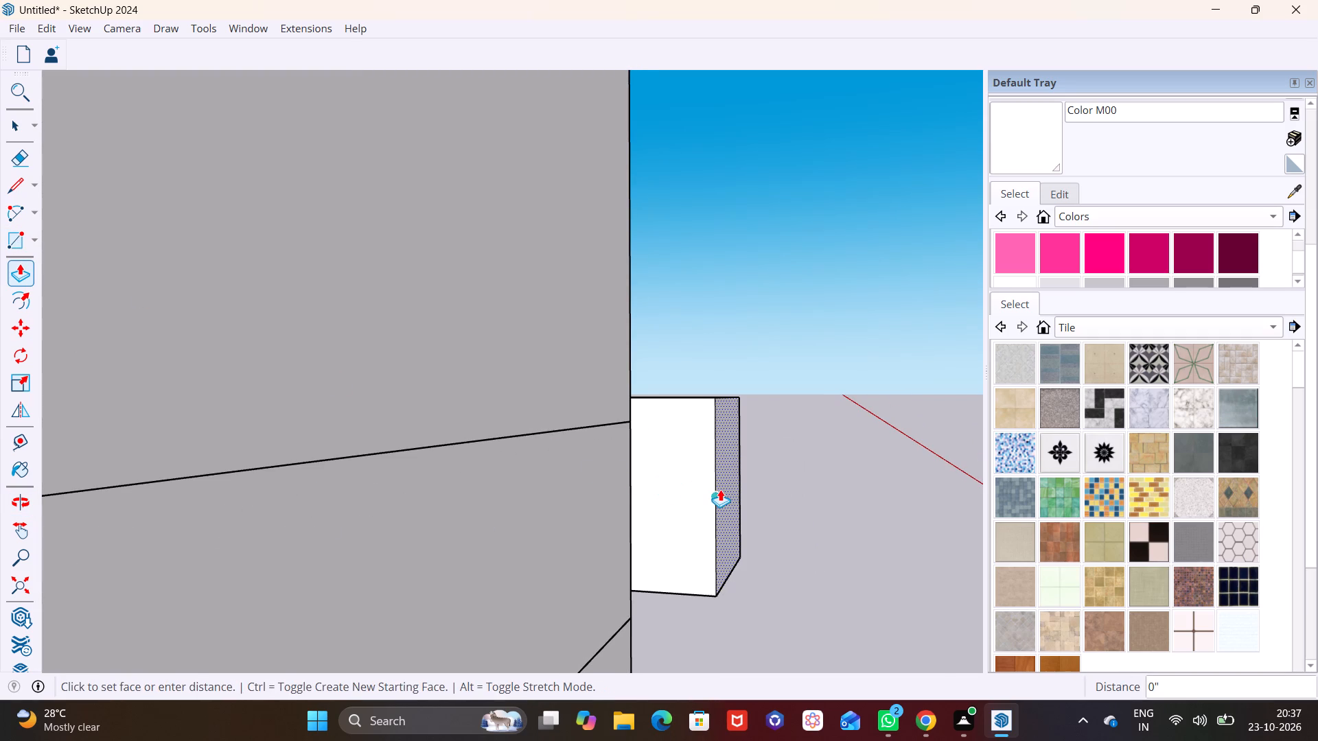
click(776, 493)
key(space)
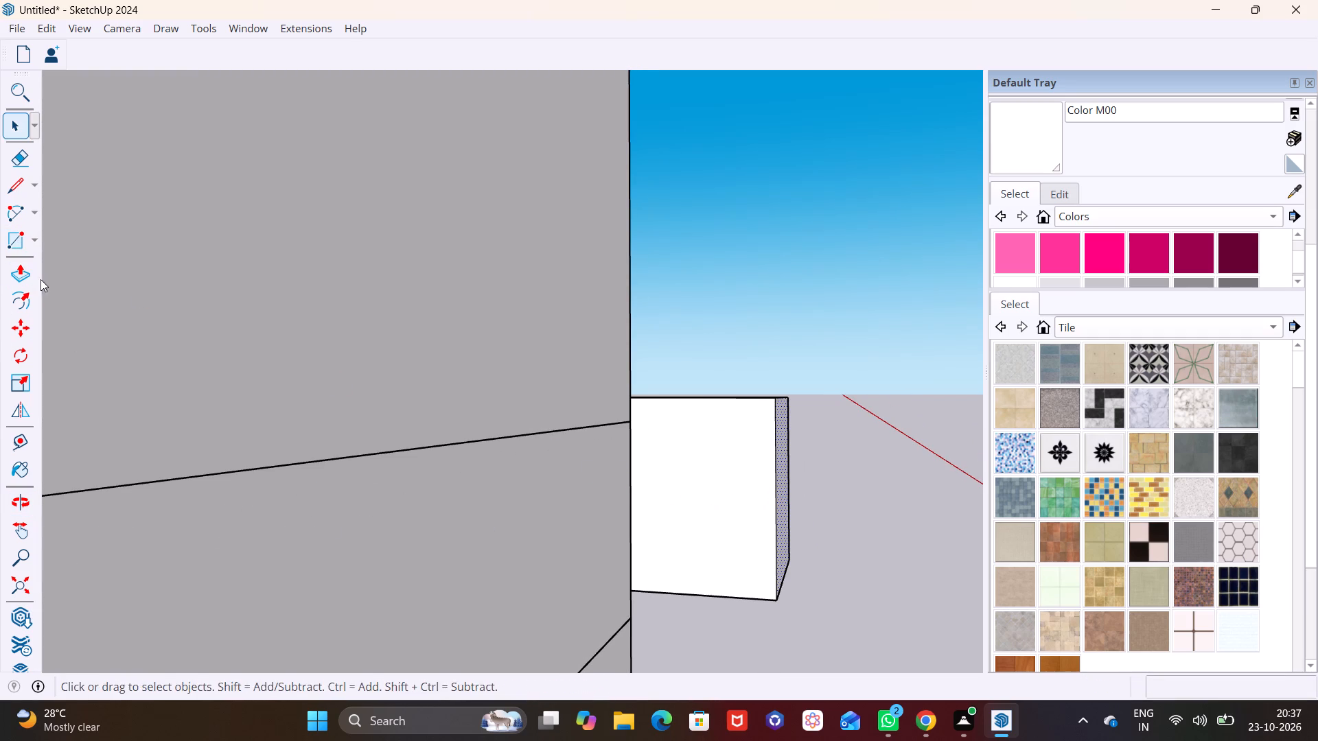
Draw a full-height rectangle on the side face of the bar's projecting end, about 7 5/8" by 1' 5/16".
click(37, 246)
click(47, 264)
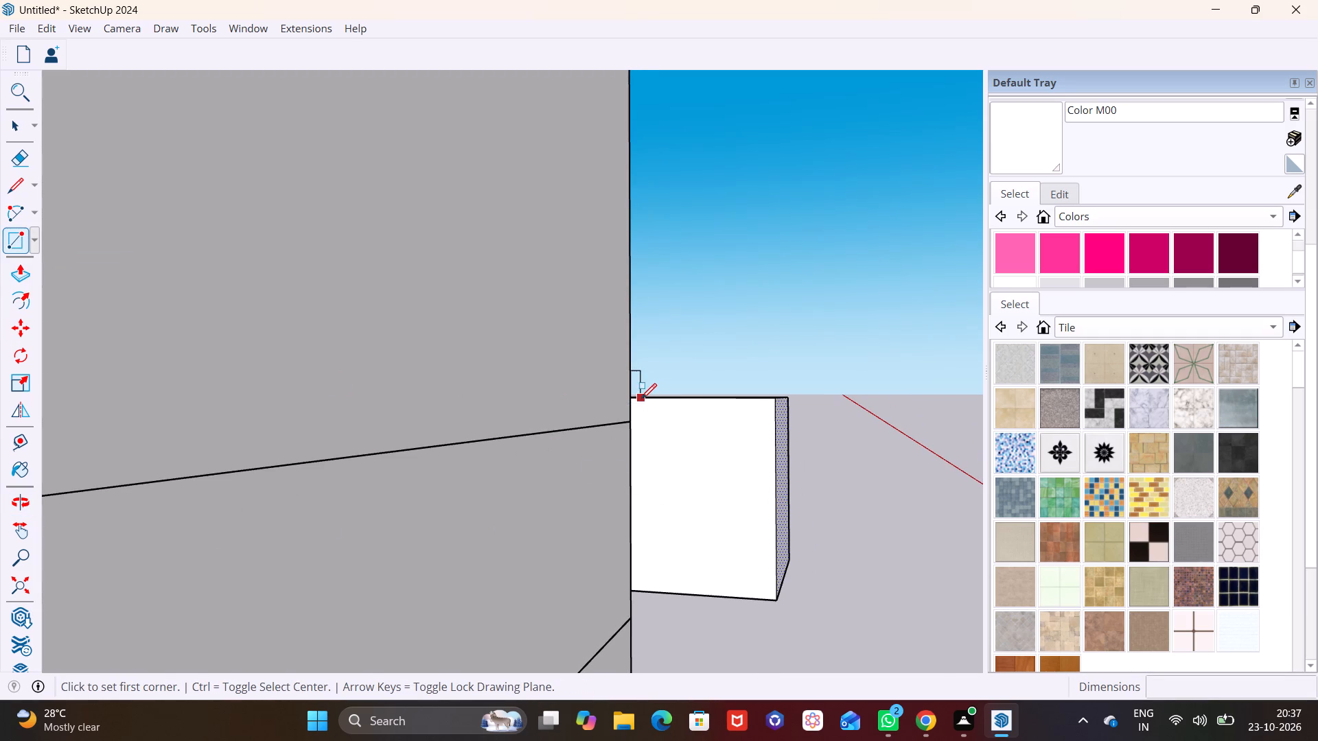
click(778, 396)
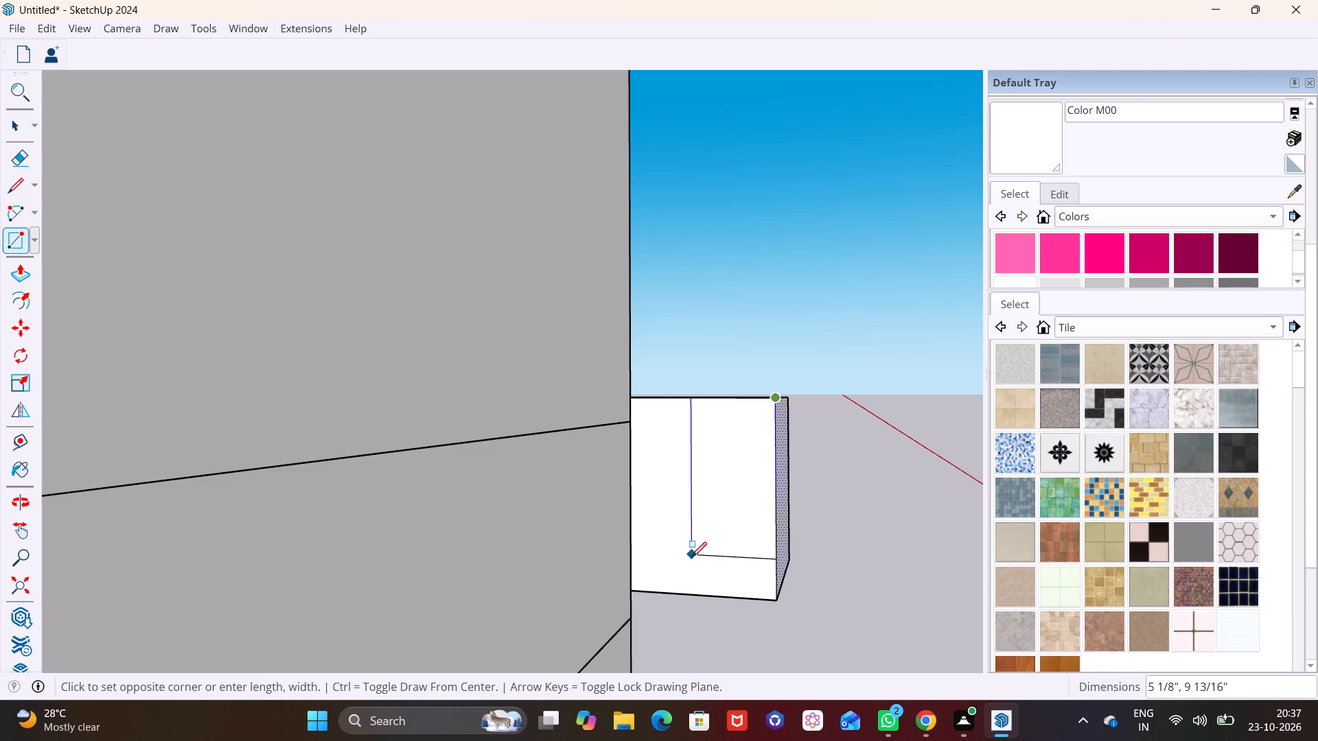
click(649, 596)
key(space)
Pull the new rectangle around the corner along the adjoining wall's band, about 4' 1 1/4" plus another 1' 7 1/8".
click(726, 539)
click(21, 276)
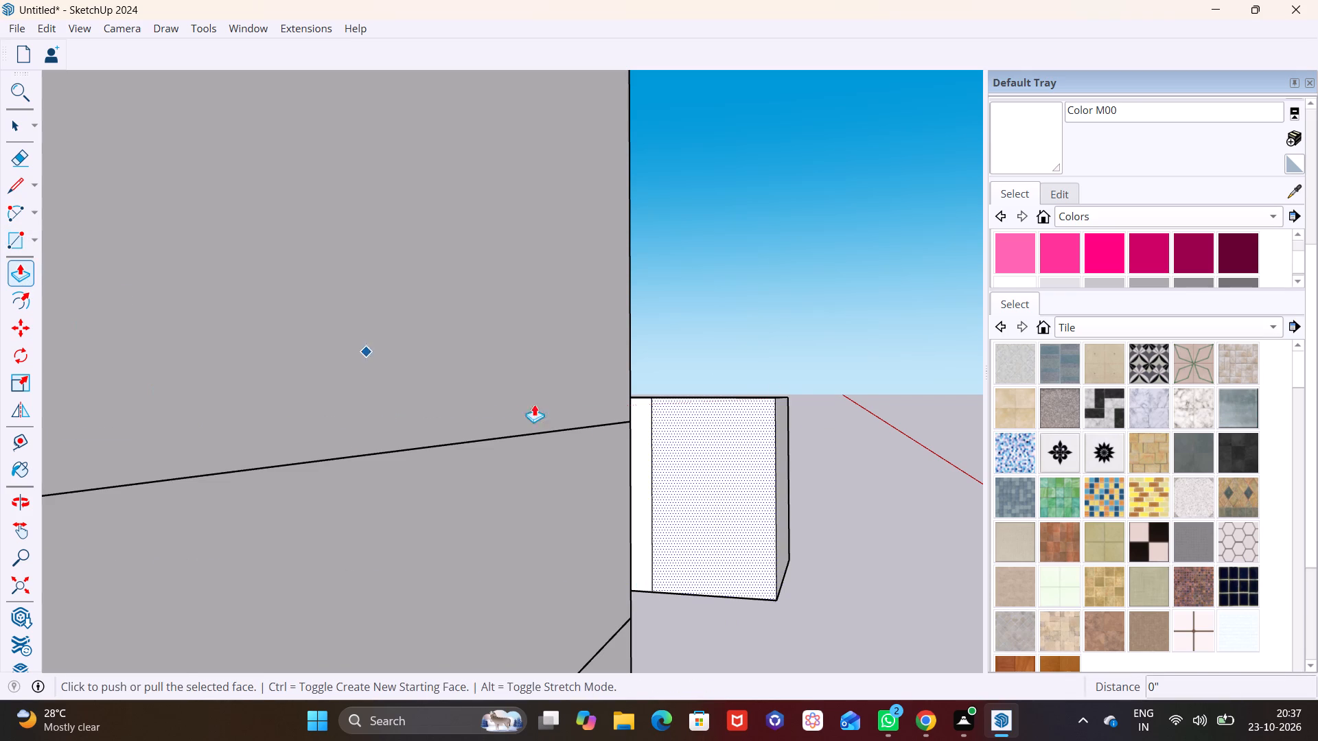
drag(732, 473, 286, 530)
scroll(296, 513, down, 10)
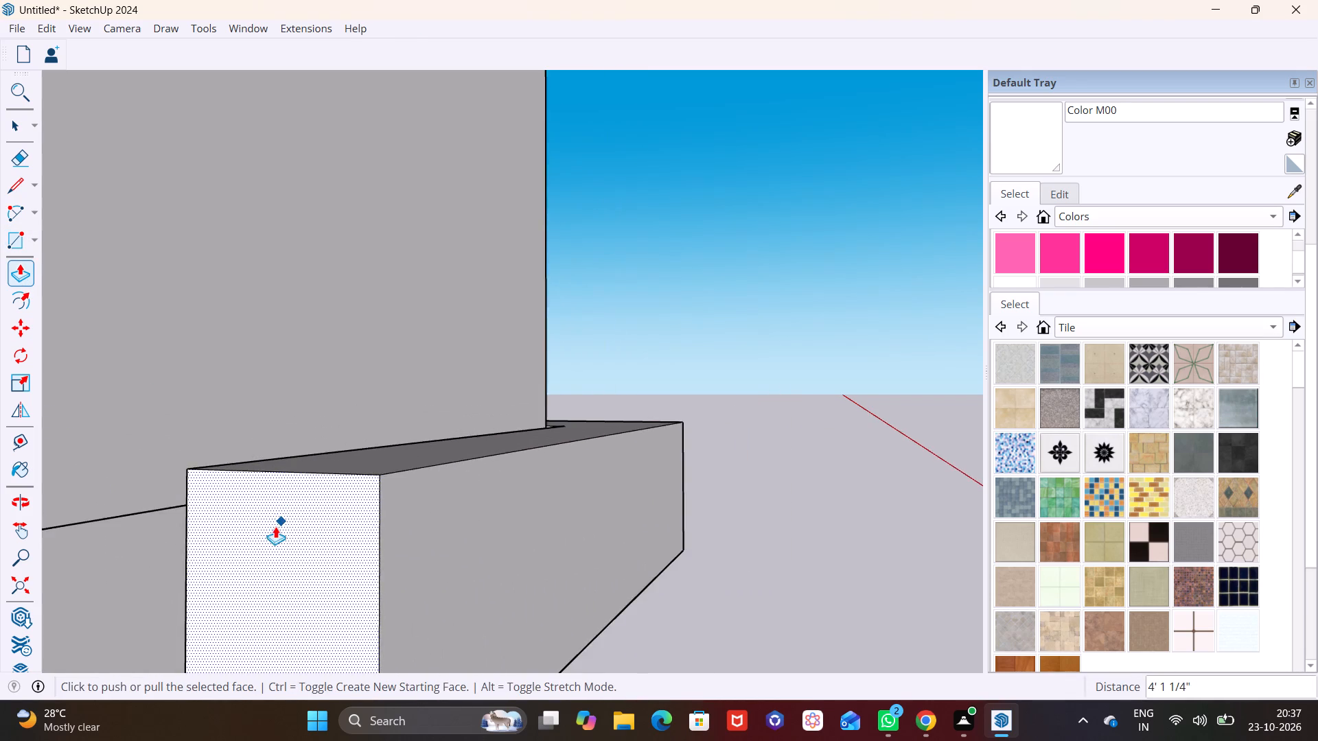
middle_drag(275, 526, 605, 400)
drag(592, 446, 287, 468)
scroll(345, 447, down, 13)
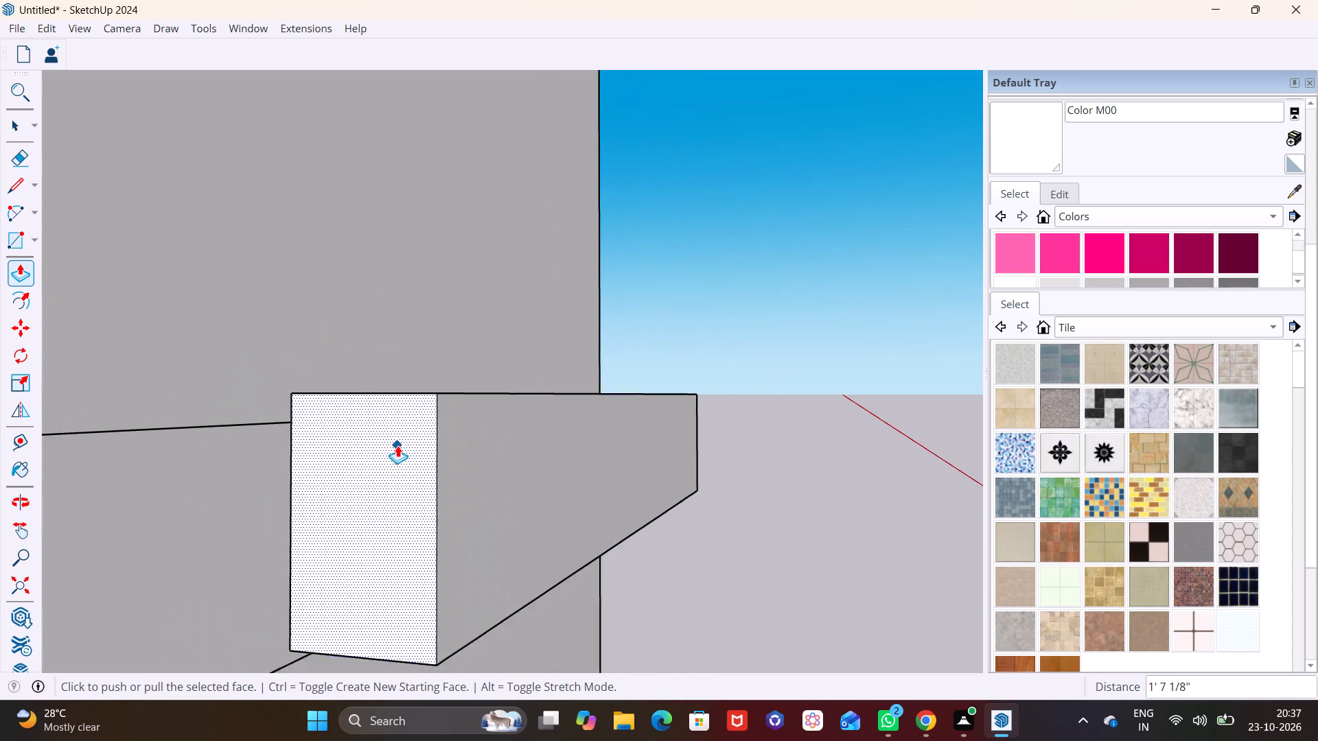
Extend the bar's end face farther along the adjoining wall's band, finishing with a pull of about 2' 8 7/16".
scroll(400, 456, down, 9)
scroll(400, 471, down, 17)
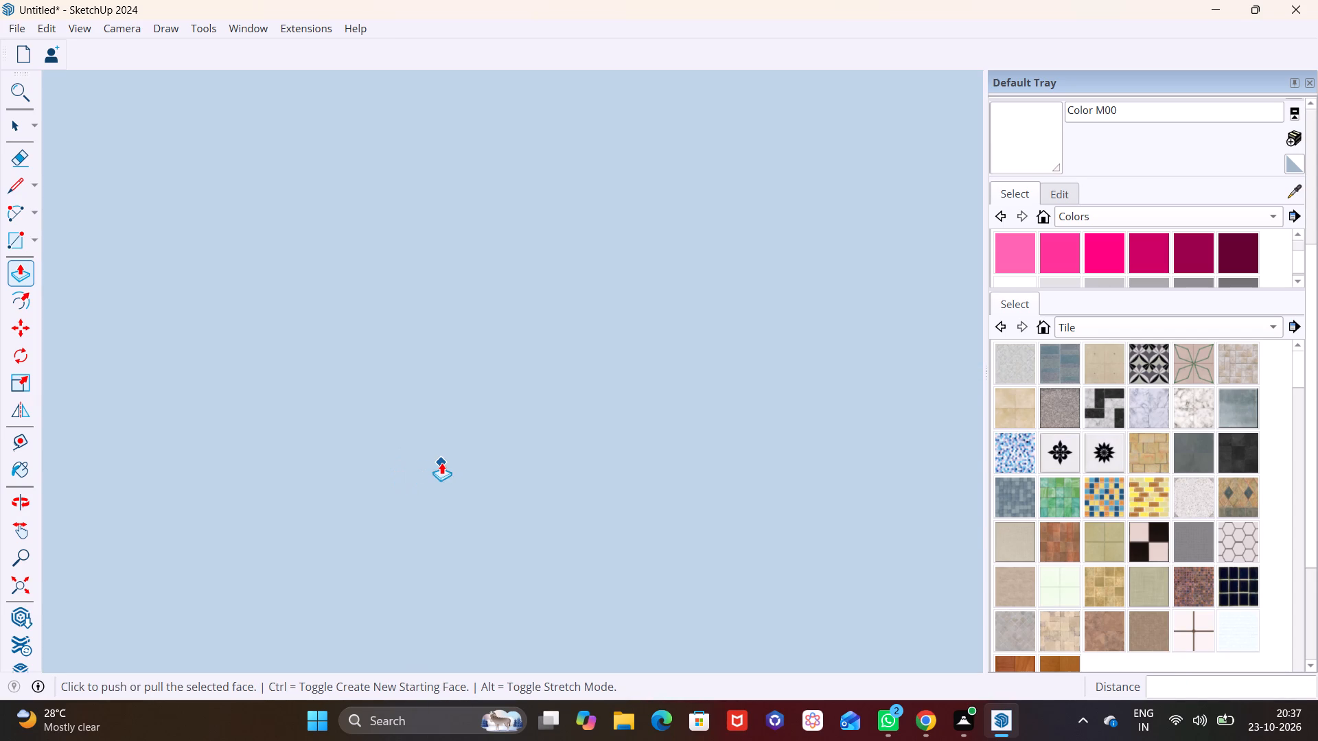
scroll(441, 462, down, 20)
scroll(441, 462, down, 20)
scroll(441, 462, down, 2)
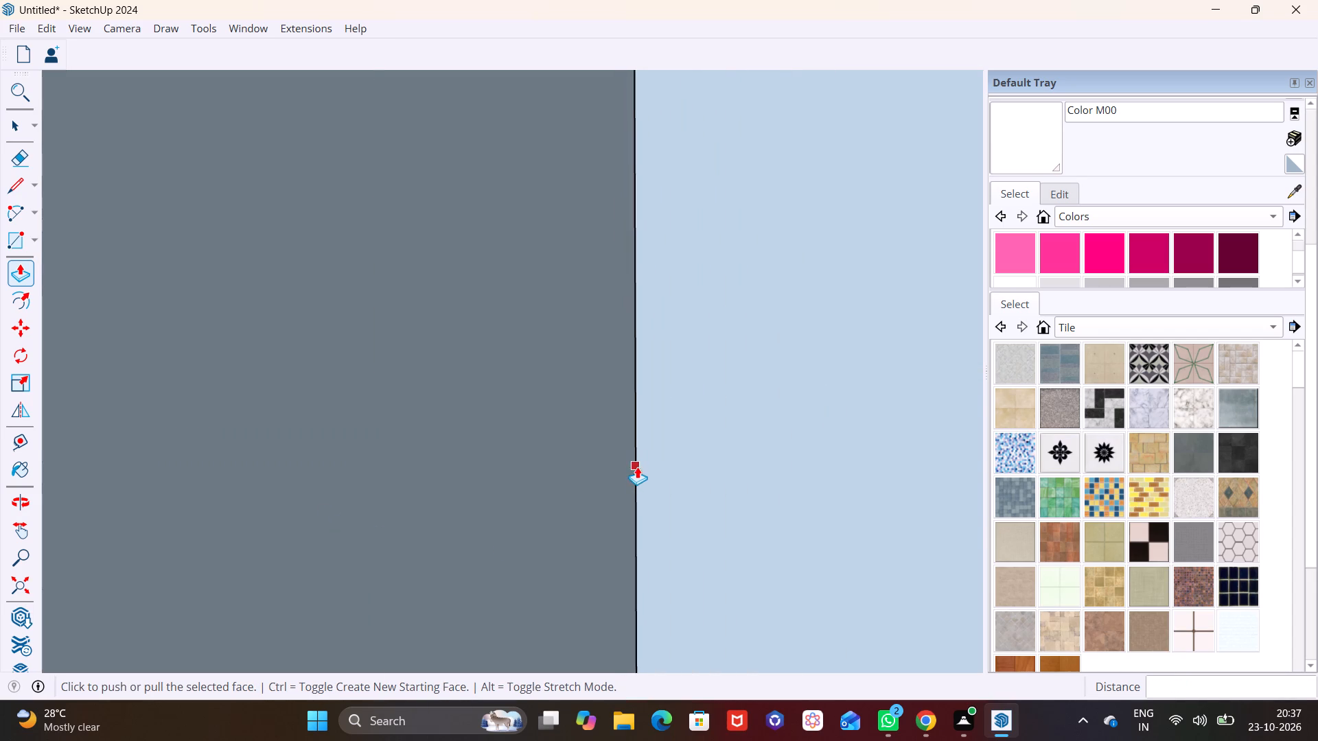
scroll(637, 467, down, 20)
scroll(637, 467, down, 20)
scroll(637, 467, down, 2)
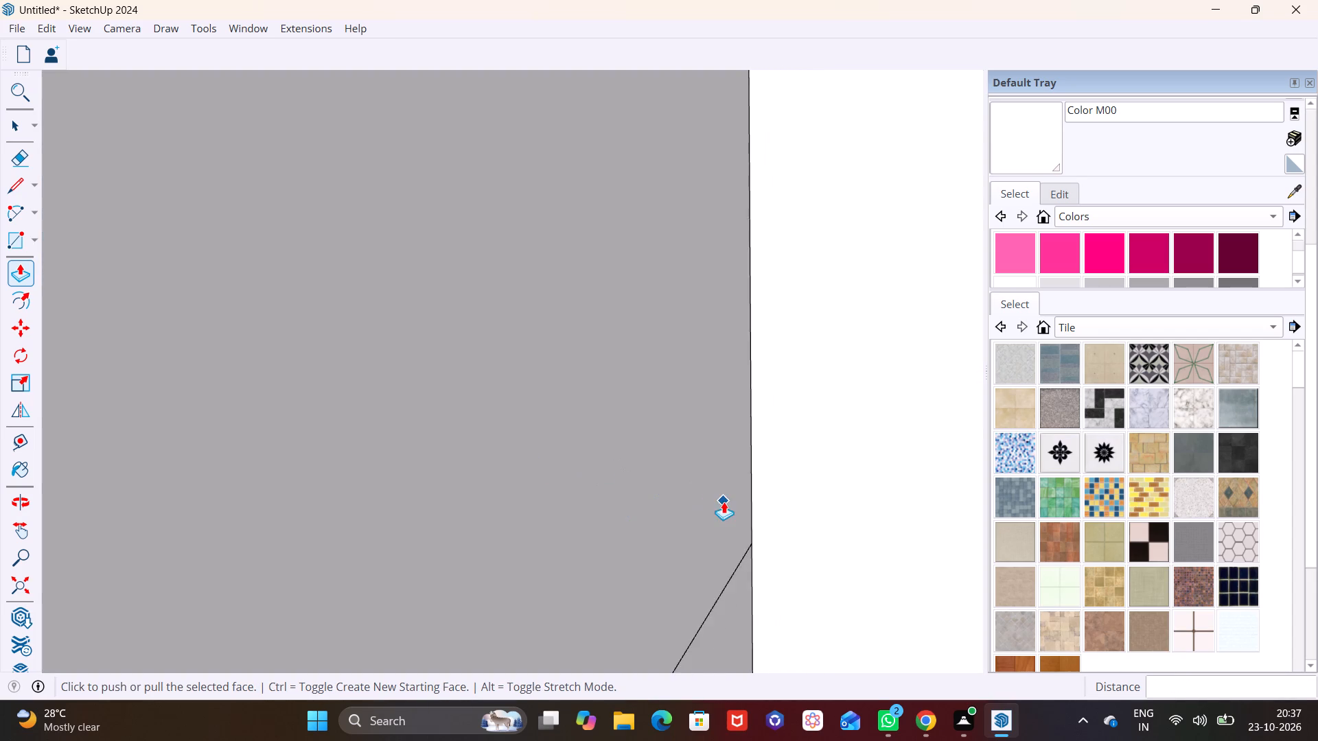
scroll(724, 502, down, 20)
scroll(724, 502, down, 20)
scroll(724, 502, down, 2)
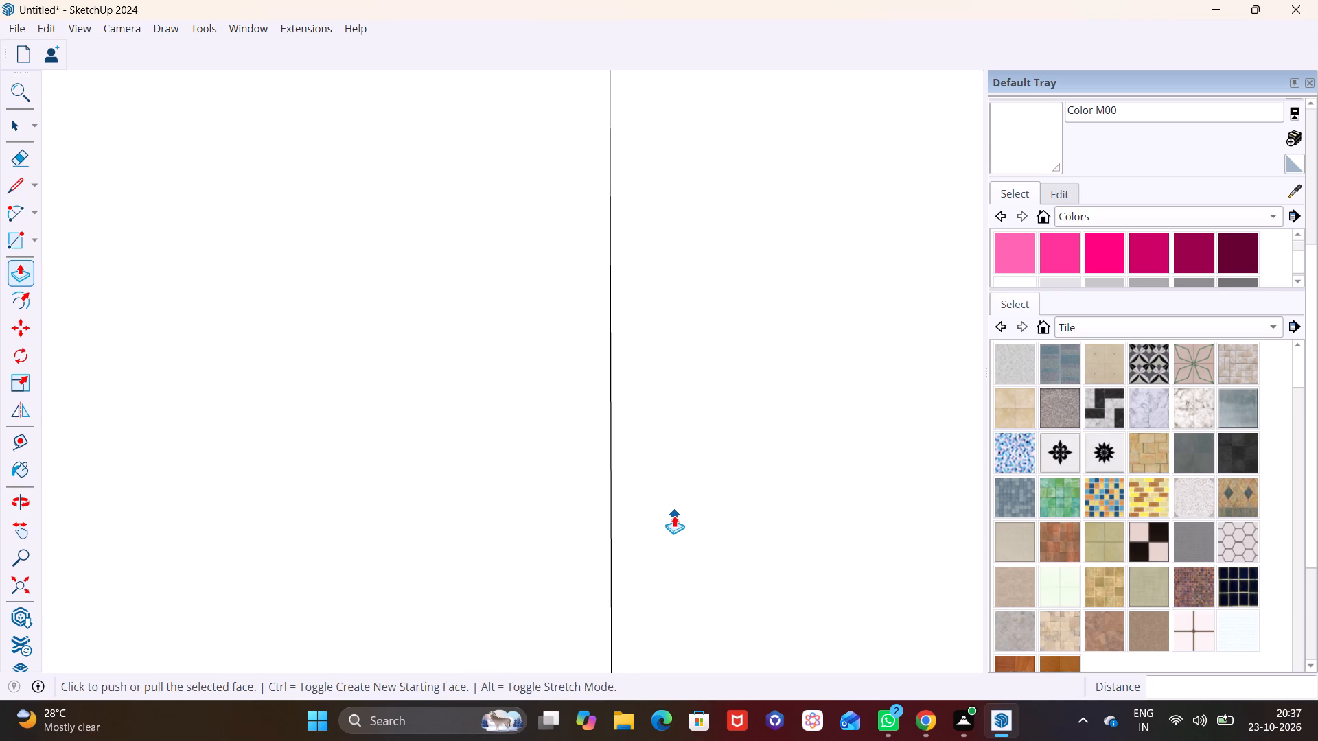
scroll(674, 515, down, 20)
scroll(674, 515, down, 18)
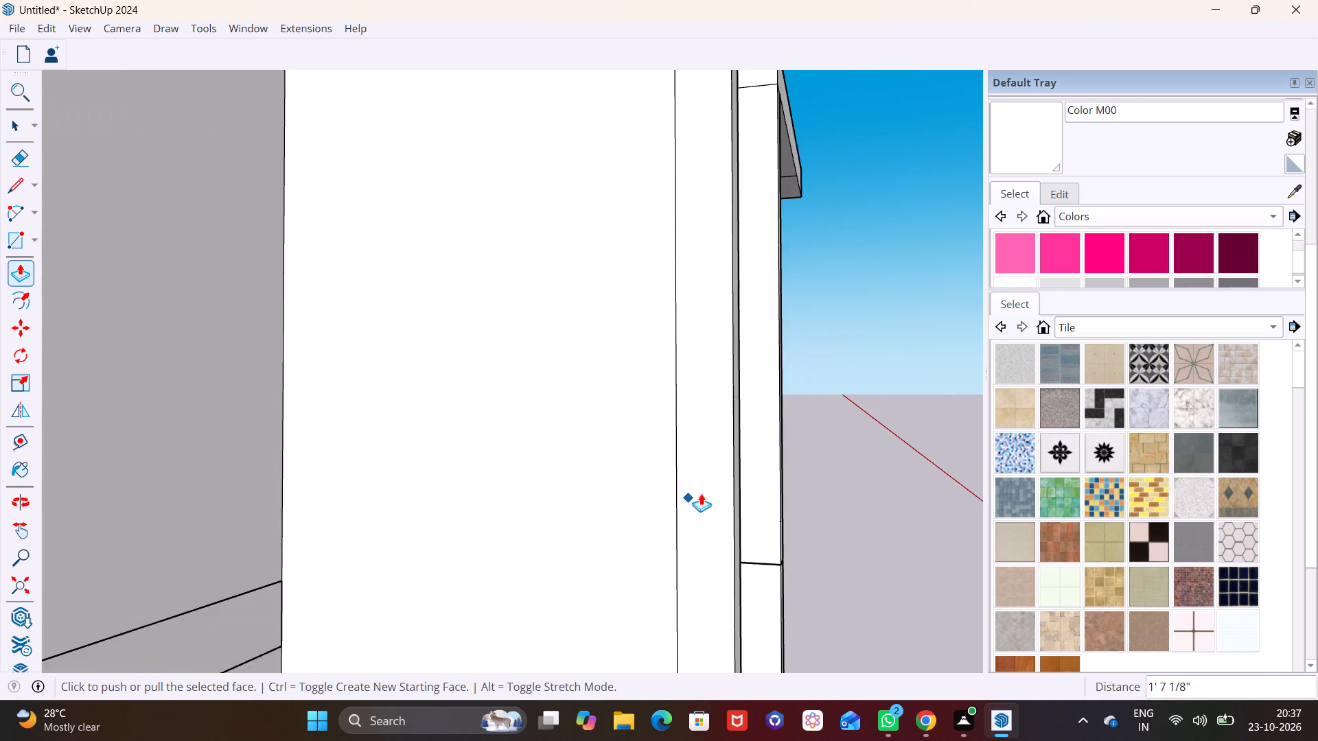
middle_drag(750, 474, 494, 527)
middle_drag(551, 473, 380, 488)
scroll(494, 510, up, 4)
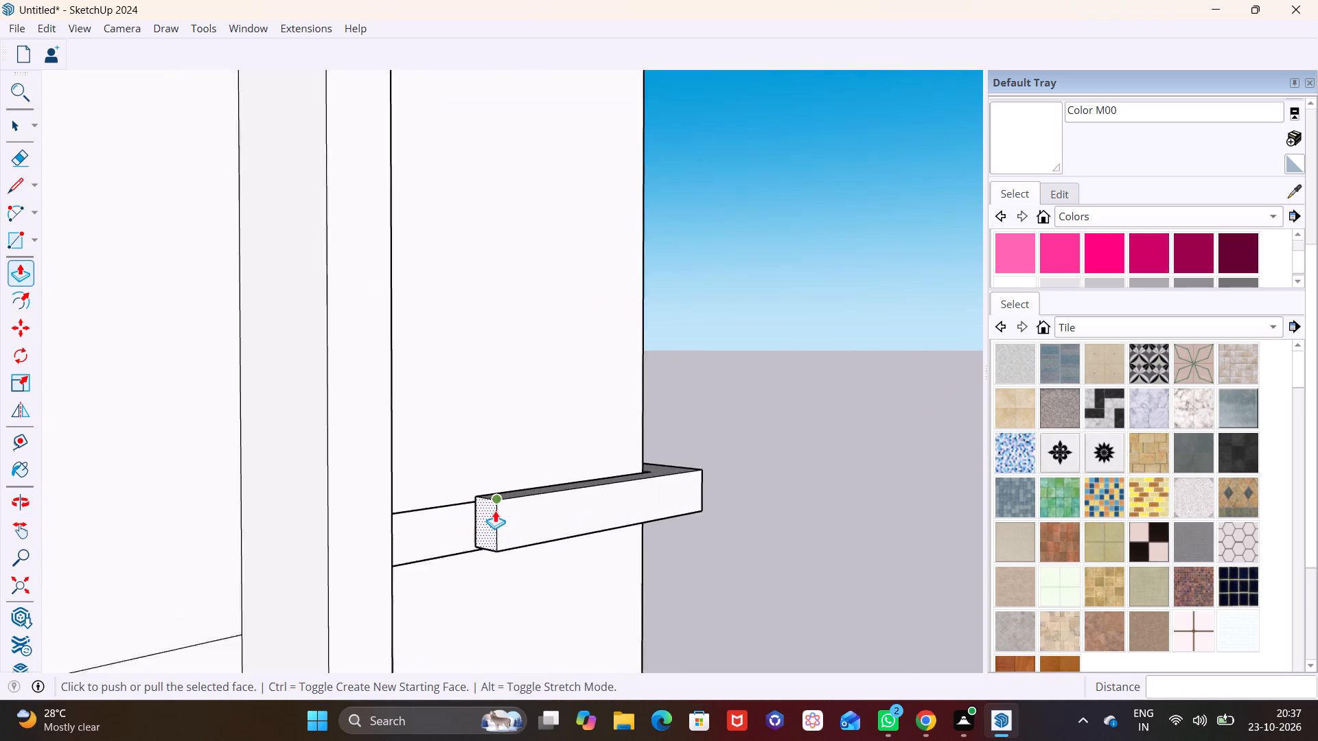
scroll(495, 510, up, 5)
drag(494, 522, 206, 537)
middle_drag(212, 529, 72, 535)
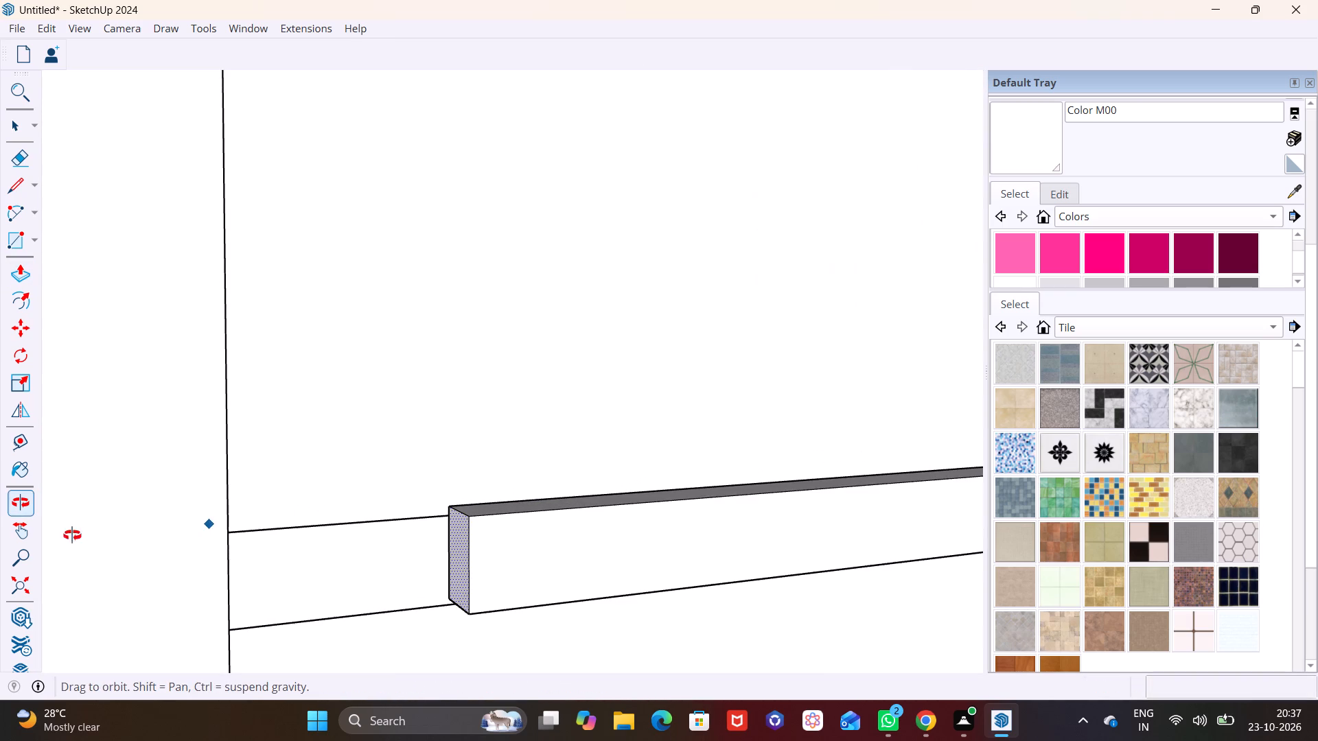
middle_drag(72, 535, 71, 535)
drag(459, 573, 193, 576)
Extend the bar's end face over the remaining stretch of the band to meet the projecting perpendicular wall.
scroll(220, 567, down, 4)
middle_drag(258, 559, 162, 565)
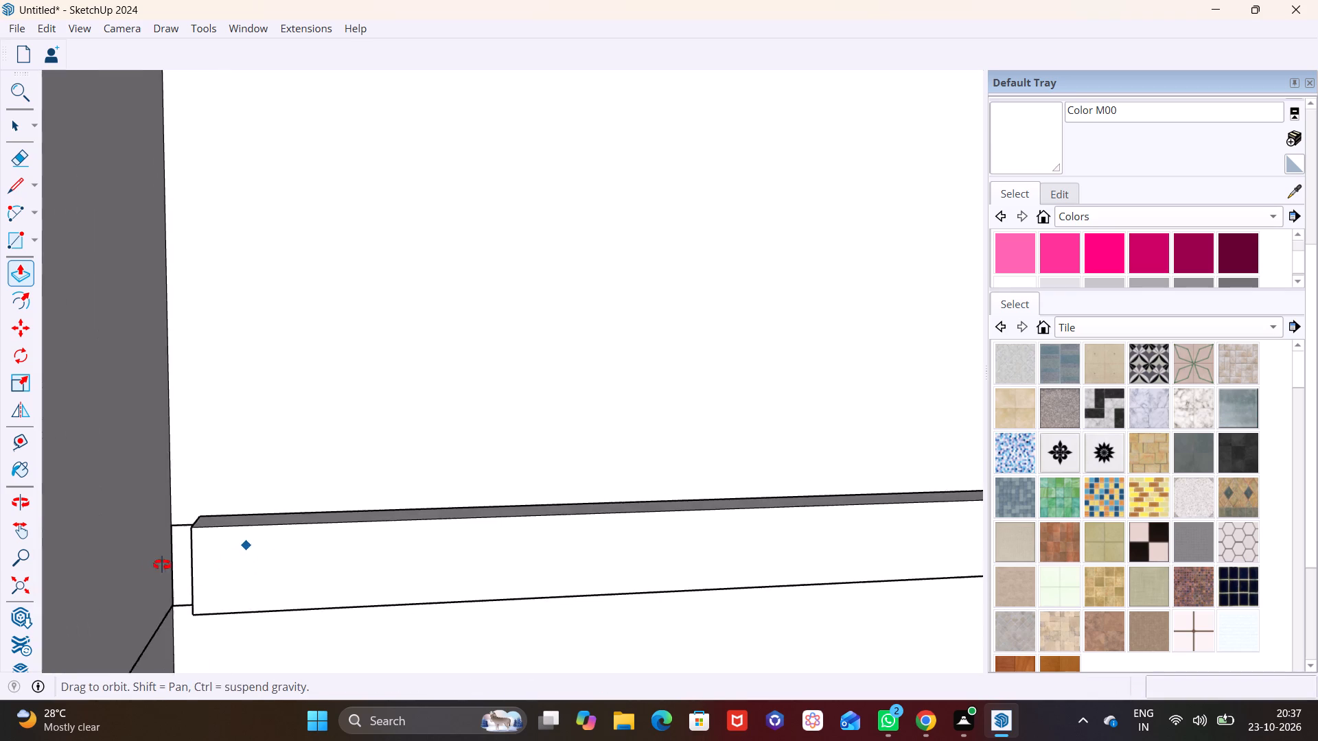
middle_drag(162, 565, 145, 559)
middle_drag(209, 553, 263, 553)
scroll(211, 551, up, 8)
middle_click(211, 551)
middle_click(211, 551)
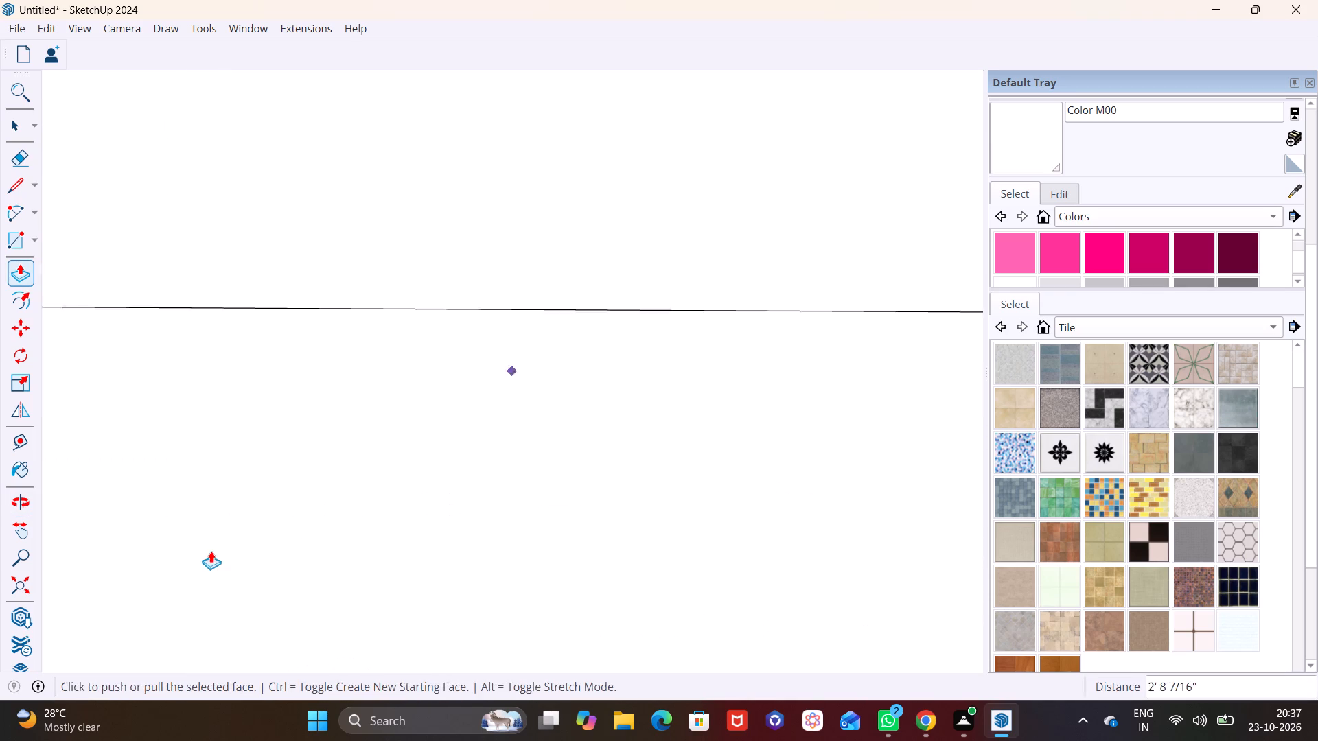
middle_click(217, 561)
scroll(219, 563, down, 20)
scroll(219, 563, down, 15)
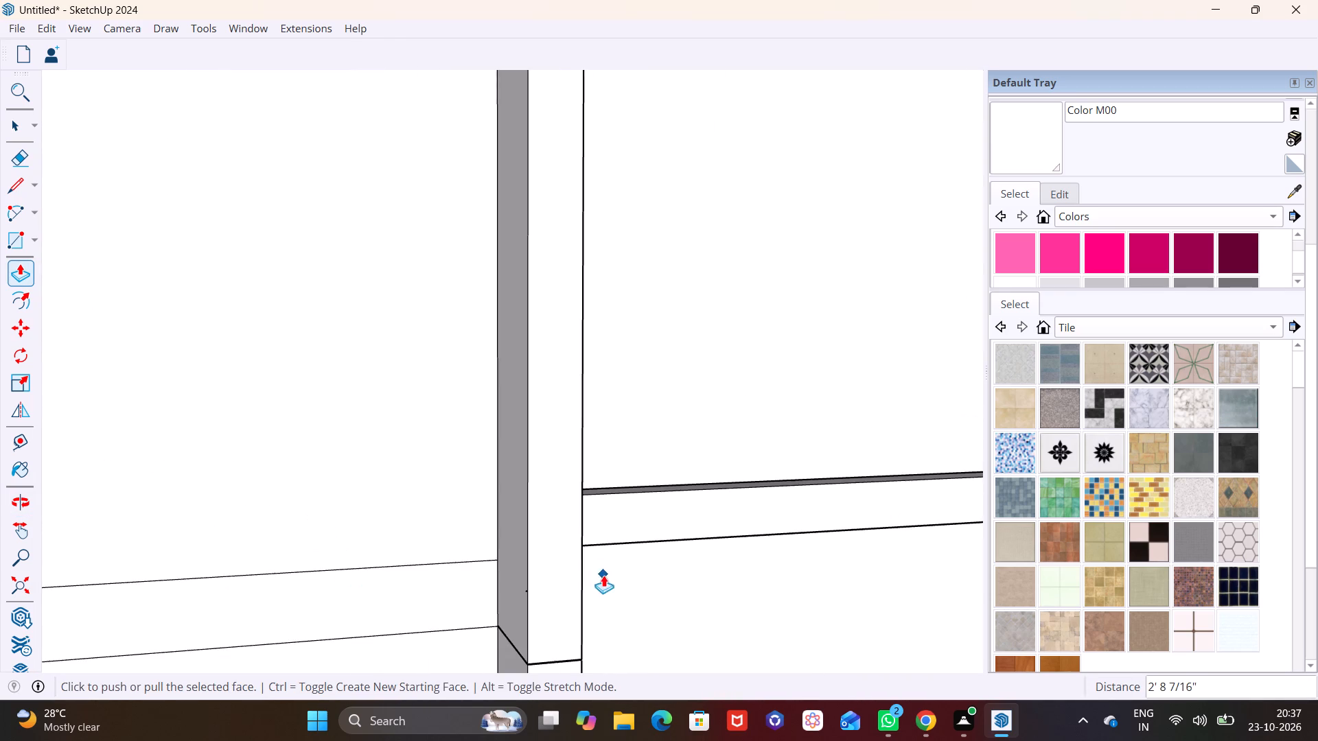
scroll(610, 539, up, 10)
middle_click(537, 525)
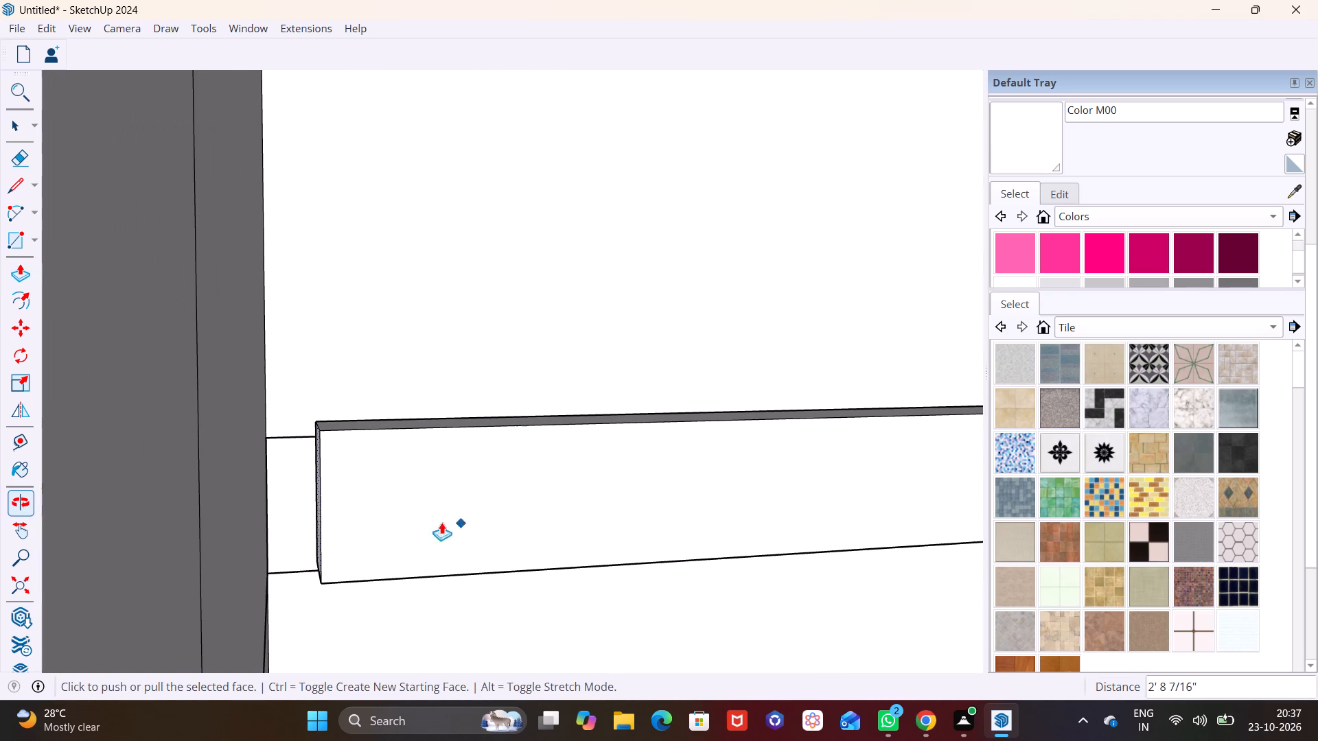
drag(321, 498, 248, 498)
click(245, 497)
key(space)
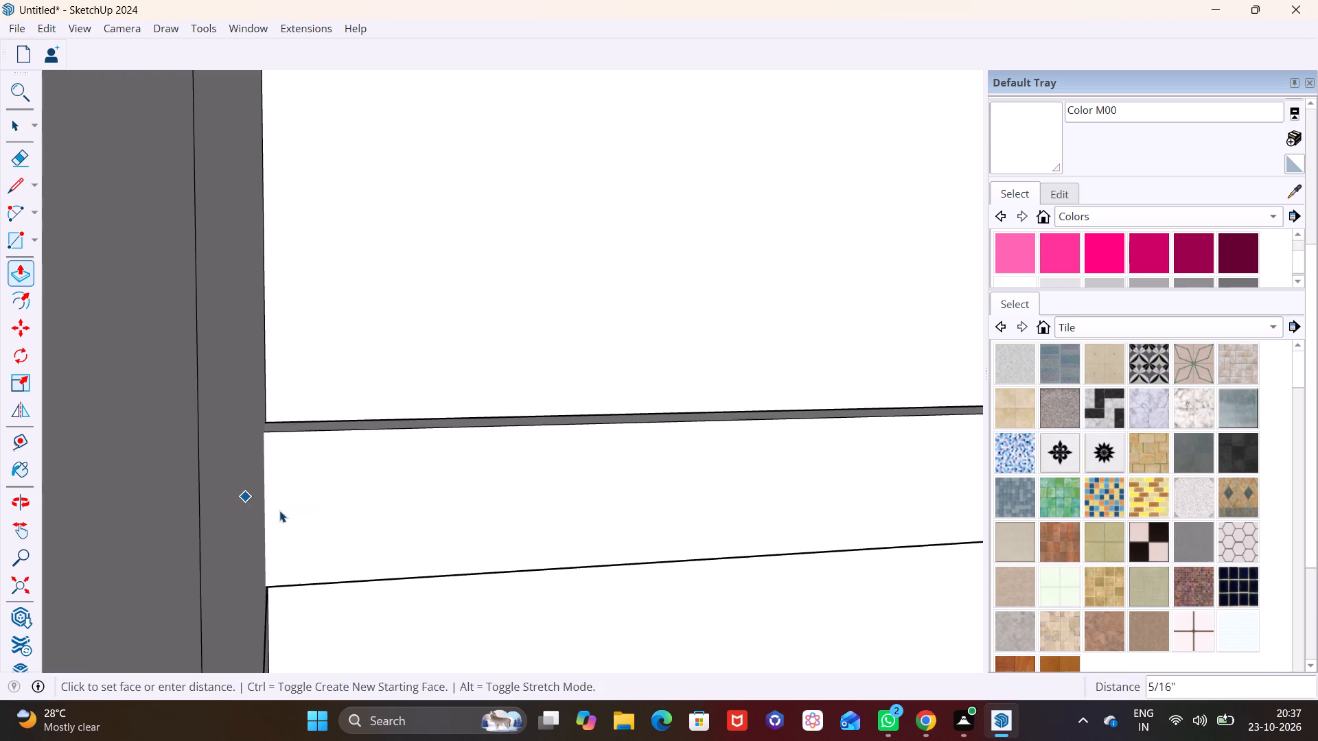
Thicken the top bar of the lower corner frame by pulling its underside down about 8 11/16".
scroll(448, 457, down, 20)
middle_drag(680, 435, 263, 398)
scroll(631, 433, down, 9)
shift+middle_drag(695, 493, 601, 371)
scroll(540, 469, up, 1)
shift+middle_drag(604, 512, 604, 507)
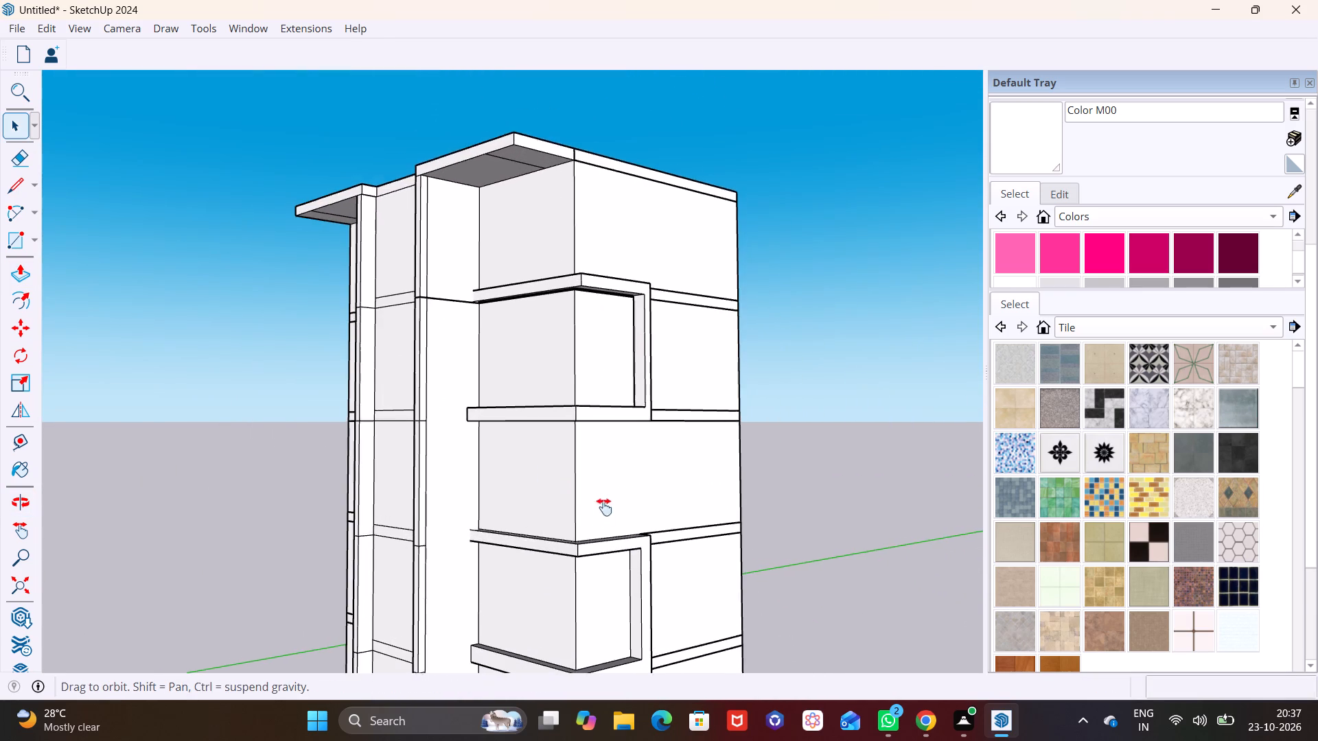
shift+middle_drag(604, 507, 423, 460)
scroll(397, 458, up, 2)
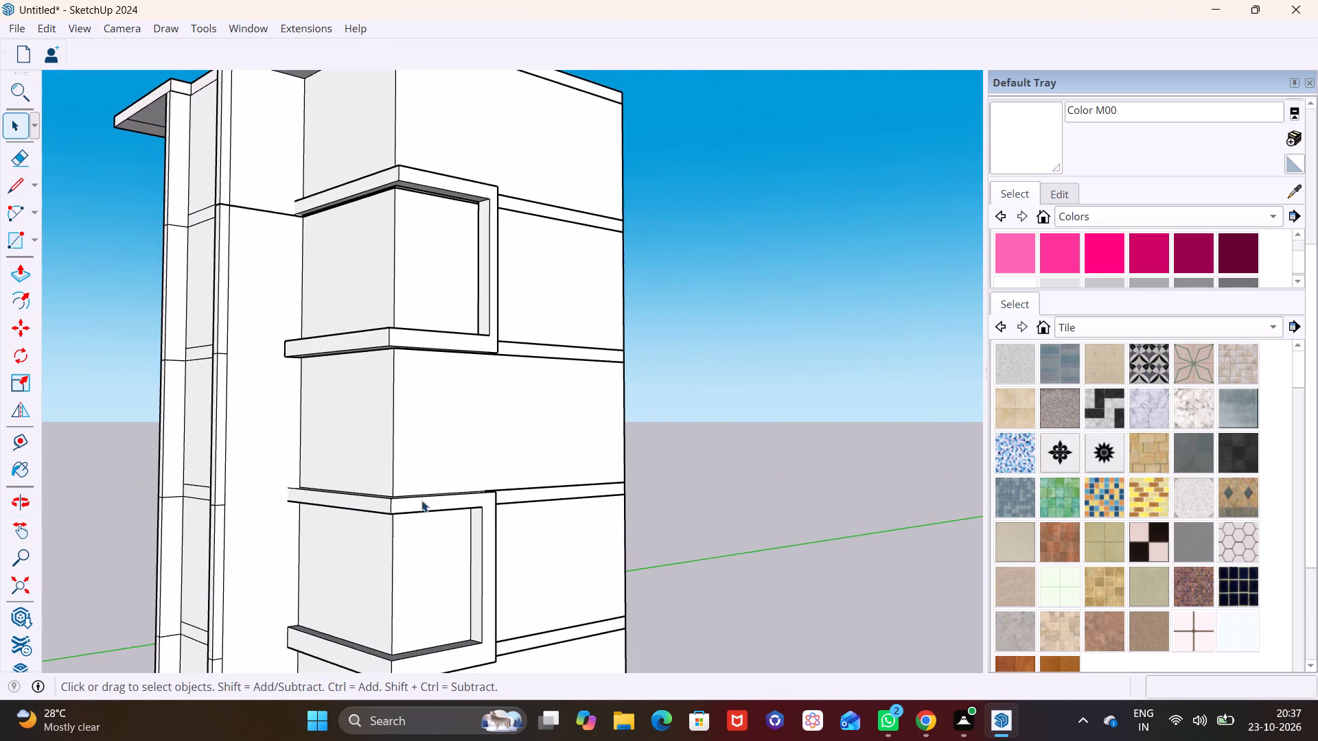
scroll(421, 500, up, 4)
middle_drag(398, 508, 577, 398)
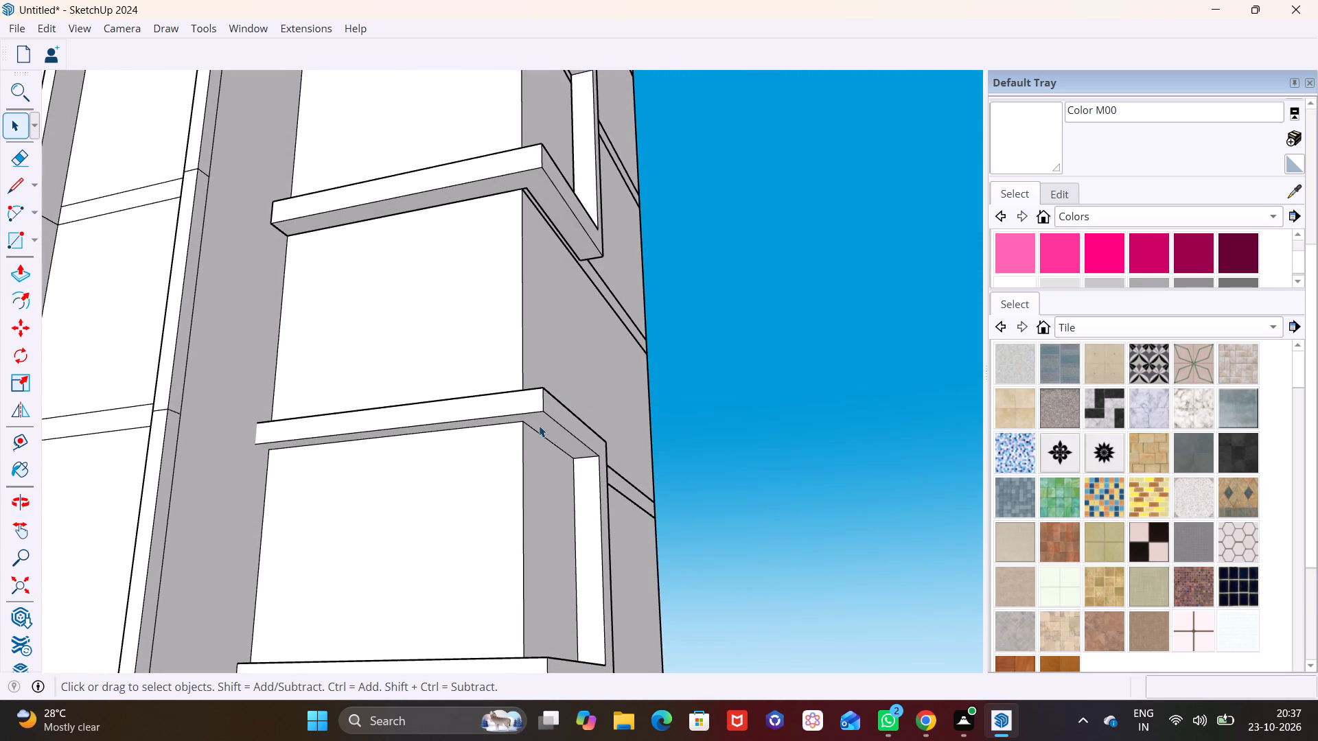
click(539, 425)
click(22, 276)
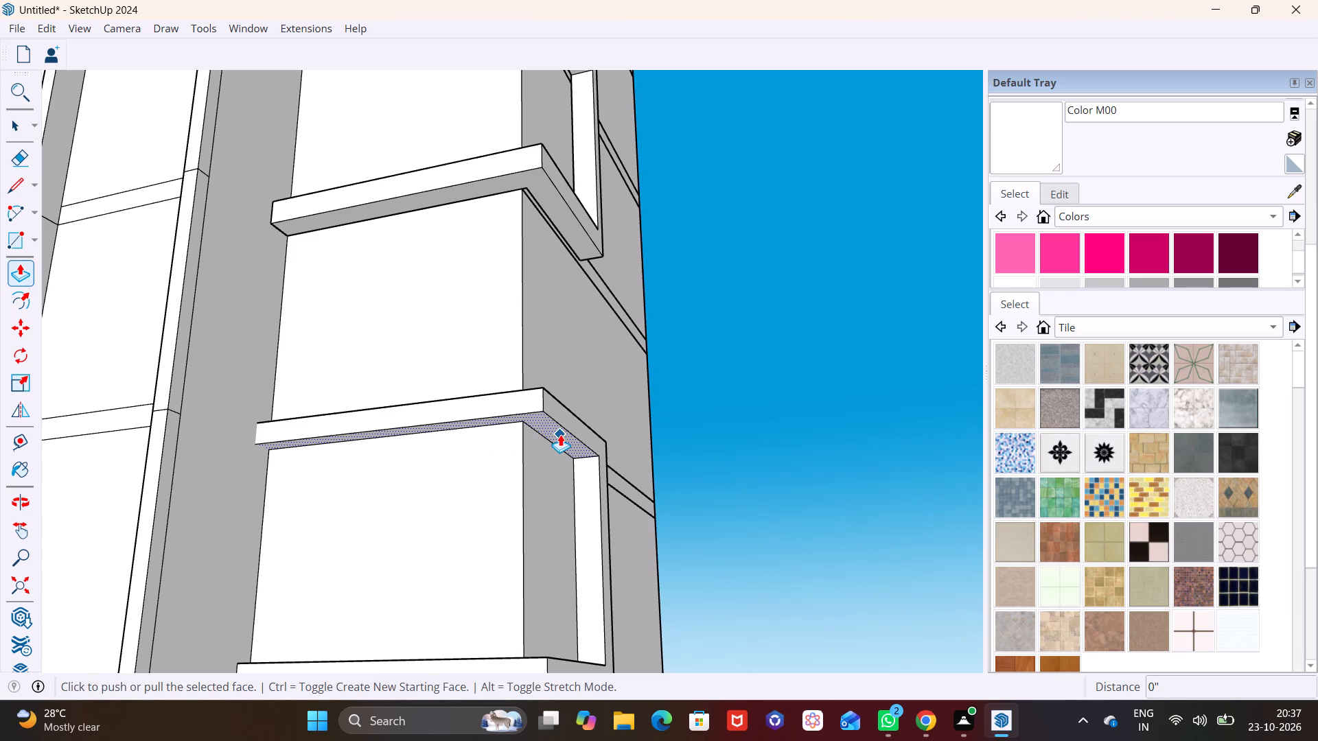
click(553, 434)
click(546, 456)
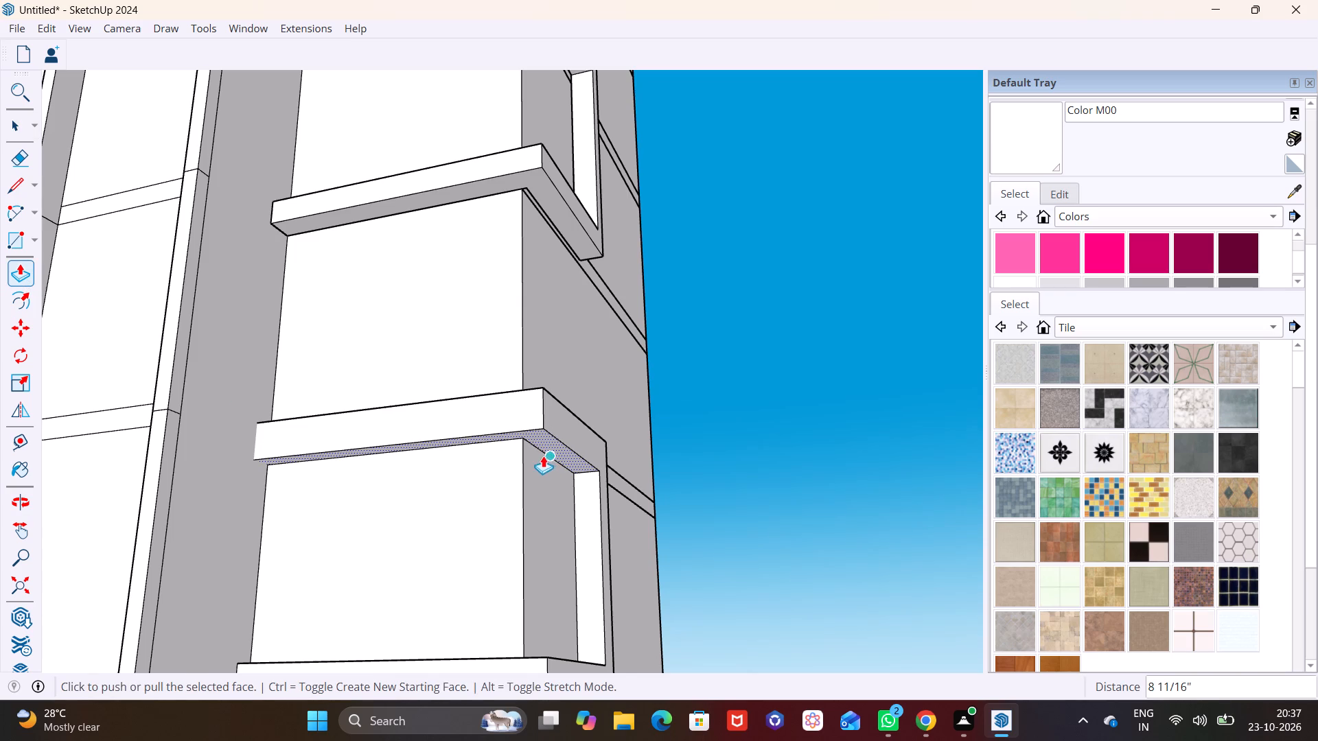
Thicken the top bar of the upper corner frame by pulling its underside down about 3".
middle_drag(508, 445, 466, 583)
middle_drag(505, 571, 527, 424)
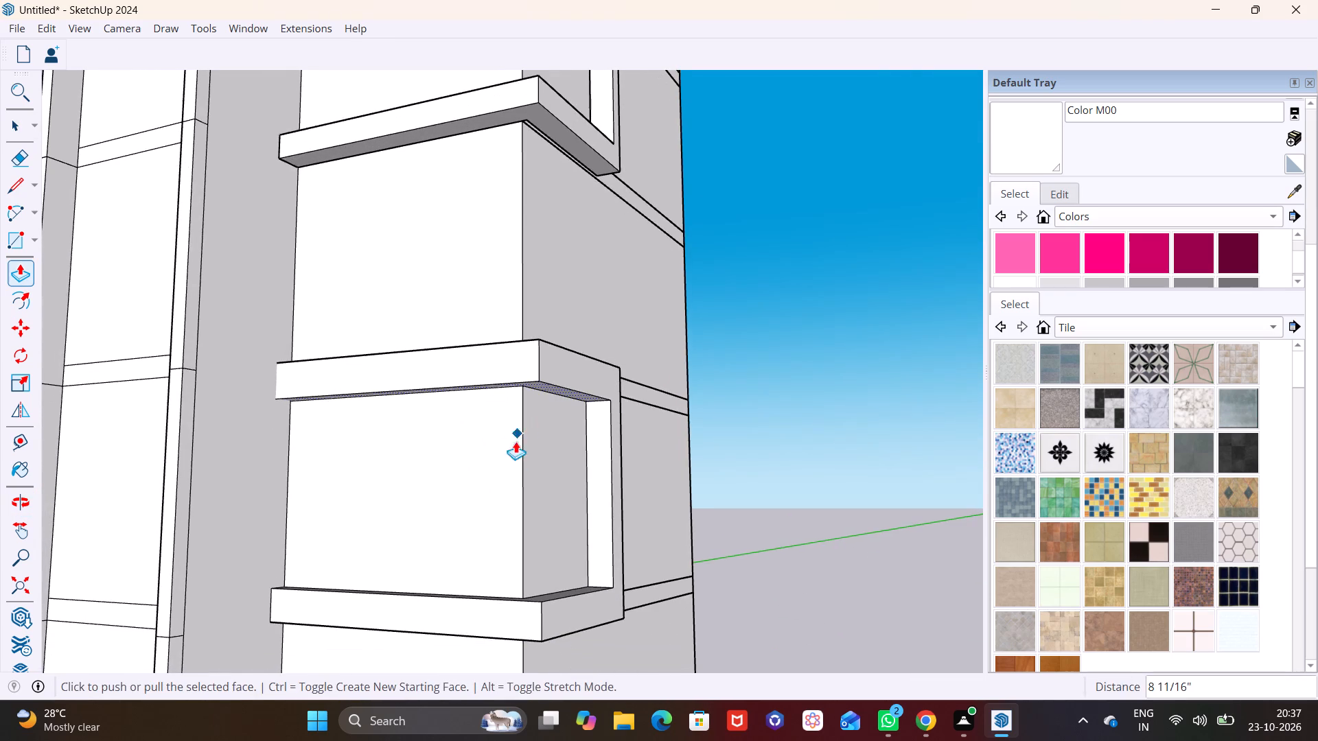
middle_drag(518, 480, 530, 543)
scroll(530, 543, down, 7)
shift+middle_drag(525, 340, 516, 460)
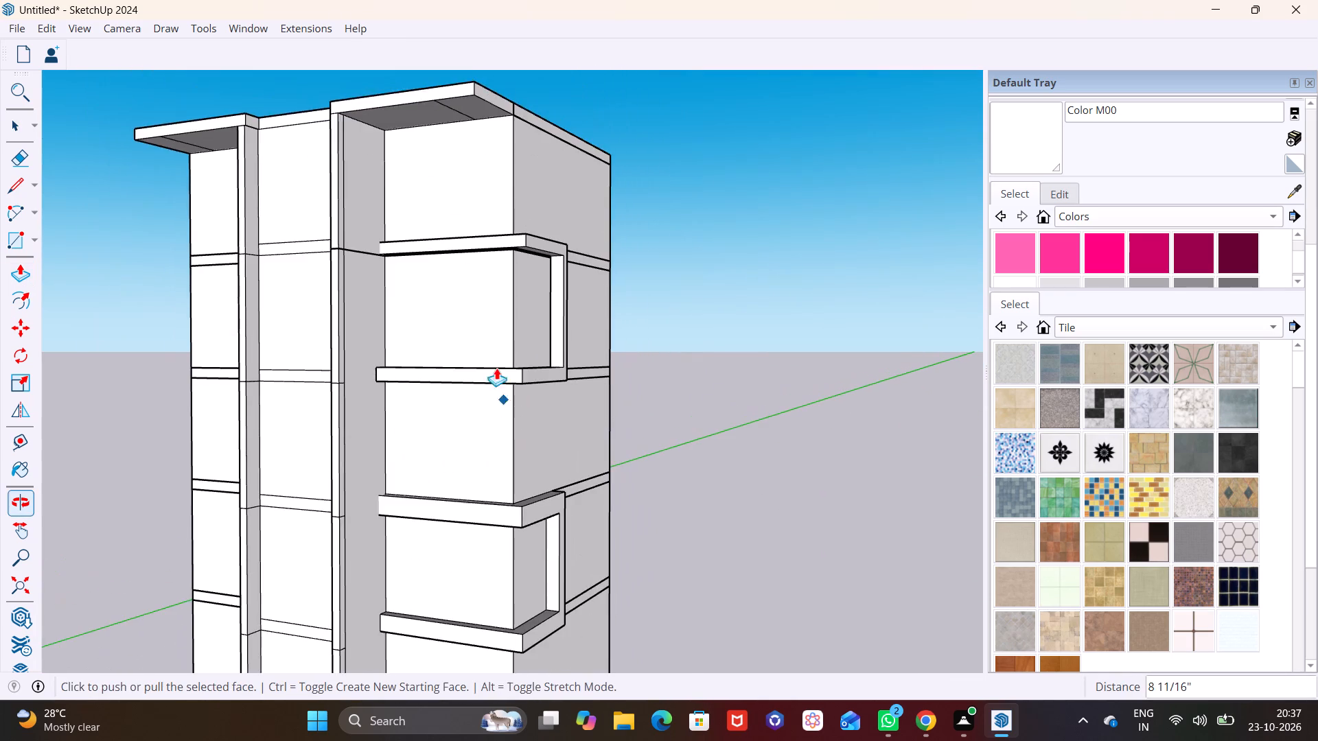
scroll(482, 270, up, 7)
middle_click(495, 264)
middle_drag(589, 225, 594, 104)
key(space)
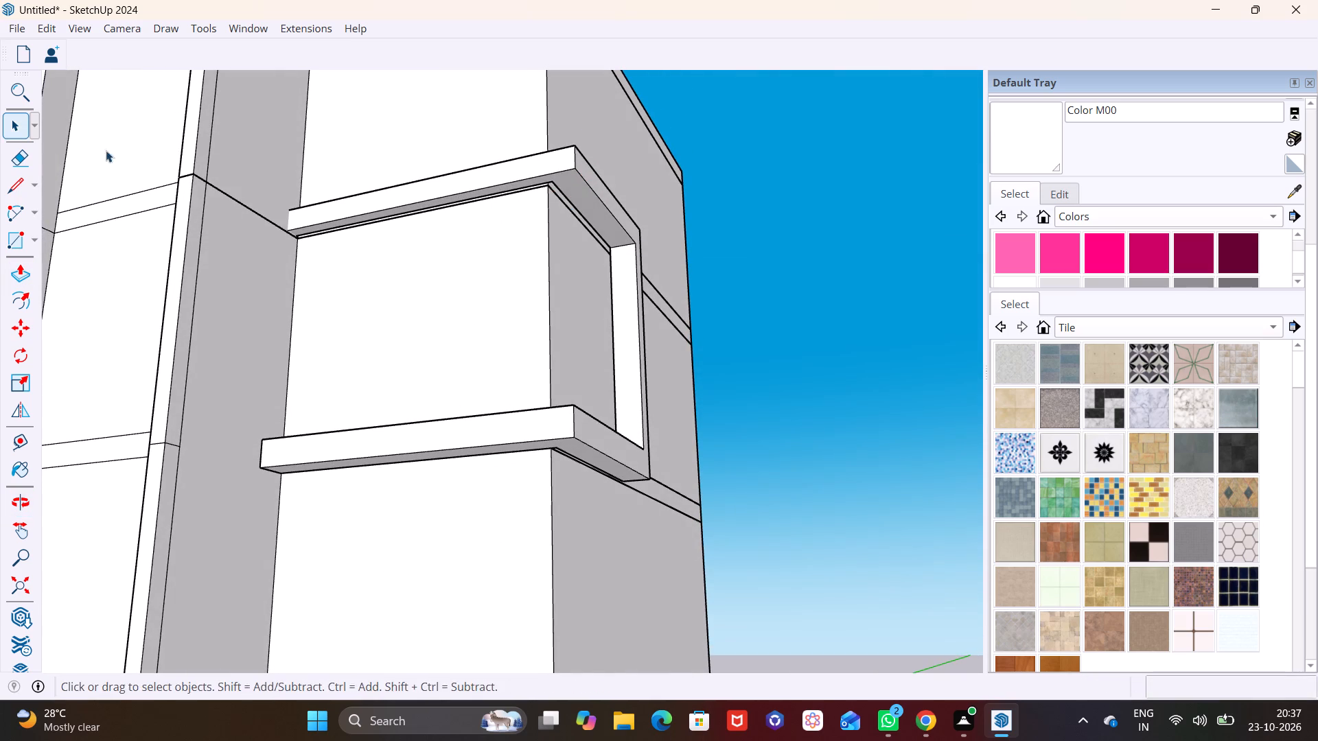
click(19, 184)
click(14, 134)
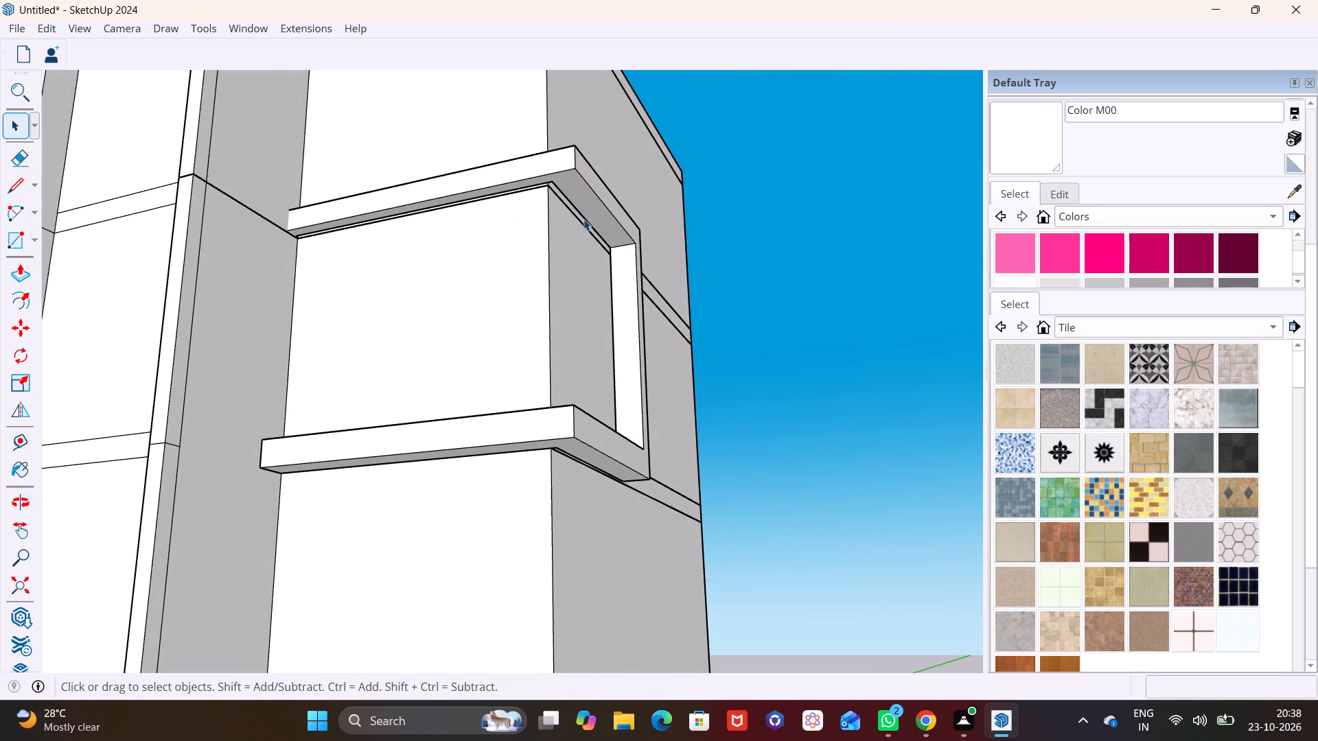
click(588, 207)
click(23, 266)
scroll(680, 170, up, 1)
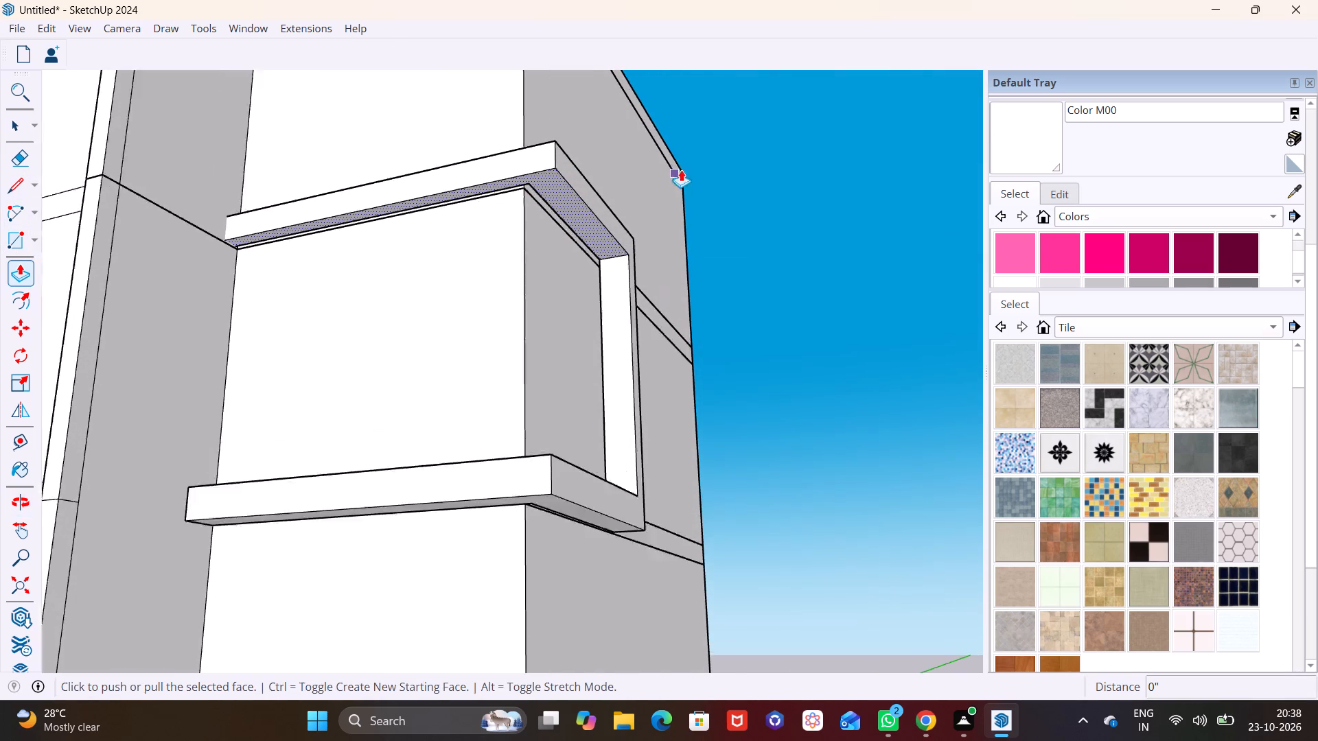
scroll(681, 169, up, 6)
click(432, 261)
click(421, 279)
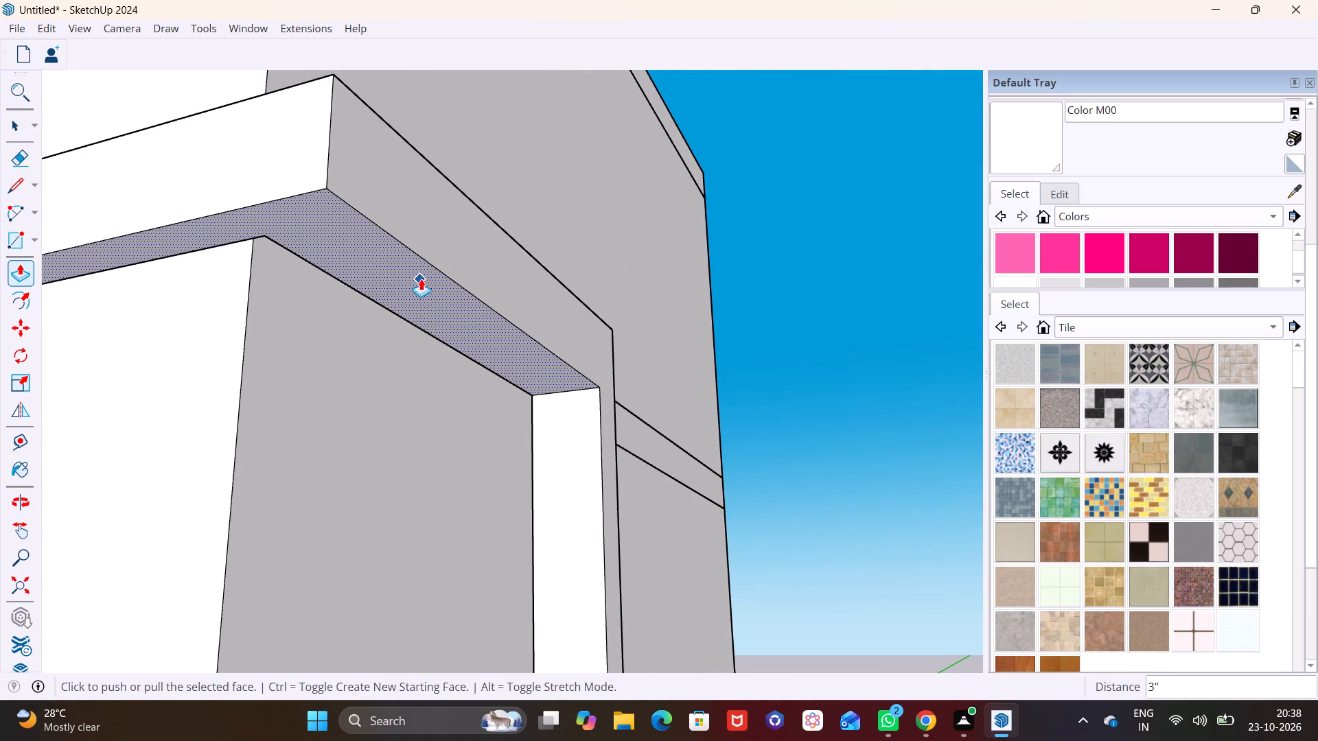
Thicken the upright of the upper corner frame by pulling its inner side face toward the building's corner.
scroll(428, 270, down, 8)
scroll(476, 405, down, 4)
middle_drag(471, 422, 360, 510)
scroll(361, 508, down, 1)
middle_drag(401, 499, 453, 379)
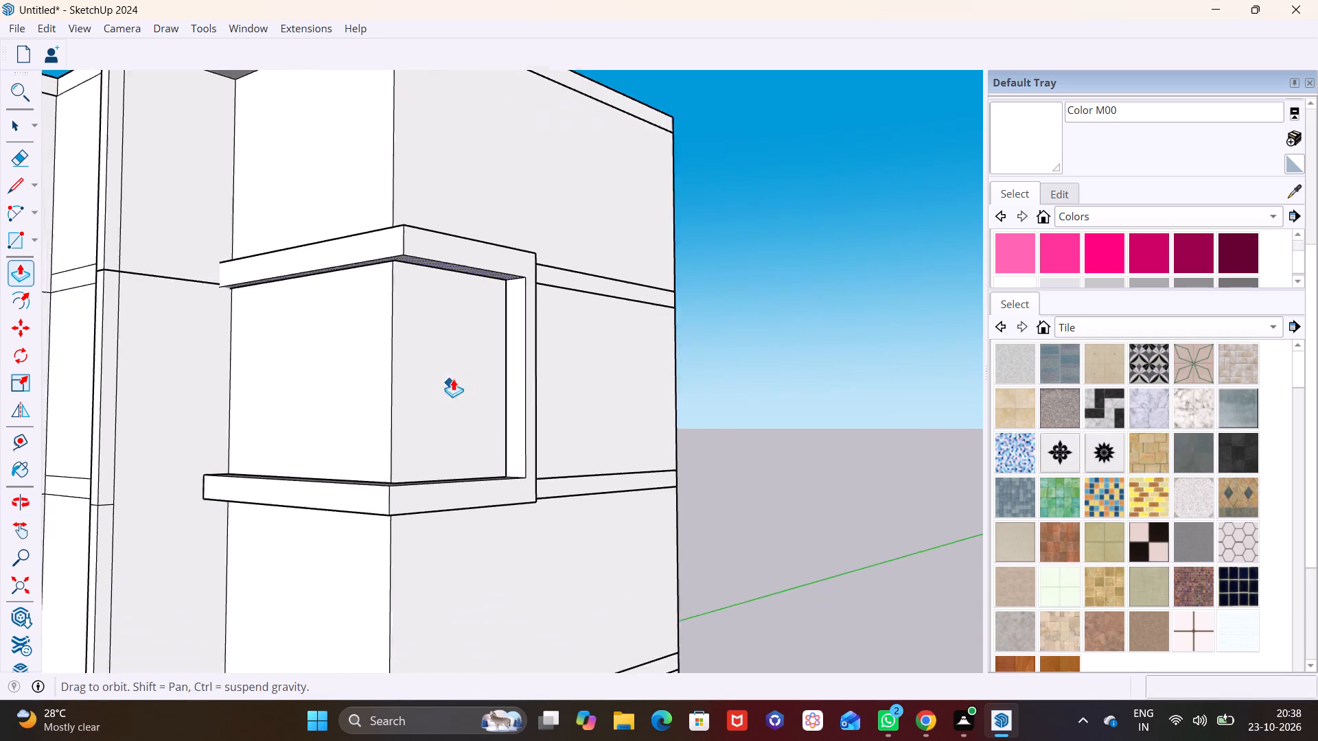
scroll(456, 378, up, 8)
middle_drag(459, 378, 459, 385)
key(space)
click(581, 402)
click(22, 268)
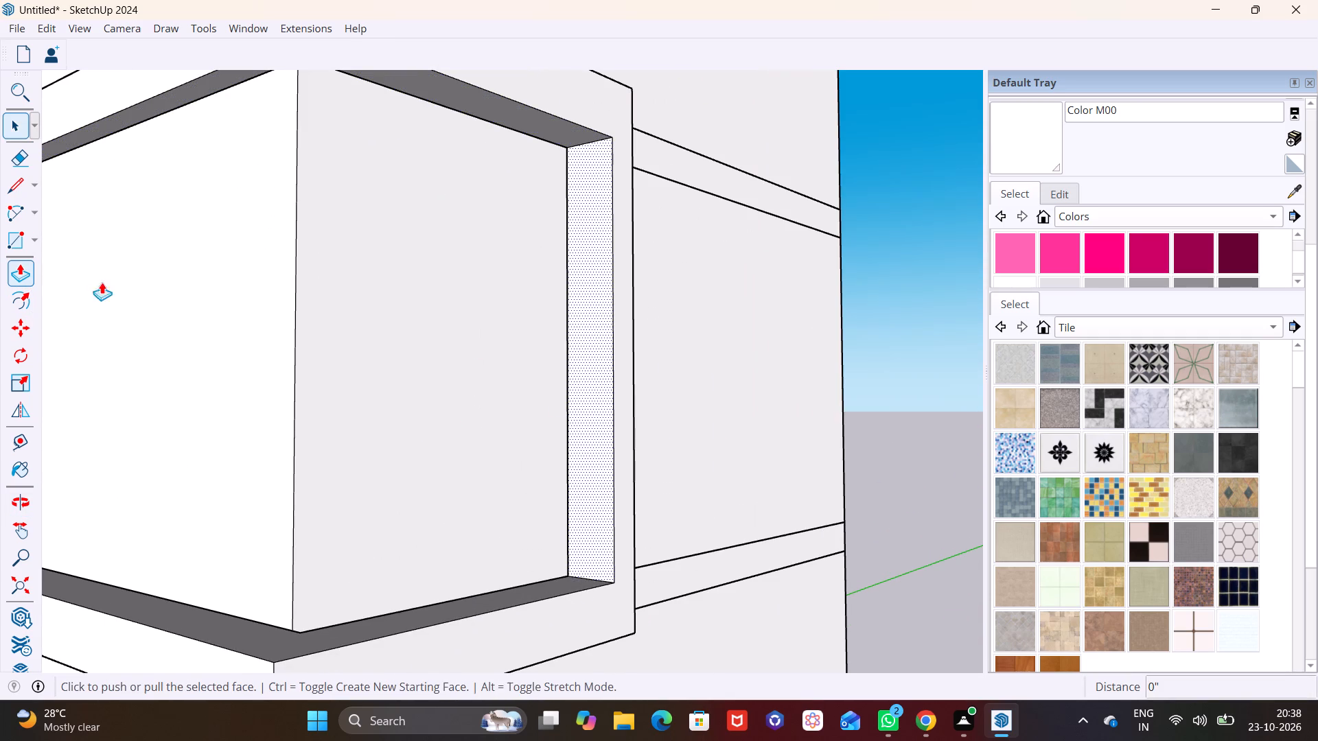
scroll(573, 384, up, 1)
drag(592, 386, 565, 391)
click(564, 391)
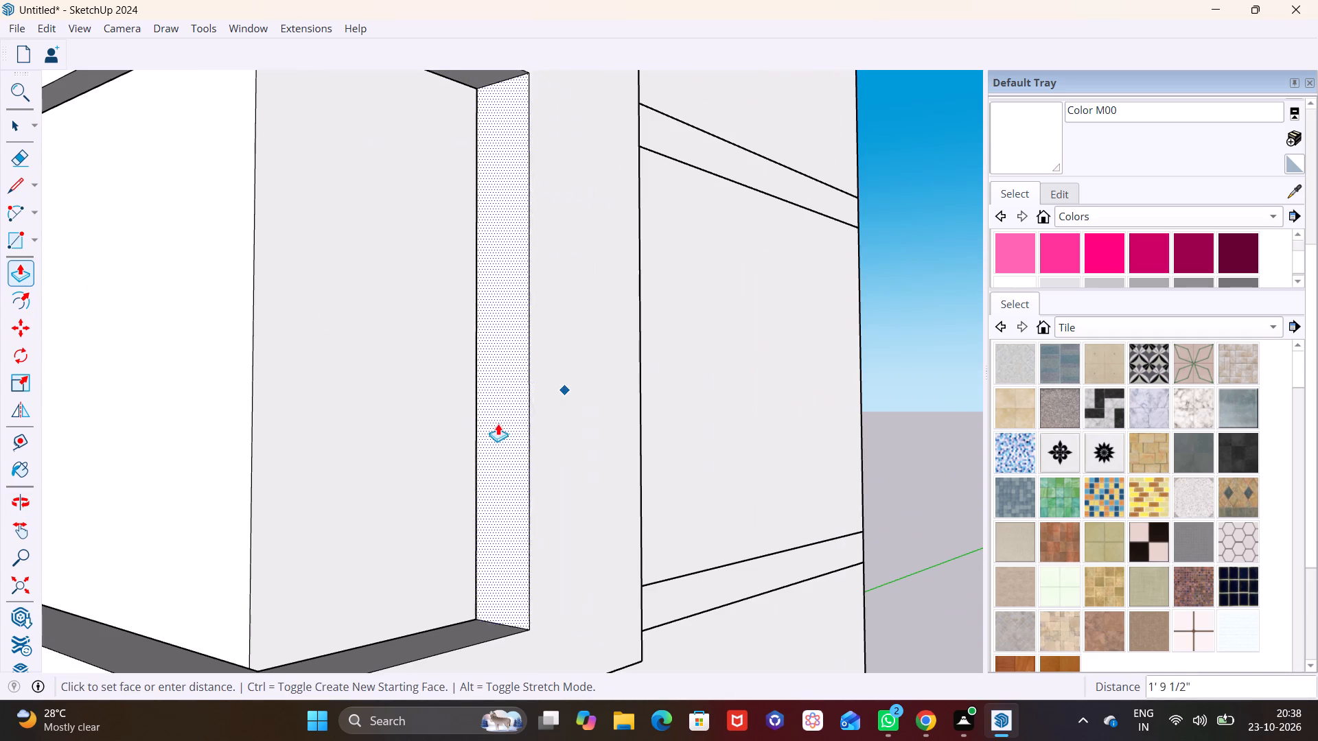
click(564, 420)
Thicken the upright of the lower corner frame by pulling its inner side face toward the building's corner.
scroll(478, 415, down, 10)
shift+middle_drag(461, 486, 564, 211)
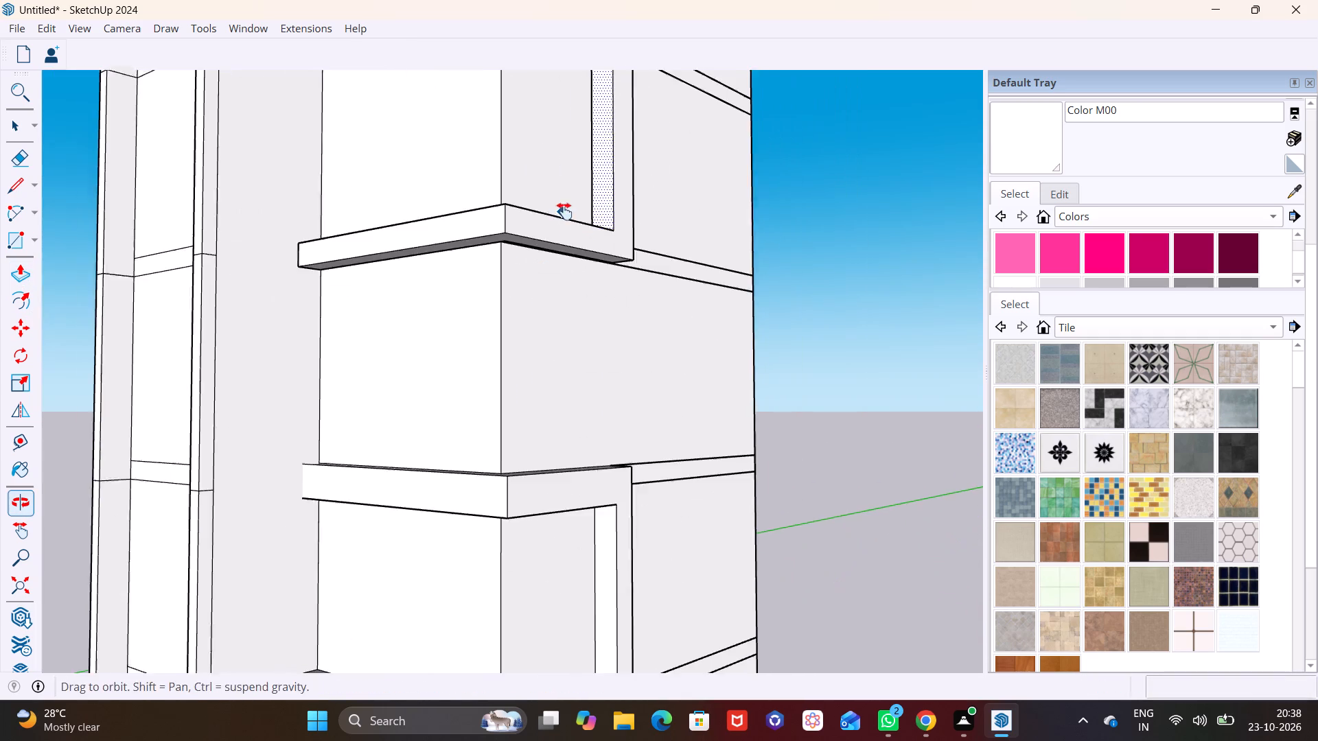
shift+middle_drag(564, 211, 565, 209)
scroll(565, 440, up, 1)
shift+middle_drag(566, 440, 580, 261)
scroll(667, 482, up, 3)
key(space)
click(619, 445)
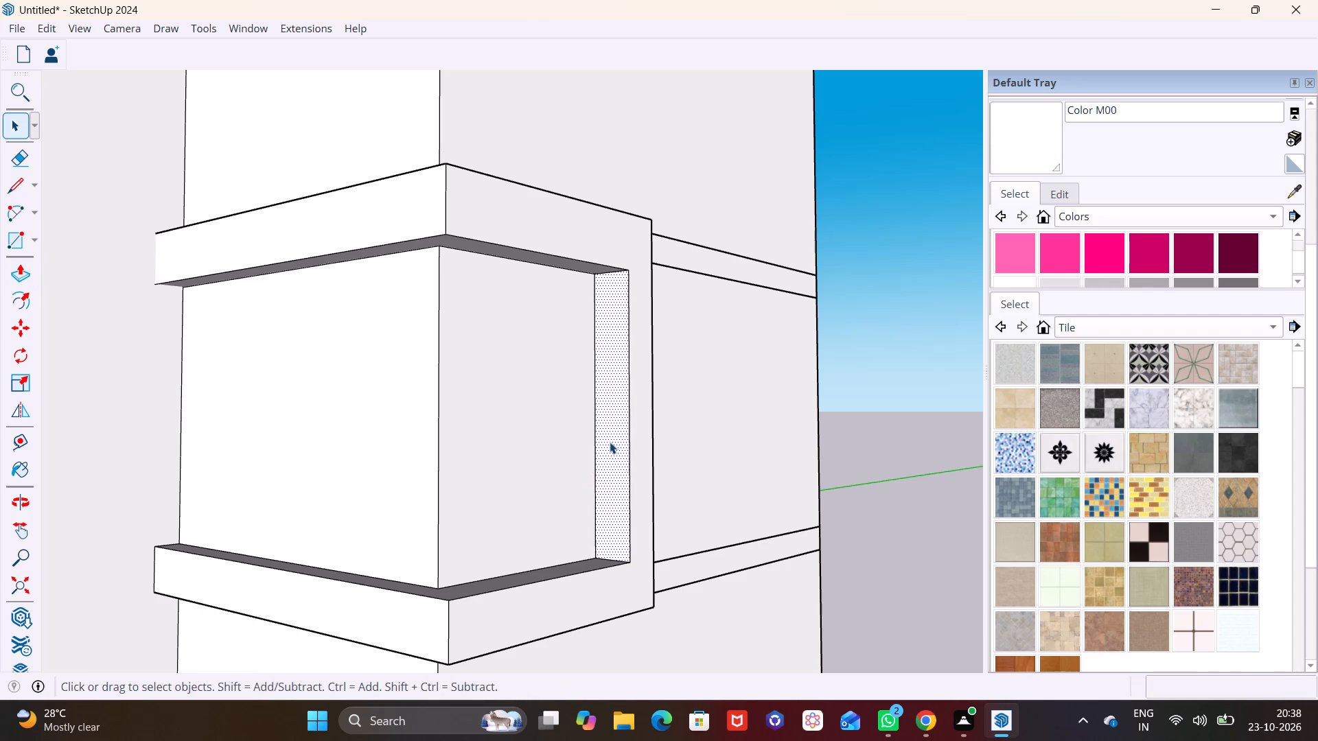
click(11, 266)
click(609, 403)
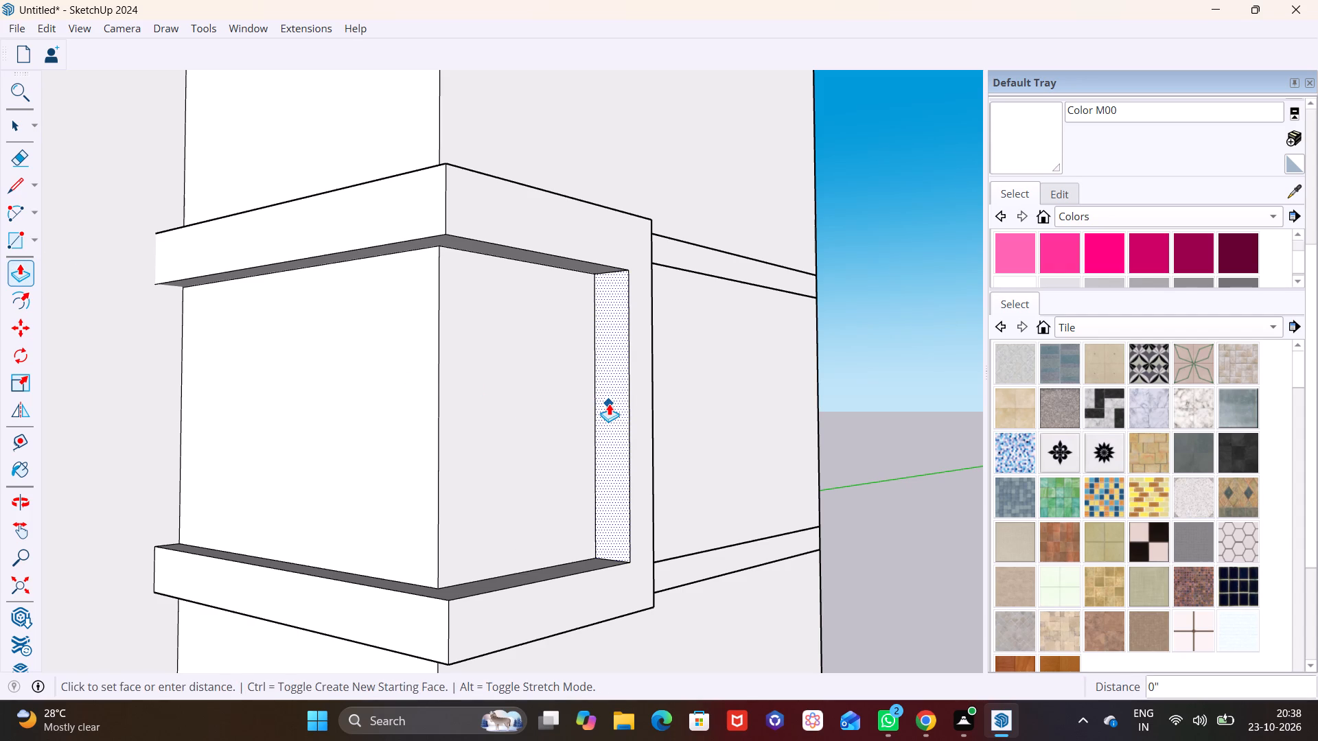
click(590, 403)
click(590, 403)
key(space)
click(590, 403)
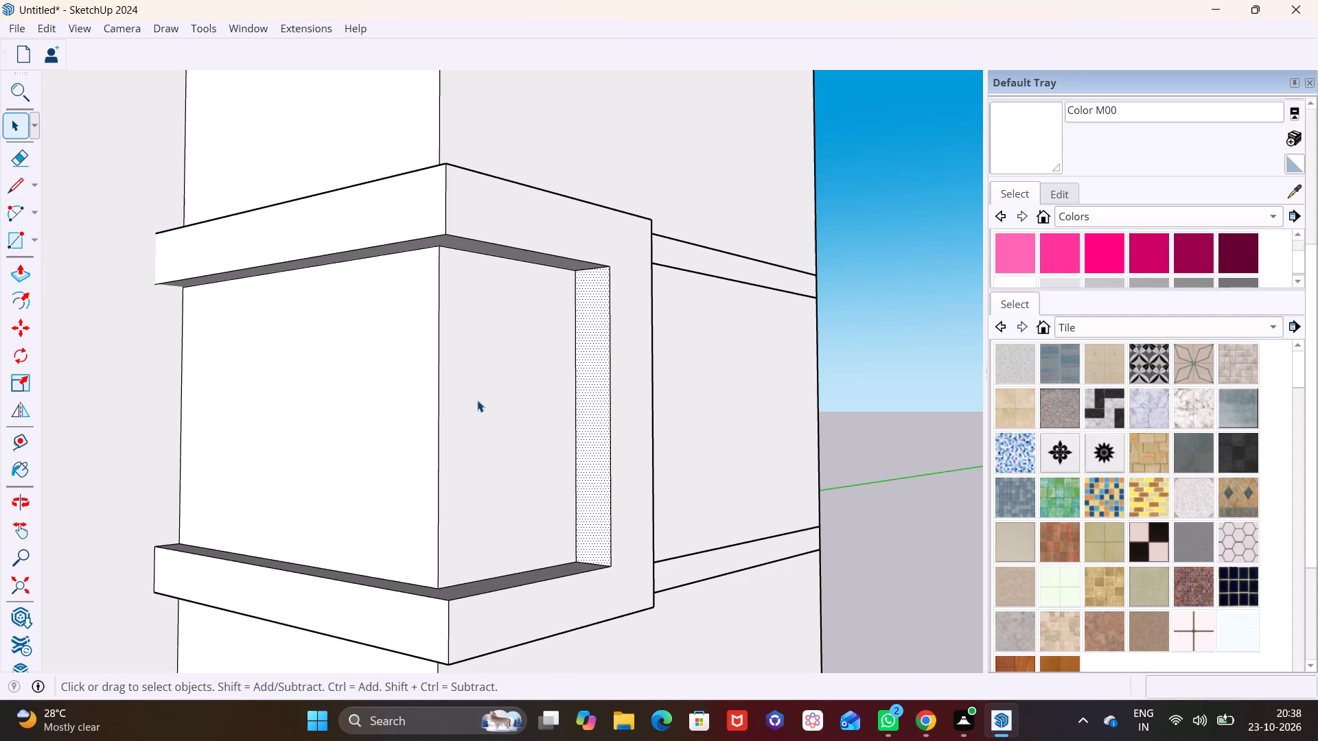
Examine both corner frames from the front and side for their proportions against the whole building.
scroll(466, 391, down, 7)
middle_drag(454, 413, 537, 532)
scroll(454, 413, down, 1)
scroll(525, 454, down, 5)
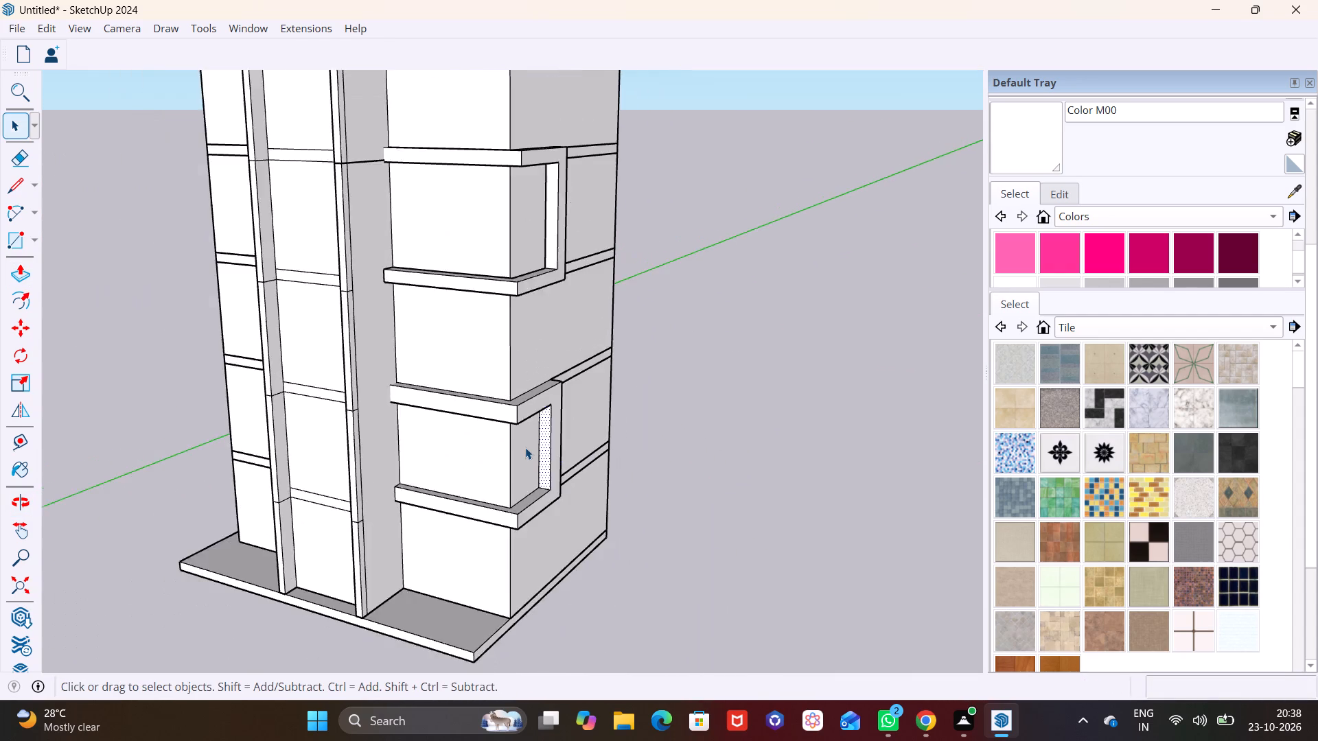
scroll(525, 447, down, 5)
shift+middle_drag(524, 430, 464, 454)
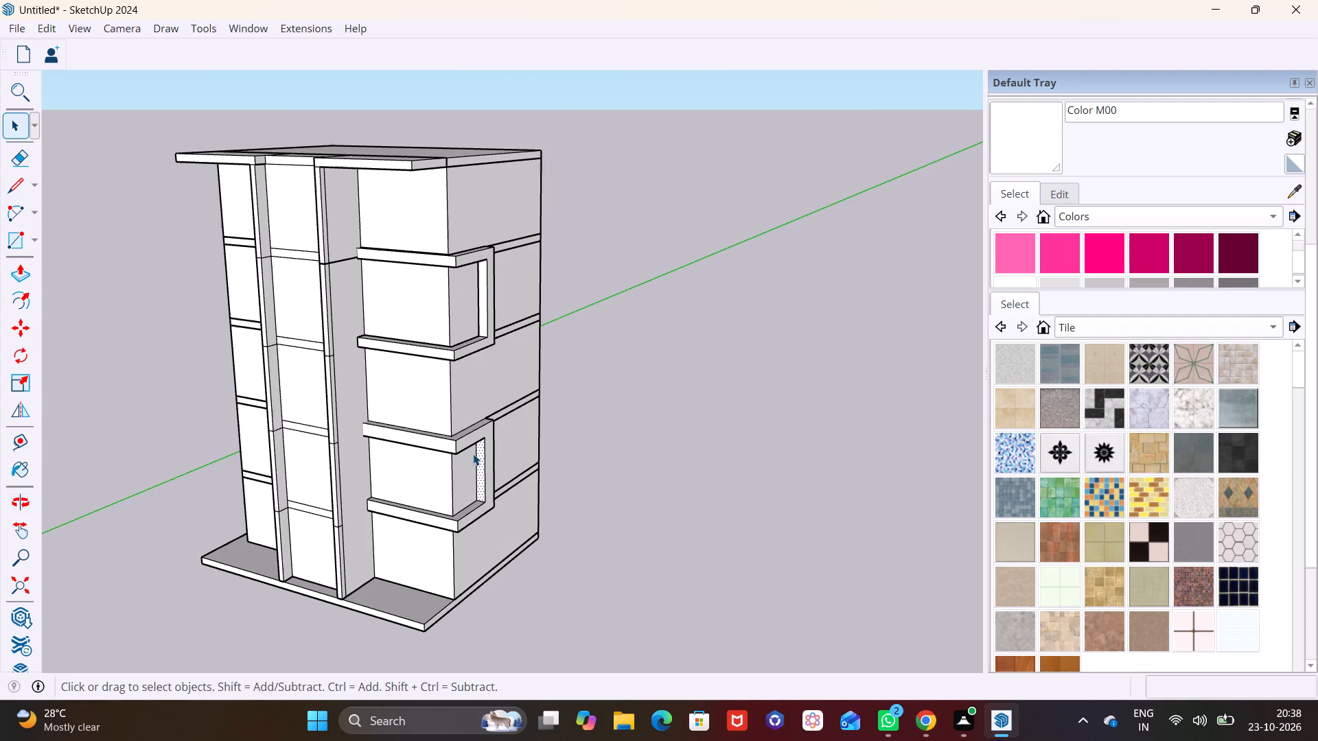
middle_drag(481, 453, 550, 371)
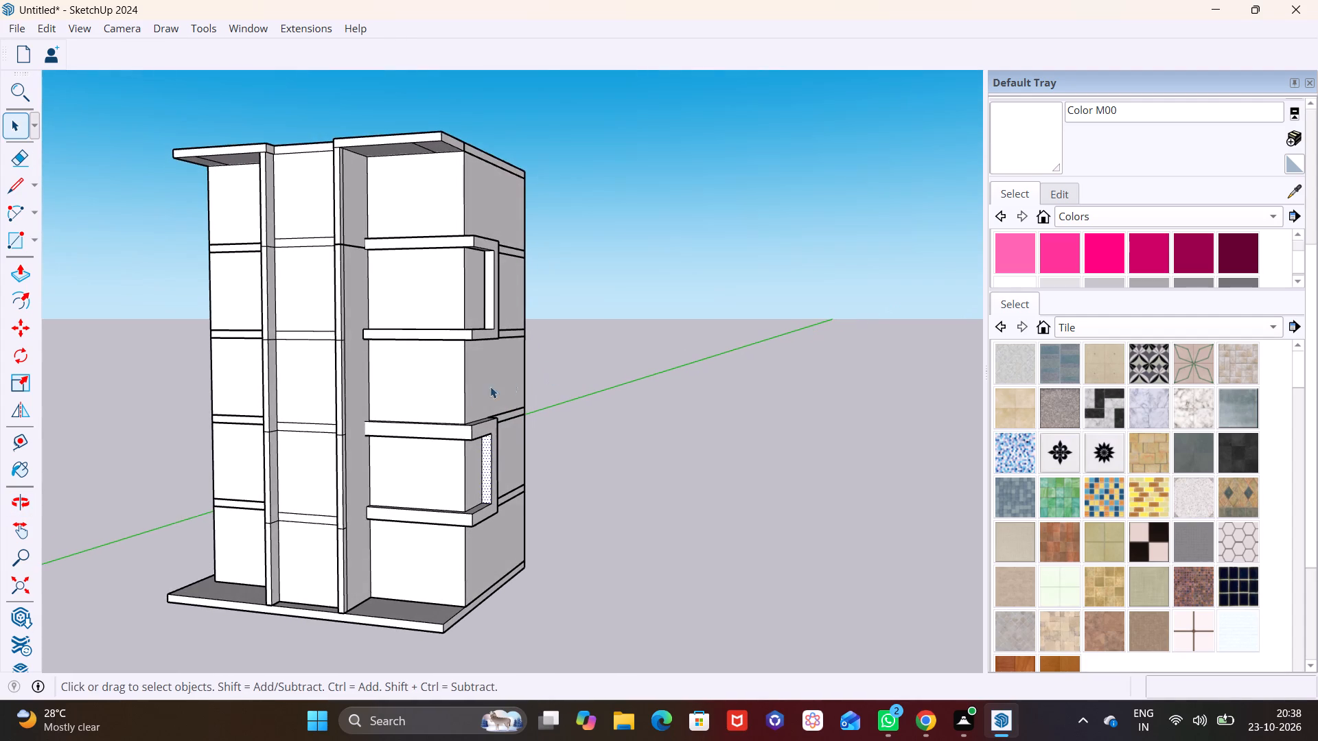
scroll(463, 396, up, 5)
middle_drag(448, 408, 199, 460)
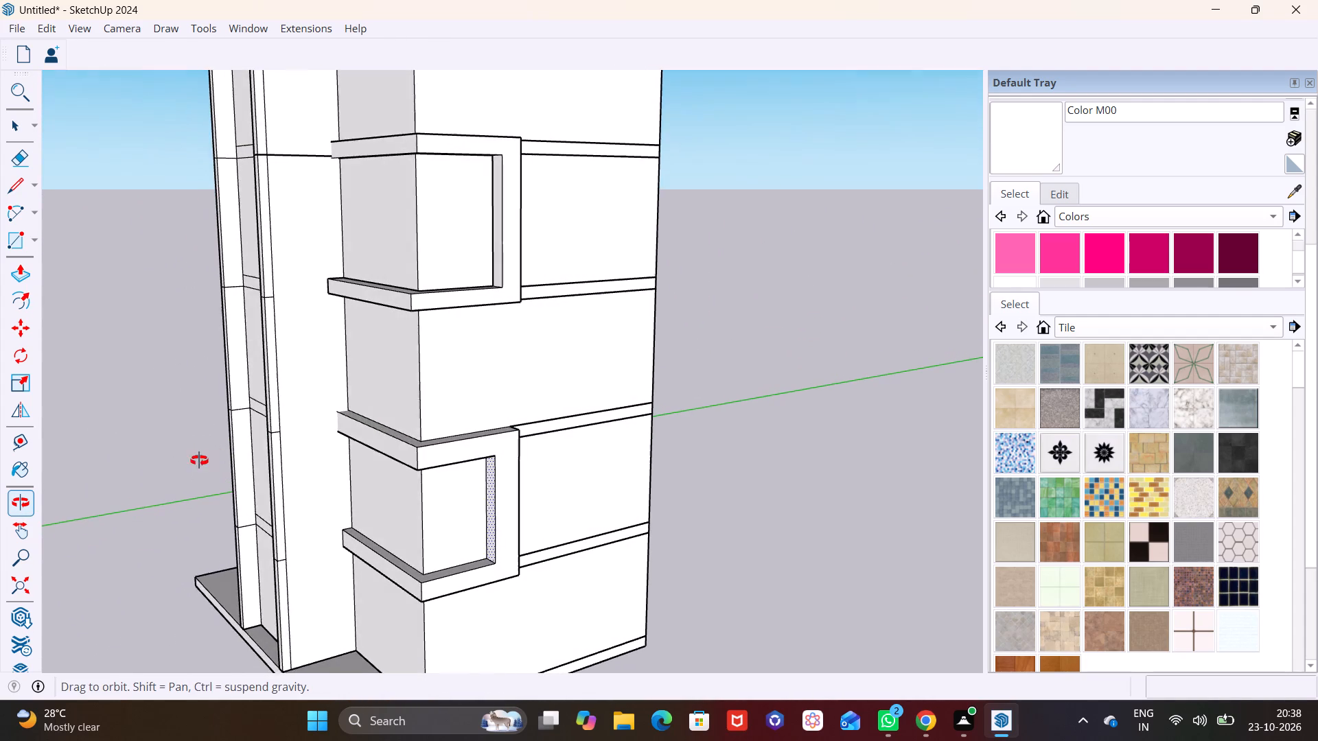
middle_drag(199, 460, 188, 462)
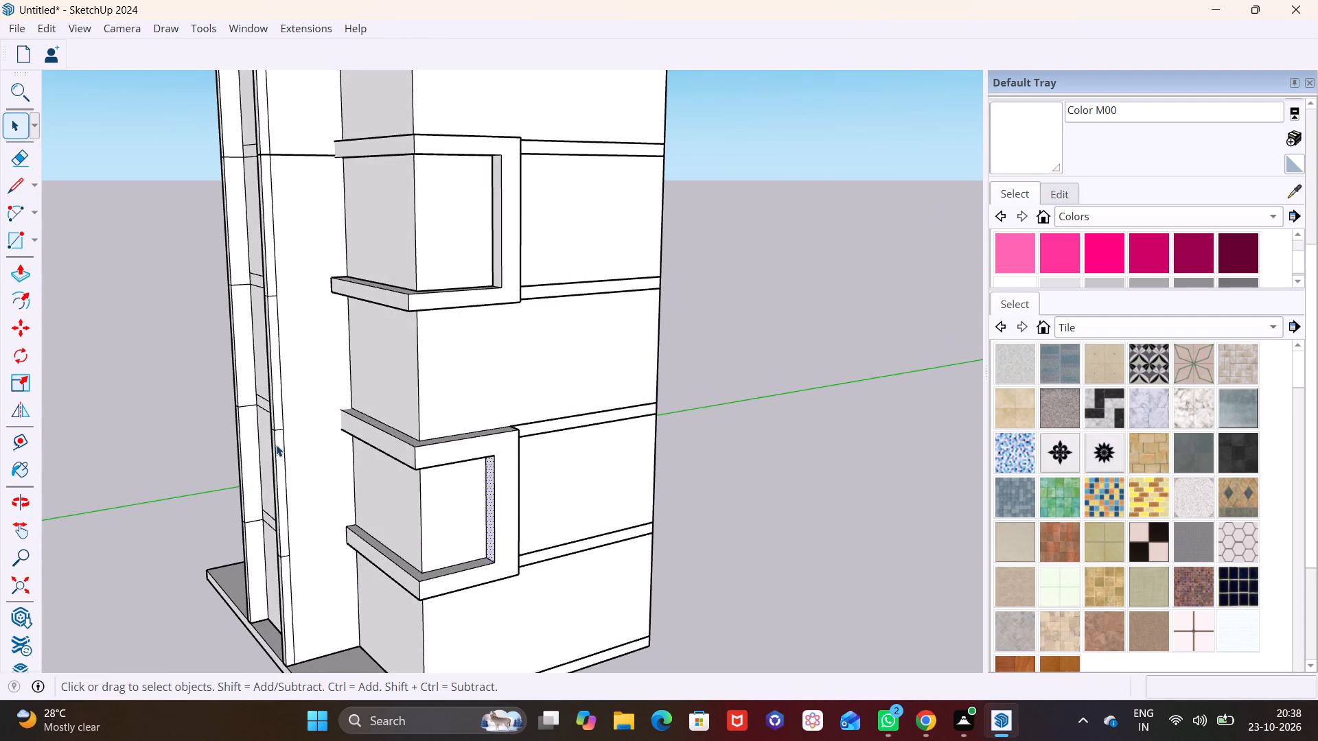
shift+scroll(375, 414, up, 1)
shift+middle_drag(375, 414, 394, 399)
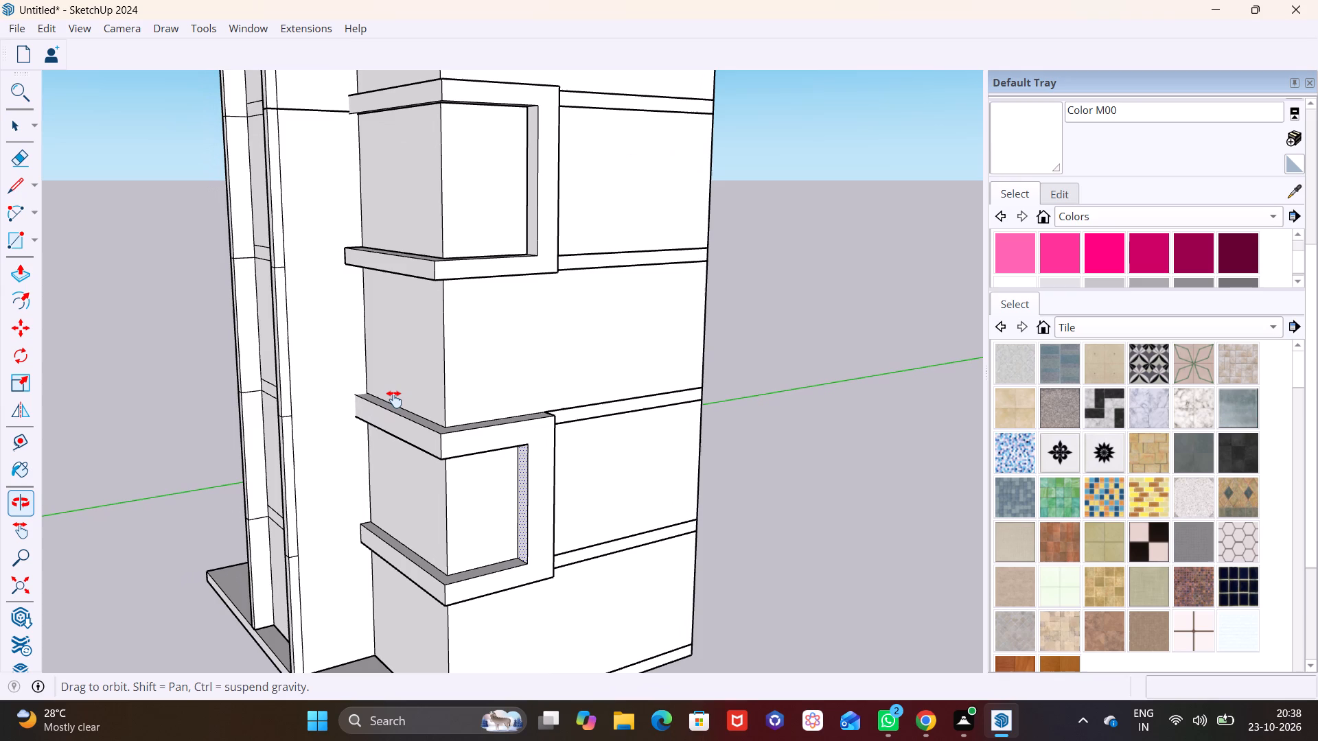
shift+middle_drag(394, 399, 382, 392)
scroll(377, 384, down, 4)
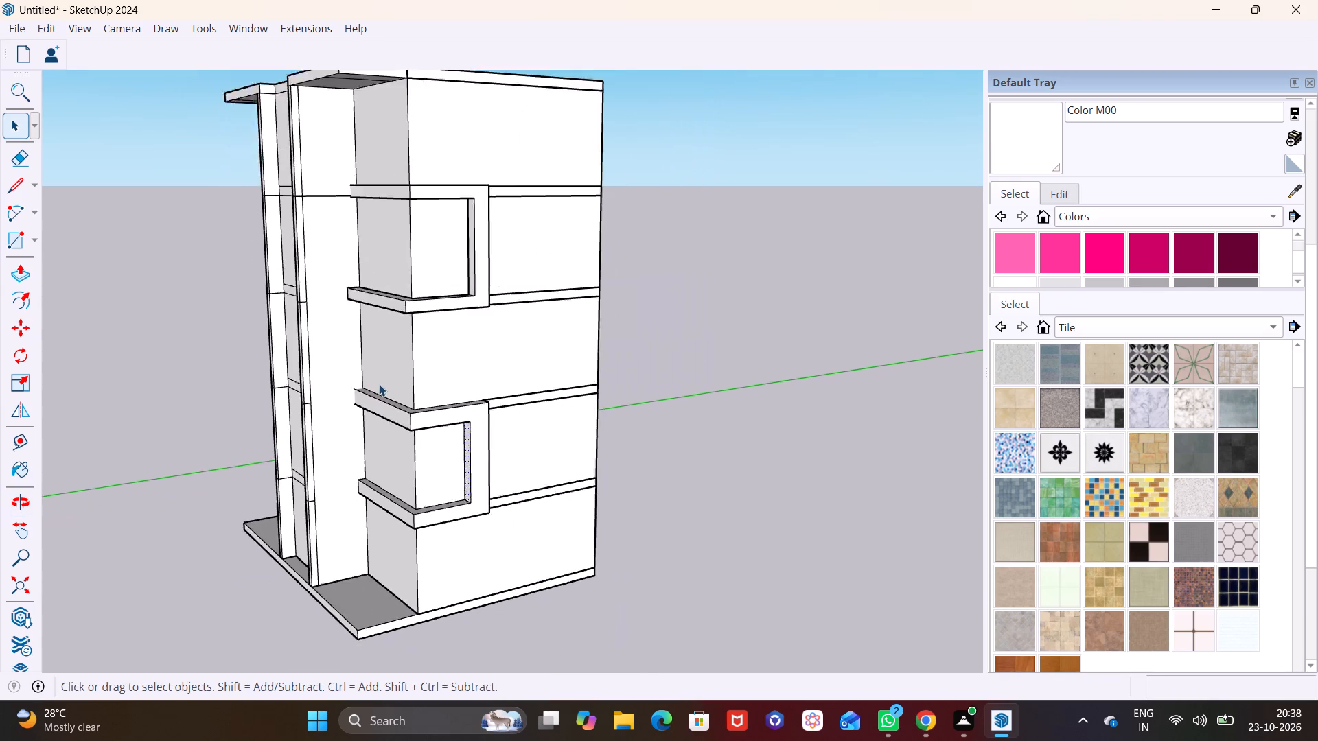
scroll(379, 384, down, 2)
middle_drag(412, 408, 438, 399)
Undo the corner frame modelling back to the plain building with only its flat horizontal bands around the corner.
key(ctrl+z)
key(ctrl+z)
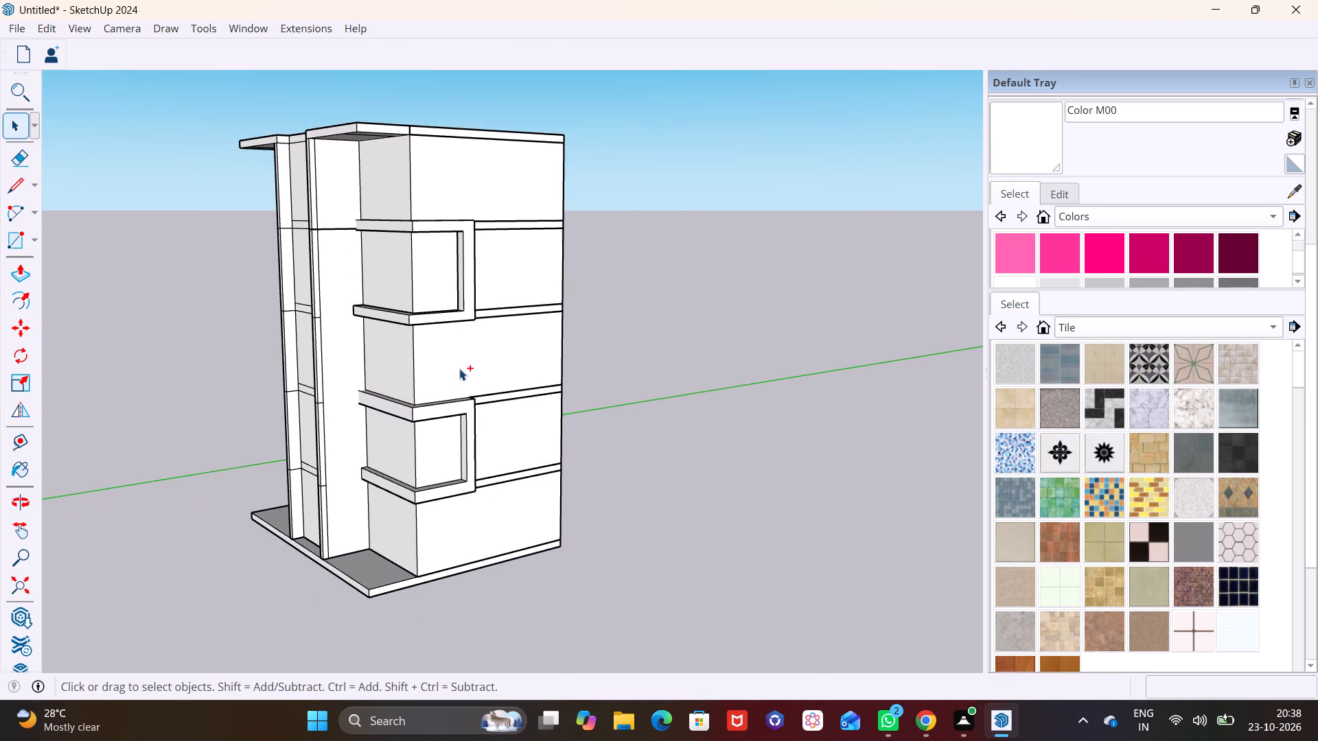
key(ctrl+z)
ctrl+drag(459, 368, 452, 421)
key(ctrl+z)
key(ctrl+z)
key(ctrl+z)
key(ctrl+z)
key(ctrl+z)
key(ctrl+z)
key(ctrl+z)
key(ctrl+z)
key(ctrl+z)
key(ctrl+z)
key(ctrl+z)
key(ctrl+z)
key(ctrl+z)
key(ctrl+z)
key(ctrl+z)
key(ctrl+z)
key(ctrl+z)
key(ctrl+z)
key(ctrl+z)
key(ctrl+z)
key(ctrl+z)
key(ctrl+z)
key(ctrl+z)
key(ctrl+z)
key(ctrl+z)
key(ctrl+z)
key(ctrl+z)
key(ctrl+z)
key(ctrl+z)
key(ctrl+z)
key(ctrl+z)
key(ctrl+z)
key(ctrl+z)
key(ctrl+z)
key(ctrl+z)
key(ctrl+z)
key(ctrl+z)
key(ctrl+z)
key(ctrl+z)
key(ctrl+z)
key(ctrl+z)
key(ctrl+z)
key(ctrl+z)
key(ctrl+z)
key(ctrl+z)
key(ctrl+z)
key(ctrl+z)
key(ctrl+z)
key(ctrl+z)
key(ctrl+z)
key(ctrl+z)
key(ctrl+z)
Inspect the building's corner and the horizontal bands on both adjoining walls.
ctrl+scroll(451, 422, up, 2)
scroll(434, 486, up, 2)
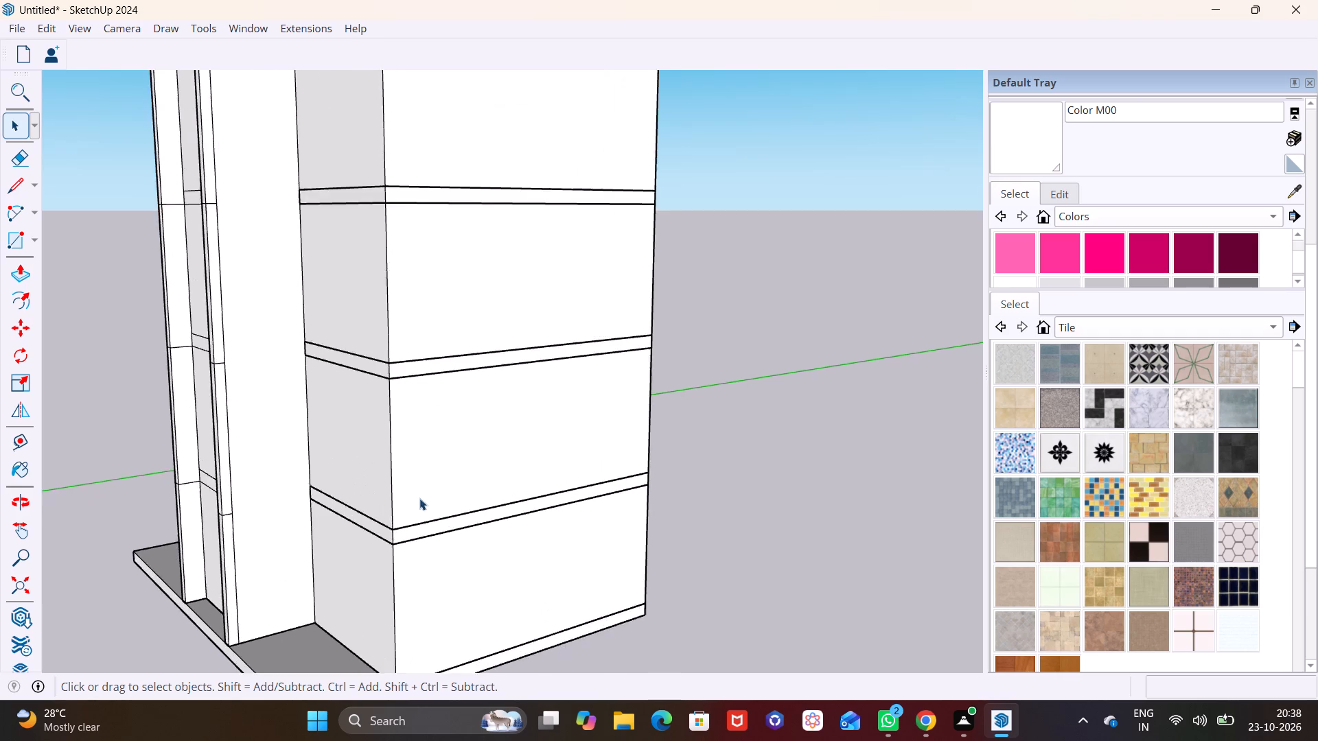
scroll(419, 498, up, 4)
middle_drag(380, 504, 437, 446)
drag(397, 489, 432, 447)
scroll(432, 448, down, 5)
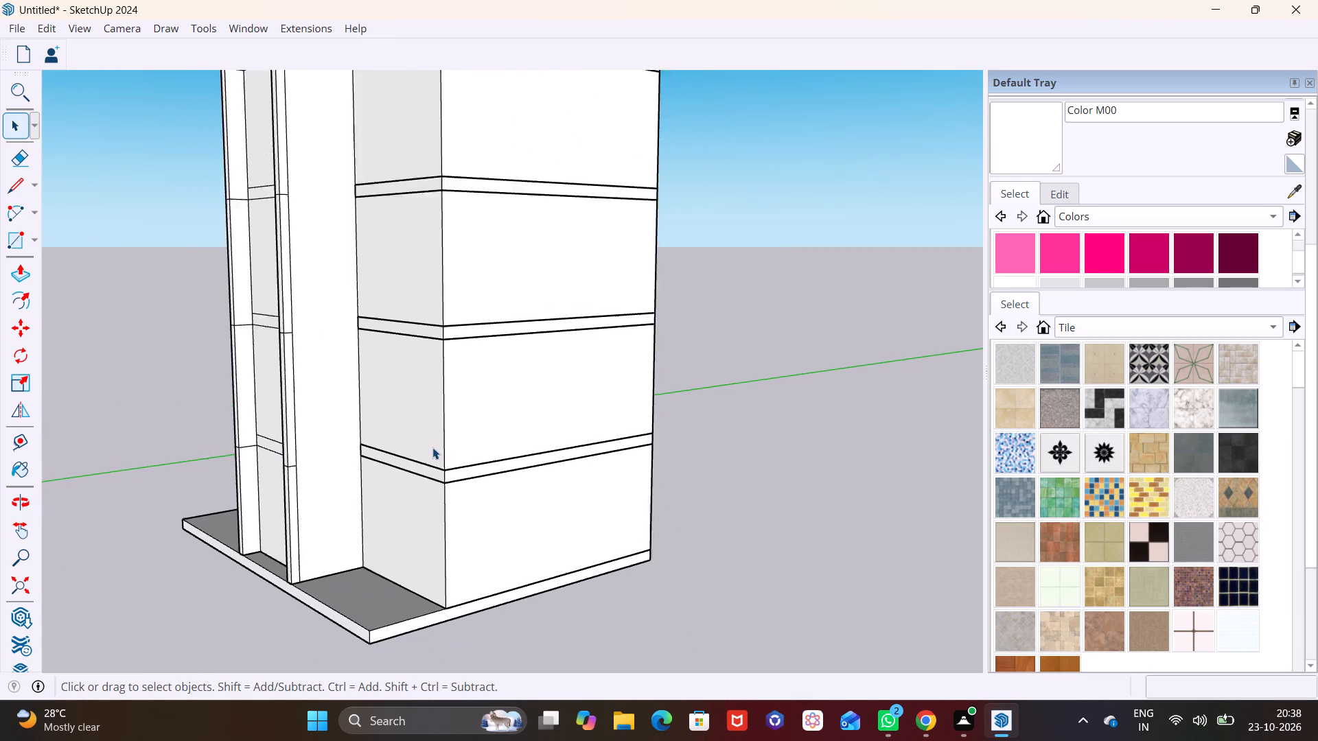
scroll(432, 447, down, 4)
drag(432, 447, 446, 473)
middle_drag(432, 447, 430, 460)
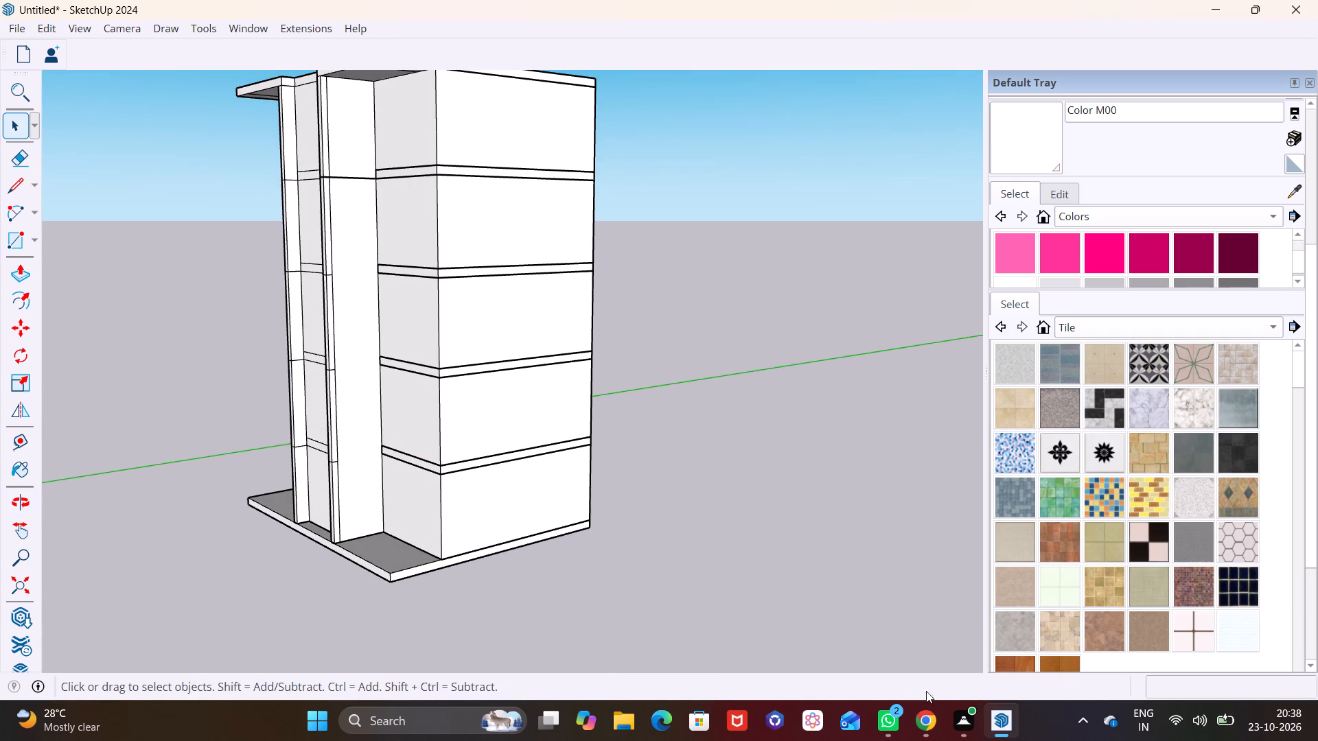
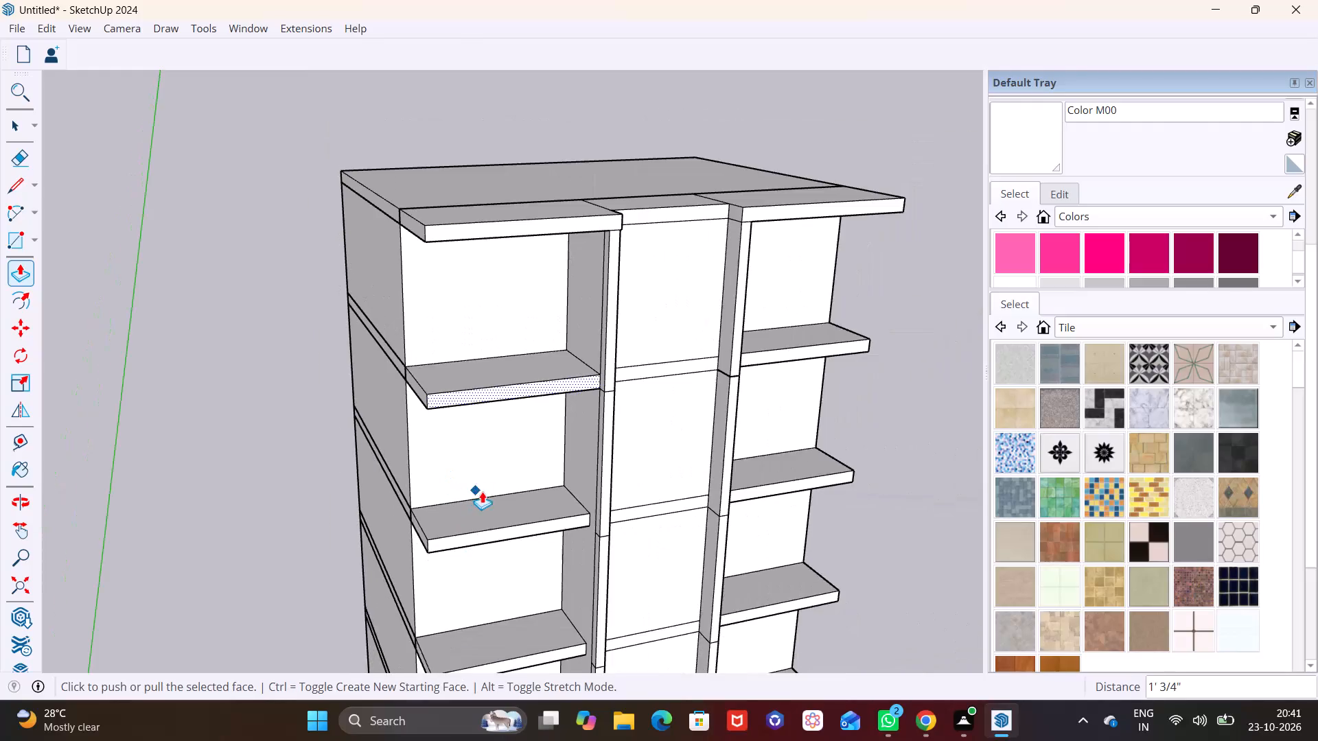
Push the front face of the over-projecting floor slab back about 1' 3/4" so it lines up with the slab below.
scroll(456, 327, down, 3)
middle_drag(532, 371, 519, 384)
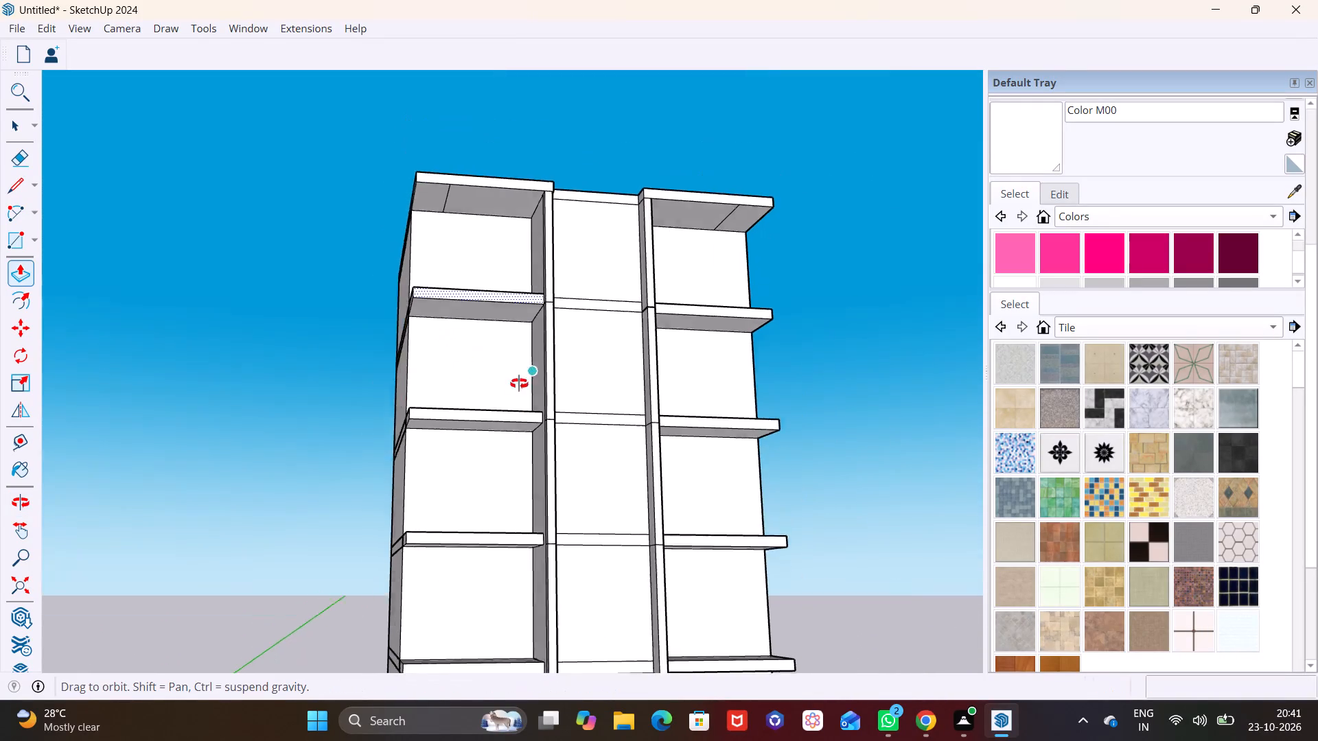
middle_drag(519, 384, 233, 471)
middle_drag(486, 430, 1008, 593)
scroll(624, 470, up, 6)
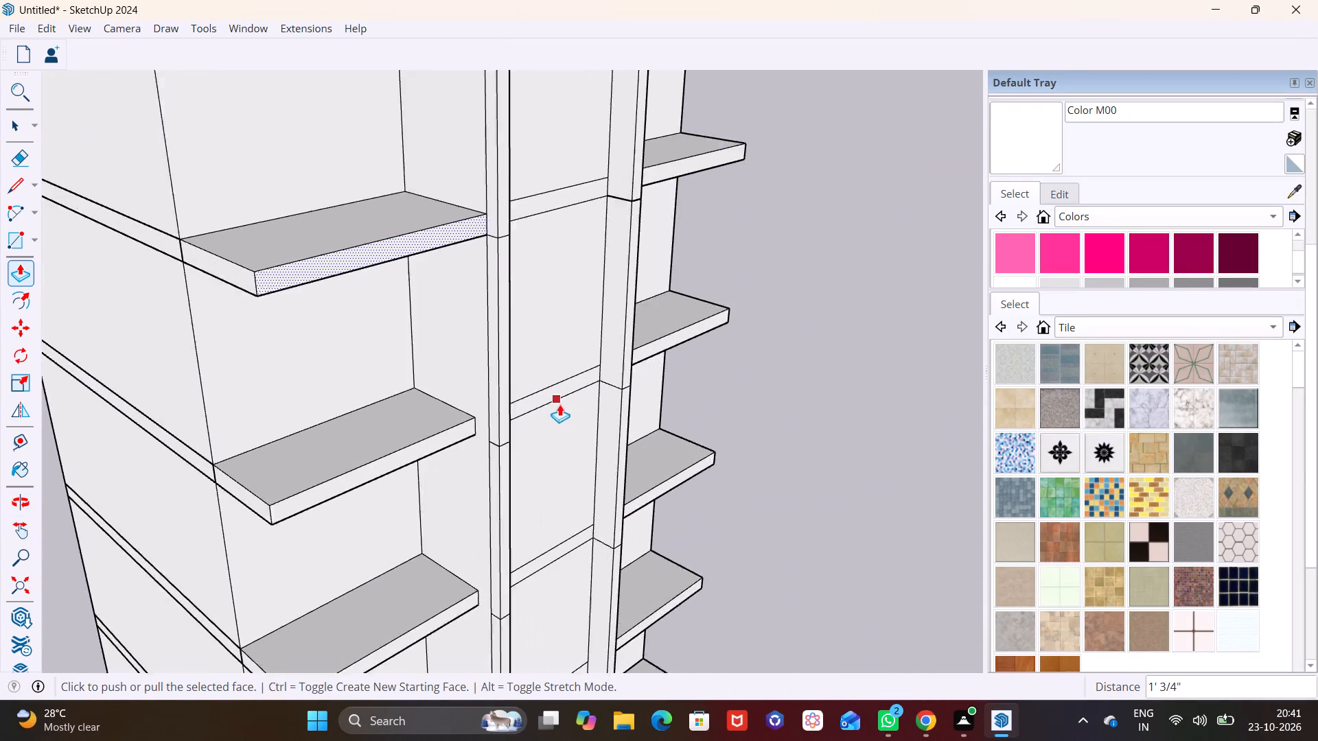
middle_drag(564, 403, 655, 386)
scroll(498, 298, up, 3)
click(470, 167)
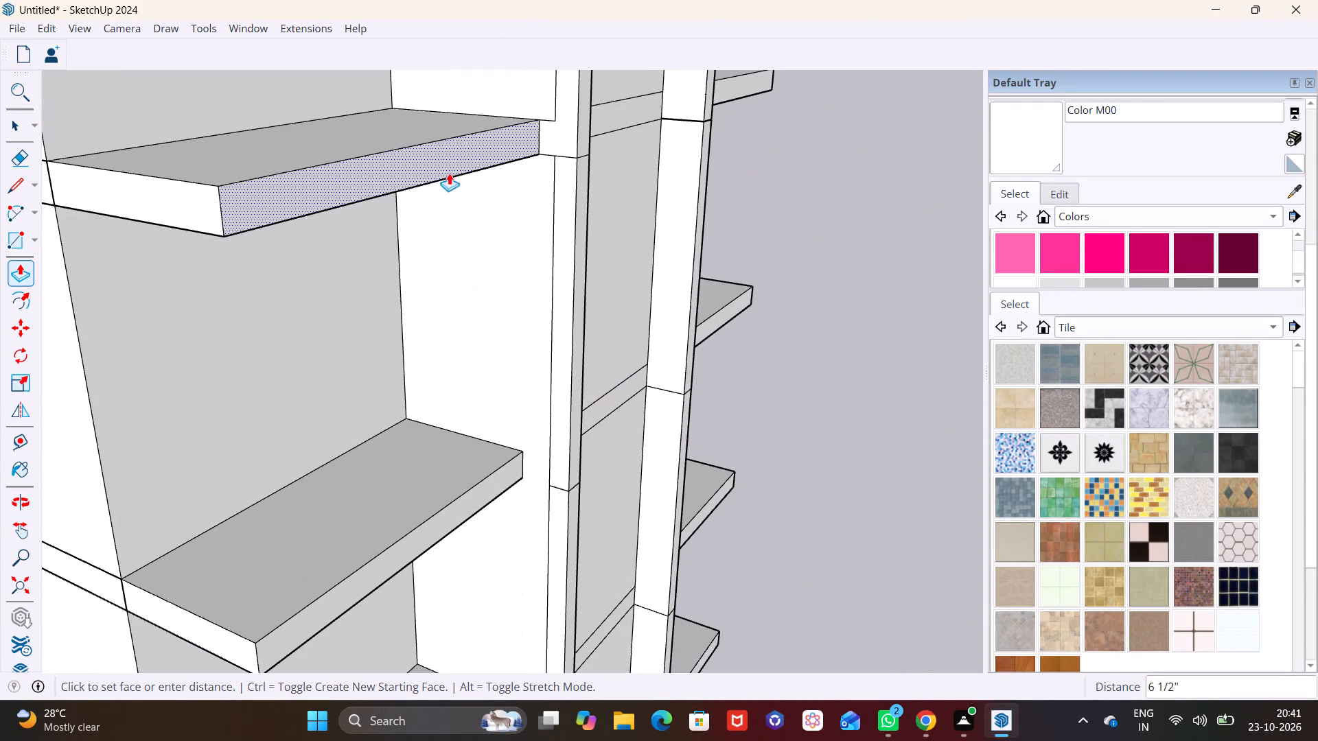
click(451, 495)
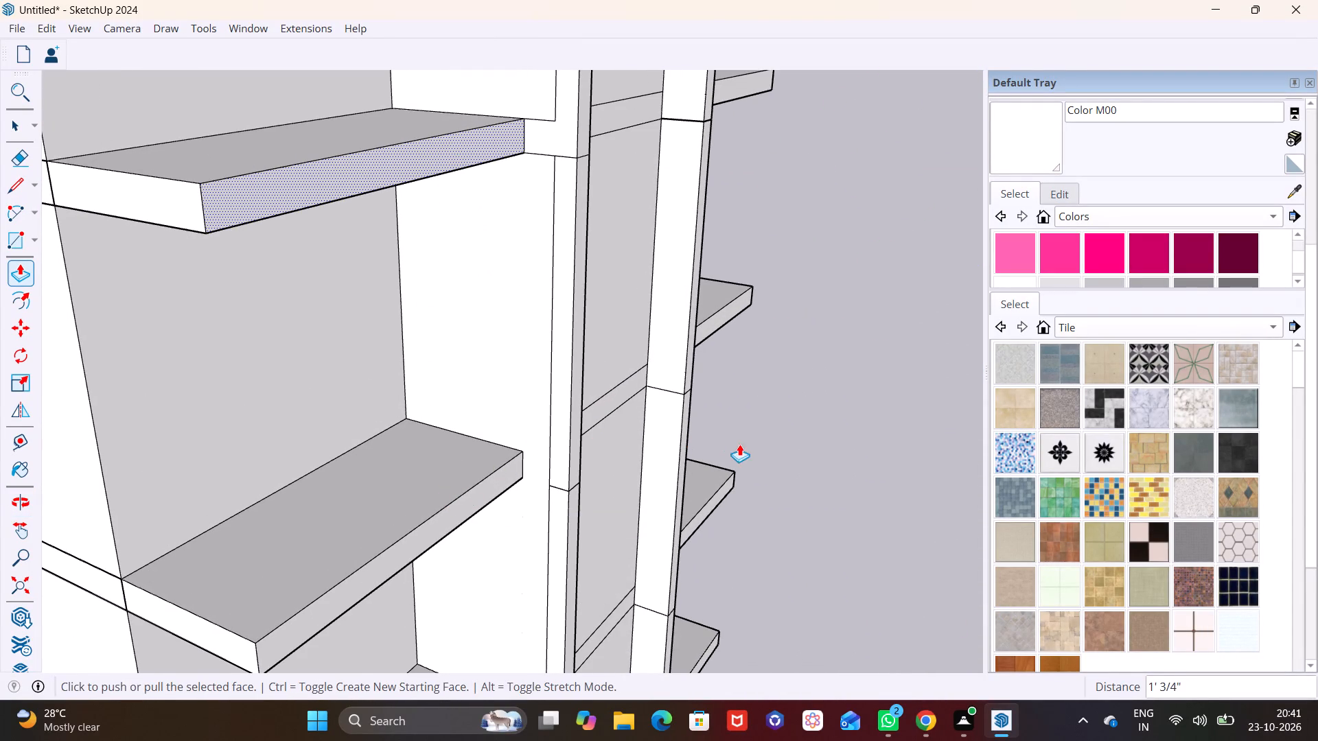
key(space)
click(744, 446)
Examine the projecting slabs from the front and the opposite corner, down to the building's base.
middle_drag(770, 447, 400, 307)
scroll(890, 498, down, 4)
middle_drag(865, 504, 682, 403)
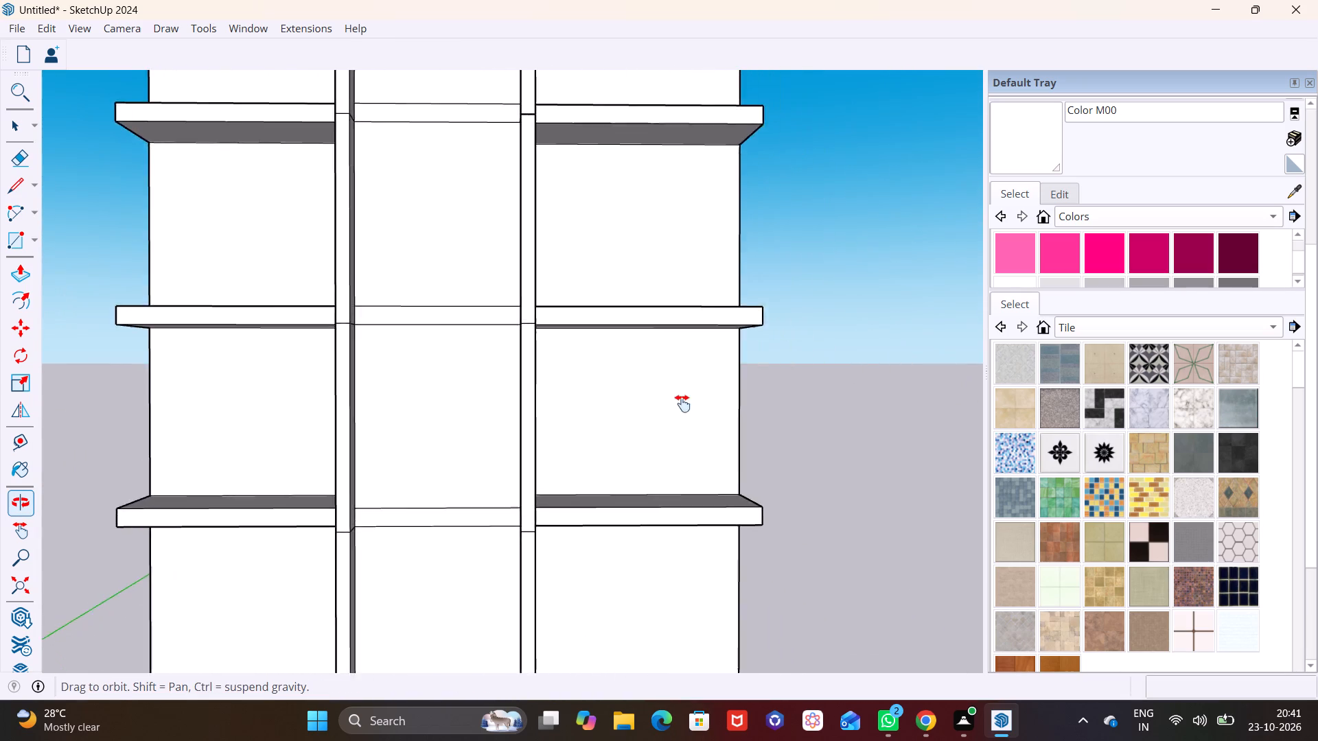
middle_drag(682, 403, 640, 384)
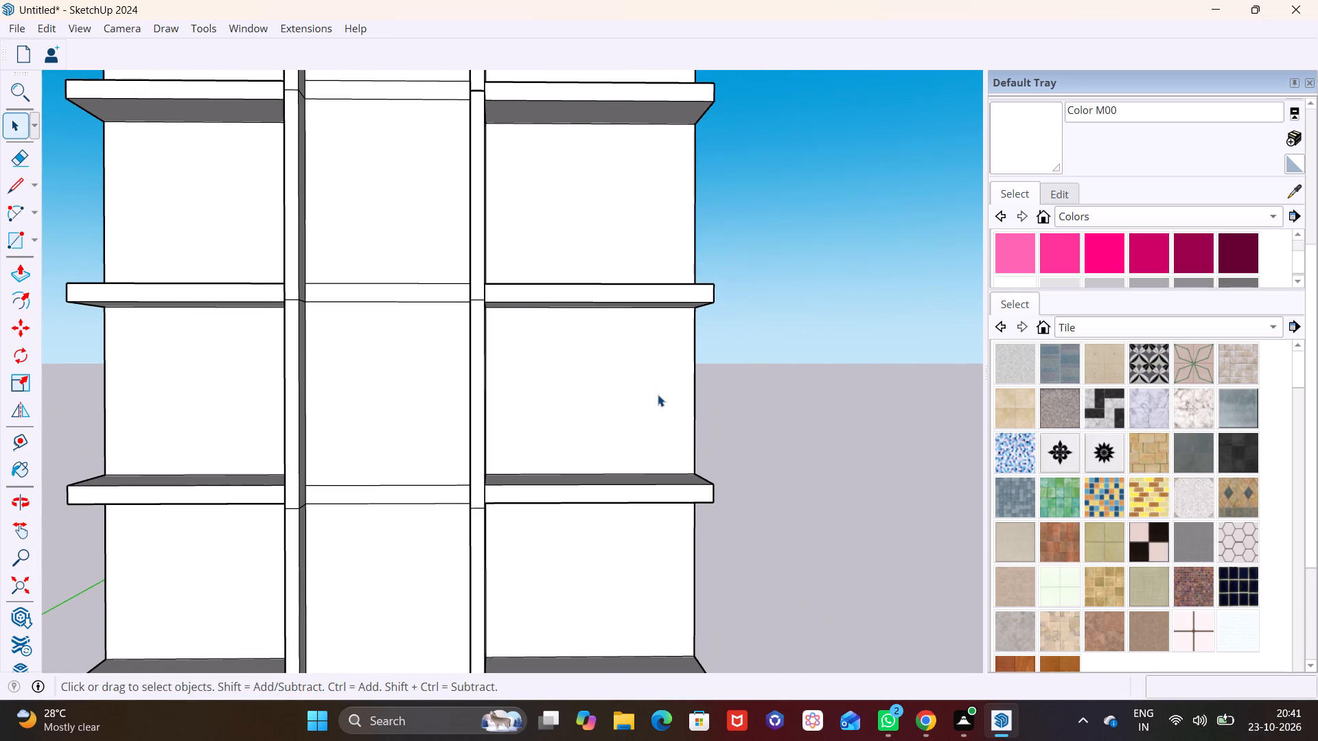
middle_drag(617, 399, 426, 362)
scroll(426, 390, up, 1)
scroll(465, 482, down, 4)
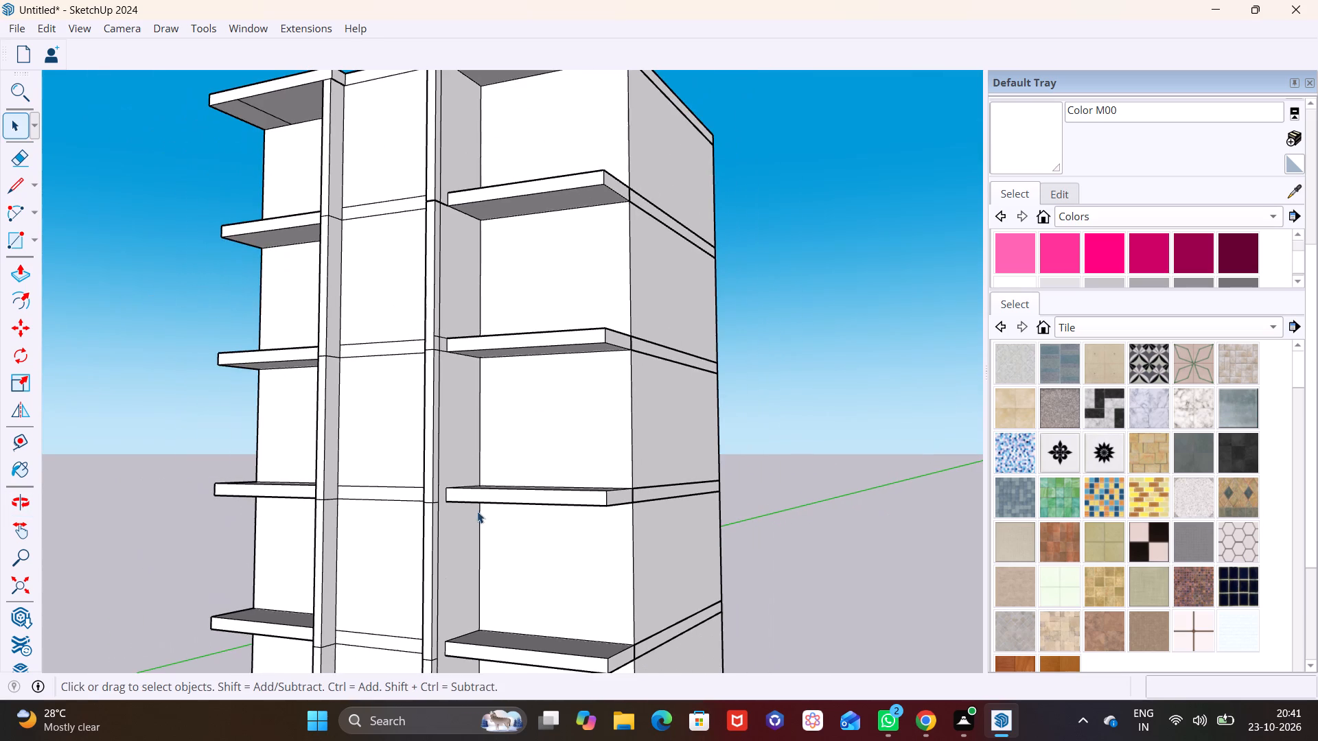
shift+middle_drag(537, 518, 498, 441)
shift+middle_drag(518, 514, 564, 371)
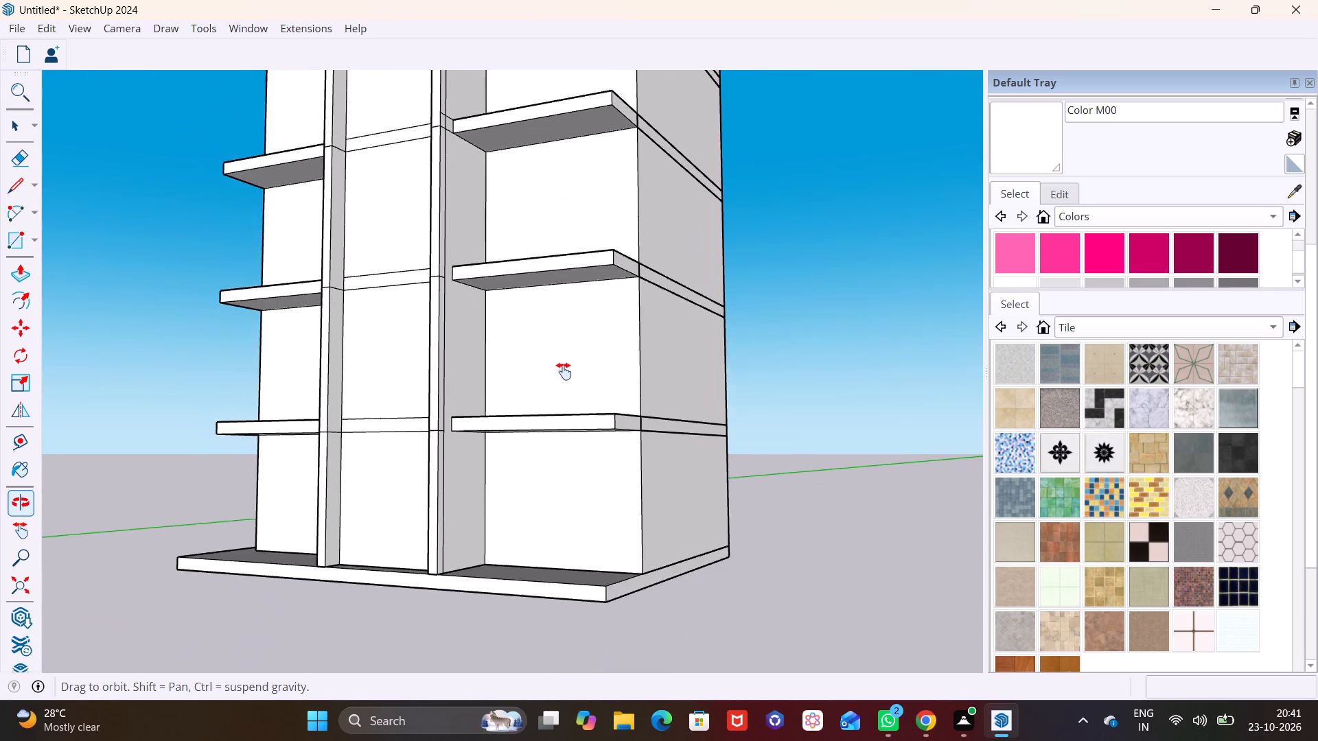
shift+middle_drag(564, 371, 553, 447)
Draw a rectangle about 4' 3" by 1' on the slab's front face, starting at its inner end beside the vertical fin.
scroll(529, 472, up, 1)
scroll(521, 377, up, 1)
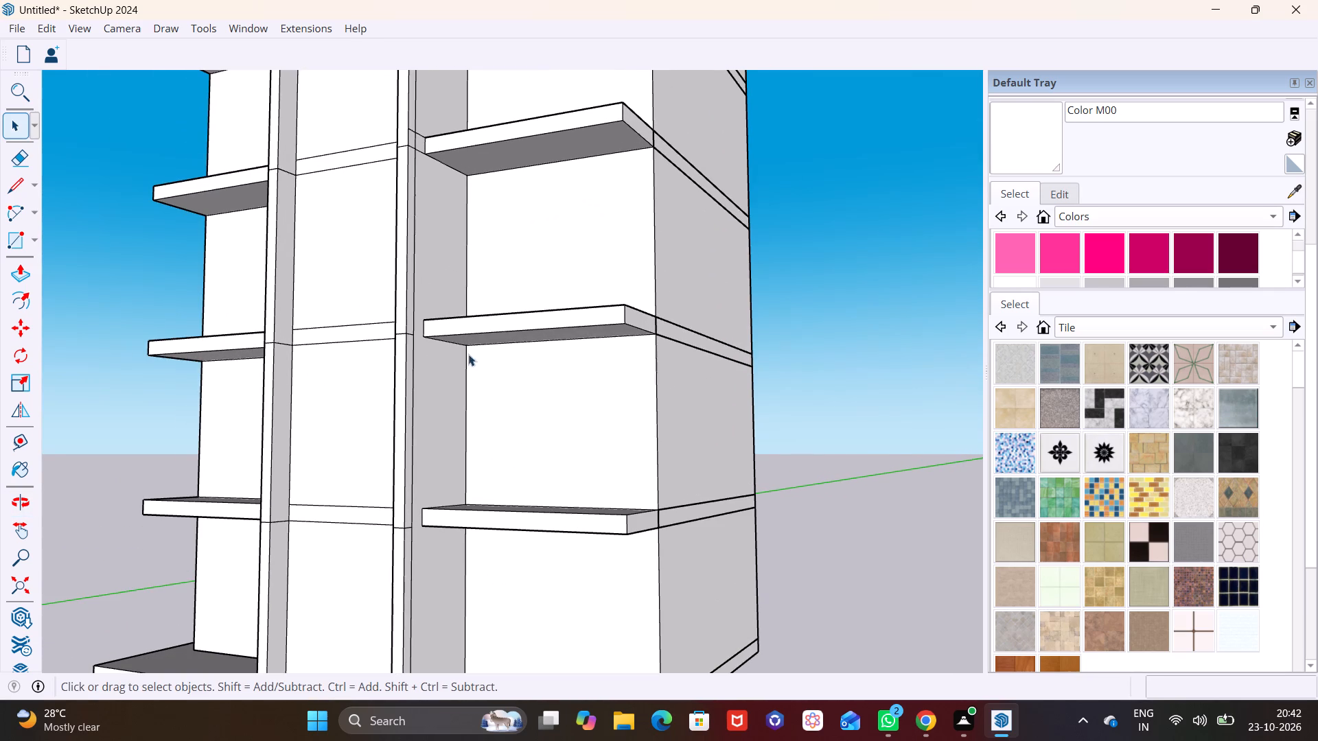
click(34, 242)
click(44, 270)
scroll(454, 298, up, 4)
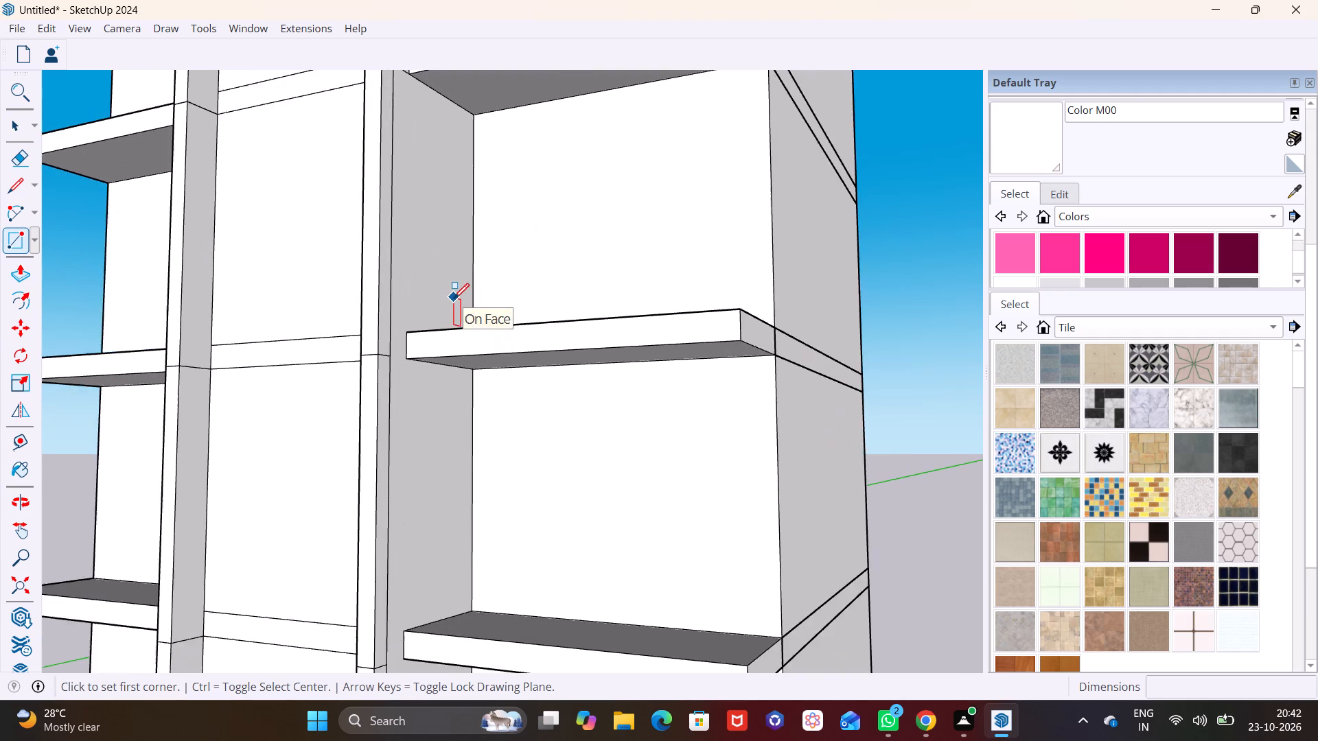
scroll(450, 298, up, 2)
click(398, 340)
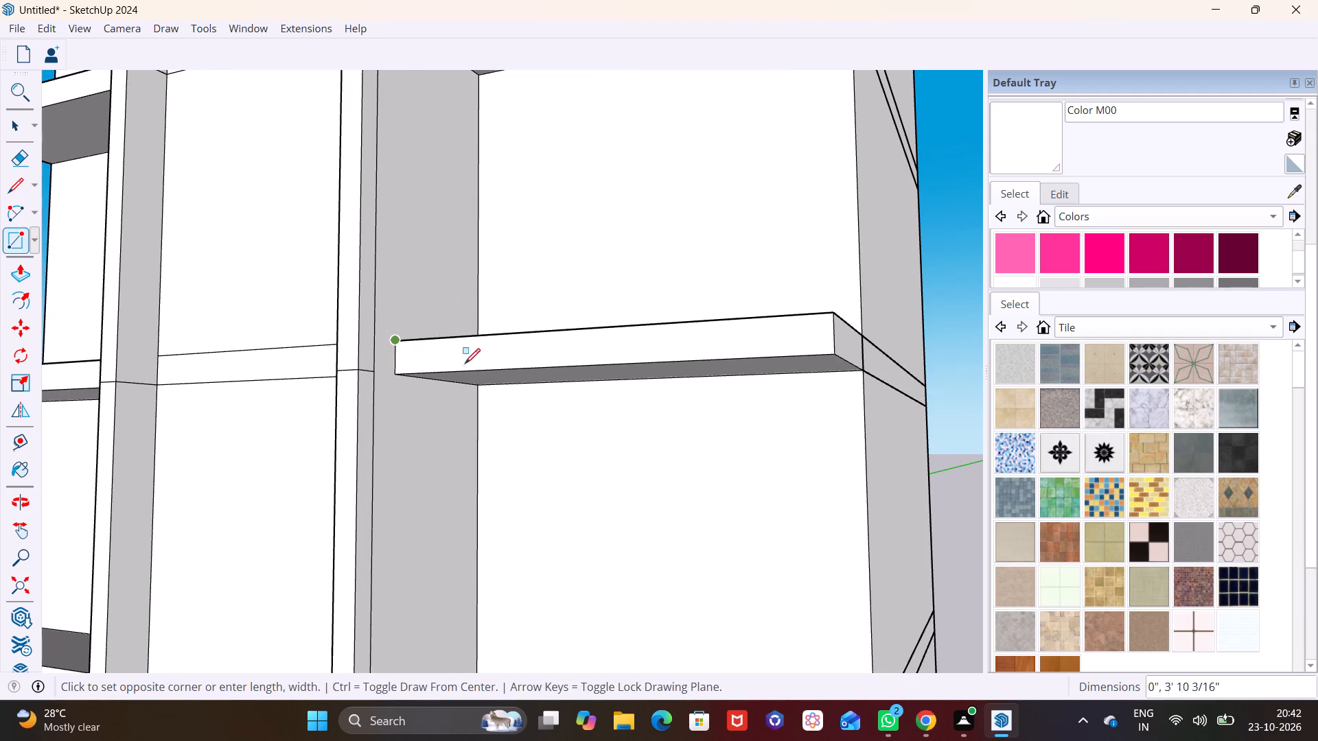
click(523, 369)
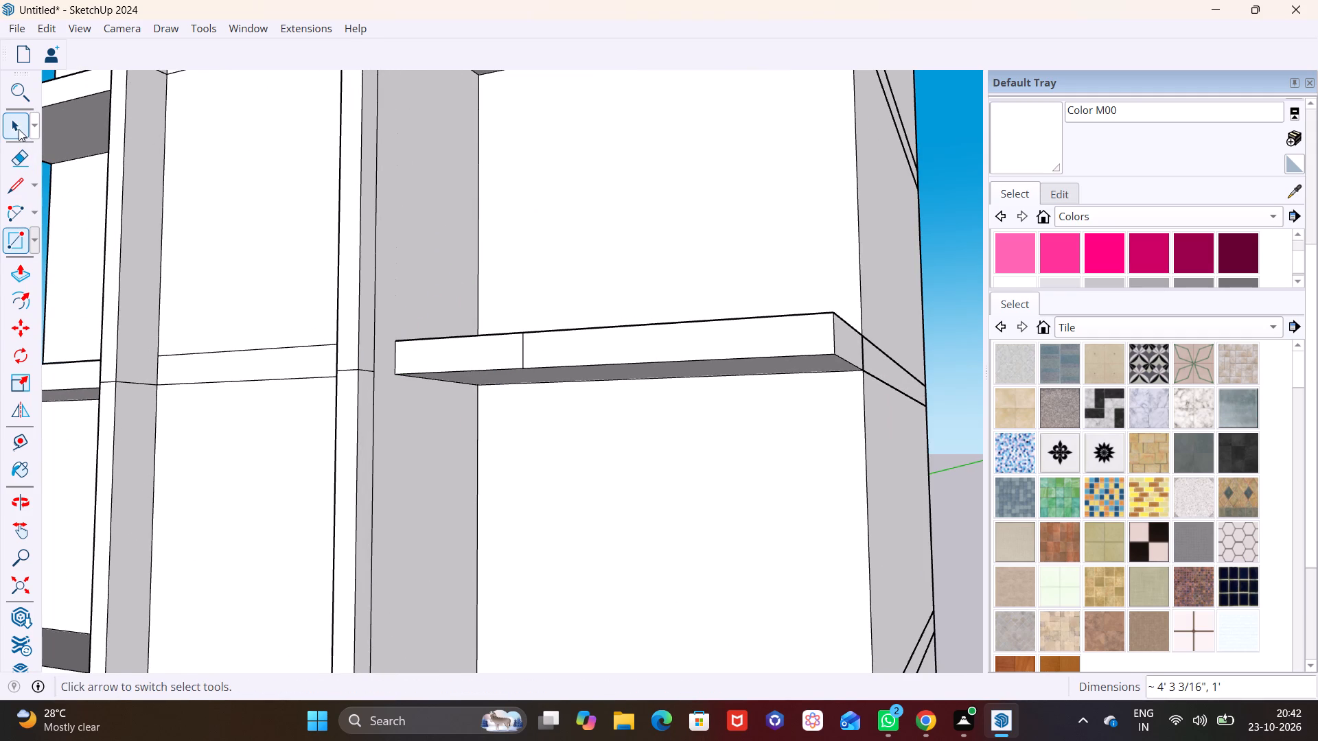
Pull the rectangle on the slab's front face outward about 6" into a projecting block.
click(19, 129)
click(478, 345)
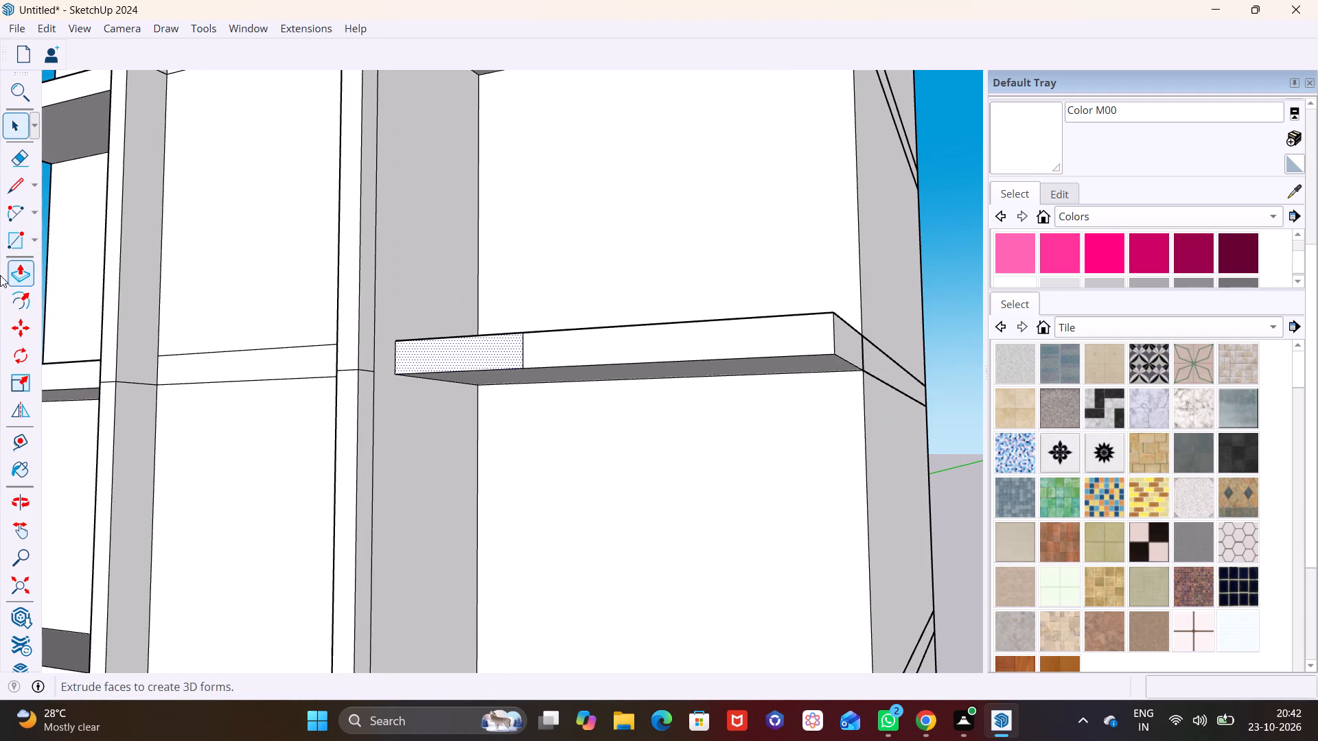
click(9, 266)
middle_drag(568, 377, 475, 451)
click(397, 414)
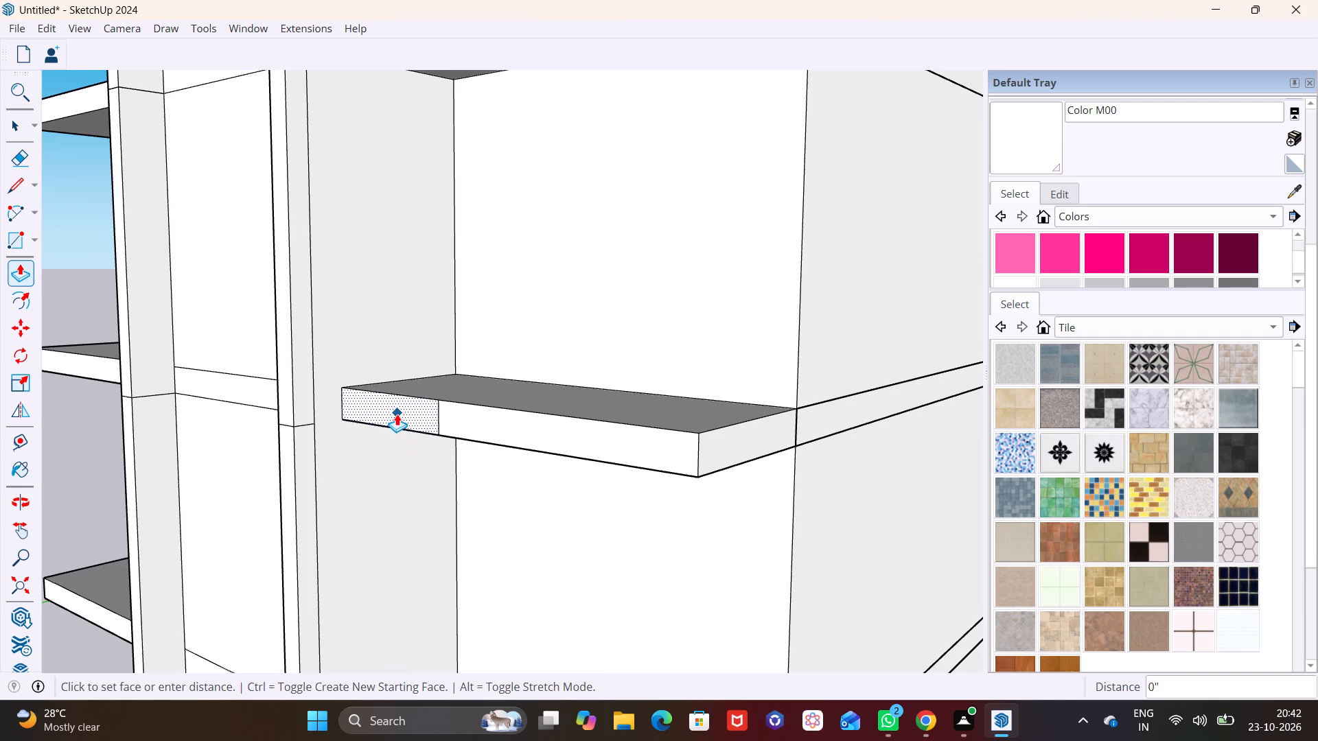
click(384, 415)
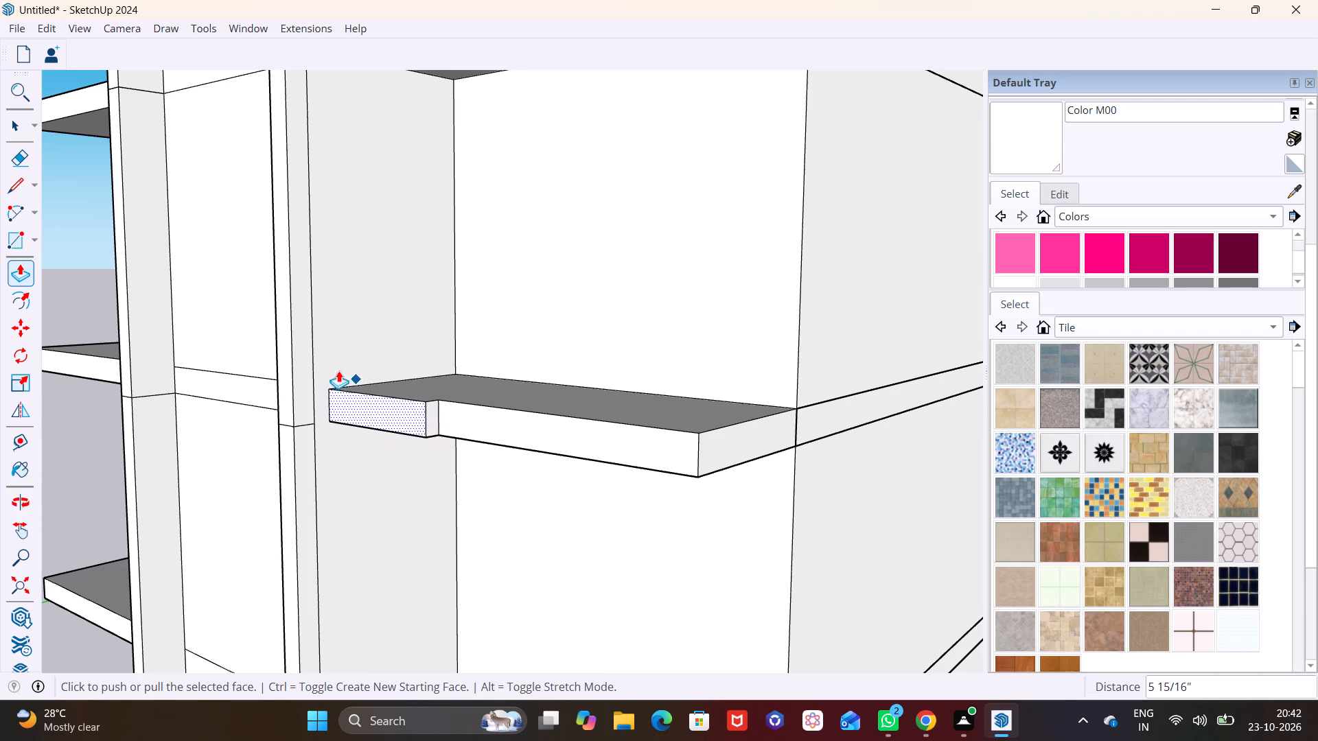
Pull the block's narrow side face along the slab's front to form a continuous edge strip reaching the outer corner.
scroll(306, 358, up, 2)
click(10, 130)
scroll(438, 473, up, 3)
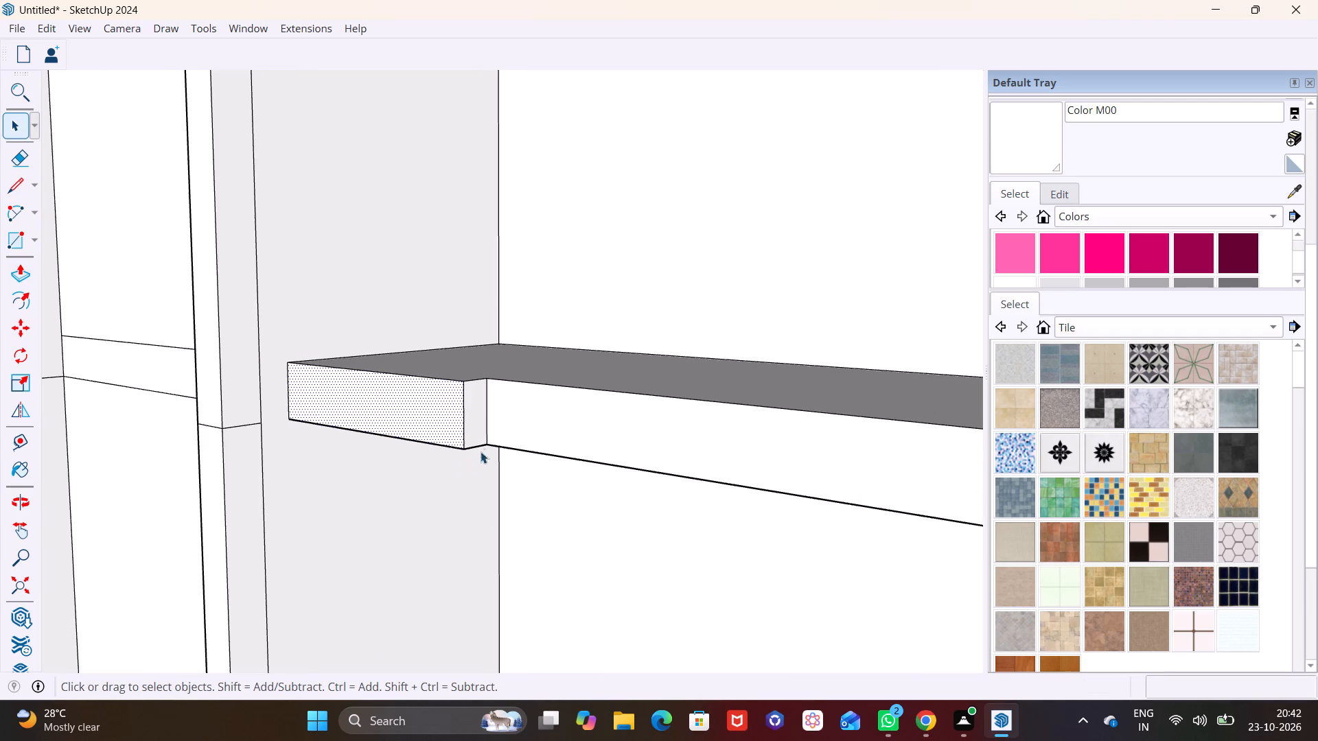
click(472, 420)
click(14, 274)
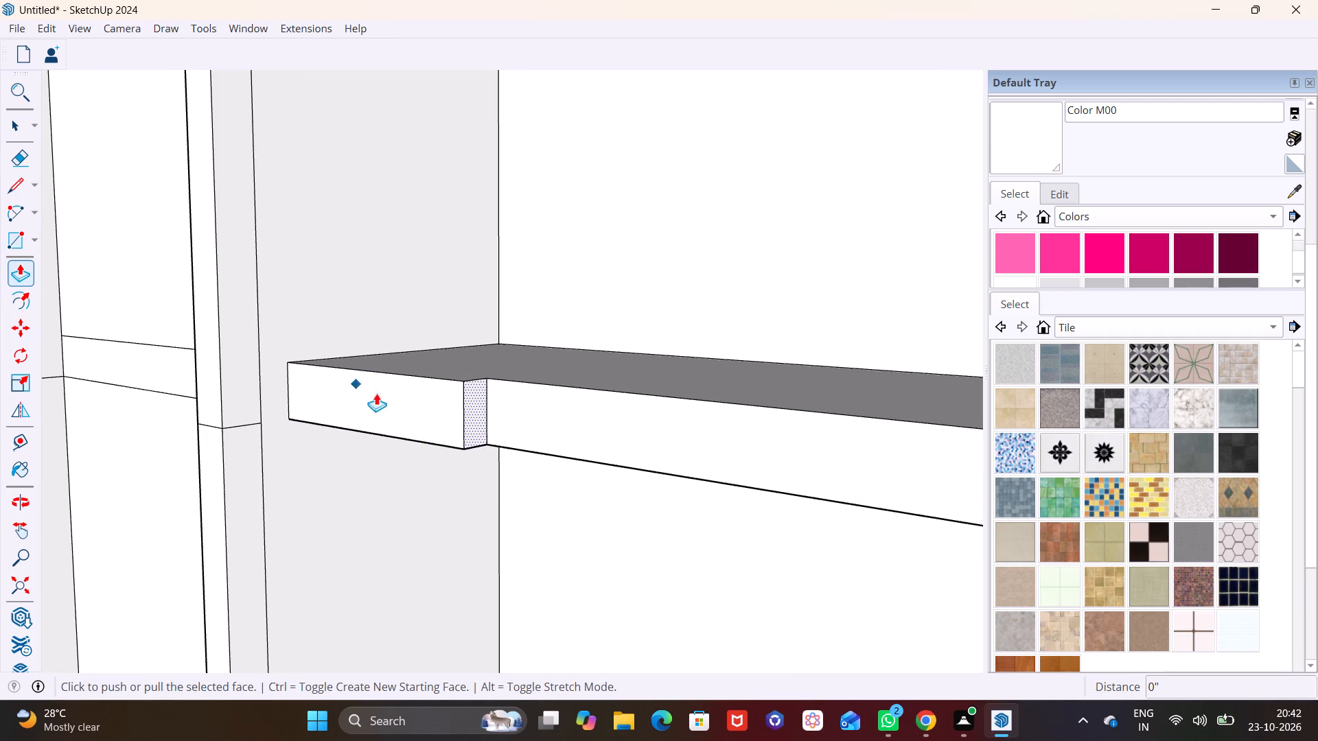
click(481, 426)
scroll(796, 479, down, 7)
middle_drag(802, 483, 695, 491)
click(812, 525)
Extend the end of the edge strip past the slab's outer corner so it overhangs the side wall.
click(782, 538)
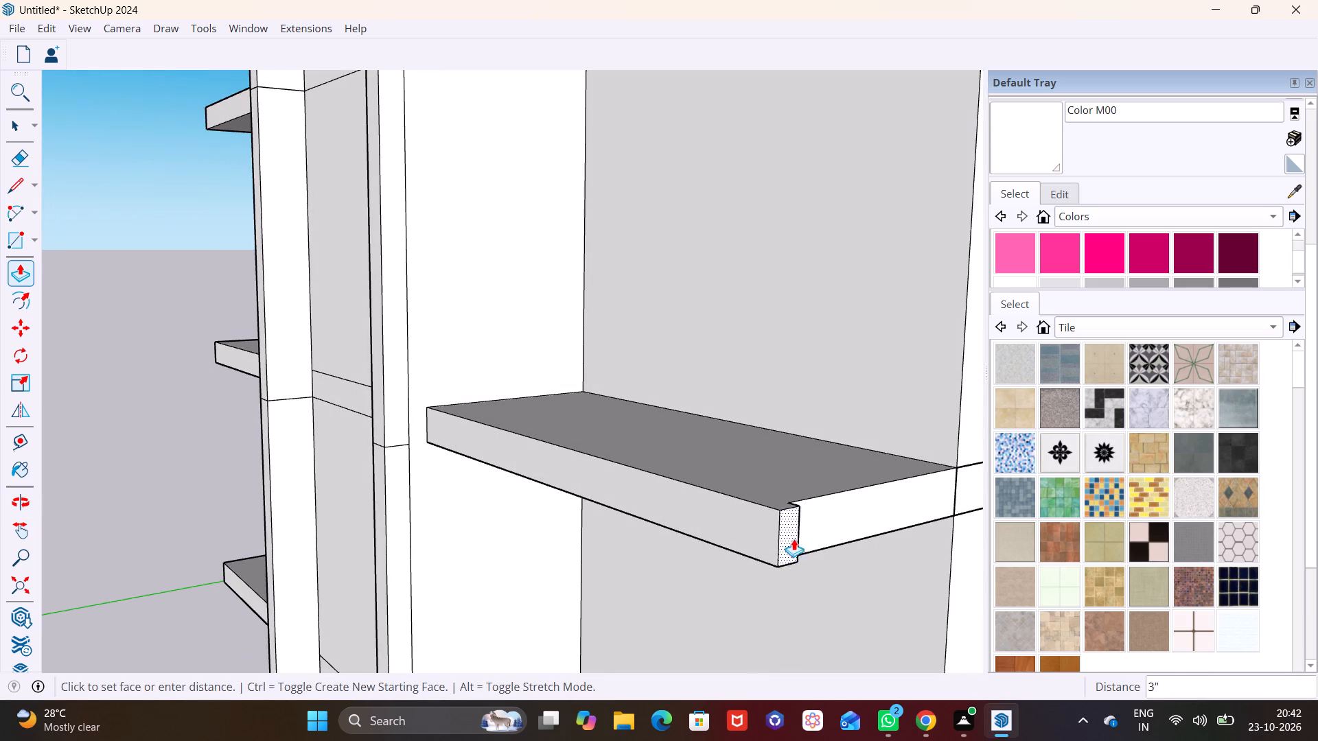
click(813, 546)
click(818, 543)
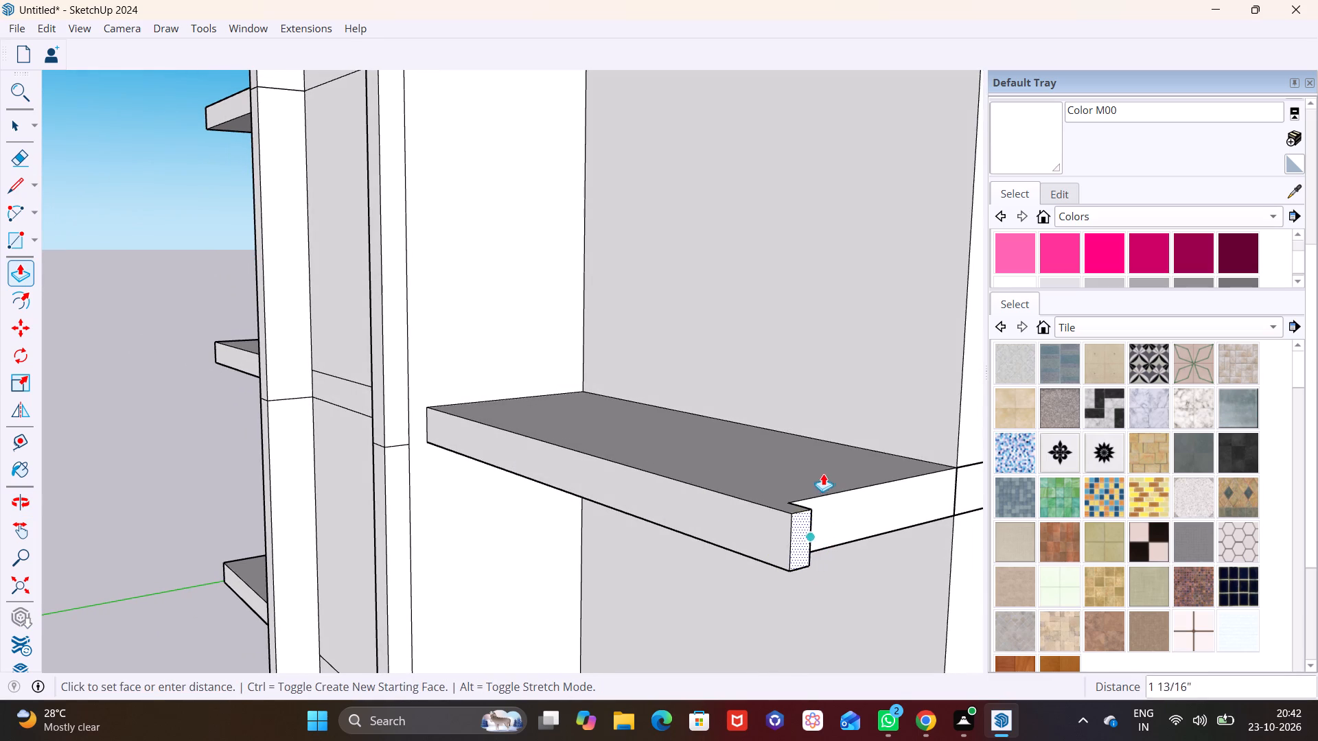
click(813, 534)
click(783, 531)
double_click(826, 550)
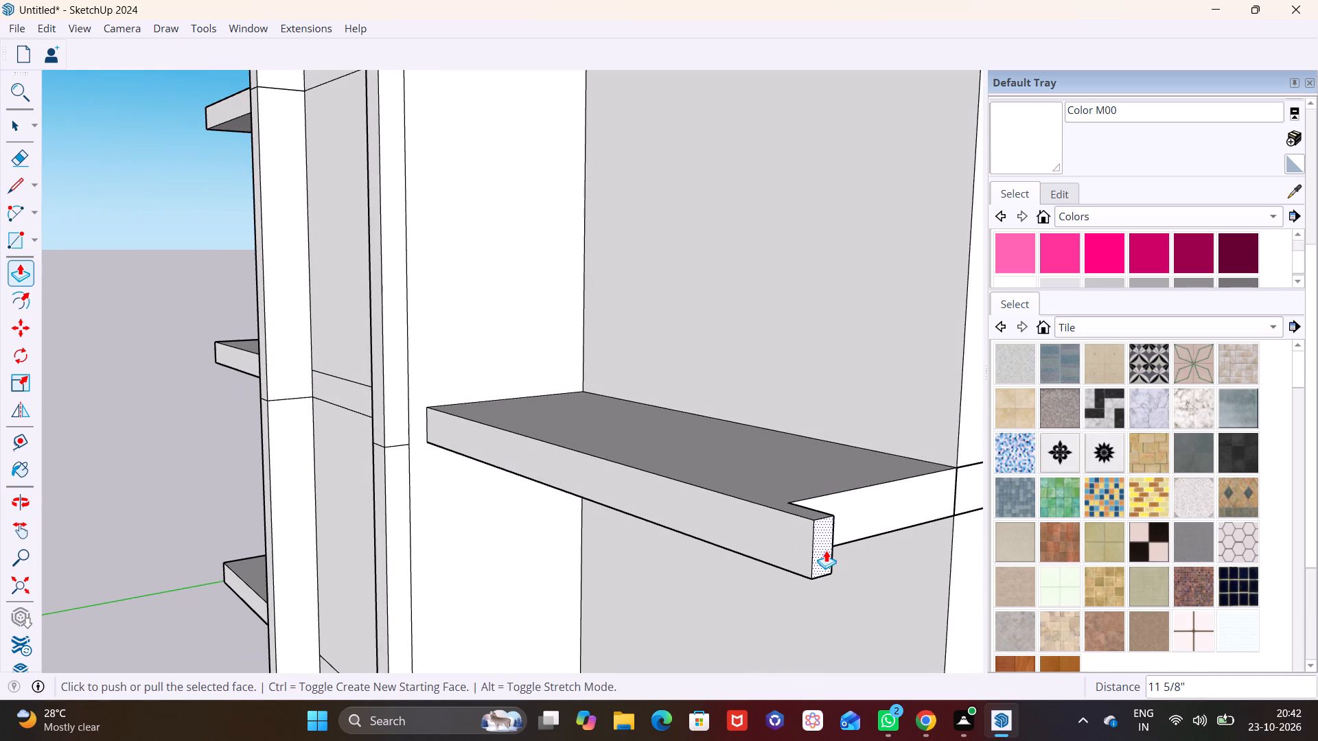
Draw a line about 12' 6 5/8" long on the slab's top, separating the edge strip from the slab.
middle_drag(836, 463, 796, 611)
middle_drag(655, 552, 684, 457)
click(16, 193)
click(773, 562)
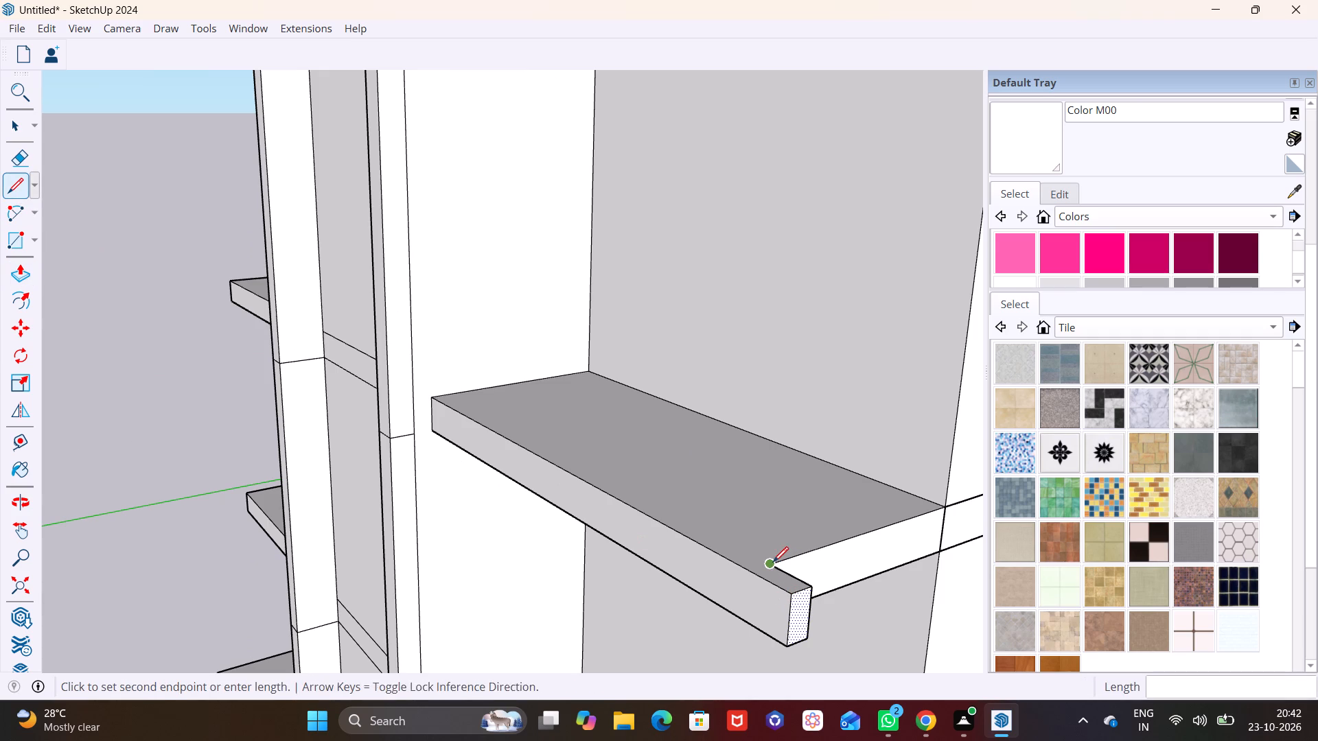
click(456, 390)
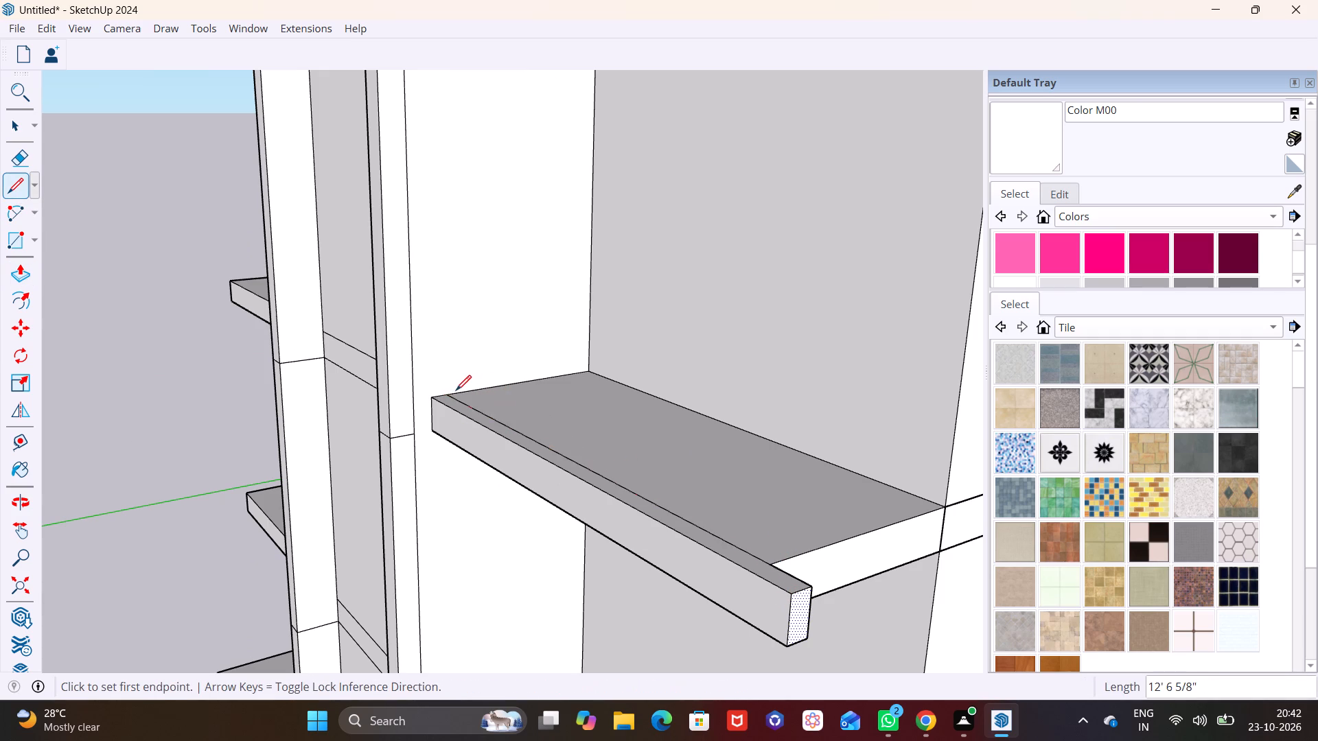
Draw a rectangle on the side of the strip's overhanging end, leaving a narrow margin next to the slab.
middle_drag(922, 637, 663, 664)
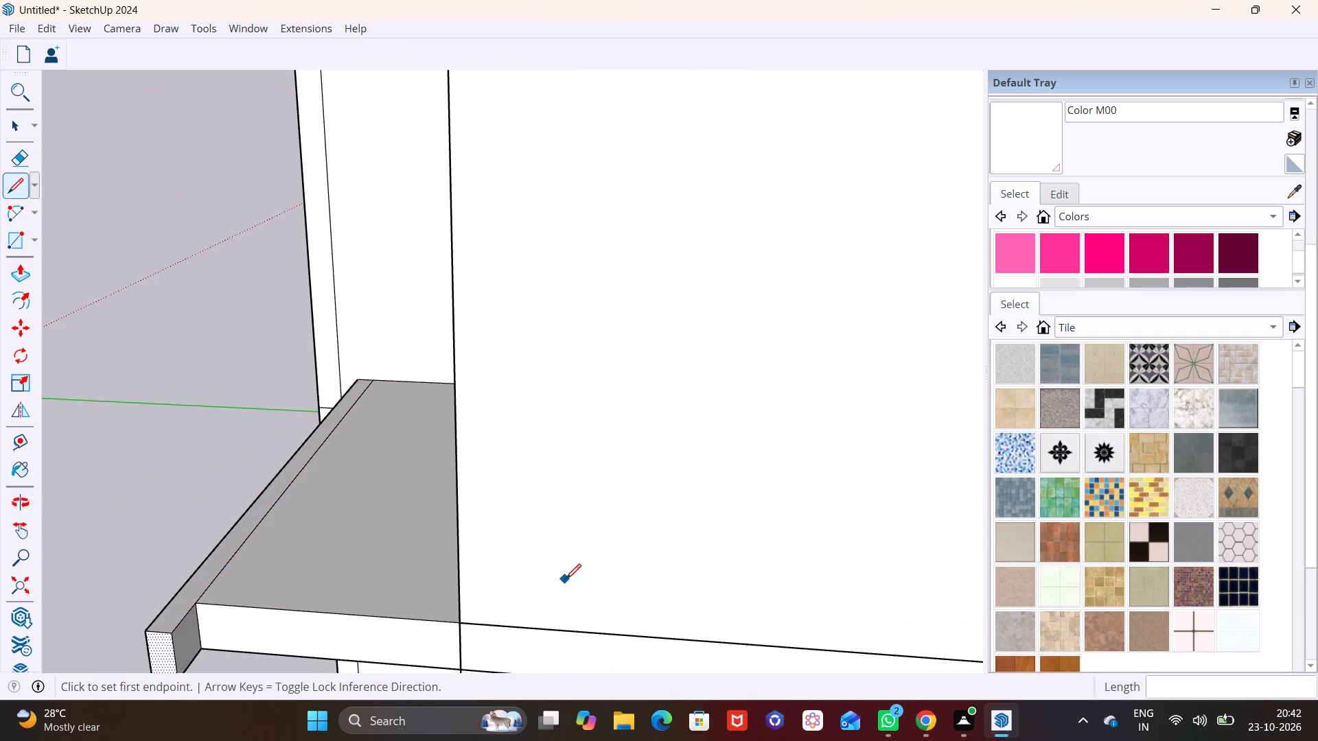
middle_drag(566, 579, 740, 512)
middle_drag(461, 602, 375, 590)
scroll(388, 586, up, 2)
scroll(484, 579, up, 2)
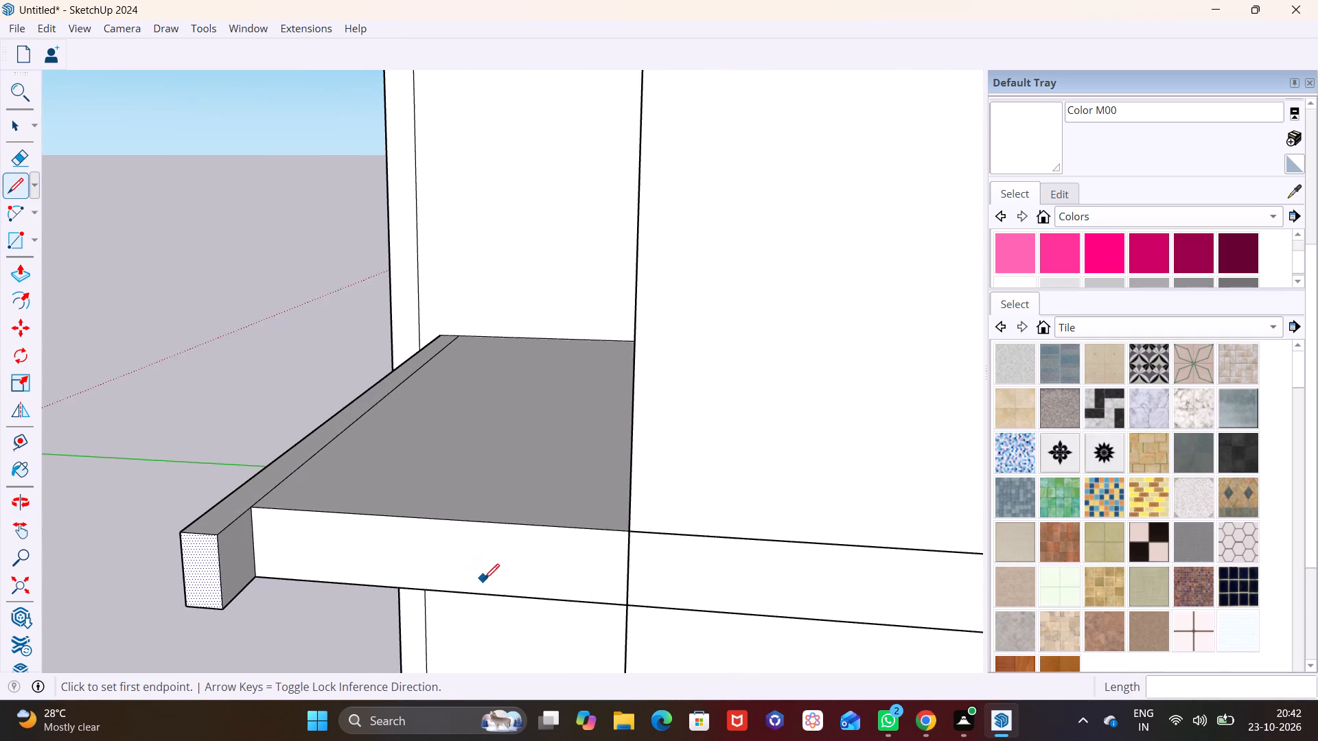
middle_drag(903, 646, 805, 630)
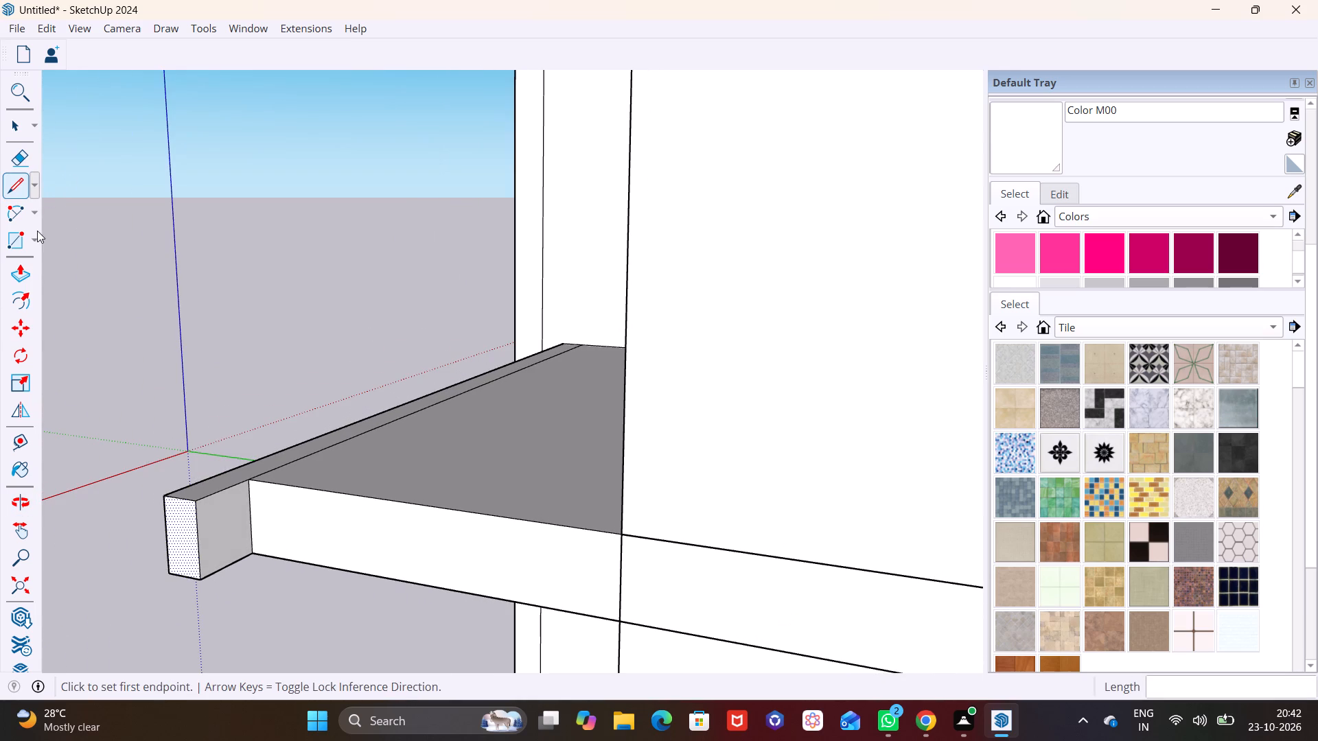
click(37, 231)
click(44, 266)
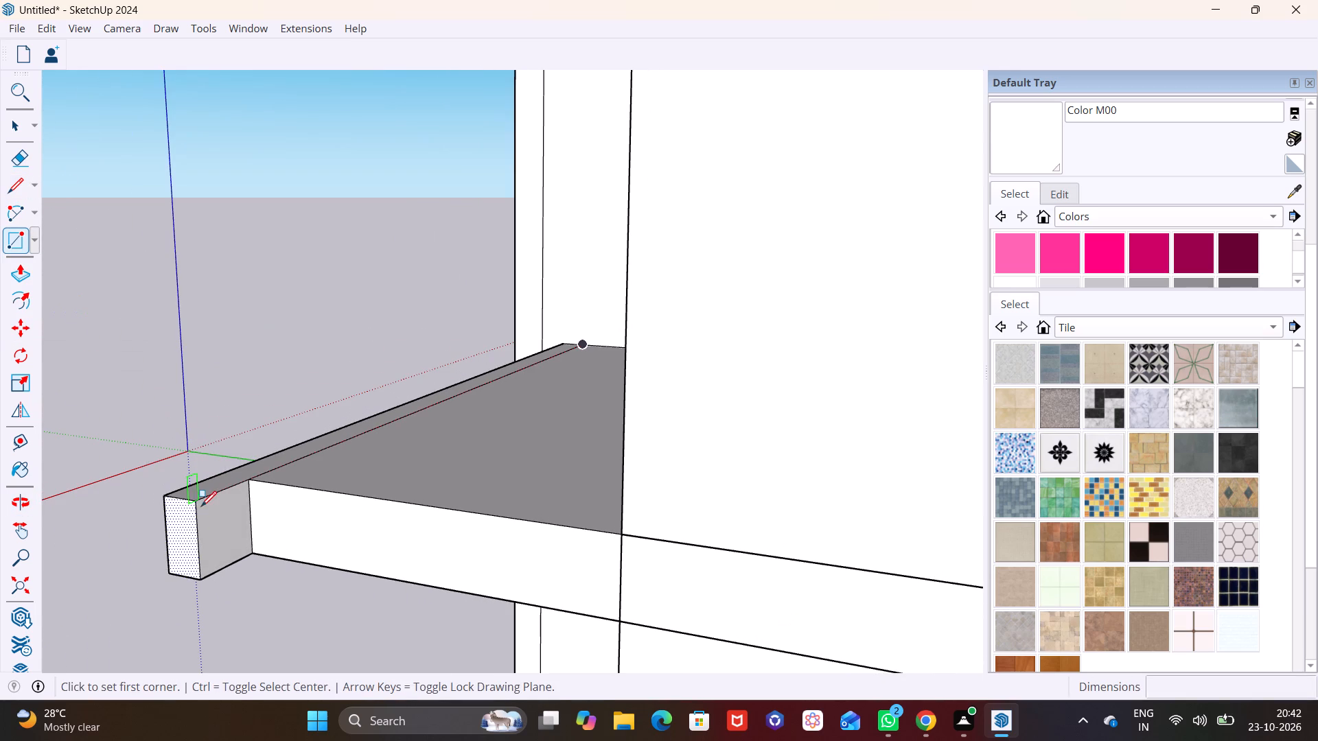
click(201, 506)
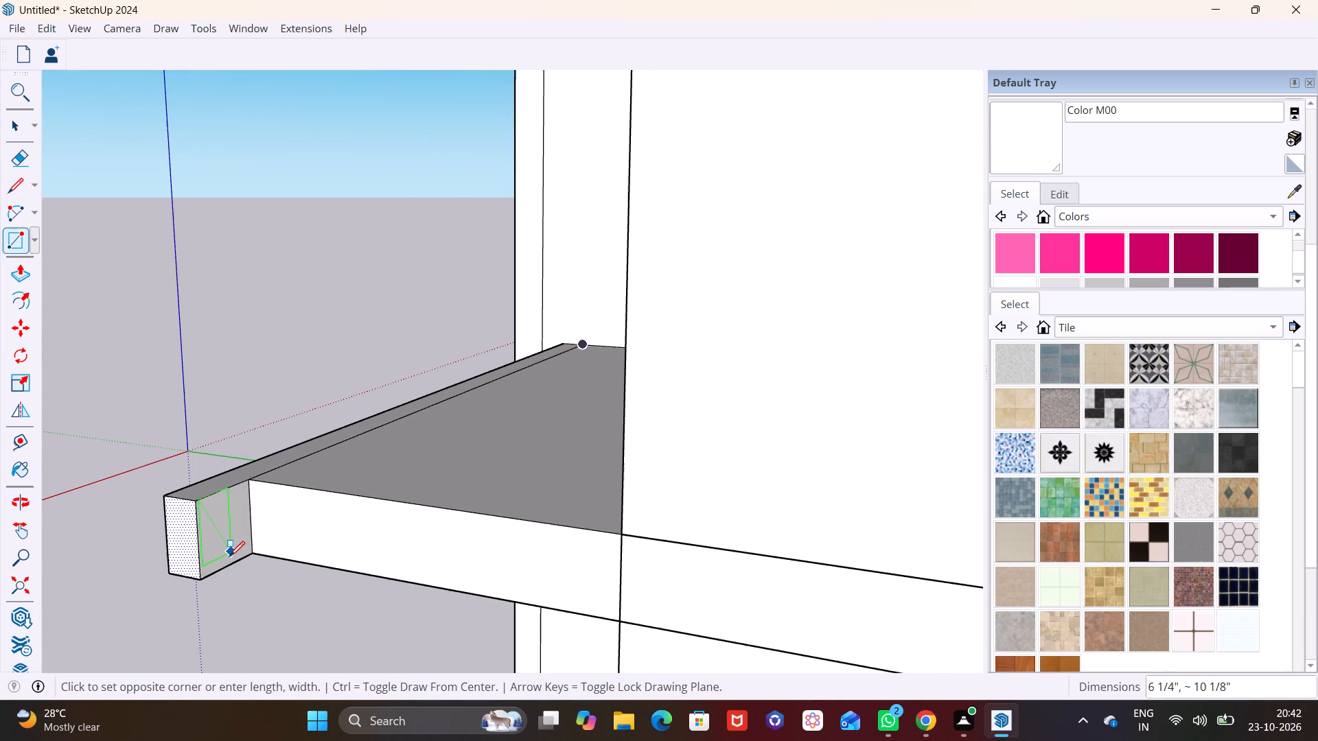
key(Escape)
scroll(196, 509, up, 6)
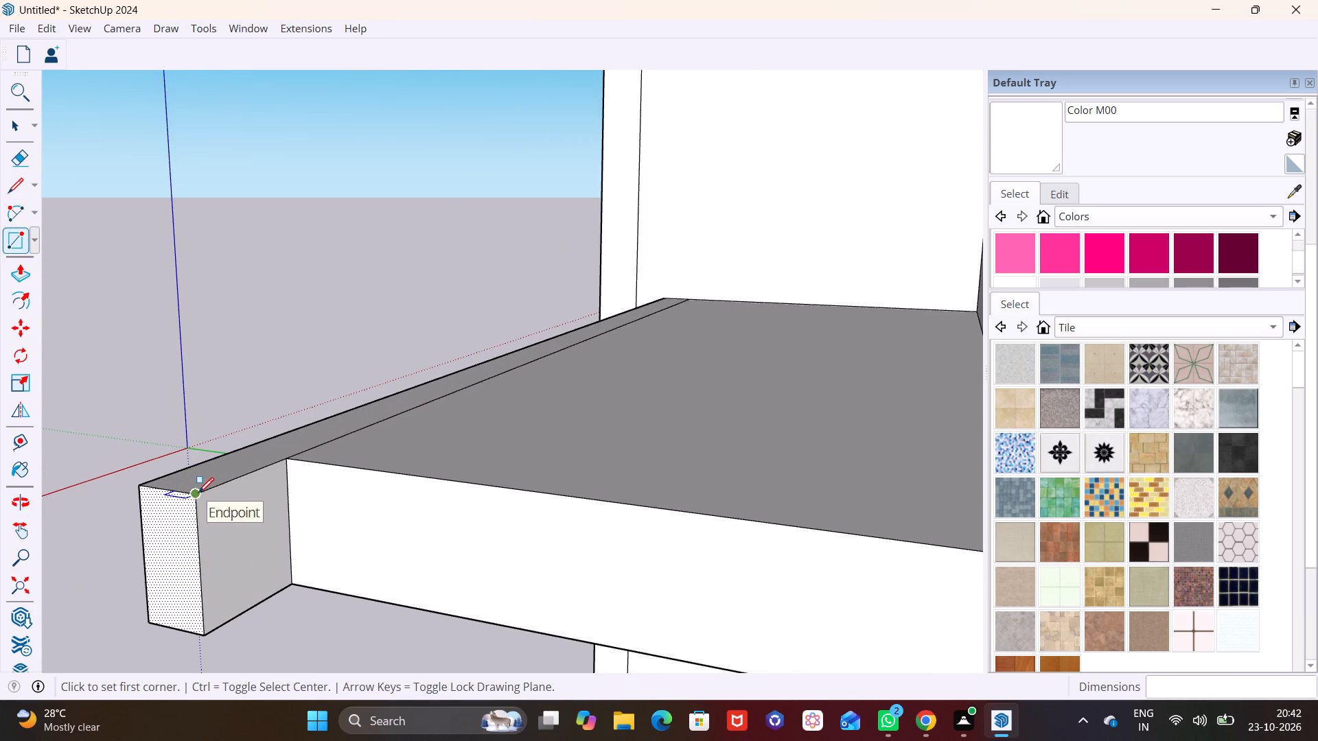
click(198, 493)
click(271, 593)
scroll(177, 513, down, 4)
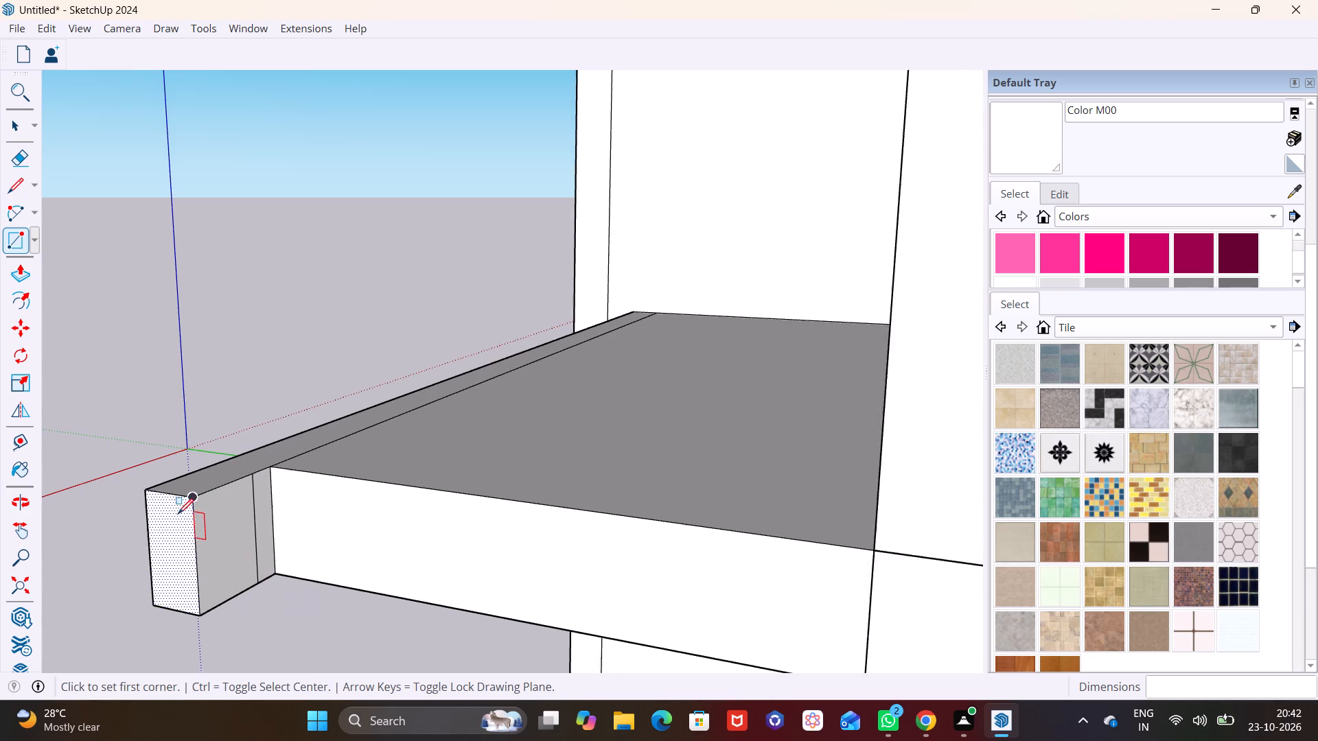
scroll(178, 514, down, 3)
Pull the rectangle about 17' 4 7/16" along the side wall's band to carry the edge strip around the corner.
click(14, 129)
click(225, 537)
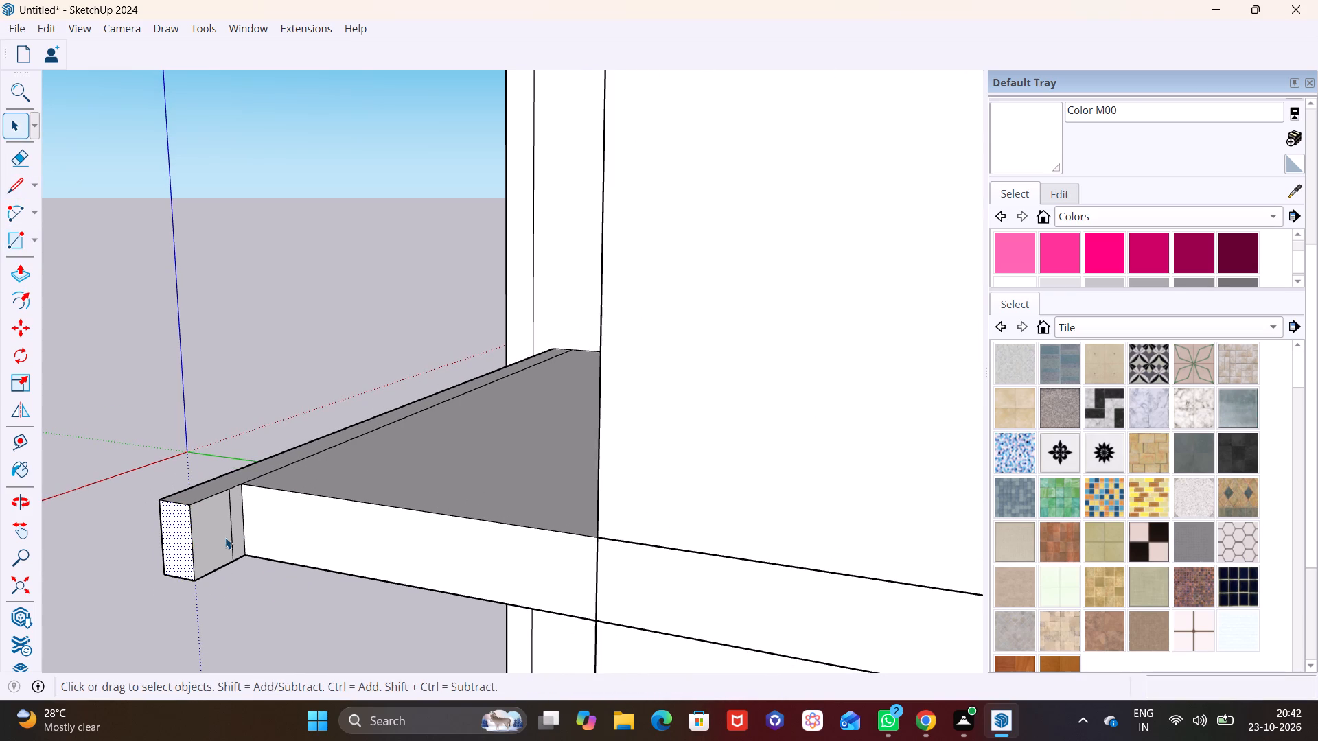
click(20, 272)
click(198, 517)
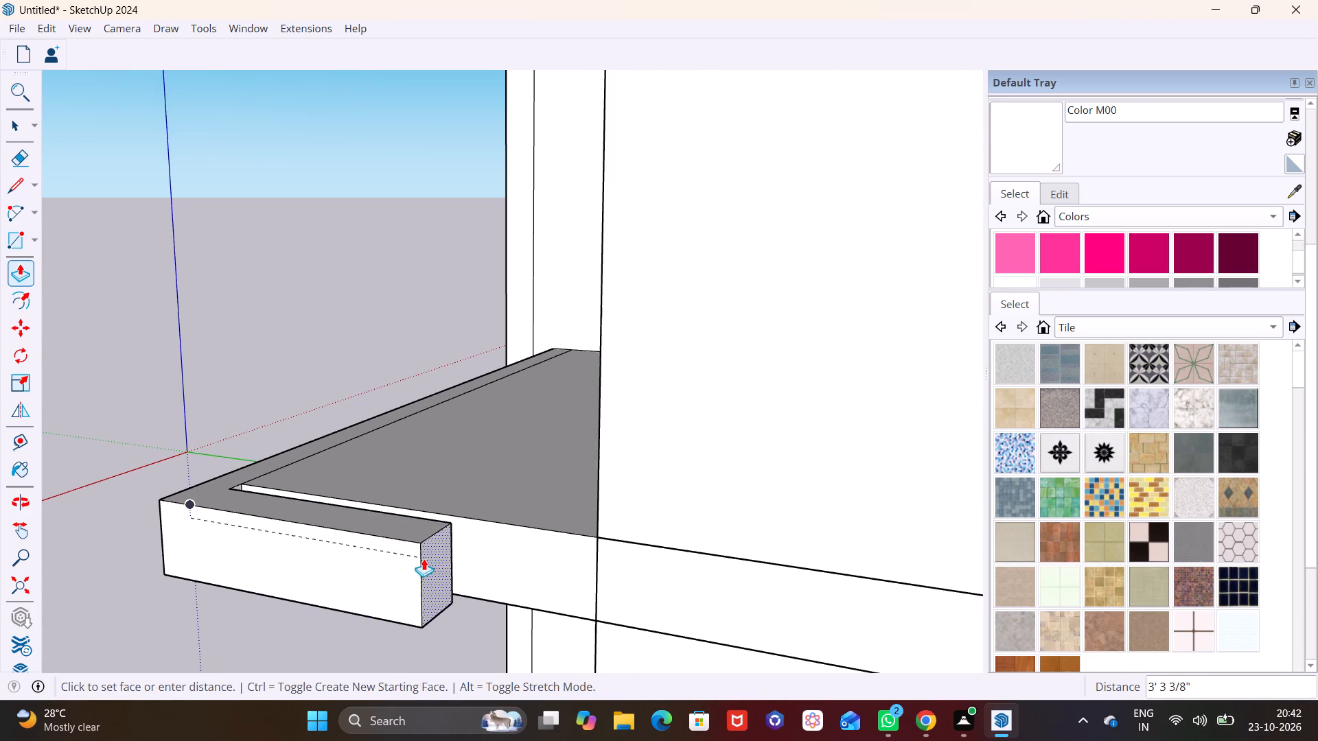
scroll(424, 558, down, 8)
scroll(662, 576, down, 1)
middle_drag(670, 576, 811, 503)
scroll(837, 499, down, 1)
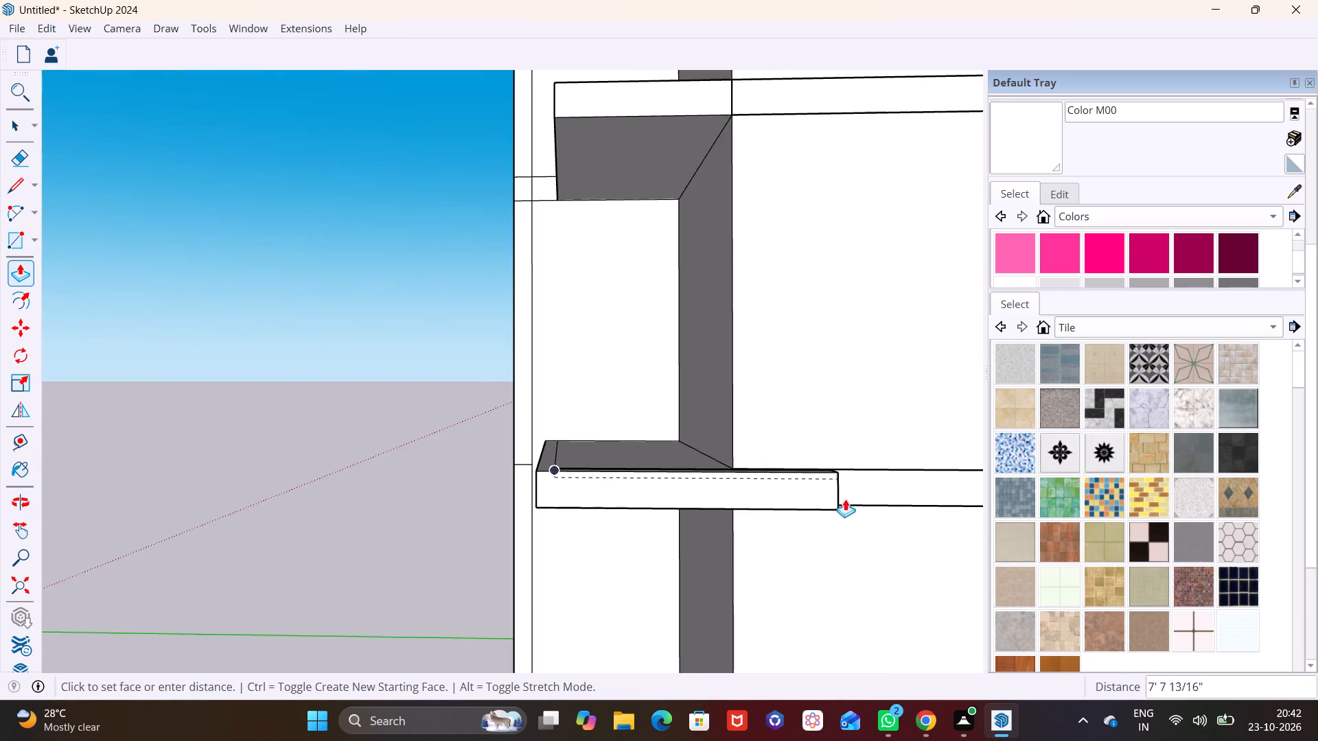
scroll(866, 496, down, 4)
shift+middle_drag(868, 496, 545, 502)
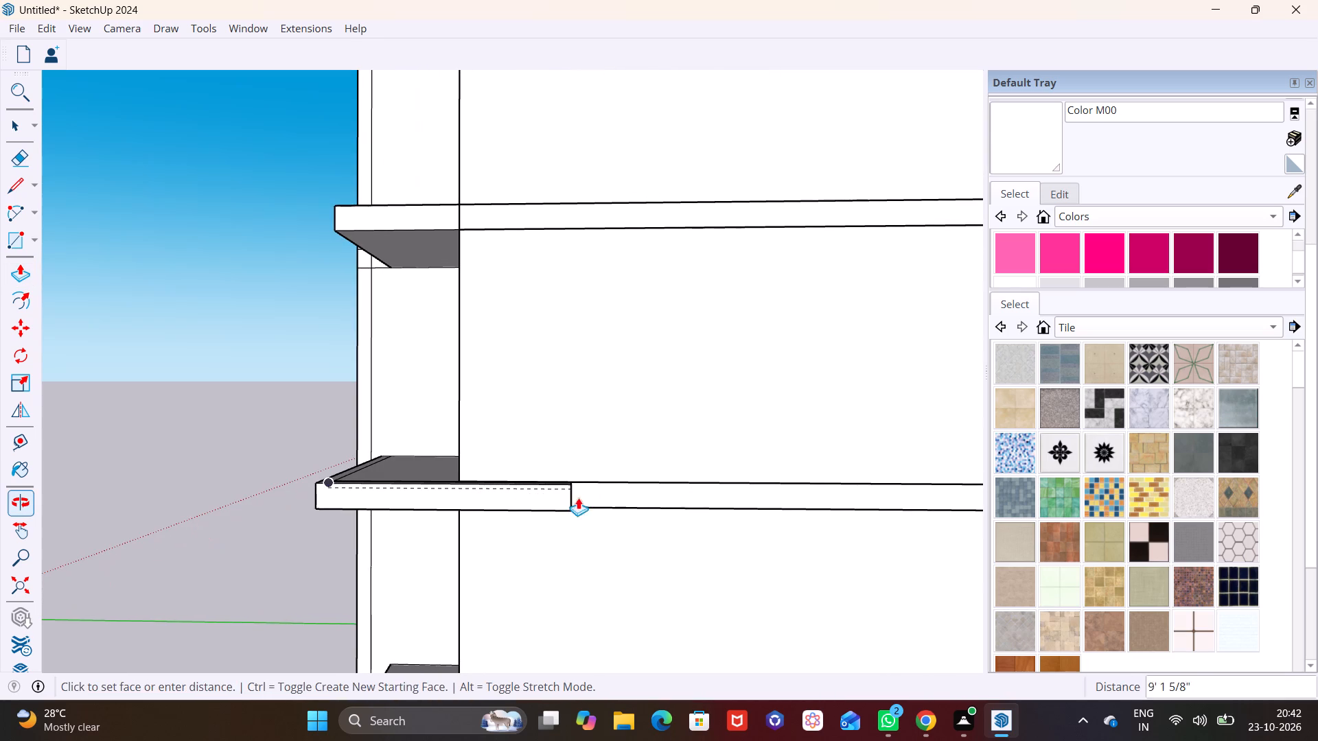
click(781, 497)
Undo the pull that carried the edge strip along the side wall's band.
middle_drag(702, 500, 489, 635)
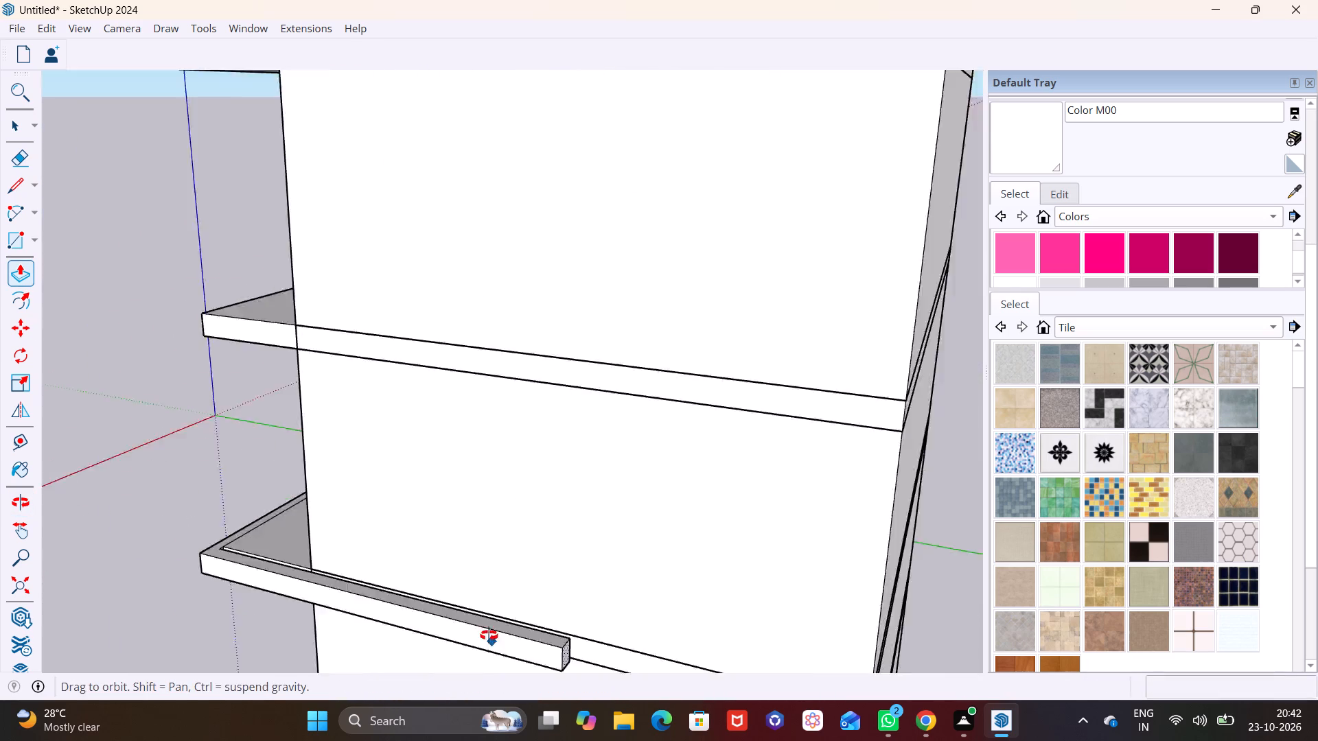
middle_drag(489, 635, 256, 662)
middle_drag(161, 547, 203, 534)
scroll(210, 537, up, 11)
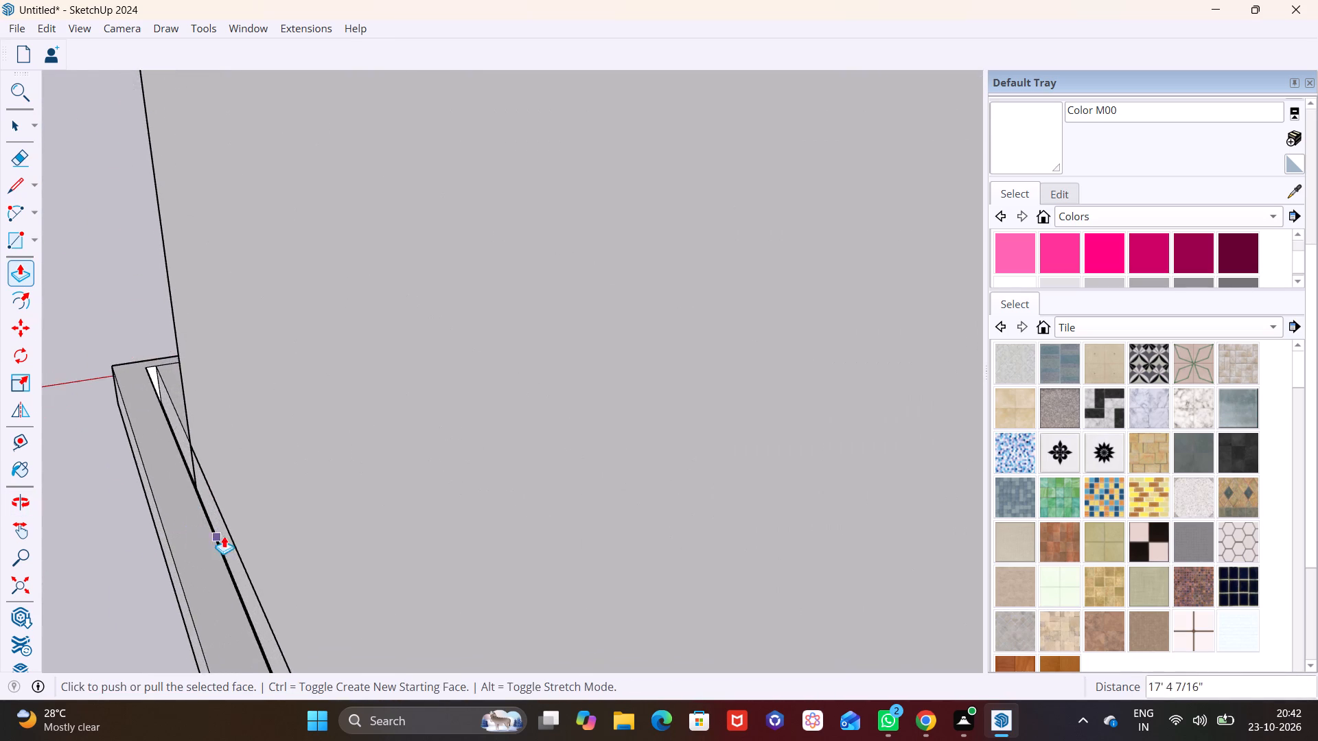
middle_drag(224, 536, 383, 495)
scroll(389, 496, down, 7)
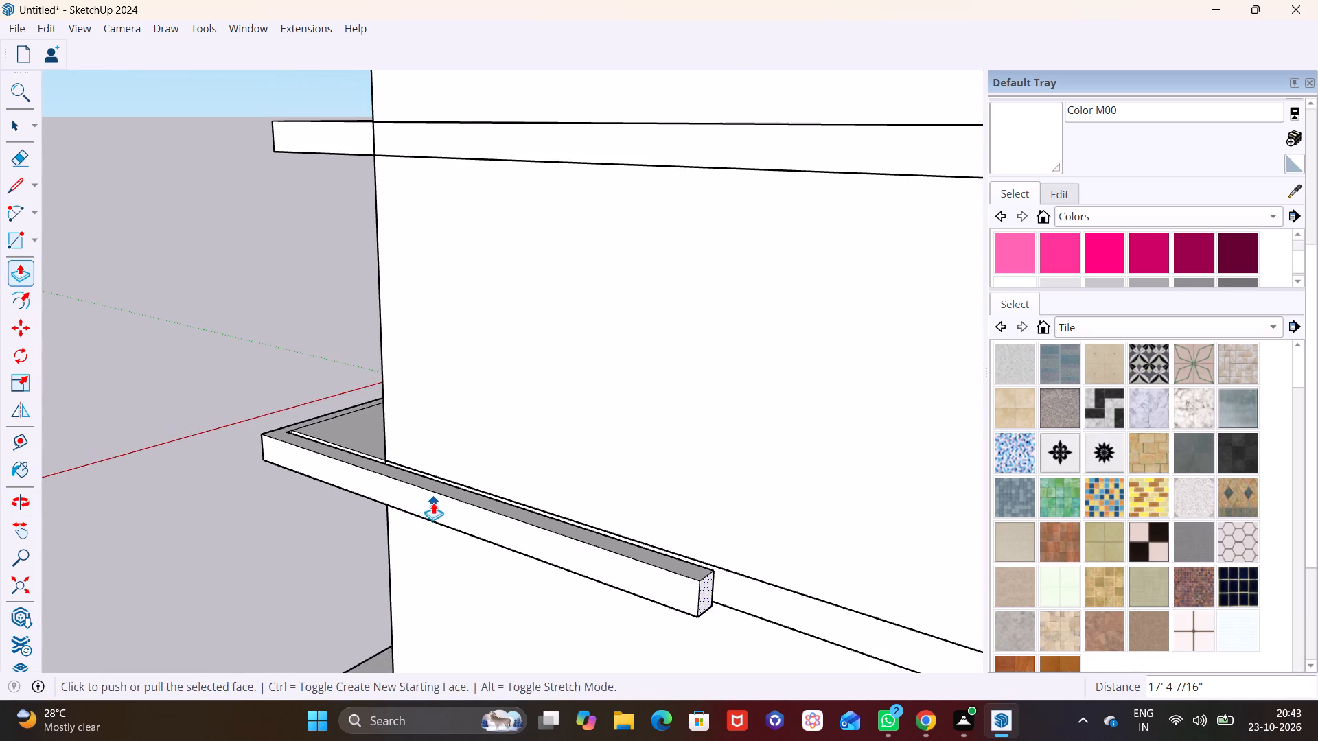
middle_drag(433, 502, 780, 551)
scroll(636, 540, up, 1)
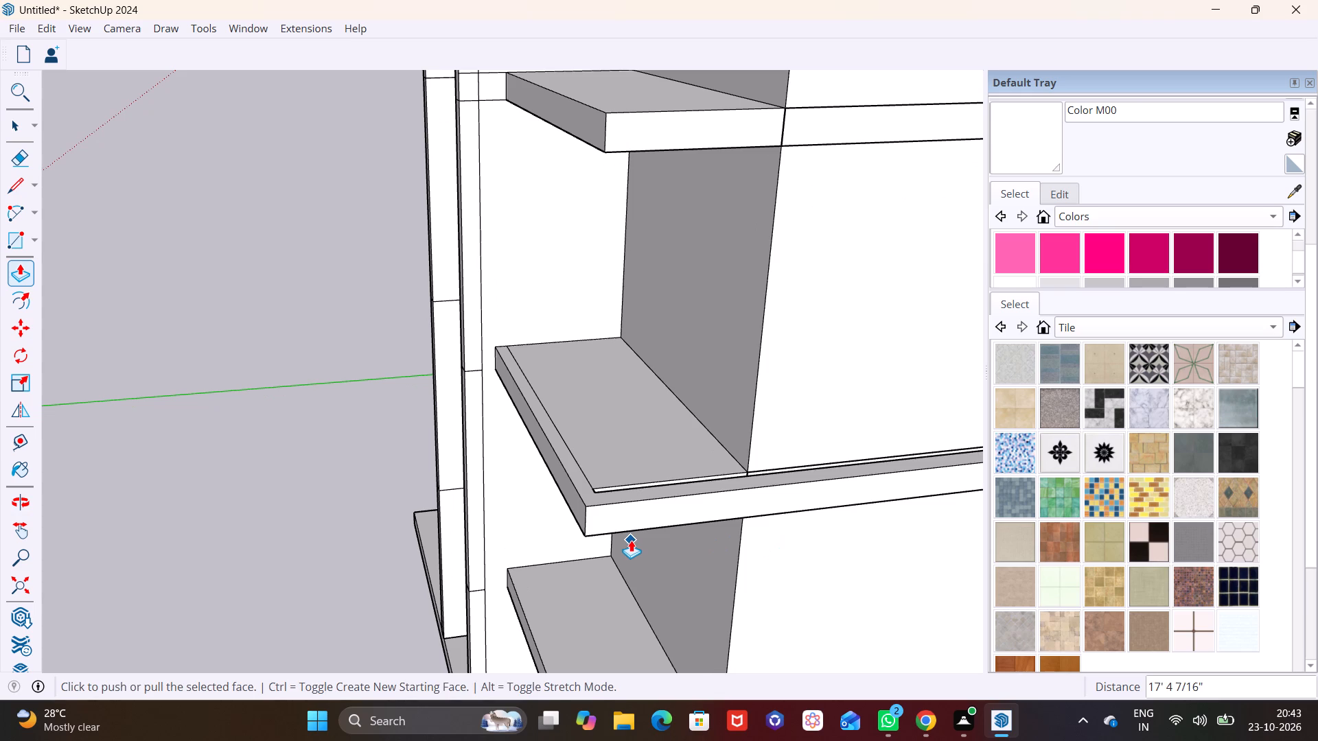
key(ctrl+z)
Undo the rectangle with the narrow margin on the side of the strip's overhanging end.
middle_drag(652, 540, 404, 615)
shift+middle_drag(290, 545, 402, 425)
scroll(336, 437, up, 13)
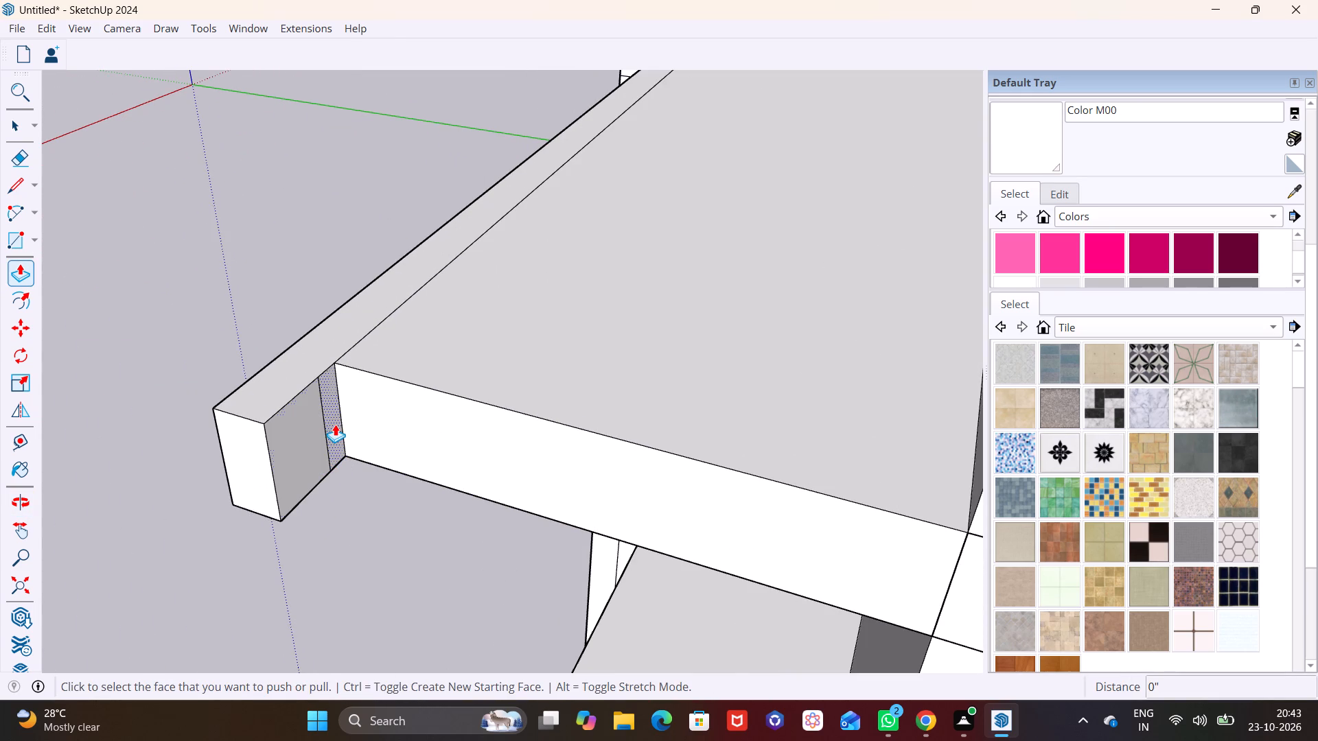
click(335, 424)
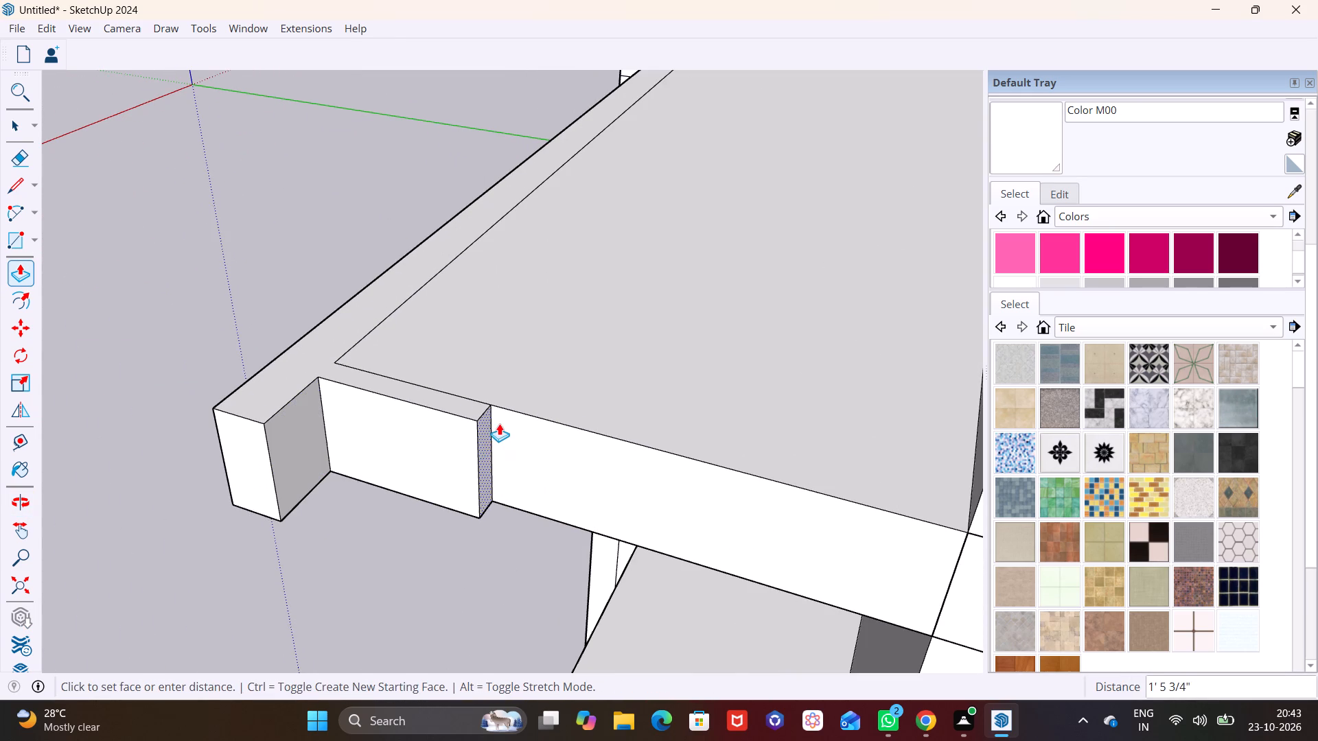
key(ctrl+z)
Draw a rectangle of about 1' by 11 5/8" covering the full side face of the strip's overhanging end.
click(34, 240)
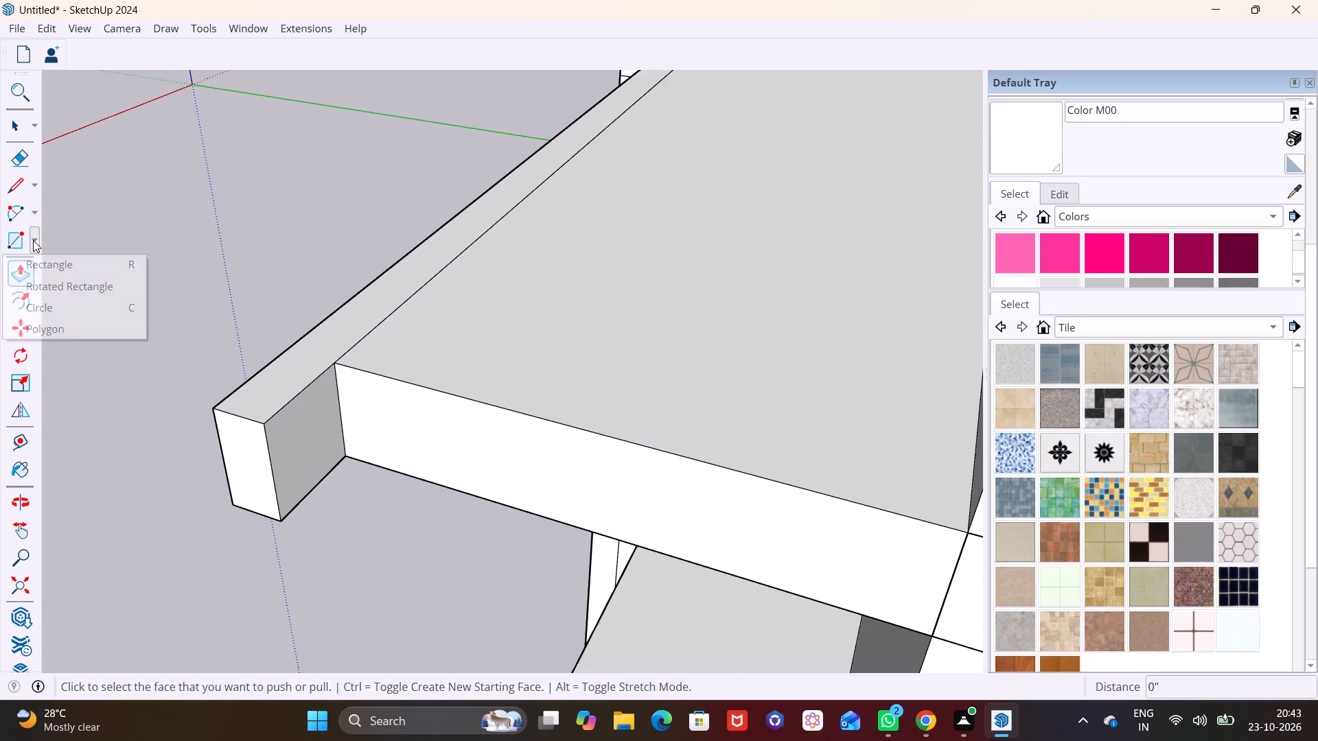
drag(39, 266, 46, 270)
middle_drag(492, 502, 358, 460)
scroll(370, 484, up, 1)
scroll(268, 374, up, 2)
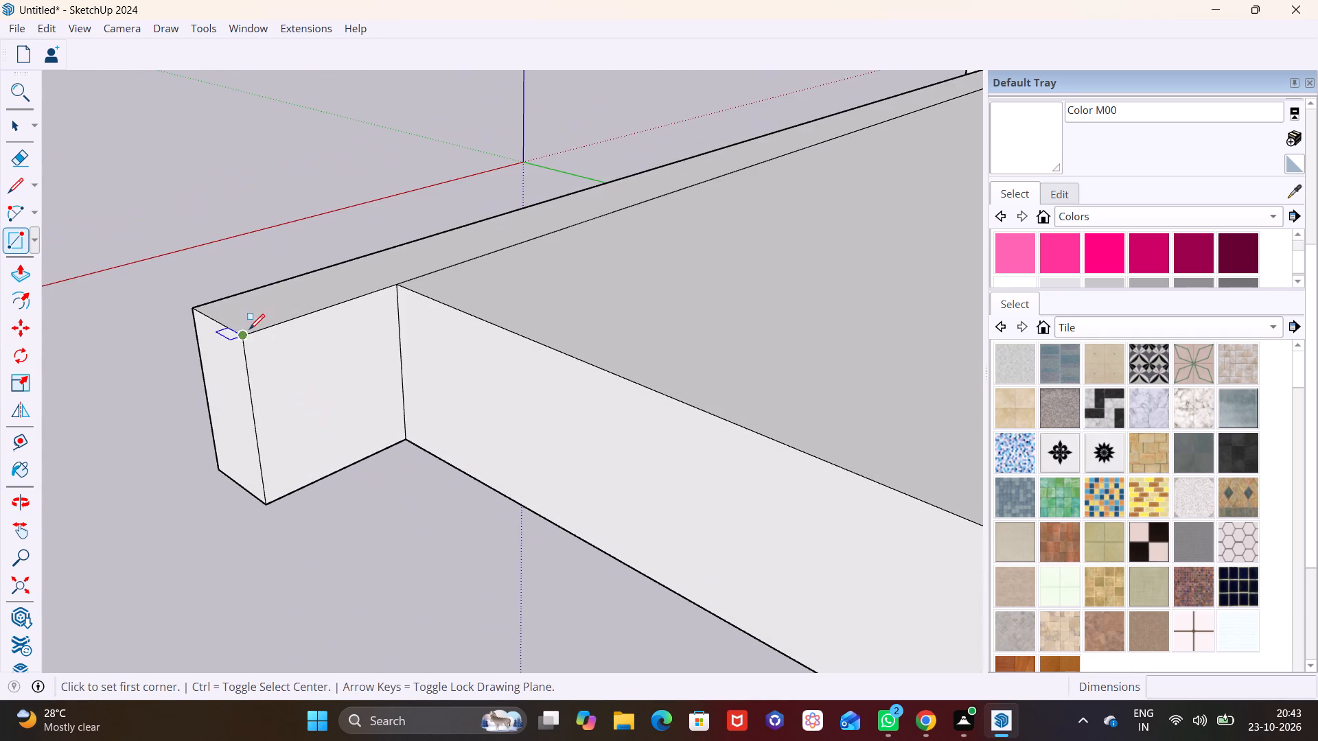
click(244, 336)
click(411, 443)
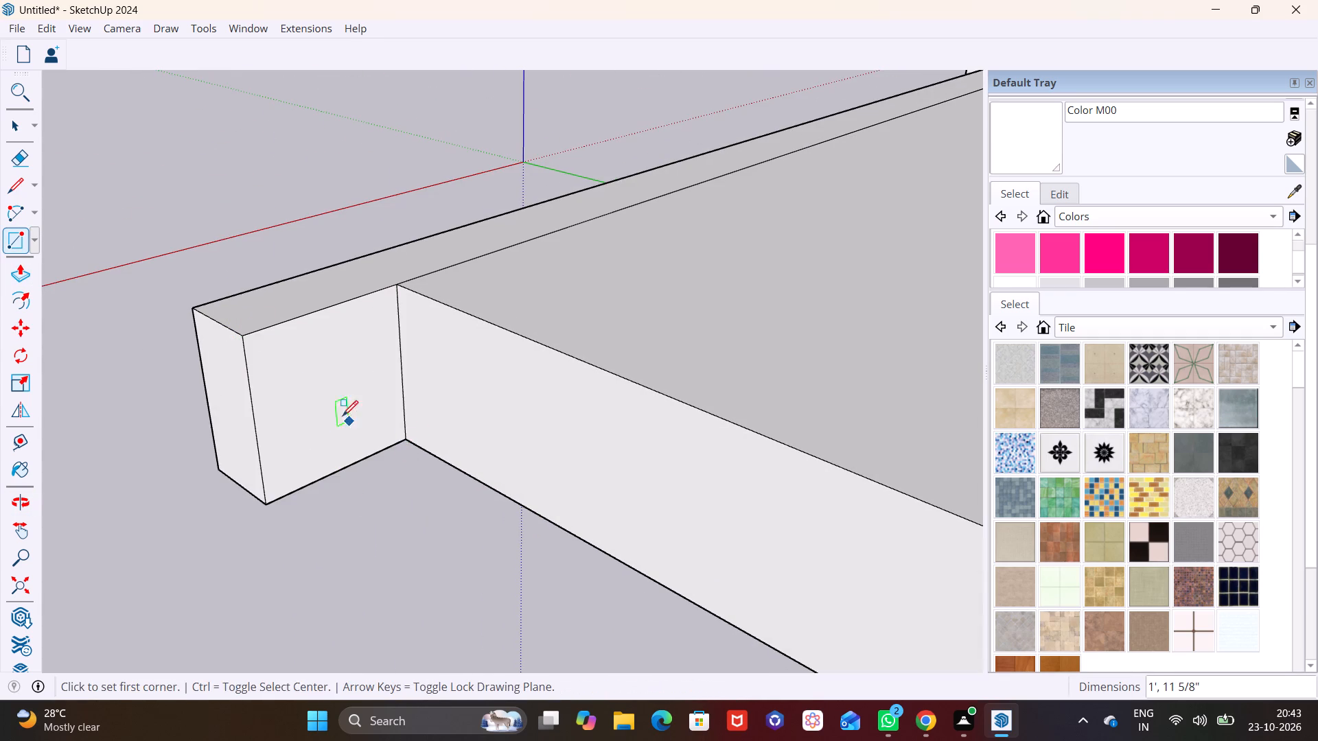
key(space)
Pull the end's side face along the side wall's band until it runs past the wall's far corner.
click(333, 388)
click(19, 270)
click(304, 382)
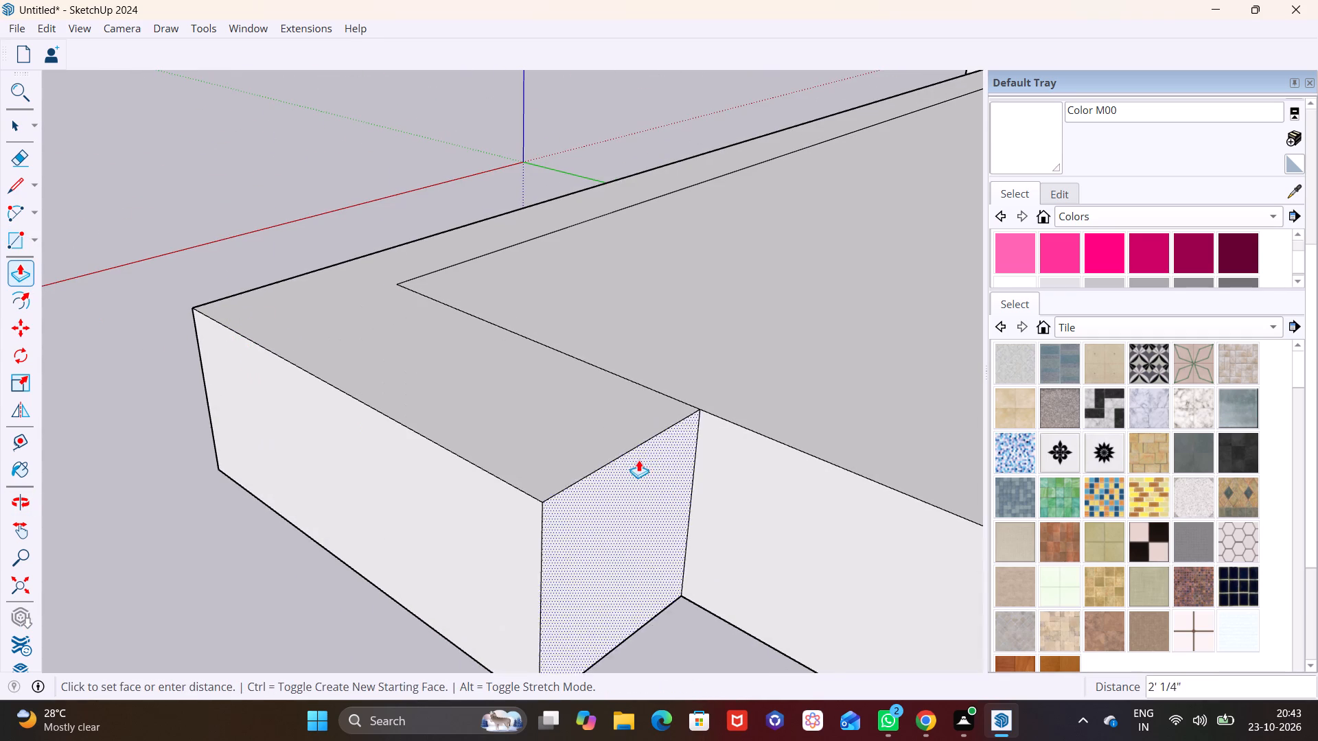
scroll(642, 460, down, 20)
shift+middle_drag(713, 480, 348, 390)
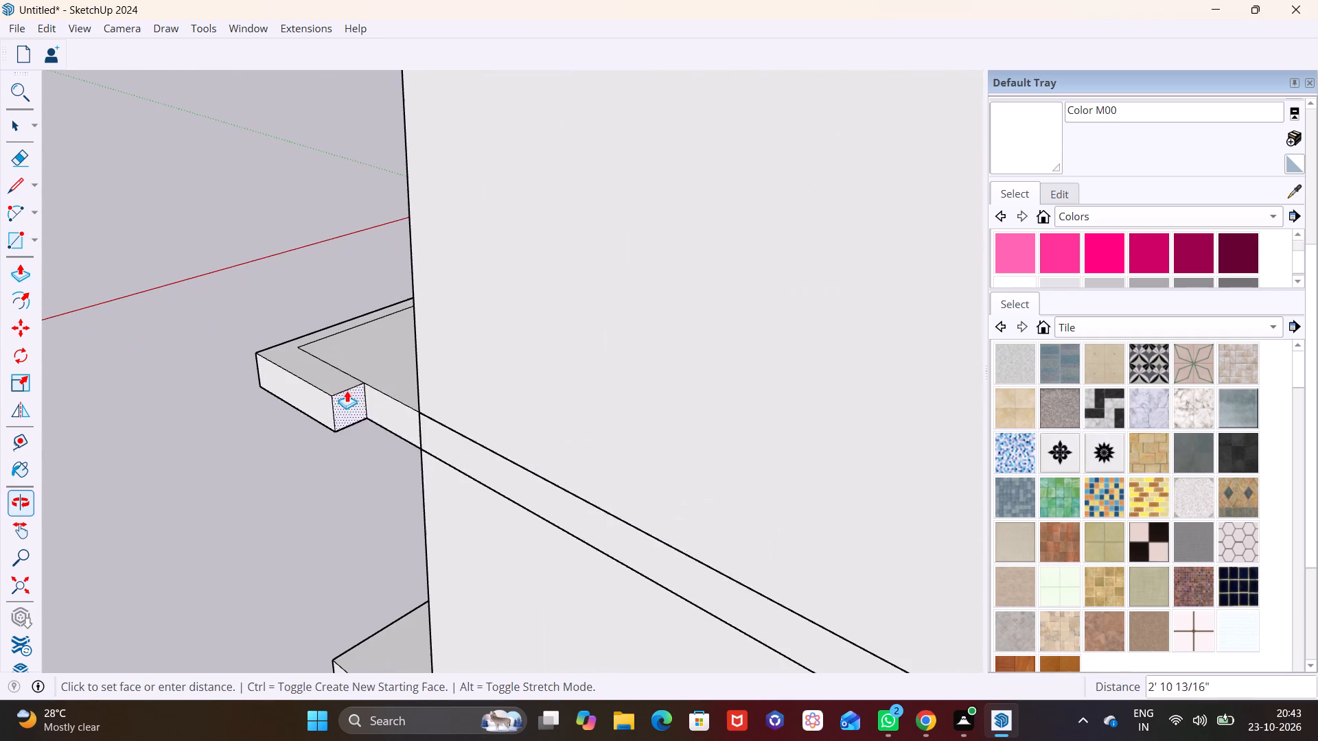
middle_drag(538, 526, 796, 483)
middle_drag(718, 386, 416, 384)
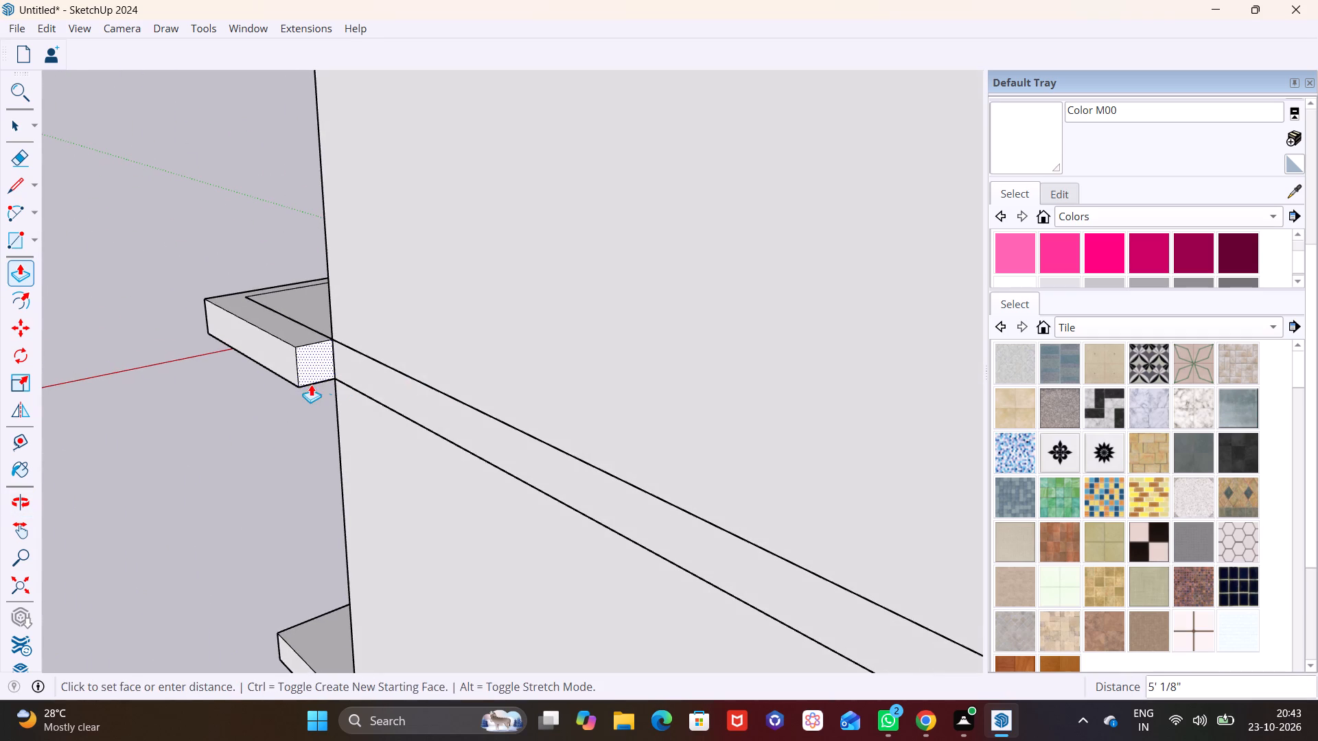
drag(316, 367, 612, 467)
drag(322, 356, 603, 468)
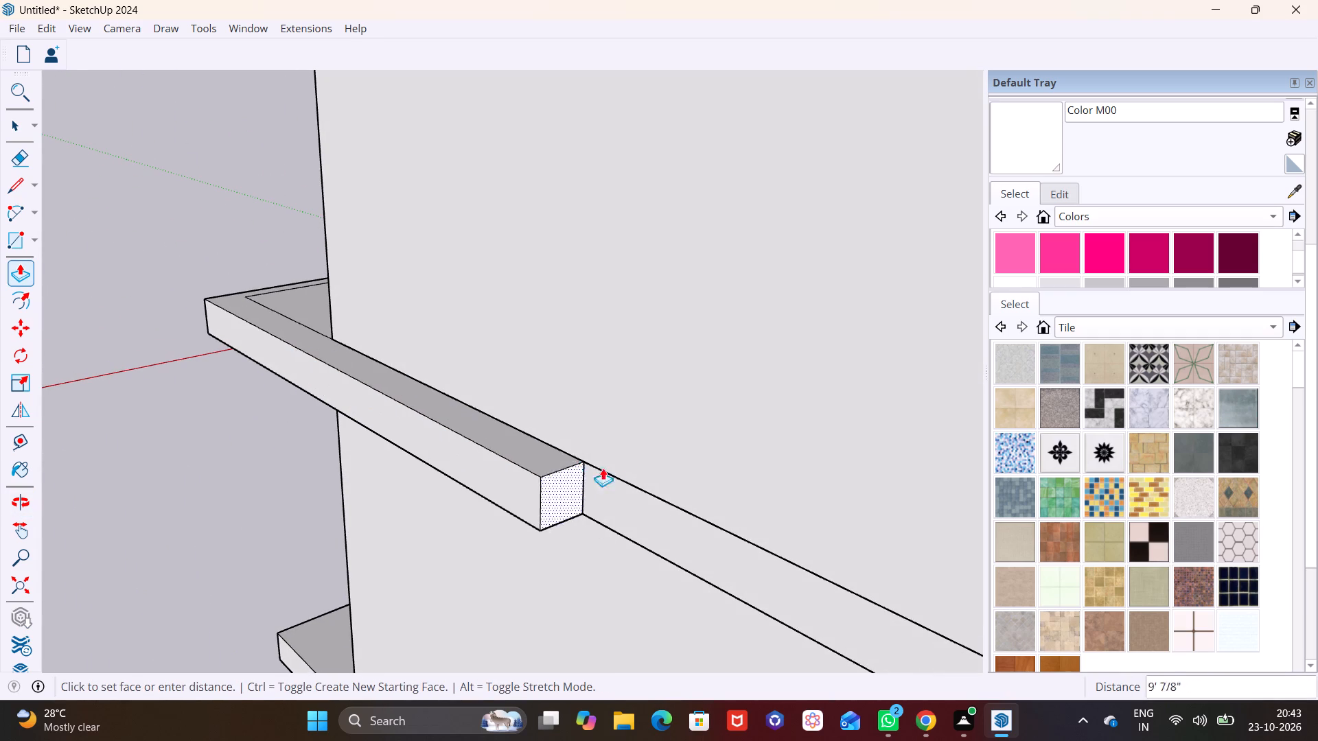
drag(603, 468, 789, 521)
double_click(789, 521)
key(space)
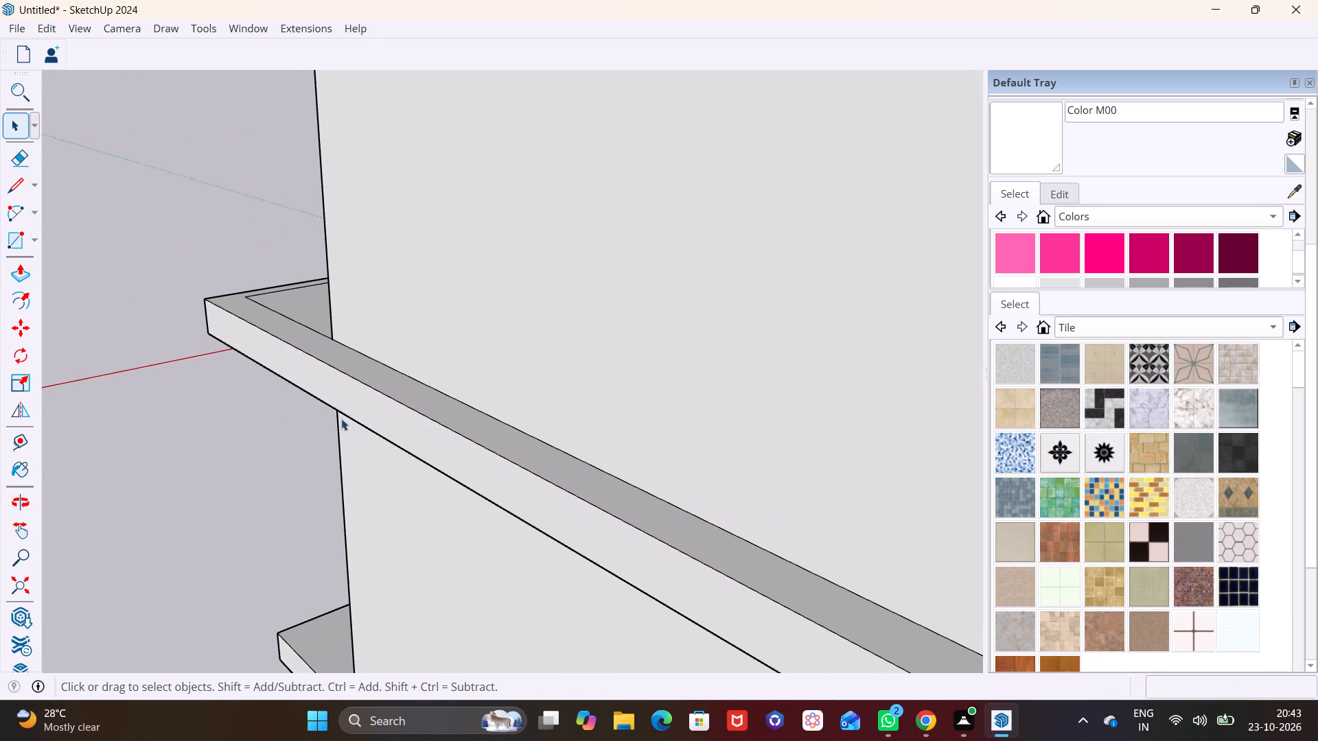
Push the strip's far end back about 16' 6" so it stops partway along the side wall's band.
scroll(529, 449, down, 18)
shift+middle_drag(724, 561, 741, 438)
shift+scroll(739, 467, up, 1)
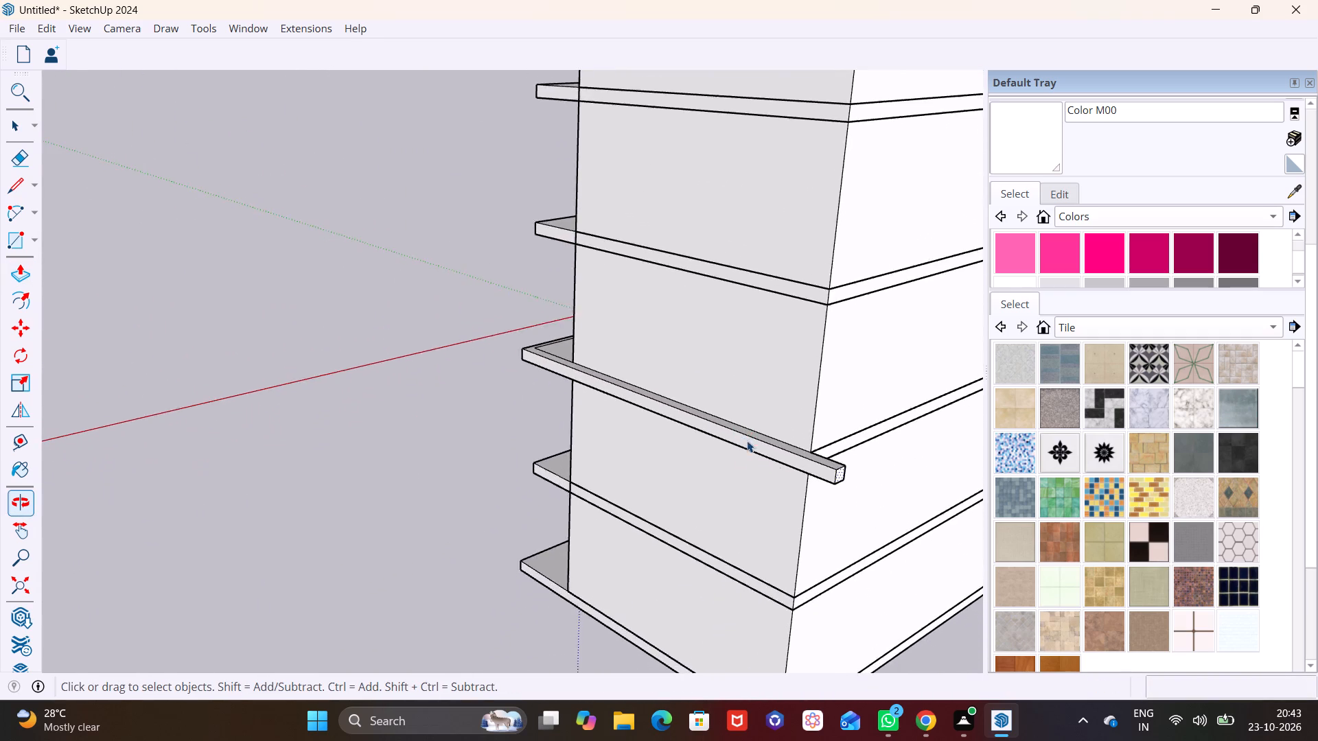
scroll(772, 460, up, 8)
click(938, 491)
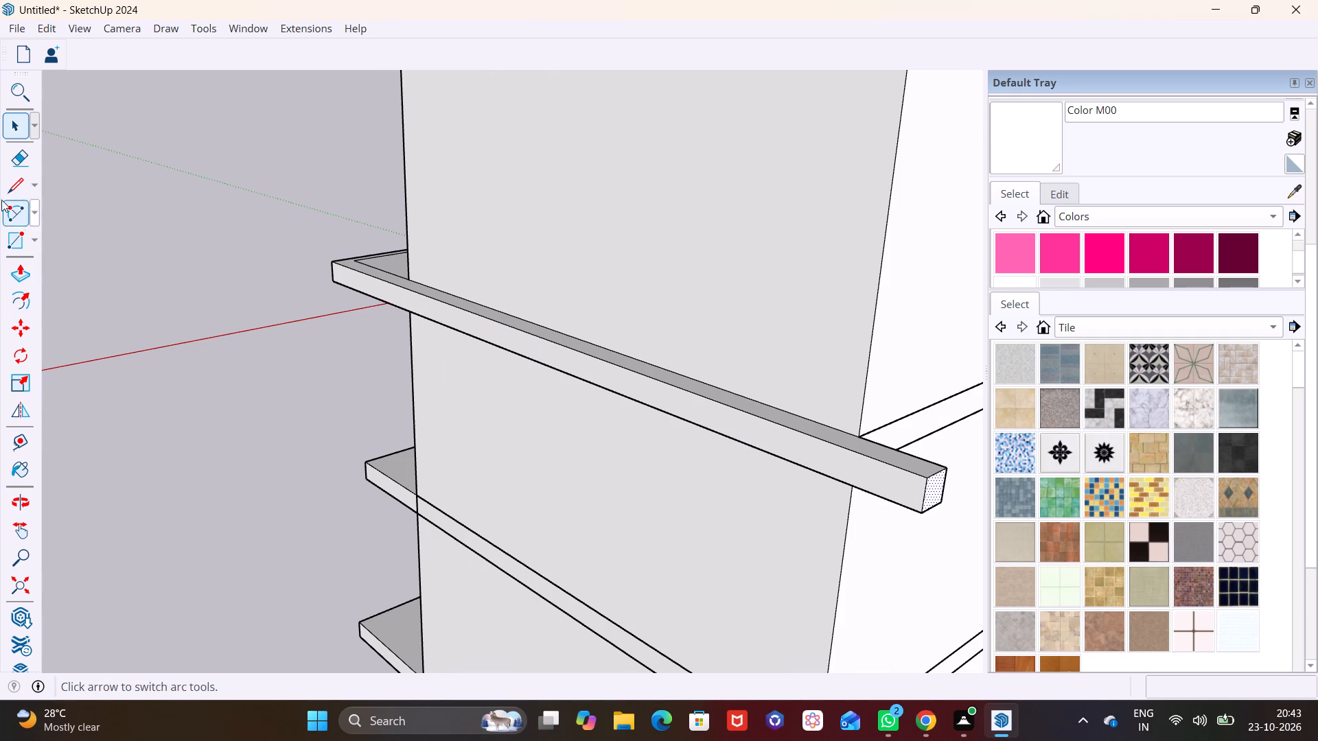
drag(17, 274, 29, 274)
drag(934, 487, 494, 400)
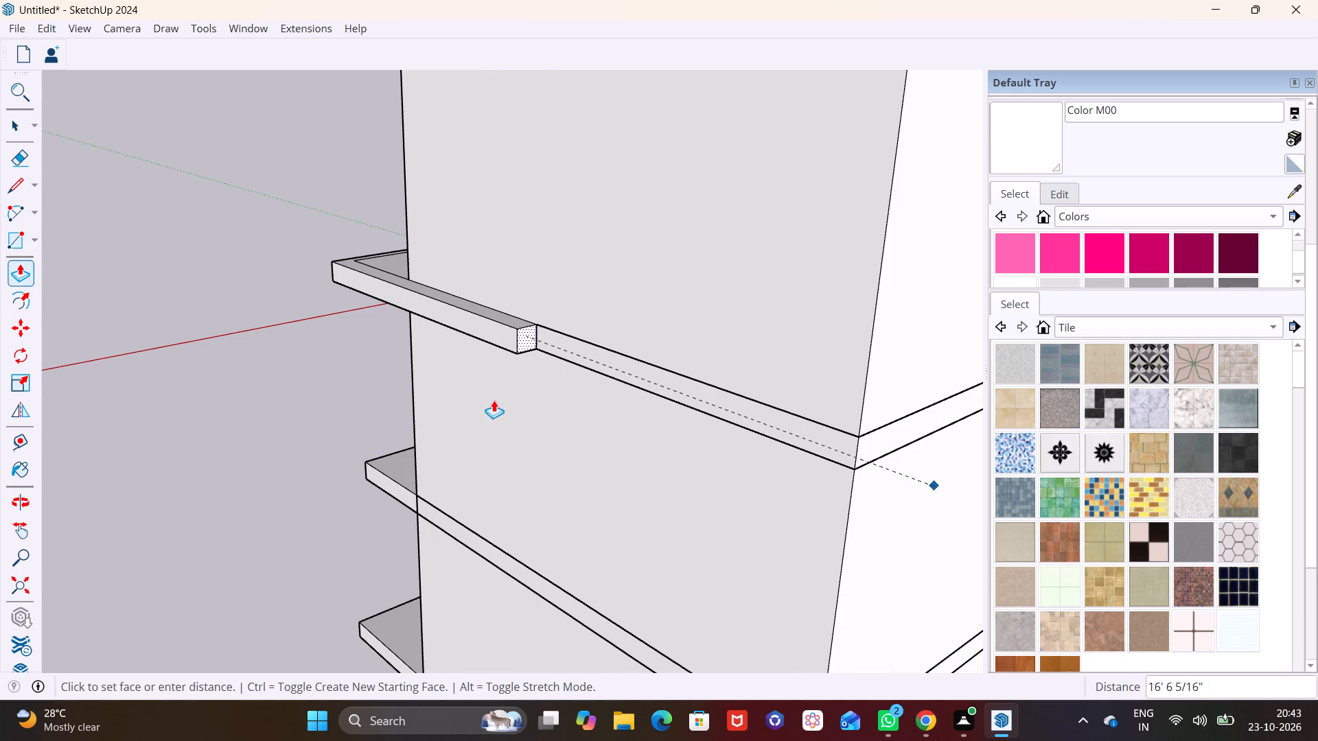
drag(494, 400, 484, 396)
click(484, 396)
key(space)
Draw a roughly 1' square on top of the strip's free end on the side wall.
middle_drag(509, 474, 731, 349)
scroll(718, 324, down, 6)
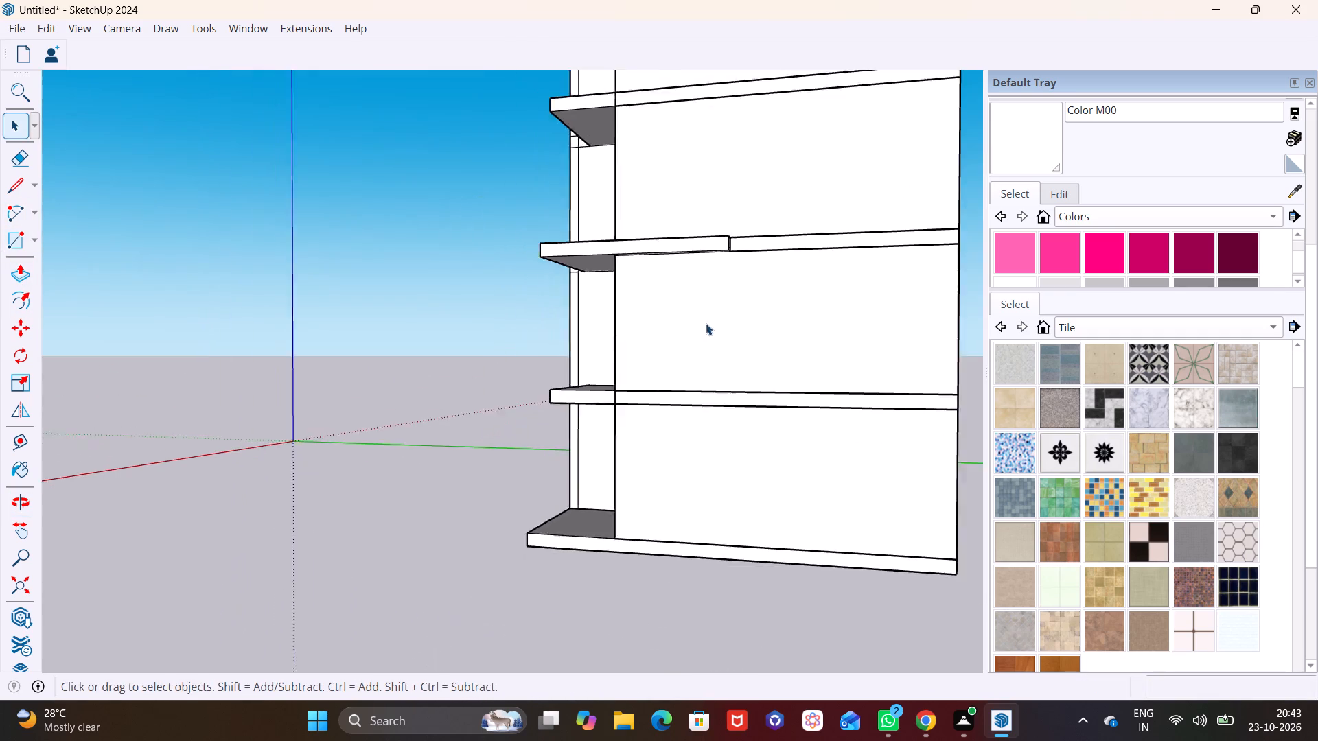
scroll(706, 323, down, 2)
shift+middle_drag(689, 330, 464, 439)
middle_drag(542, 458, 717, 442)
scroll(586, 473, up, 5)
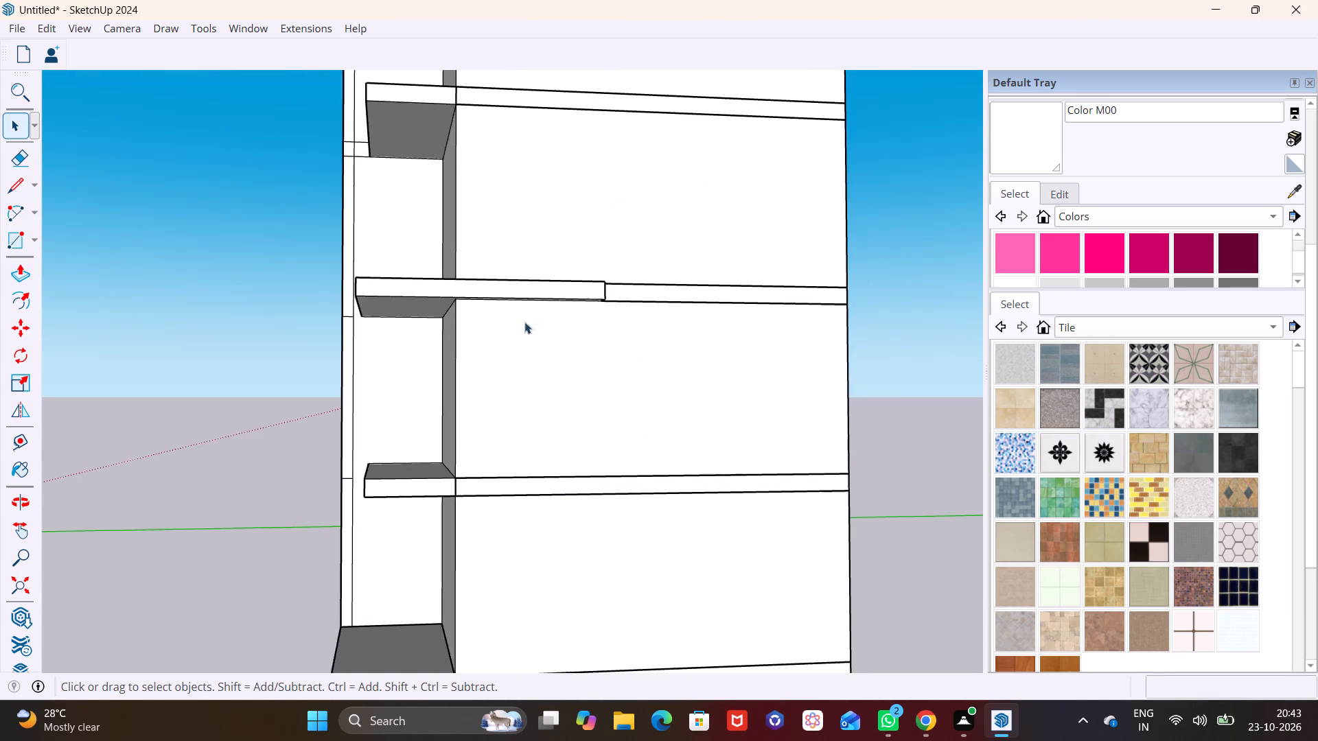
shift+middle_drag(527, 327, 596, 543)
scroll(624, 509, up, 1)
middle_drag(624, 510, 603, 679)
shift+middle_drag(685, 600, 599, 436)
middle_drag(571, 435, 553, 611)
scroll(544, 591, up, 10)
click(34, 240)
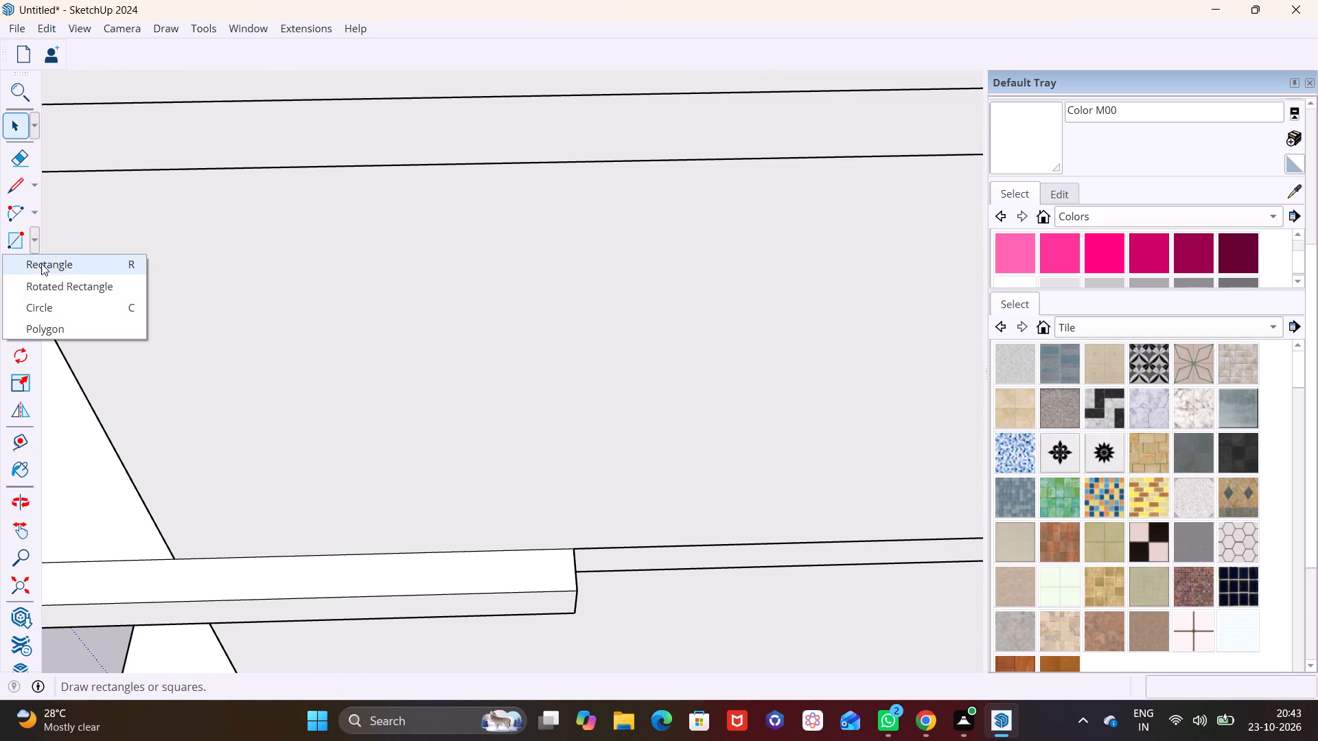
click(43, 266)
click(573, 588)
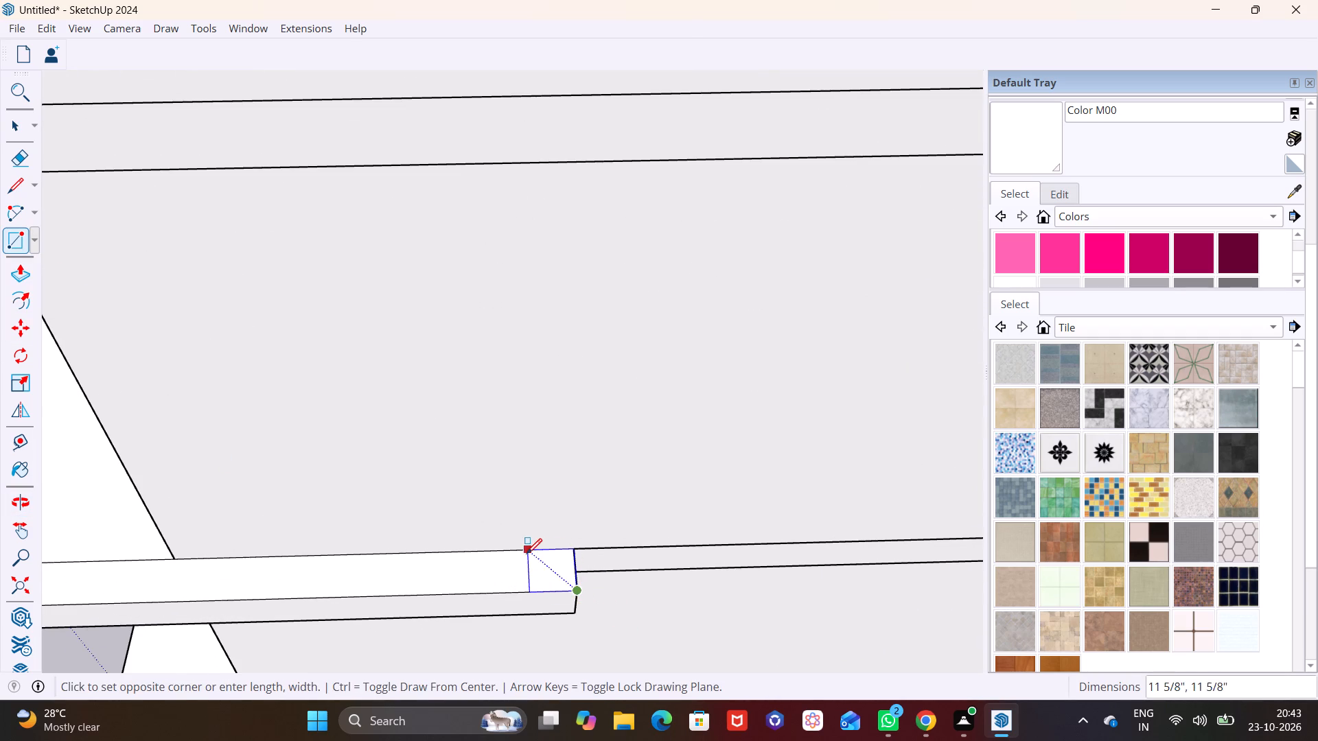
click(520, 552)
key(space)
Pull the square up about 10' 7" as a vertical post reaching the top of the floor band above.
click(546, 567)
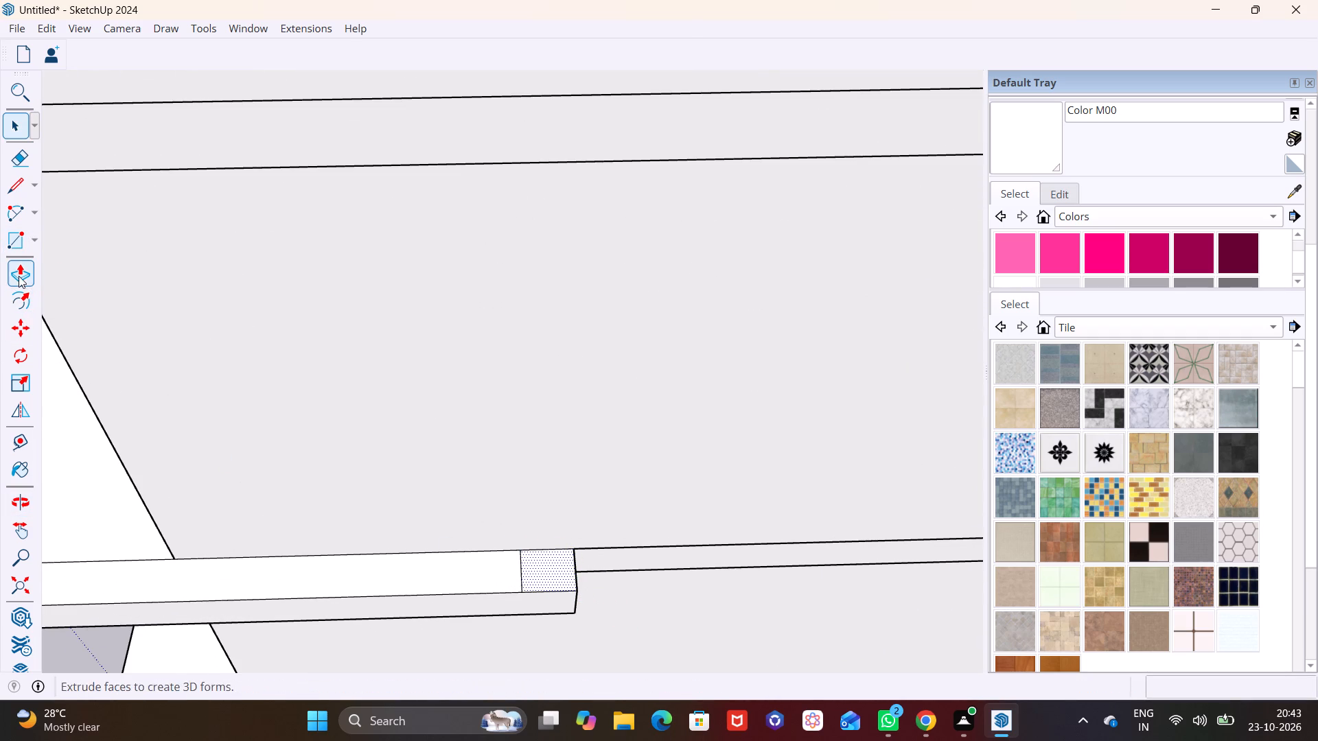
click(19, 276)
drag(559, 574, 523, 147)
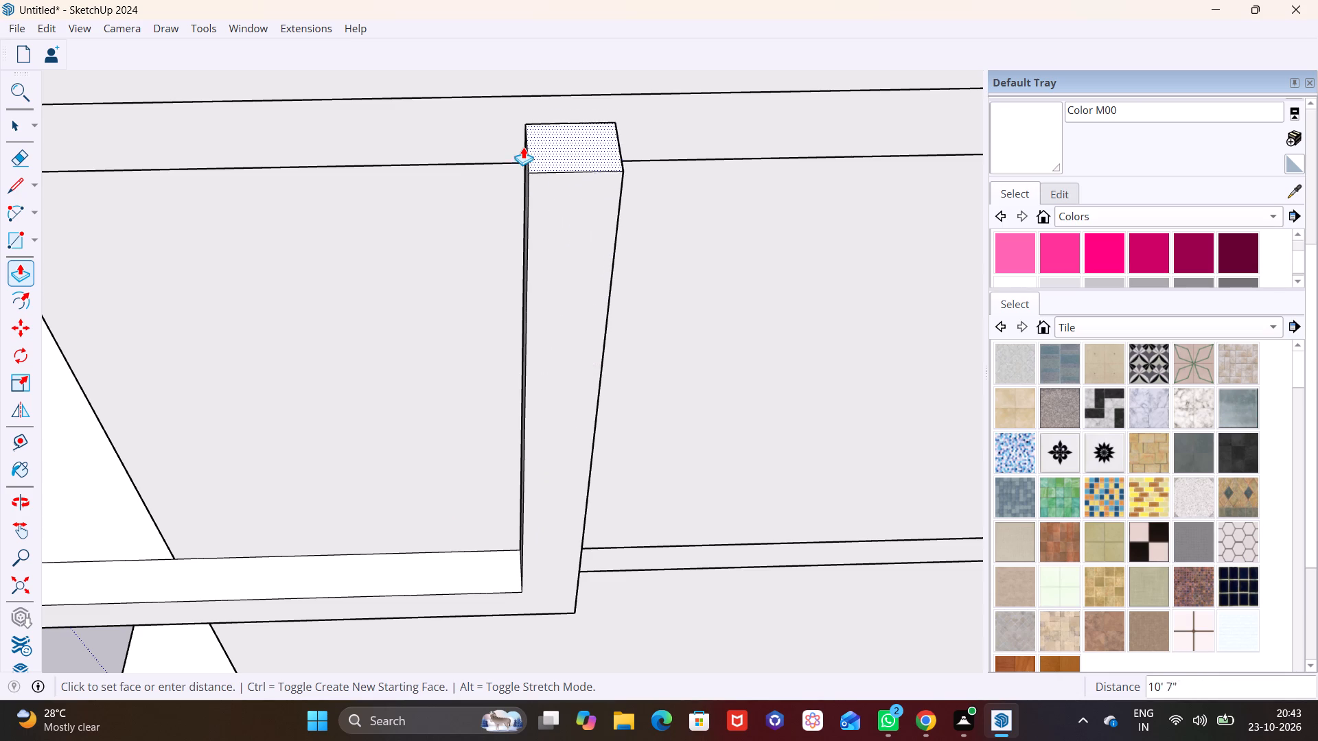
drag(523, 147, 522, 122)
click(522, 122)
key(space)
Draw a rectangle at the top of the post's side facing the slabs, as wide as the post and as deep as the band.
middle_drag(458, 228, 658, 107)
shift+middle_drag(655, 139, 668, 443)
middle_drag(621, 346, 673, 197)
scroll(636, 261, up, 3)
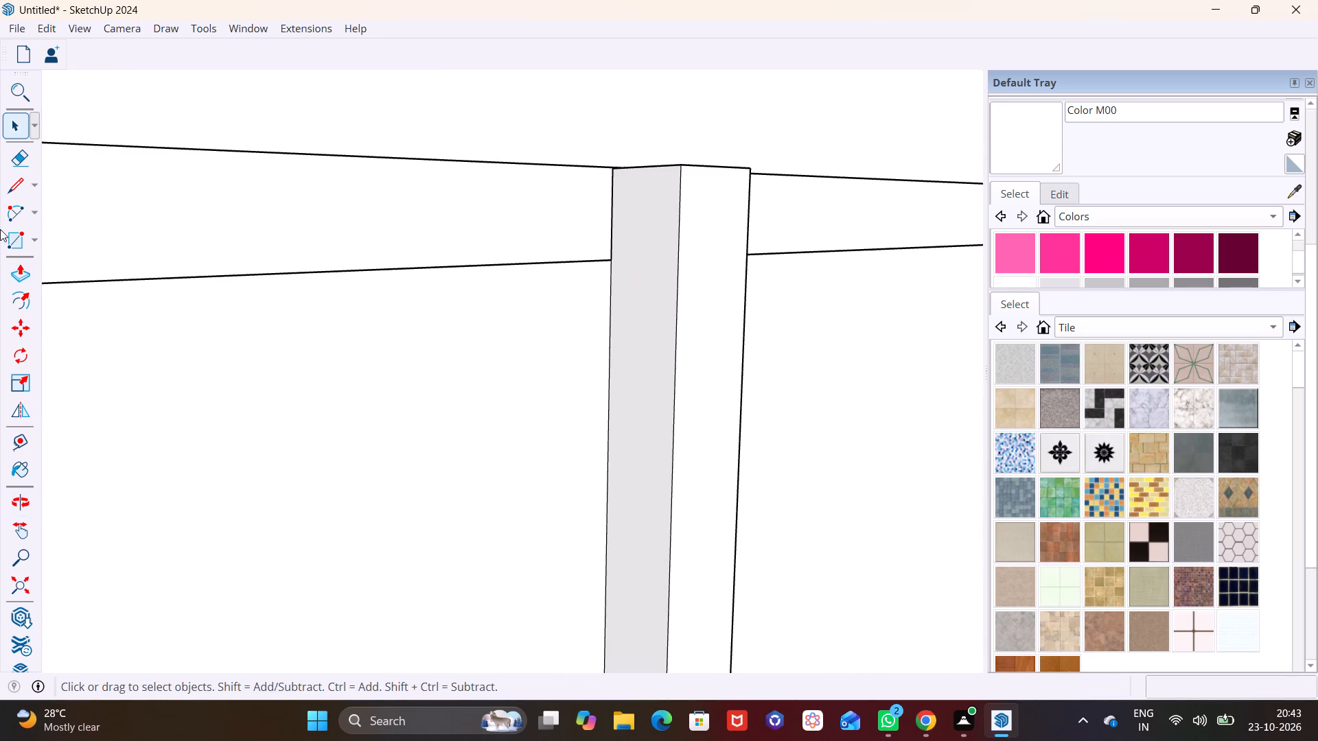
click(36, 237)
drag(51, 262, 63, 262)
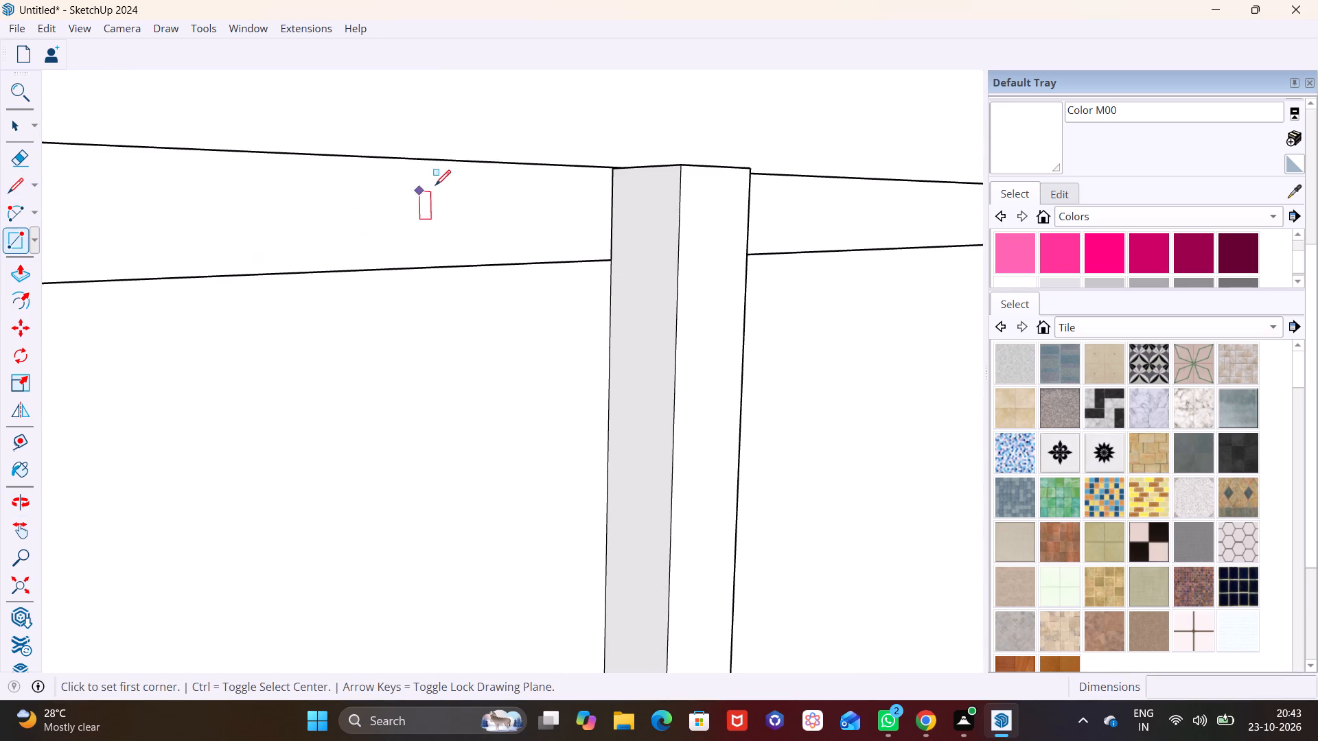
click(612, 165)
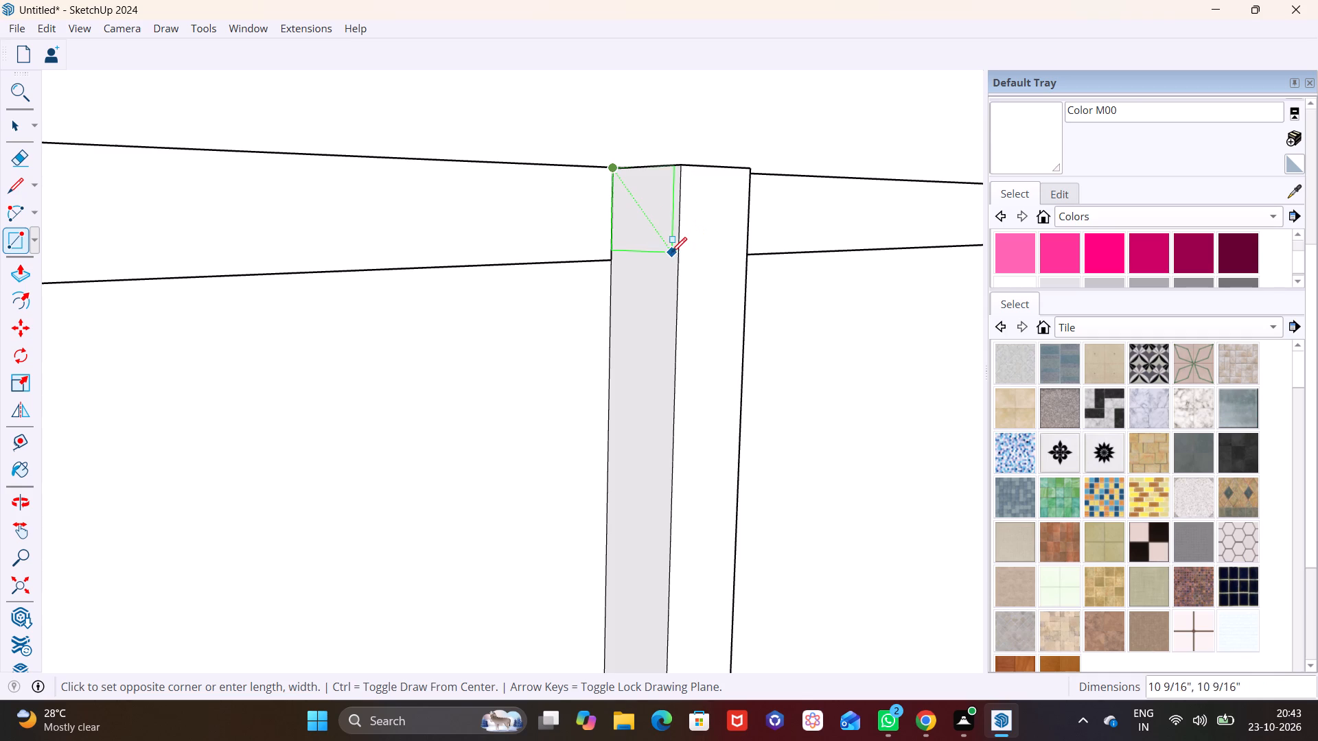
click(677, 257)
key(space)
Pull the rectangle along the upper band to the upper slab's front corner, forming the frame's top bar.
click(638, 232)
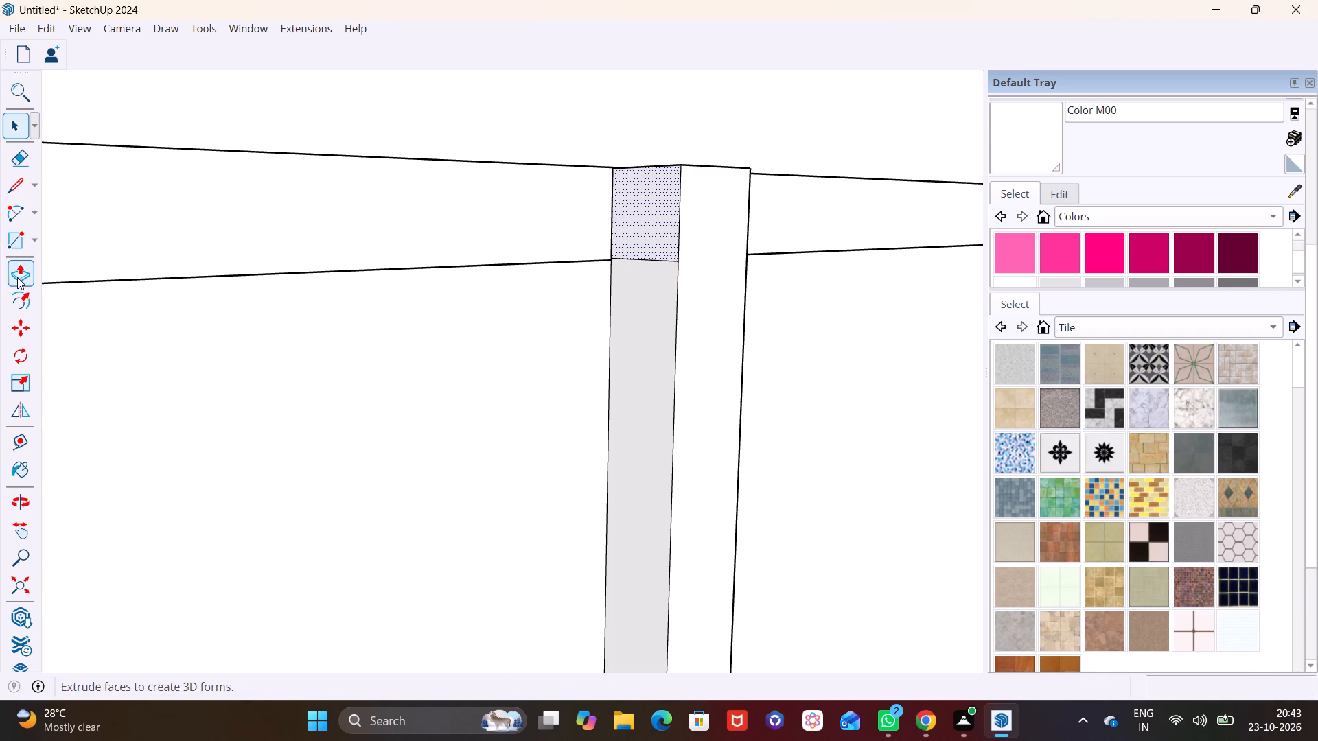
click(18, 274)
drag(660, 234, 101, 283)
scroll(119, 267, down, 7)
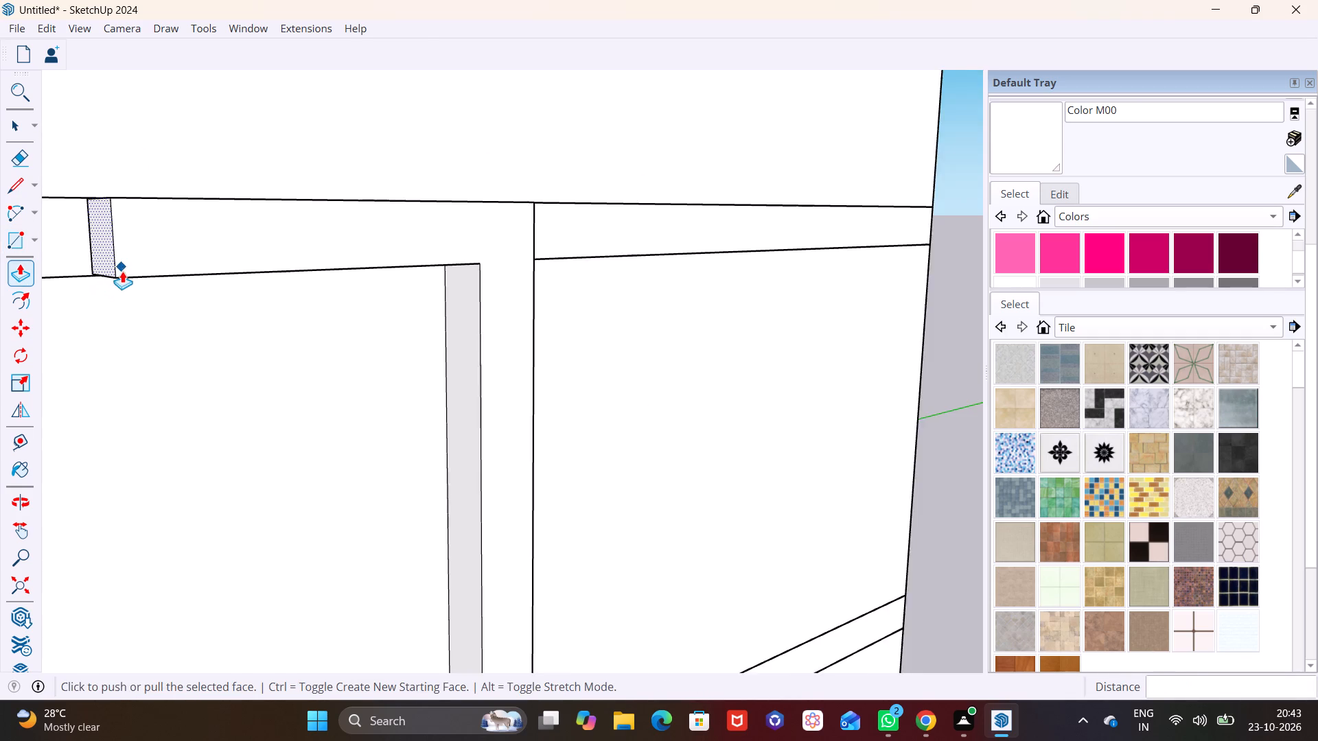
shift+middle_drag(126, 278, 524, 290)
drag(520, 266, 398, 282)
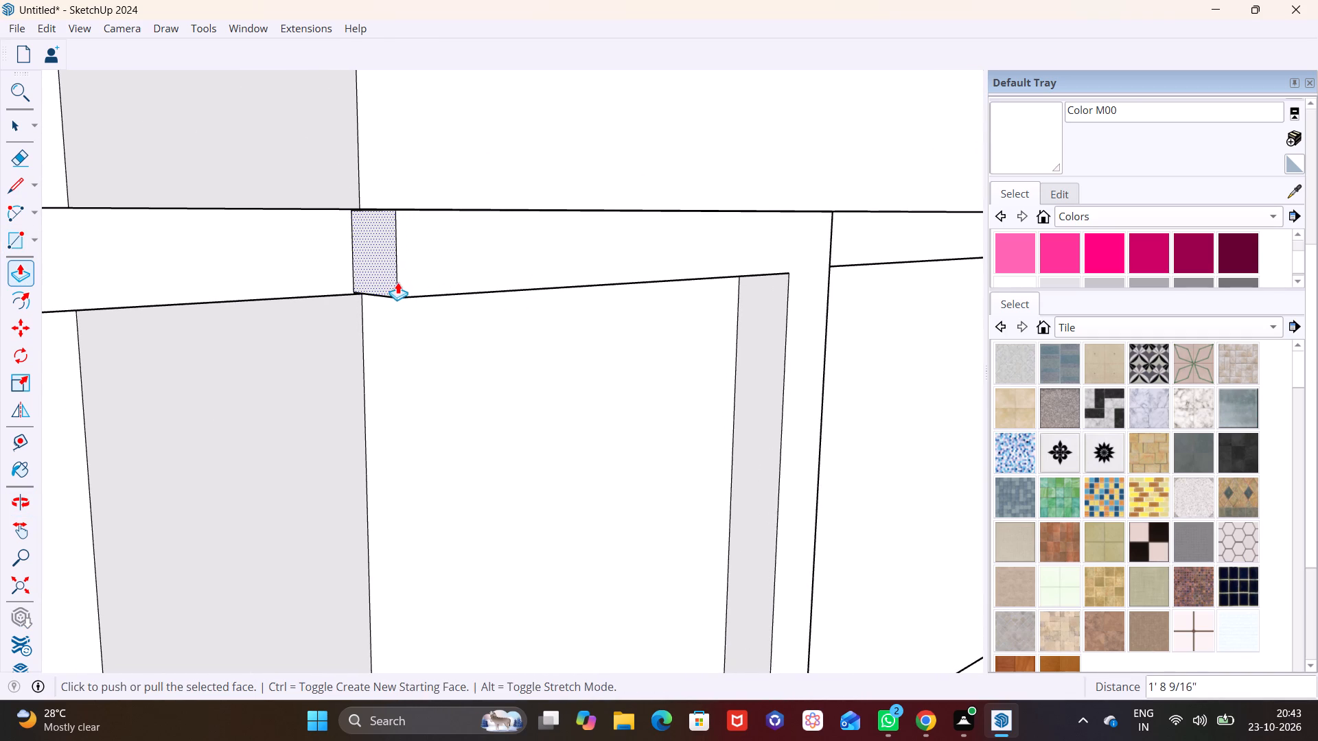
scroll(397, 282, down, 7)
drag(396, 272, 202, 272)
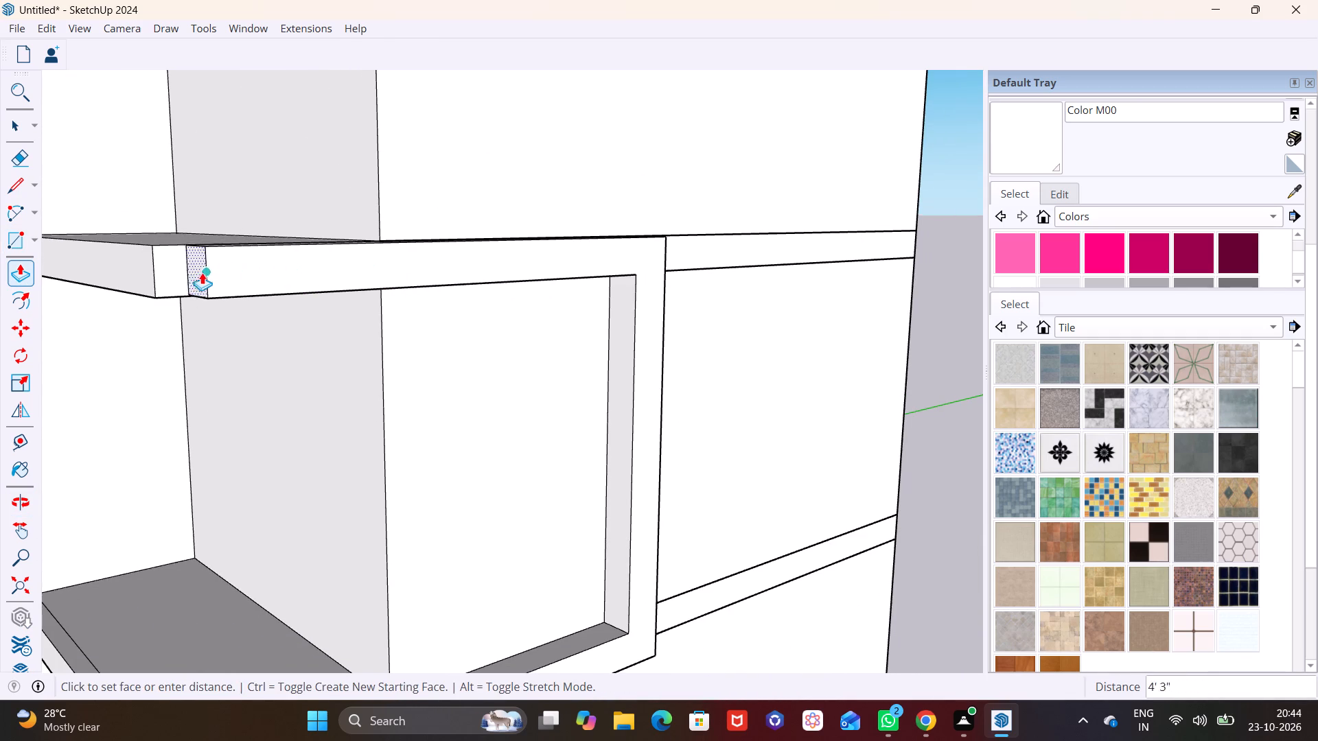
drag(202, 272, 143, 272)
click(143, 272)
scroll(235, 278, down, 1)
click(143, 293)
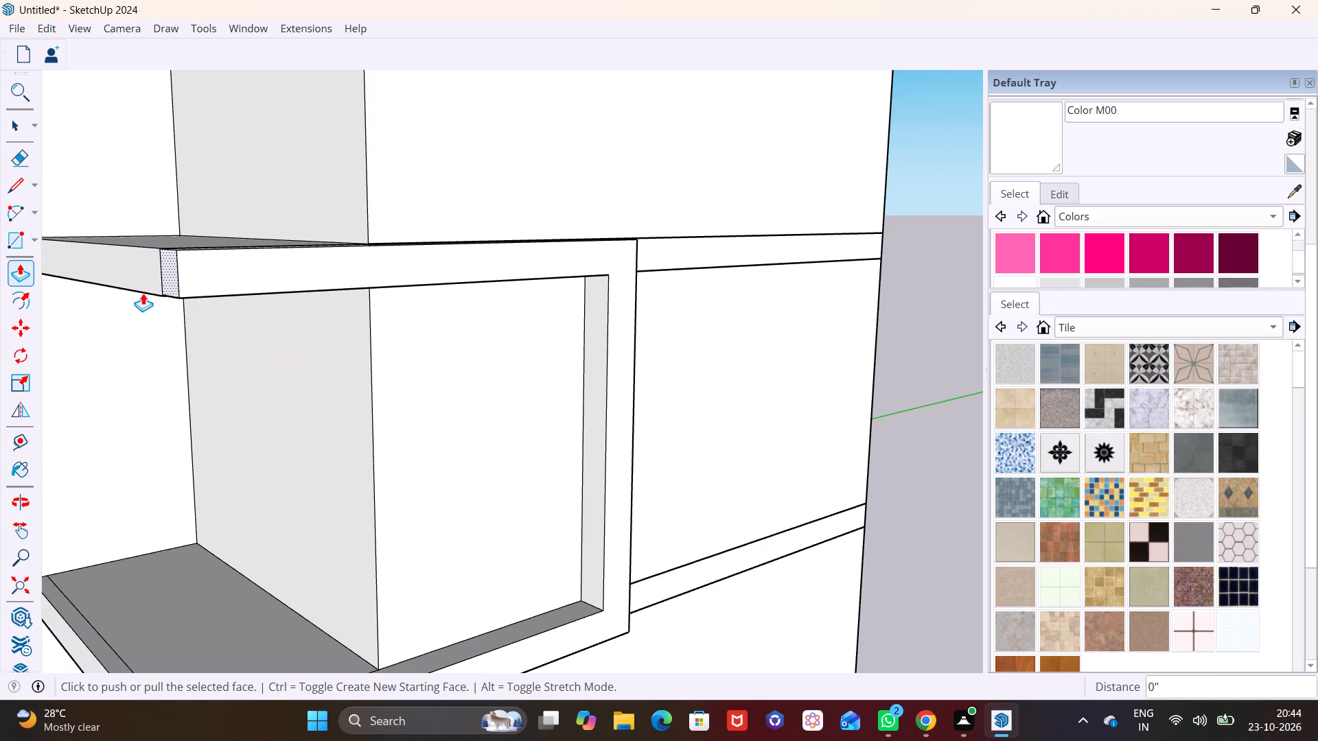
Extend the top bar's end slightly past the upper slab's front edge.
middle_drag(200, 295, 382, 296)
click(373, 285)
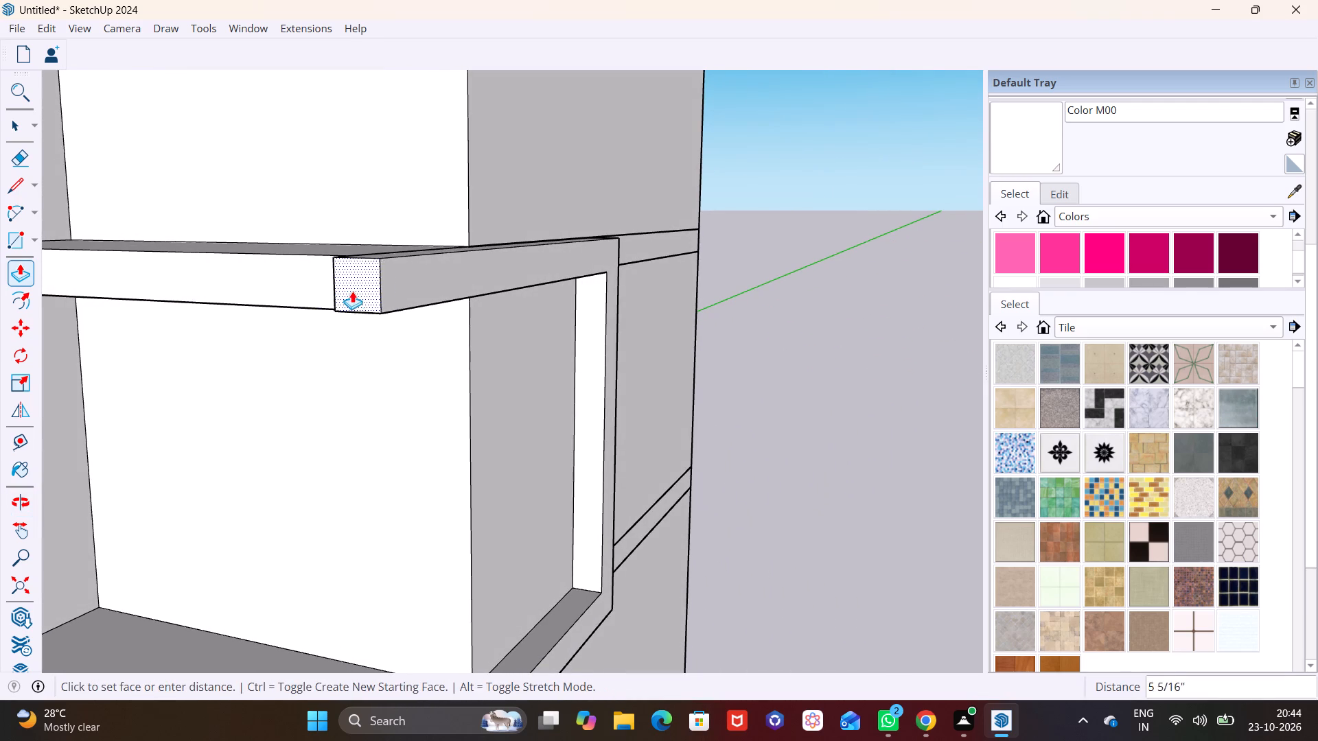
click(335, 298)
click(335, 298)
key(space)
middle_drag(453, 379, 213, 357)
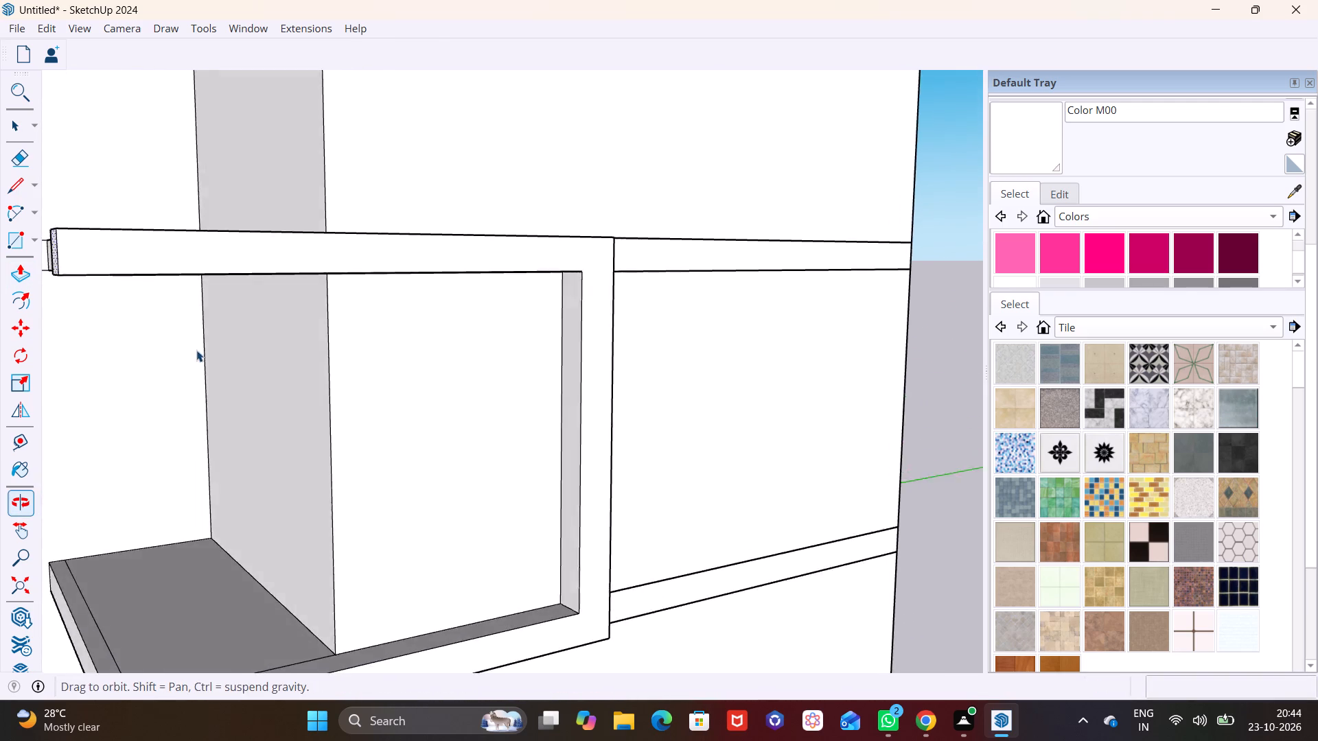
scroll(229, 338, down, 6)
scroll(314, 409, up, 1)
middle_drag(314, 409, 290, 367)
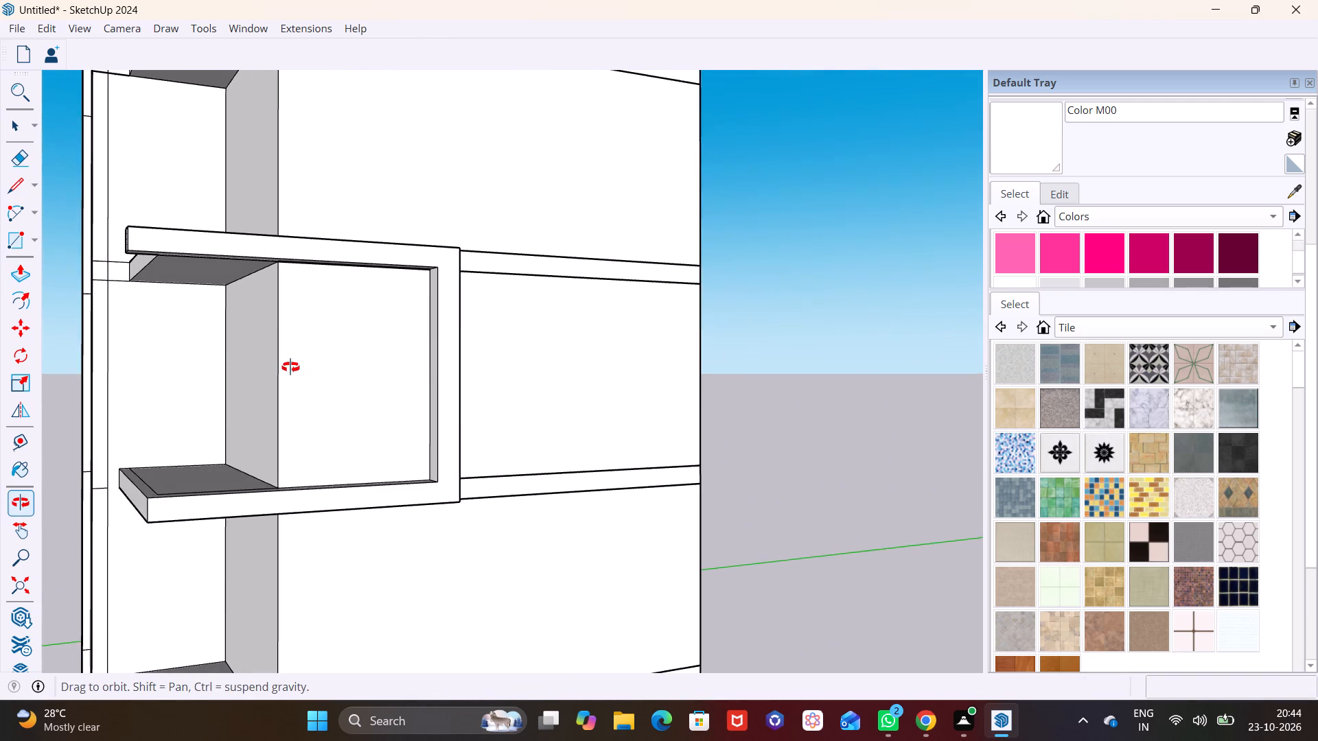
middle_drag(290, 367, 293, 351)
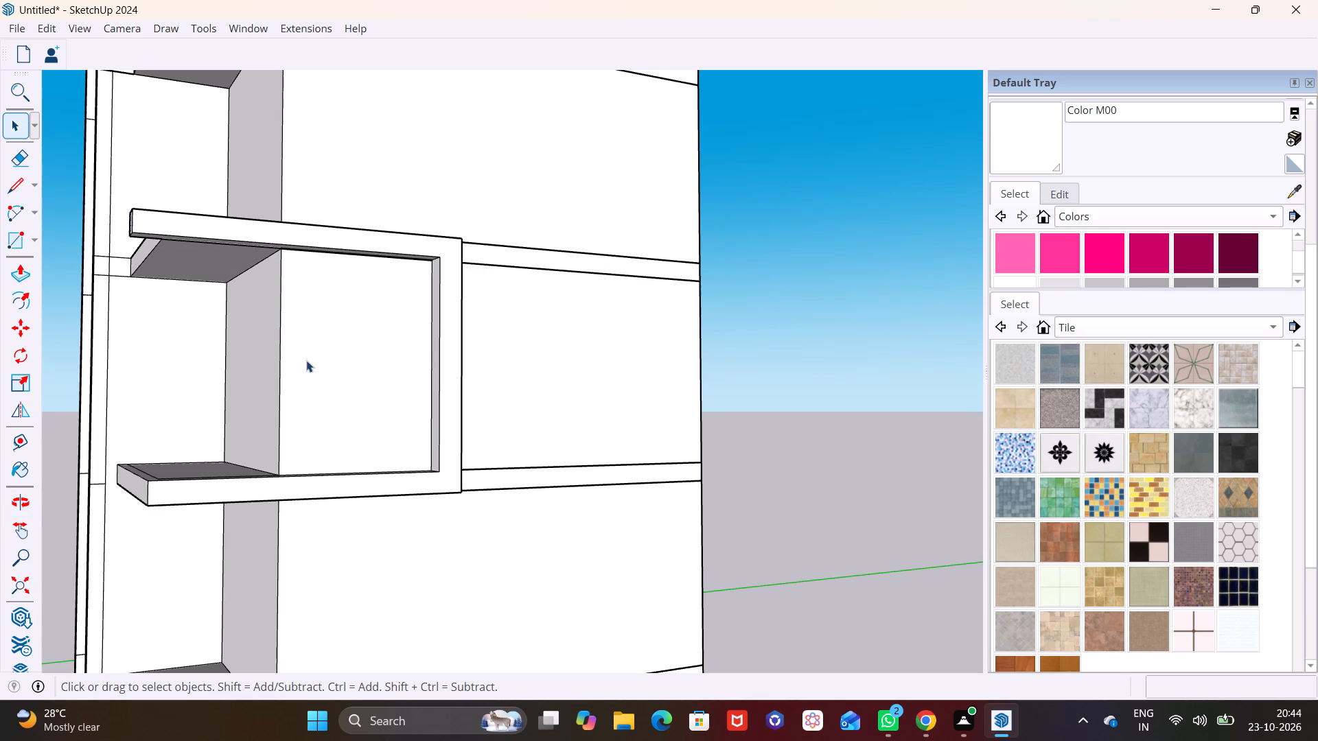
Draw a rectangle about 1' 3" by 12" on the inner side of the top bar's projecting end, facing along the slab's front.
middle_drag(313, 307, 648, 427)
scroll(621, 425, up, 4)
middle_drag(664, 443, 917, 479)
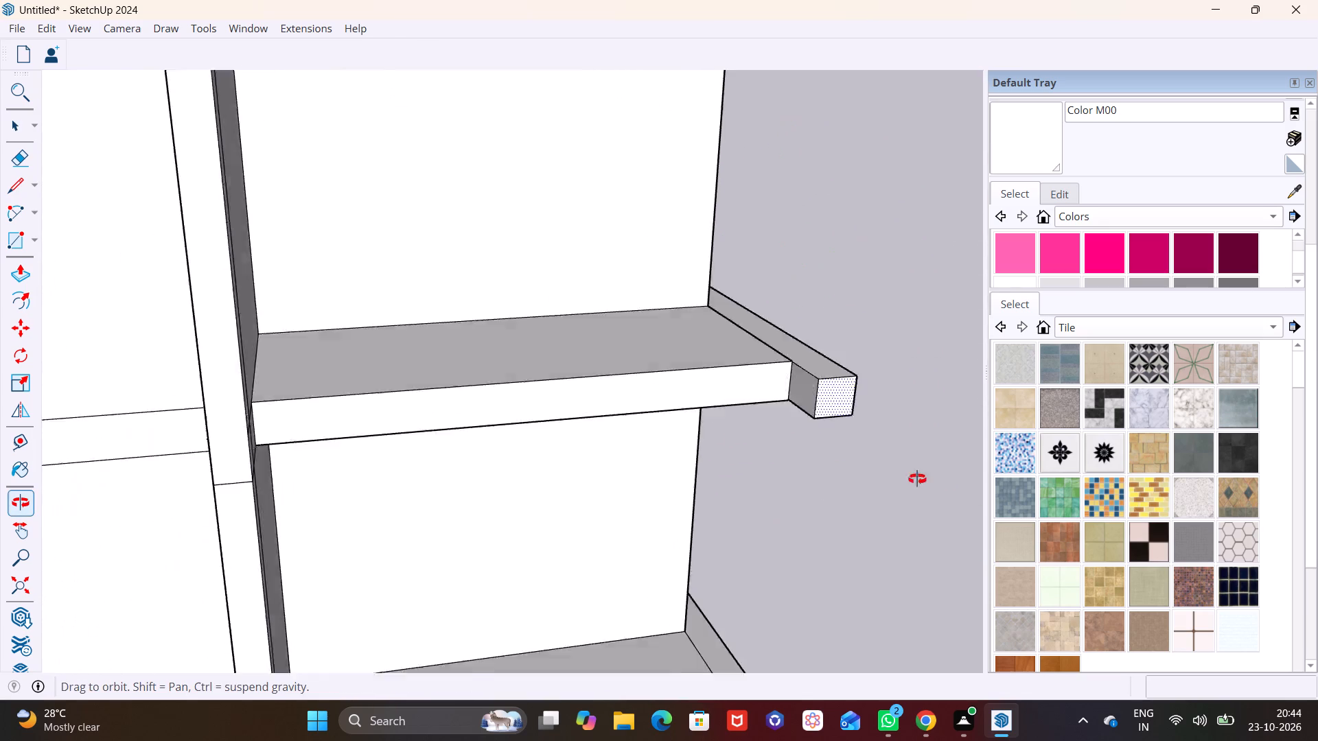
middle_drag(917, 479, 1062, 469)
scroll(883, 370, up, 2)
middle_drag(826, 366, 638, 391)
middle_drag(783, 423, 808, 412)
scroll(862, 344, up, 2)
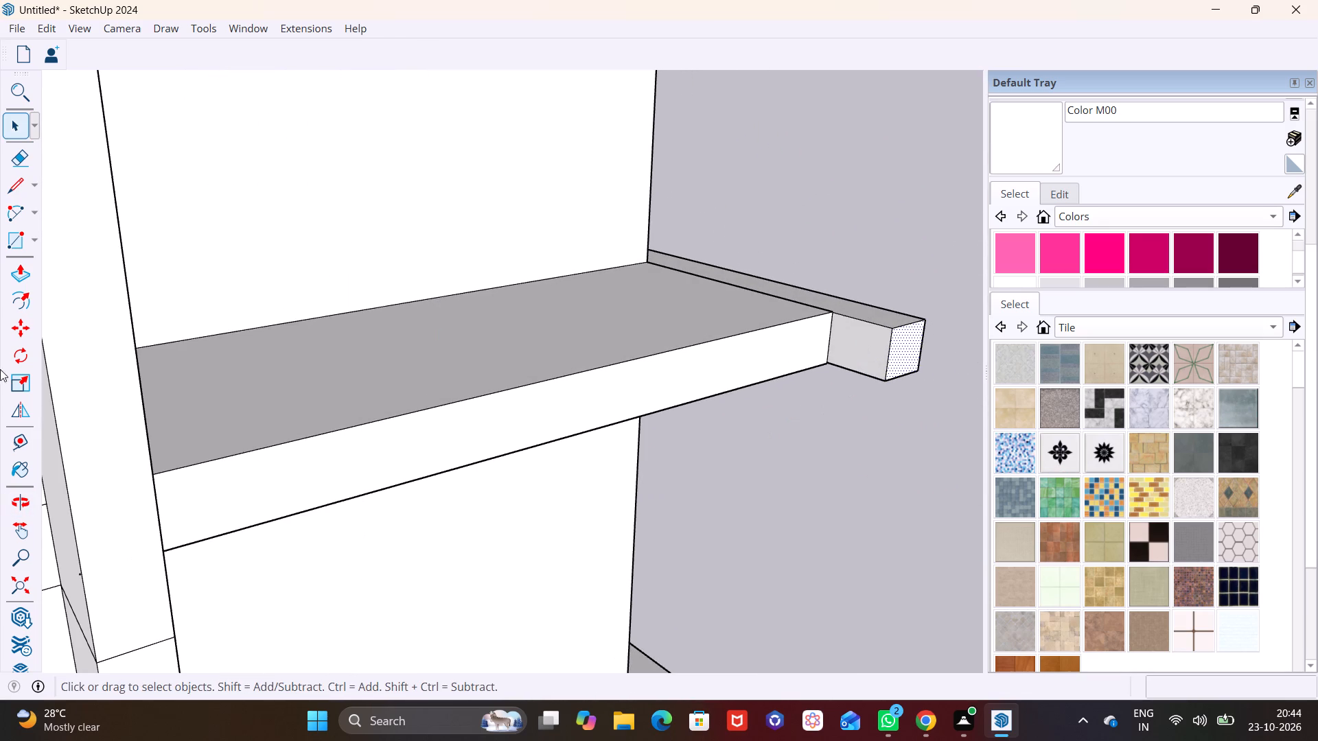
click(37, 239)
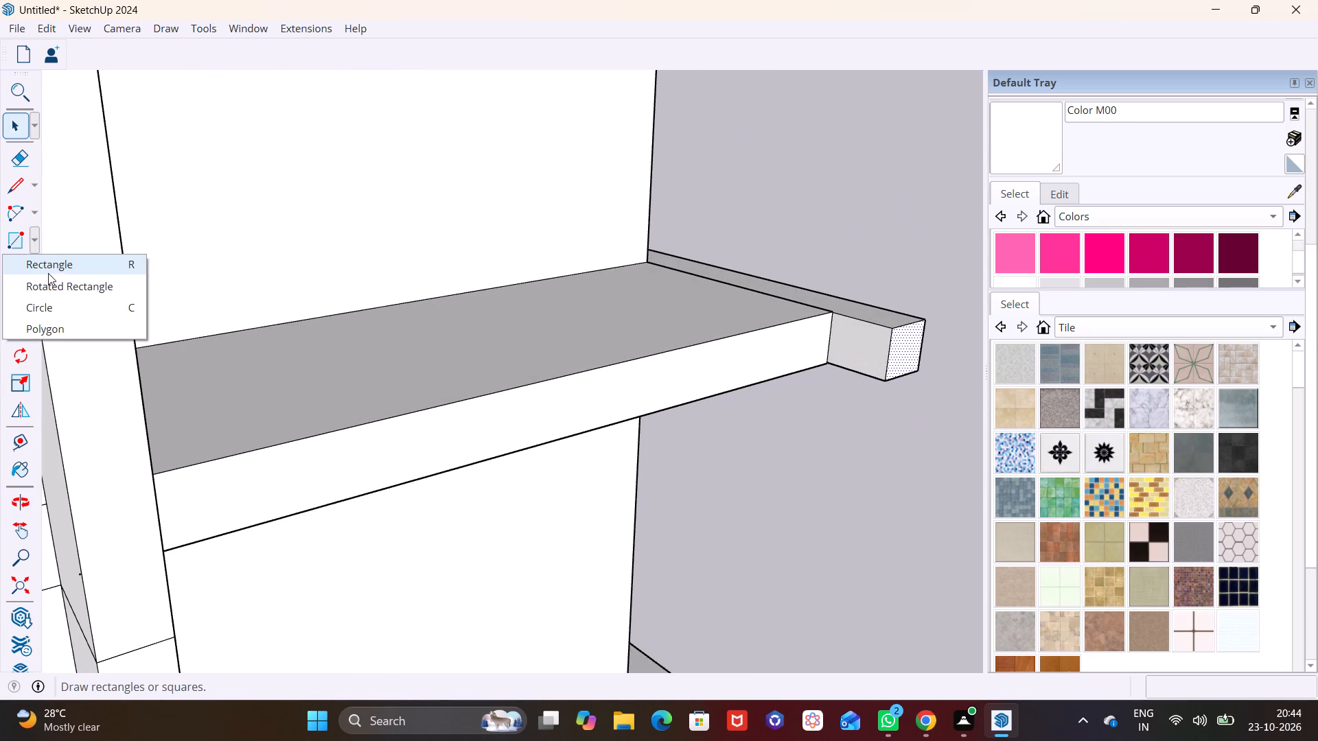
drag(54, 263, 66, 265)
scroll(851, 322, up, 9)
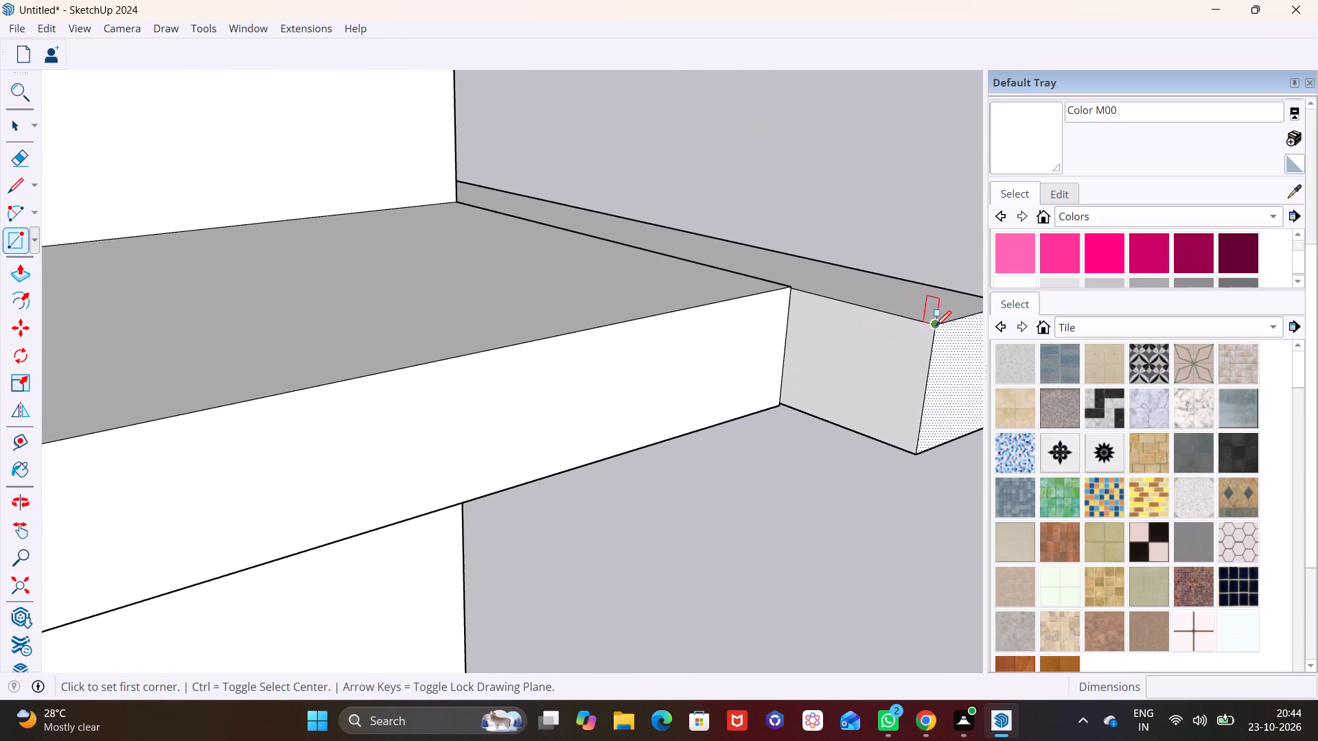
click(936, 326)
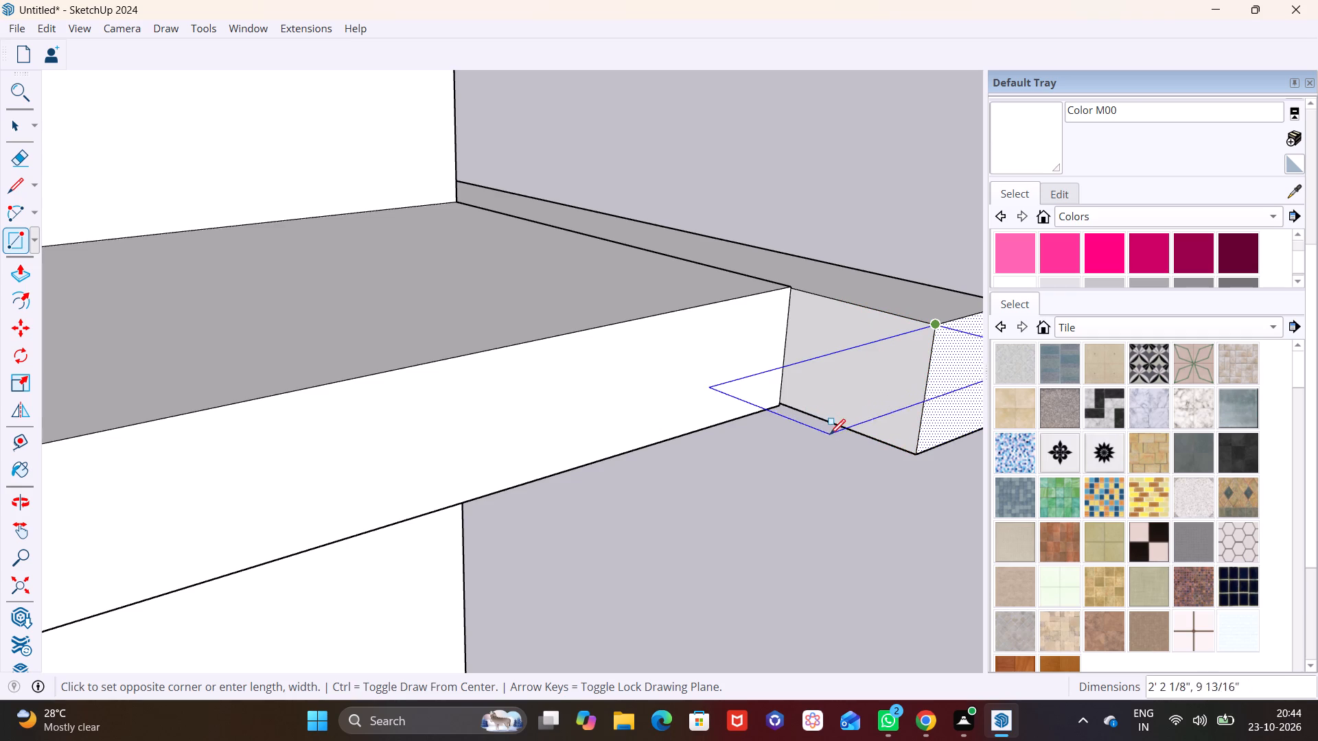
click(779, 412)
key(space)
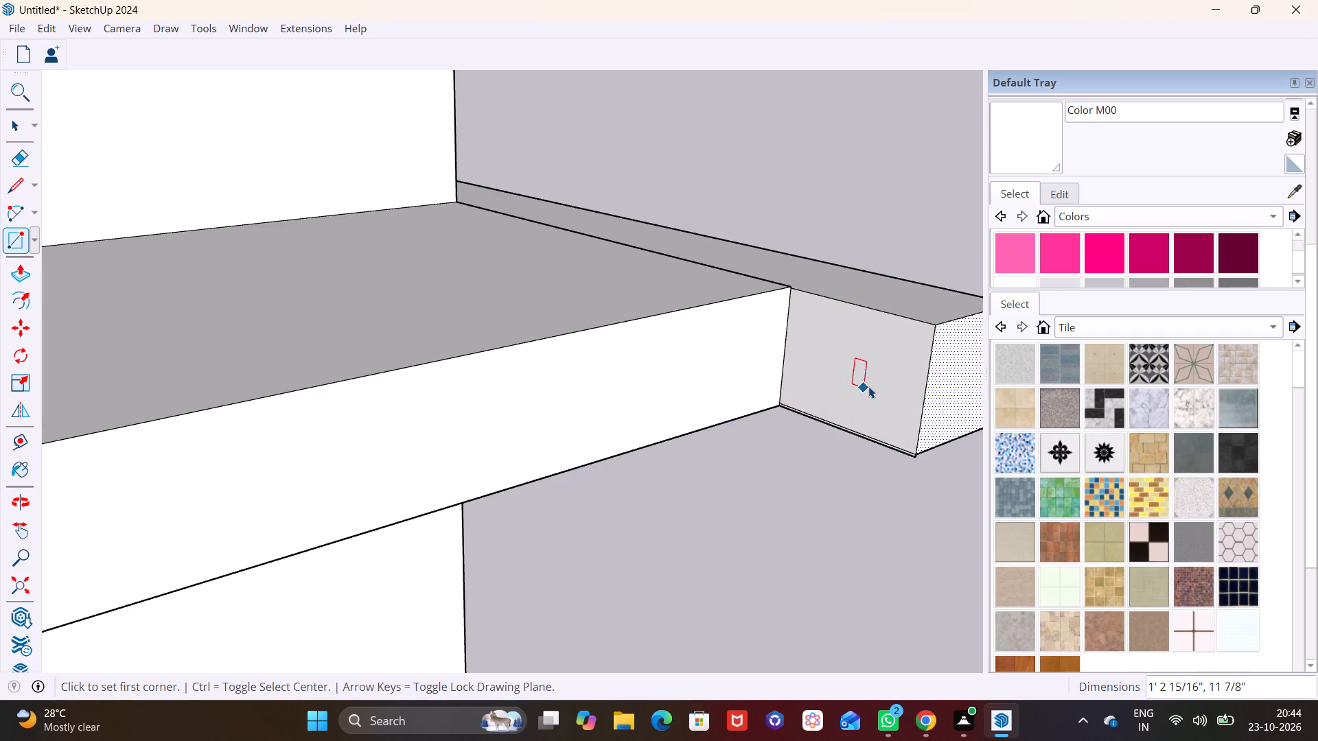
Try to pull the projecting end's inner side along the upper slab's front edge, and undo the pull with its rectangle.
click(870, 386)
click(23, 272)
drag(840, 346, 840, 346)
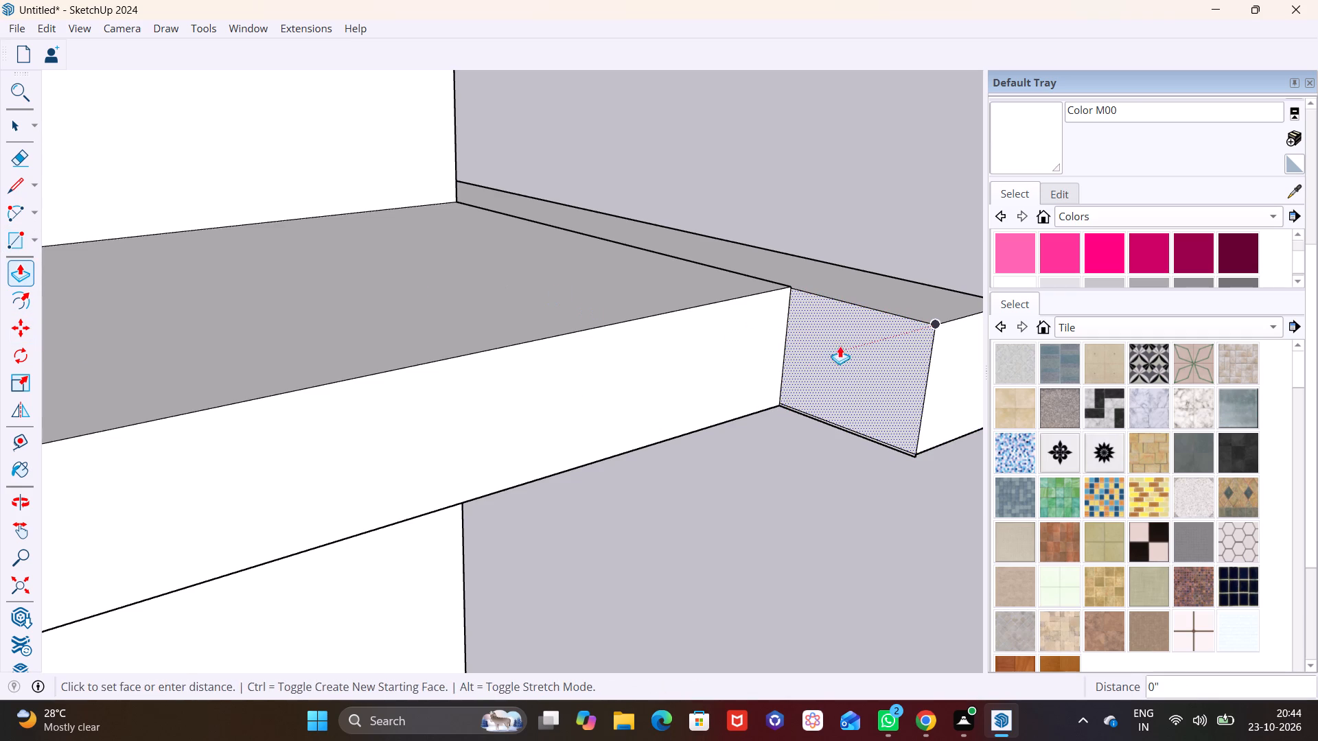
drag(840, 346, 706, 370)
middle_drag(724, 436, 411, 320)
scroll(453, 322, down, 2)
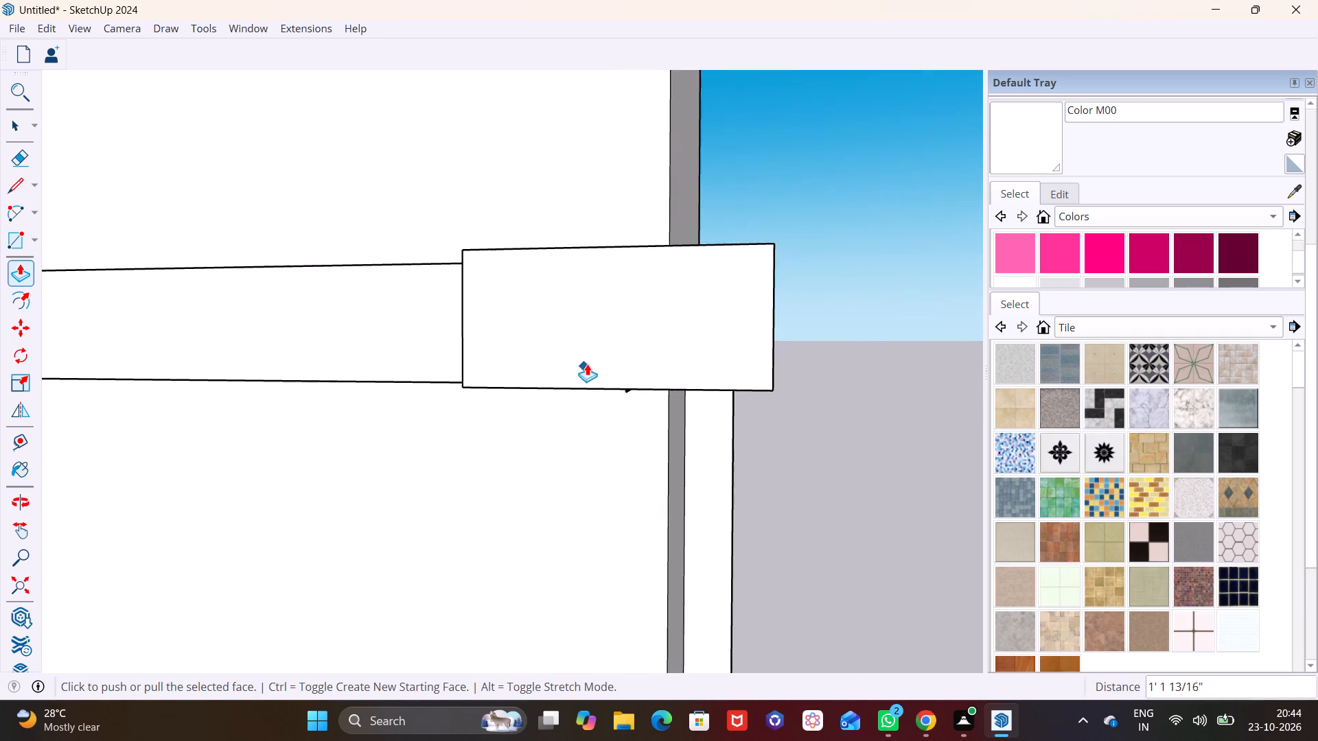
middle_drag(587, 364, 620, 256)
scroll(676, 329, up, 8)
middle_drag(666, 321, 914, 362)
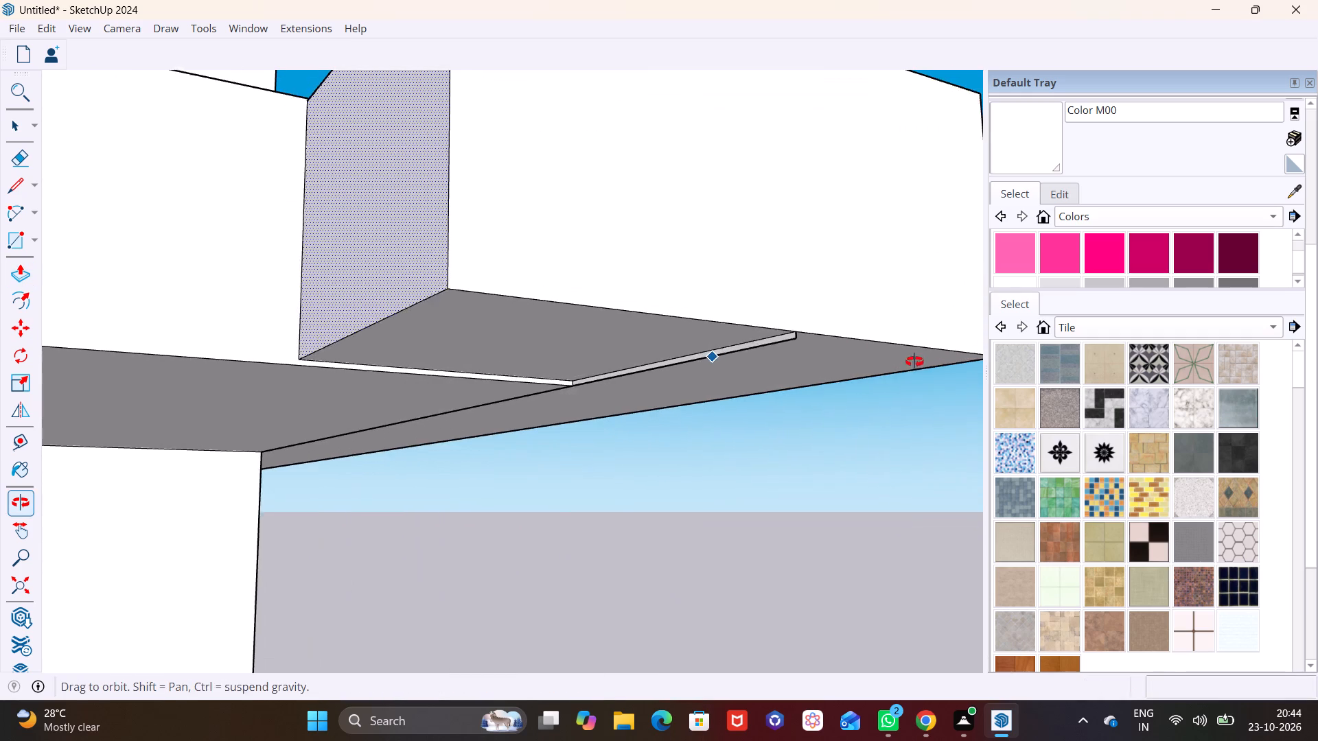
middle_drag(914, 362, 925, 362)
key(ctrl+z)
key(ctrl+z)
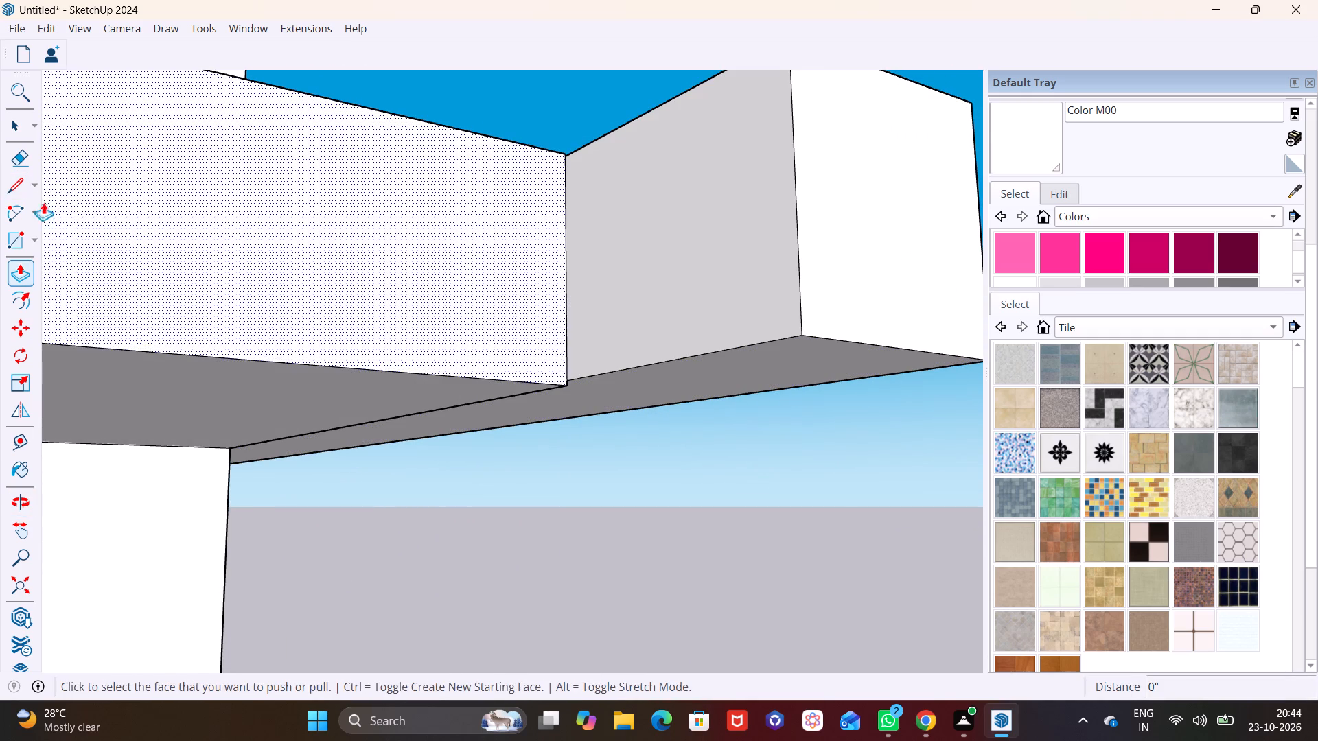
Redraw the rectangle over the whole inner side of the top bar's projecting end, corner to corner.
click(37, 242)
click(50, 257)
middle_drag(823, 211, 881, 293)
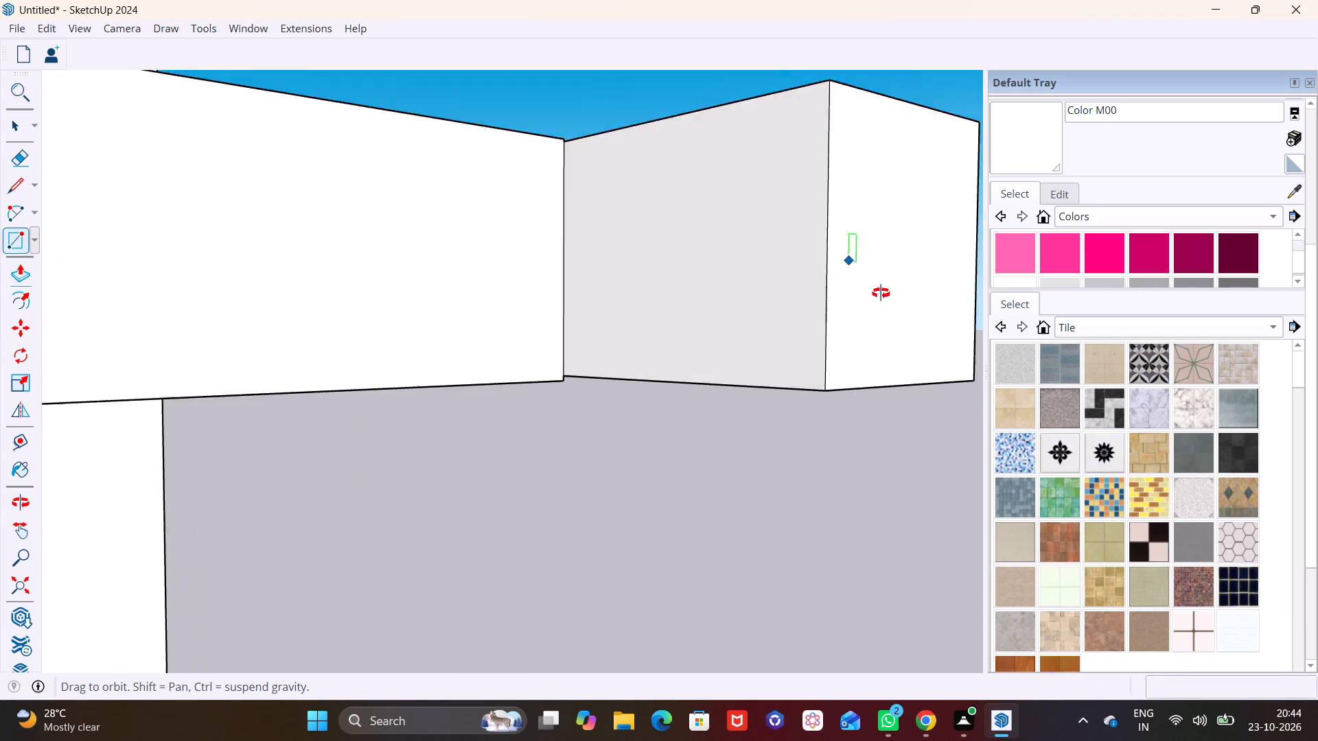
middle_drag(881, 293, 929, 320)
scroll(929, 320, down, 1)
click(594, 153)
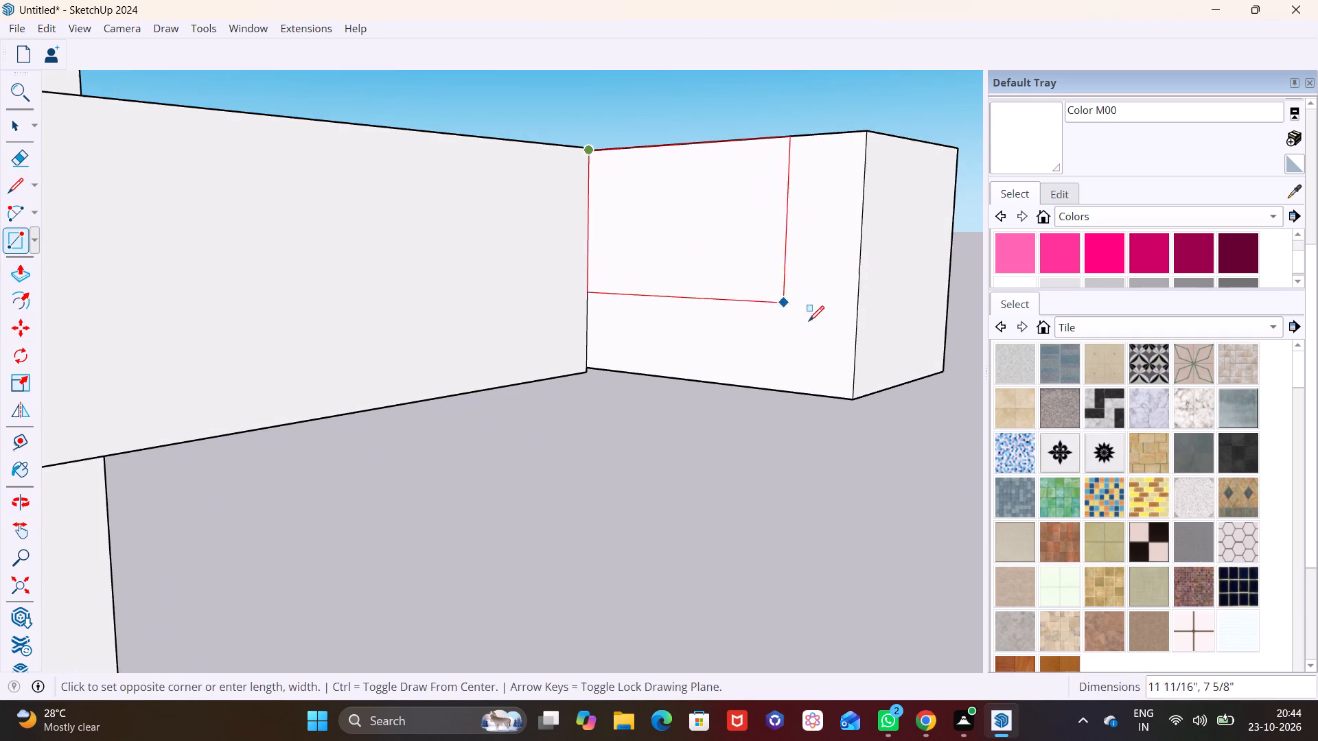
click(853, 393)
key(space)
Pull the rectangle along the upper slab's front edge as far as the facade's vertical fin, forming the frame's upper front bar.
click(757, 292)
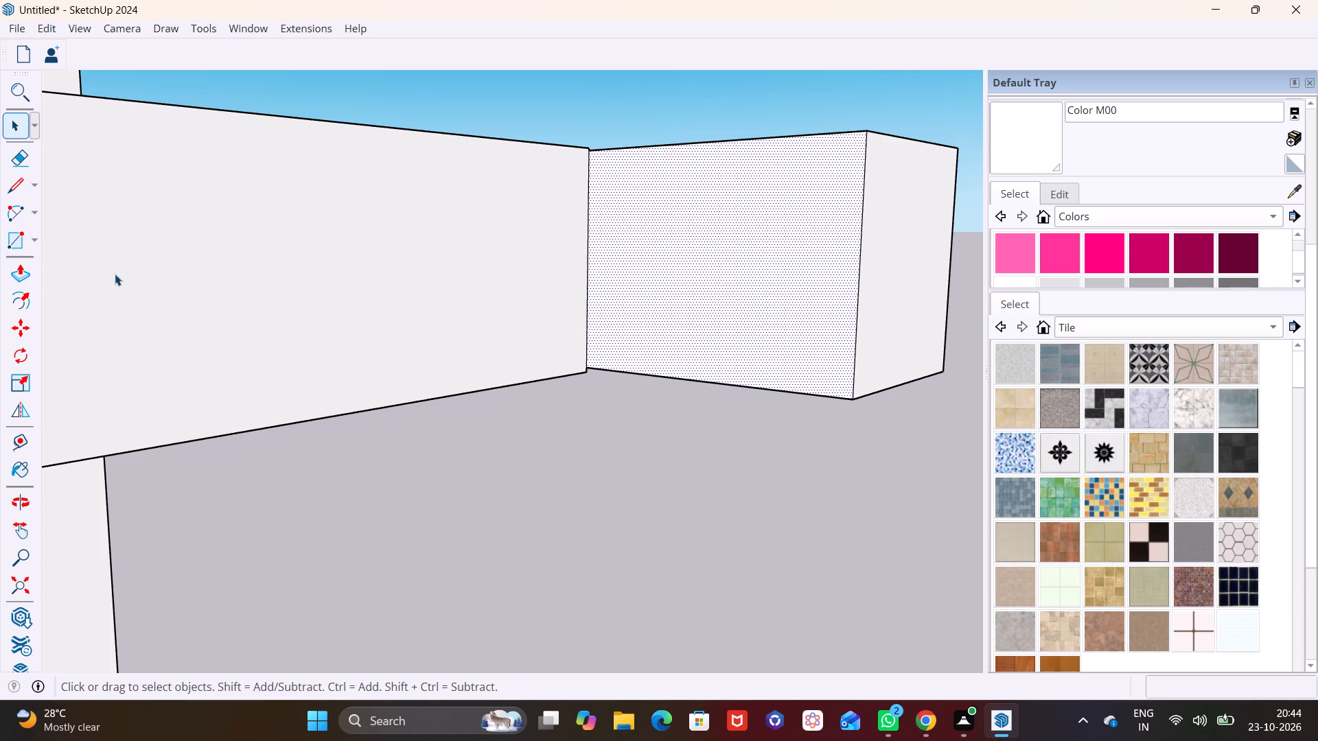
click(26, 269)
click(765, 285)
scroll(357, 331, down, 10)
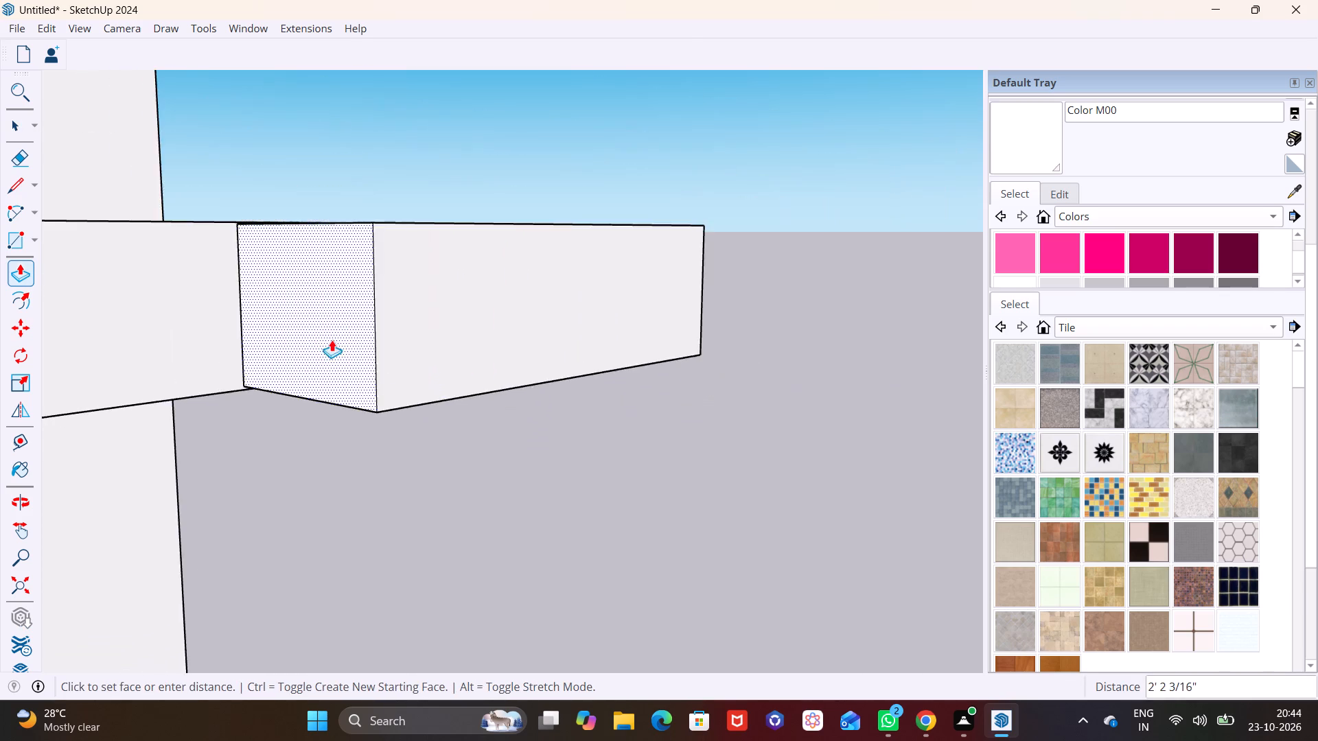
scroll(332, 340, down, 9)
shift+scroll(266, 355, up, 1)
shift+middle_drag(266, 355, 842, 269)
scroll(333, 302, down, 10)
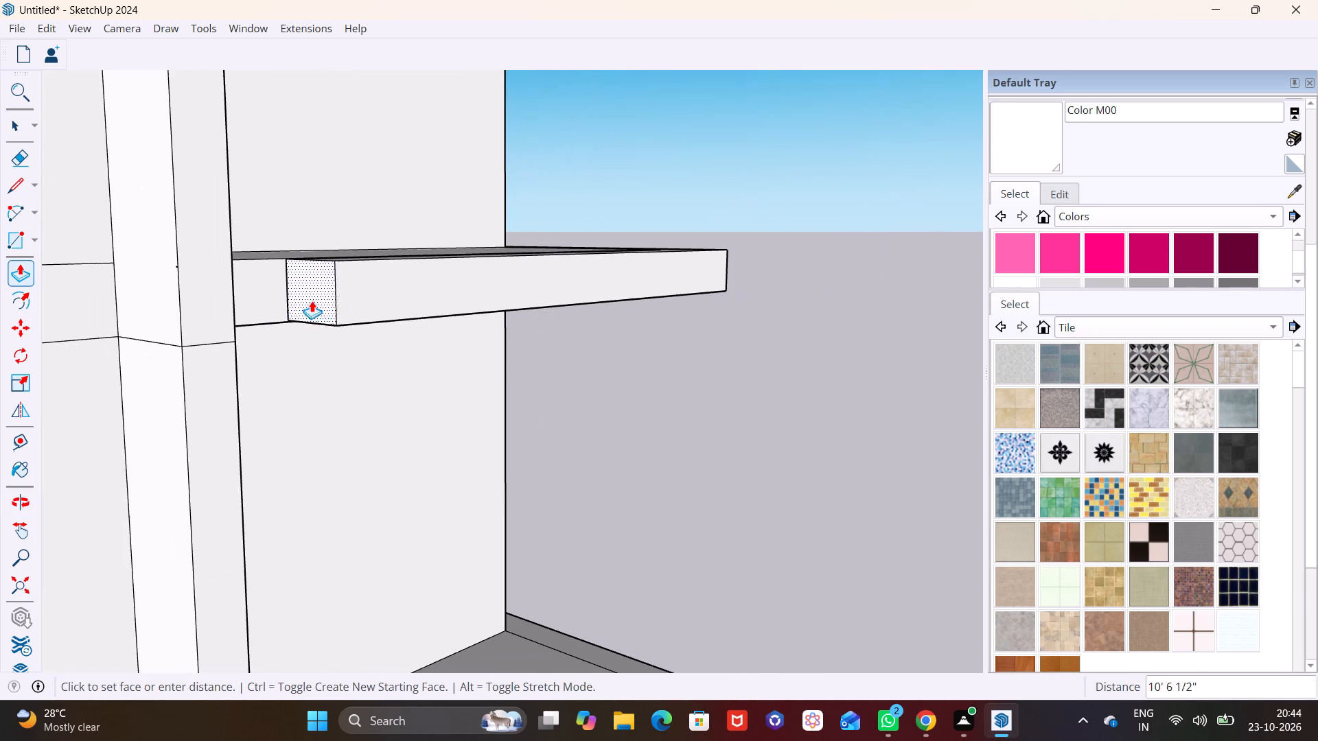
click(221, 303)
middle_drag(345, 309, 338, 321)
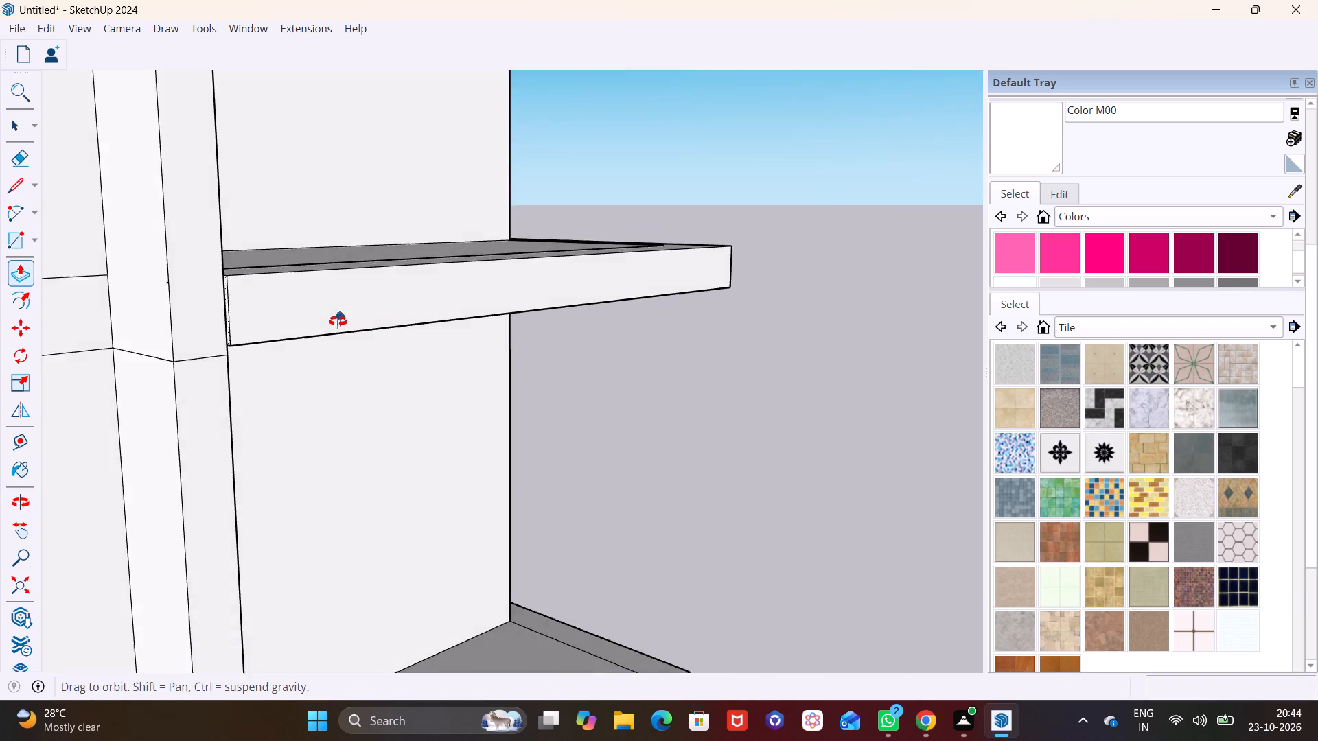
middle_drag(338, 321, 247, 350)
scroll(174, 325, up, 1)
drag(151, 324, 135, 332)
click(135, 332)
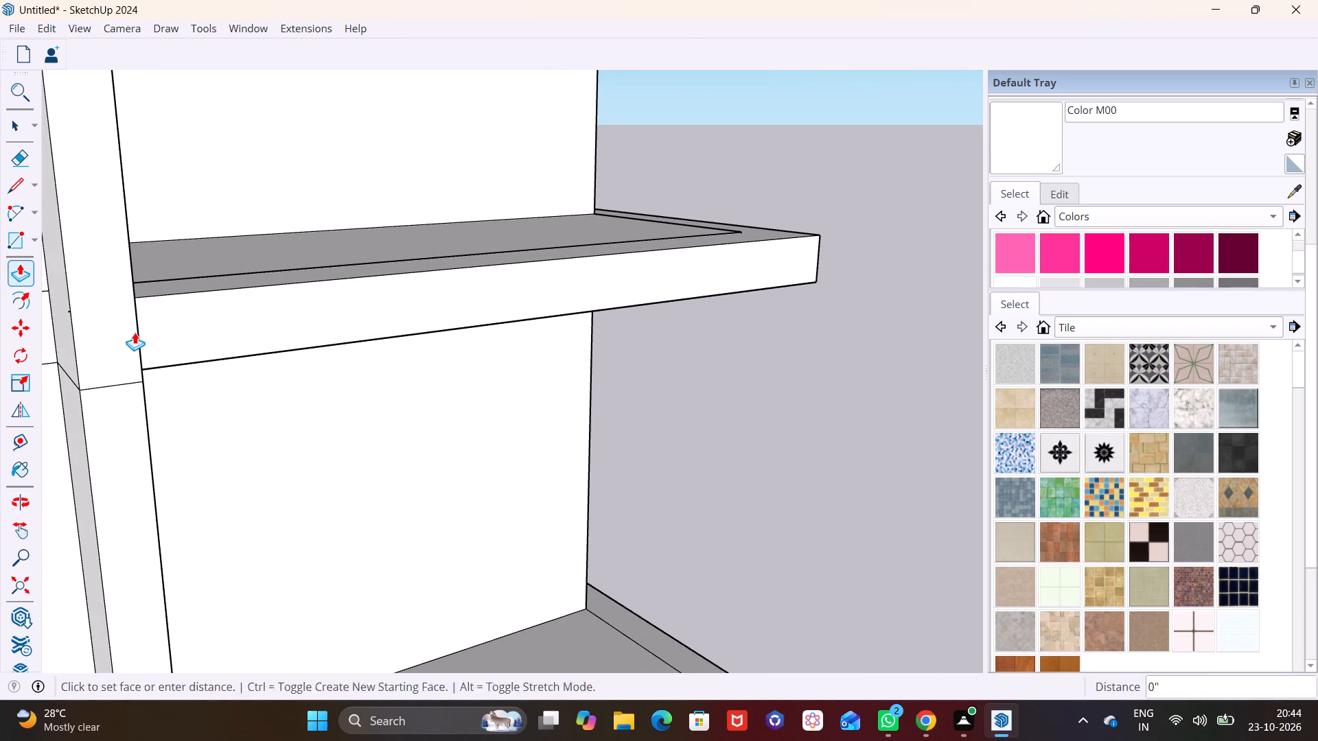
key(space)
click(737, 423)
Examine the wrapped frame from above and below and compare it with the slabs on the other floors.
scroll(740, 423, down, 7)
middle_drag(761, 435, 220, 430)
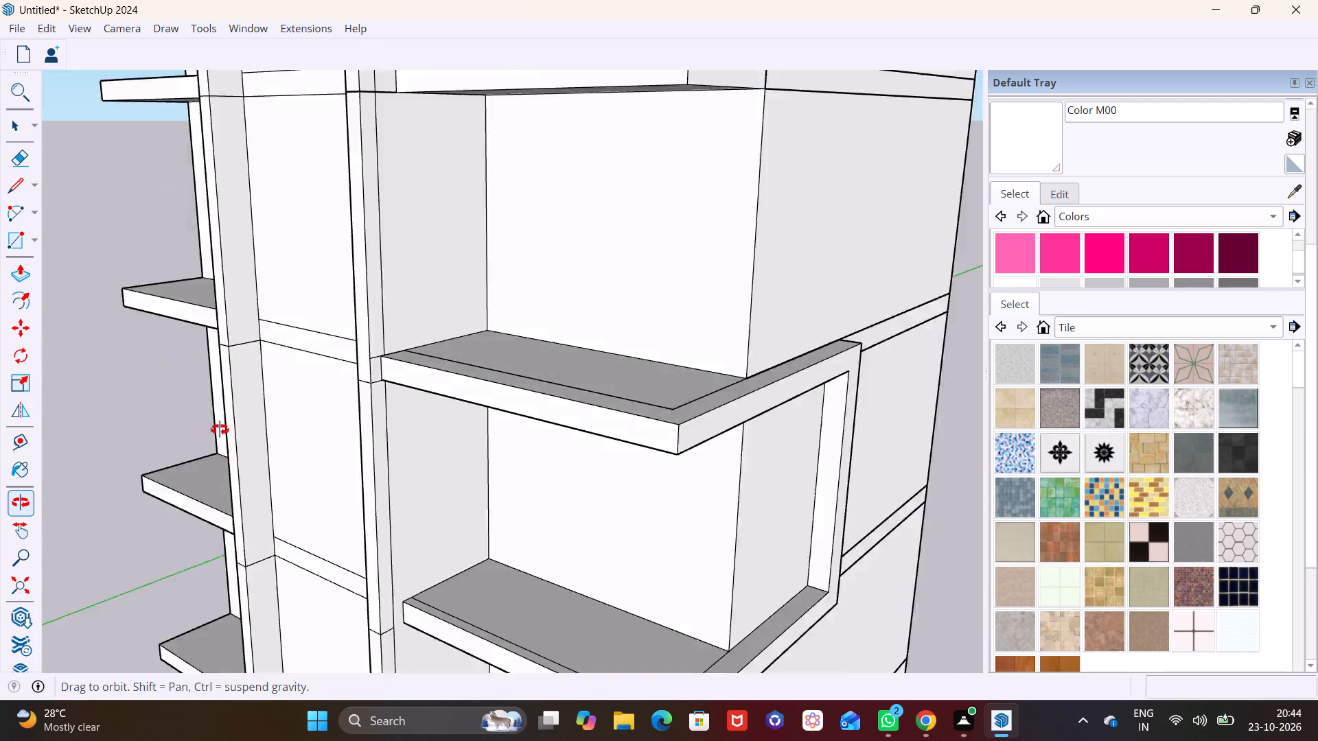
middle_drag(220, 430, 265, 307)
shift+middle_drag(546, 454, 511, 336)
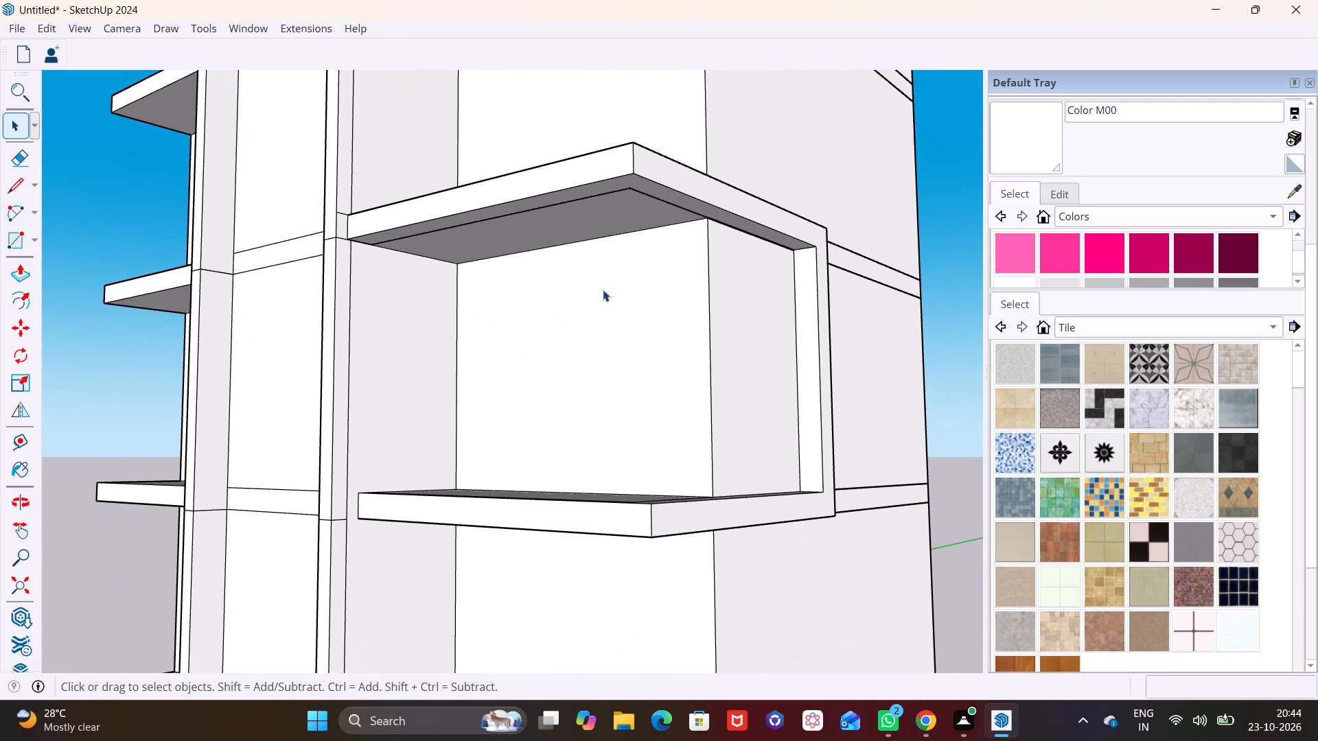
shift+middle_drag(607, 256, 601, 495)
scroll(575, 348, down, 5)
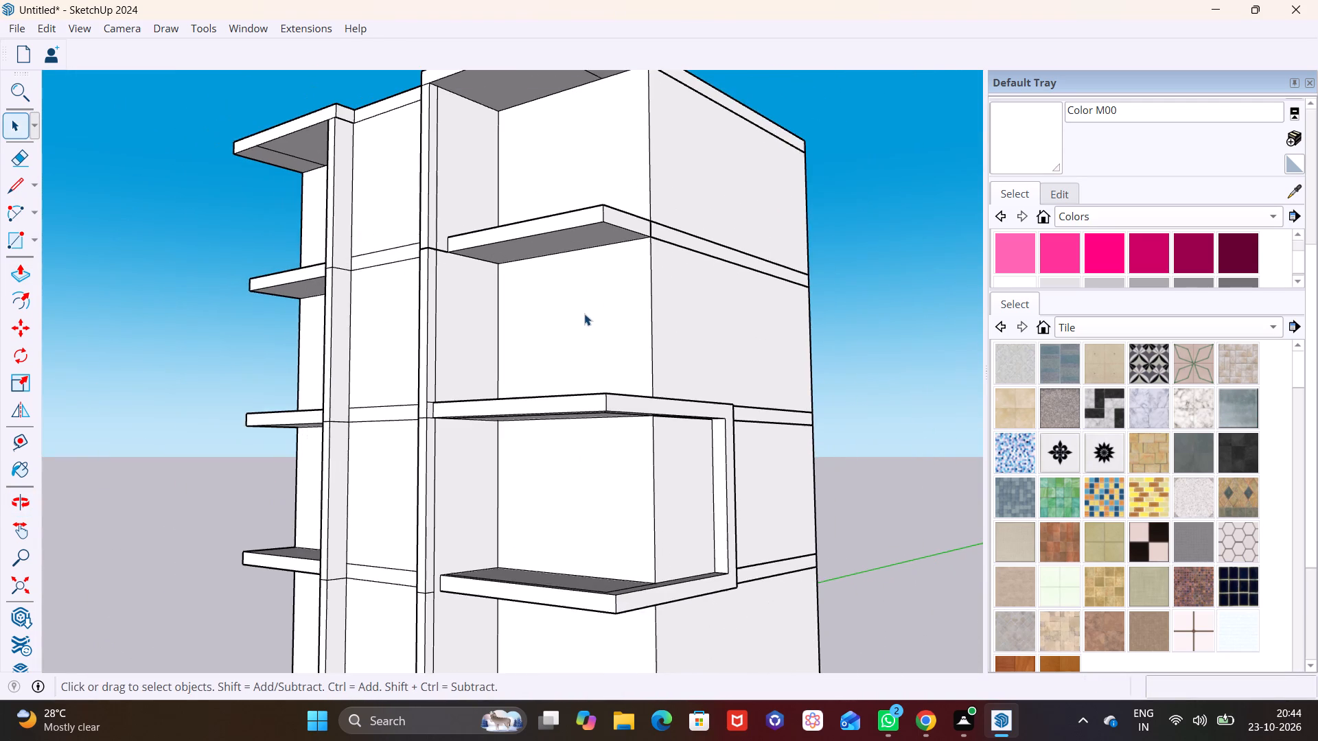
shift+middle_drag(584, 303, 623, 158)
shift+scroll(623, 160, up, 1)
shift+middle_drag(680, 367, 646, 166)
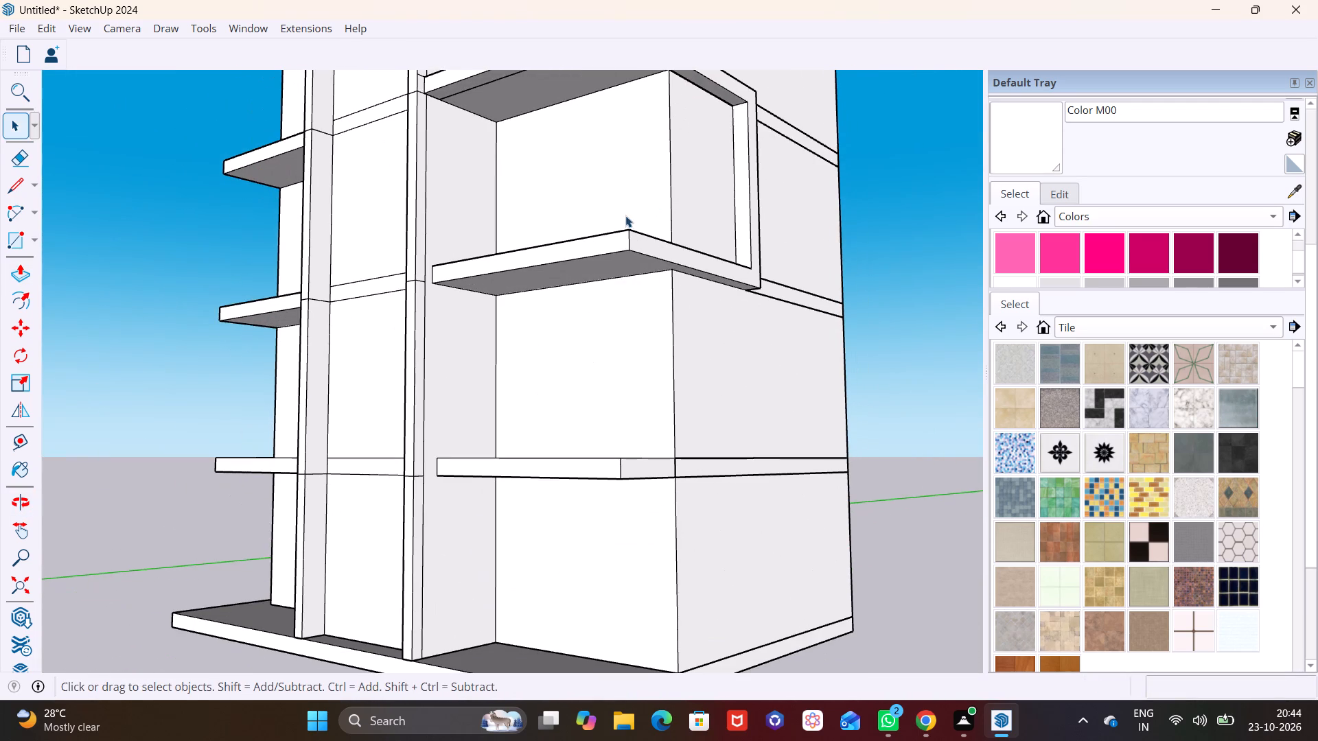
scroll(647, 320, down, 5)
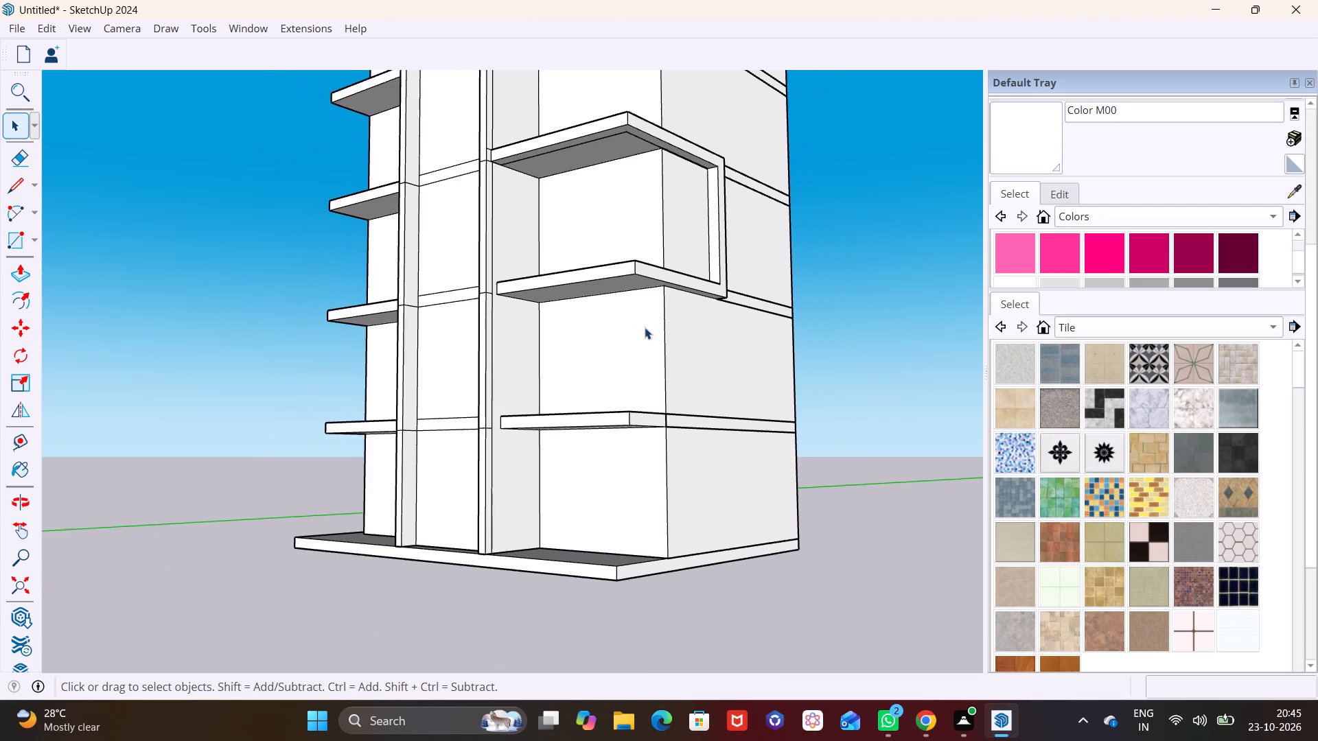
Undo the frame's upper front bar, top bar, vertical post and base square, back to the bar around the lower slab.
key(ctrl+z)
key(ctrl+z)
key(ctrl+z)
key(ctrl+z)
key(ctrl+z)
key(ctrl+z)
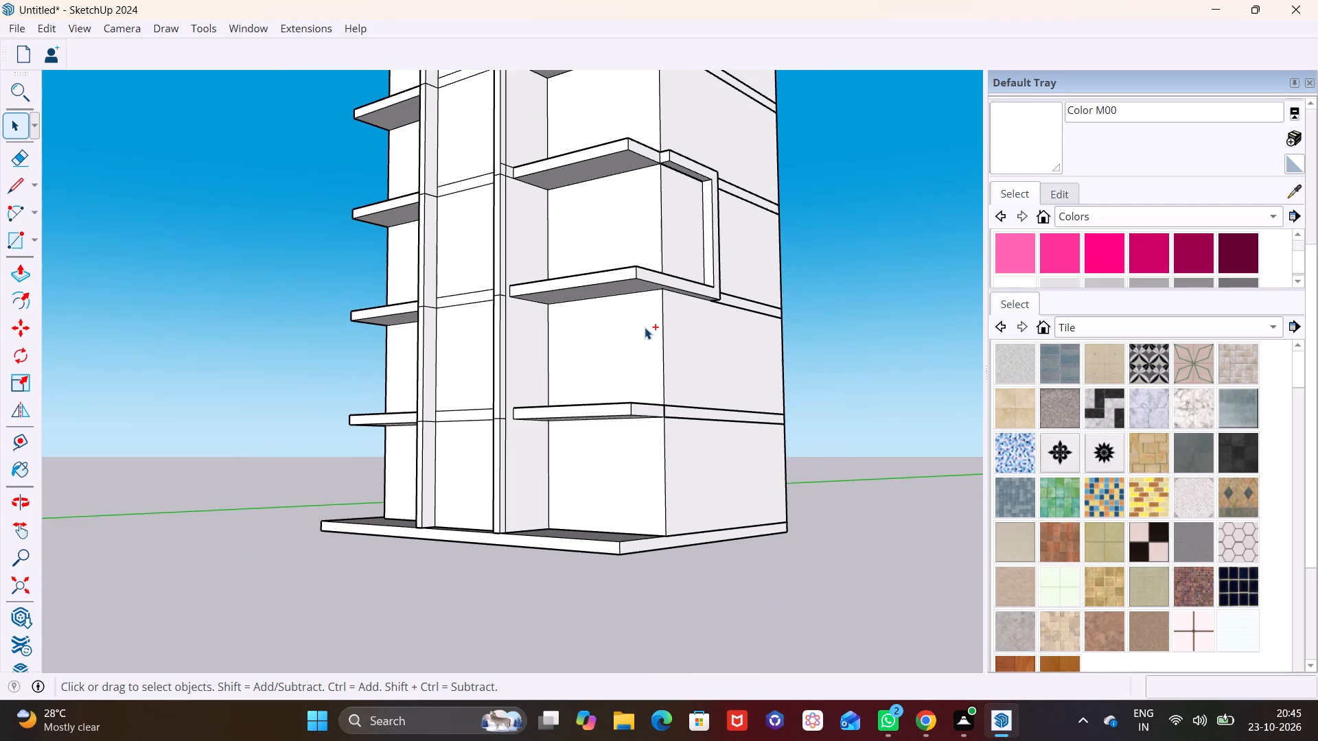
key(ctrl+z)
key(ctrl+z)
key(ctrl+z)
key(ctrl+z)
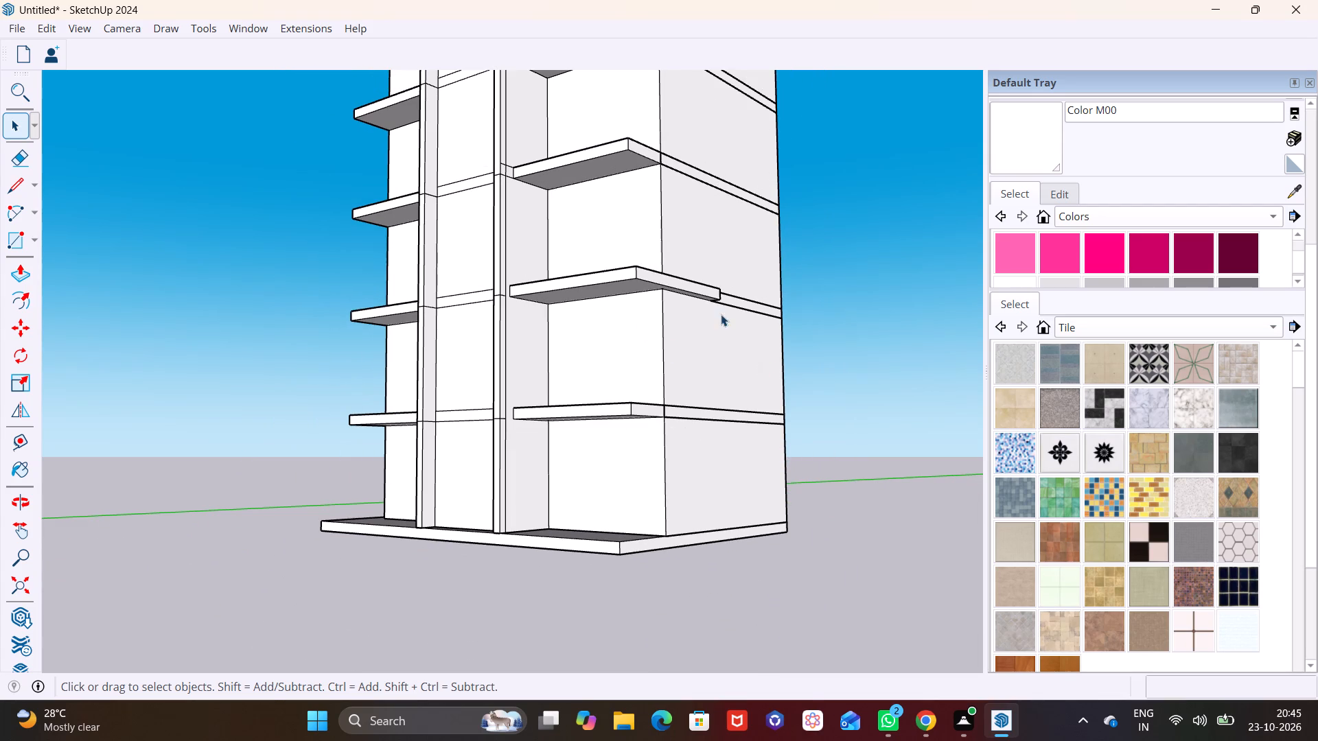
middle_drag(721, 314, 483, 491)
scroll(637, 375, up, 6)
key(ctrl+z)
Draw a square of about 11 5/8" on the underside of the side bar's far end, matching the bar's thickness.
middle_drag(640, 378, 616, 190)
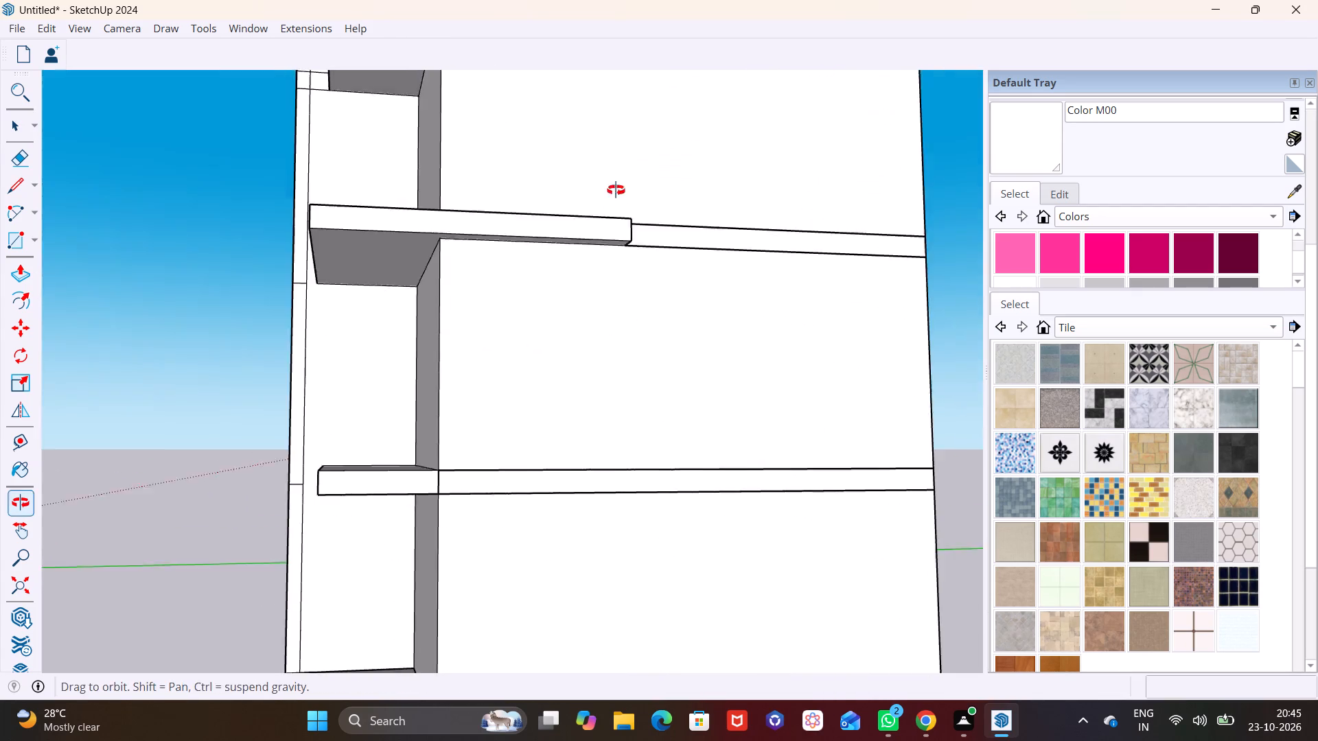
middle_drag(616, 190, 616, 178)
scroll(534, 228, up, 4)
middle_drag(623, 228, 692, 146)
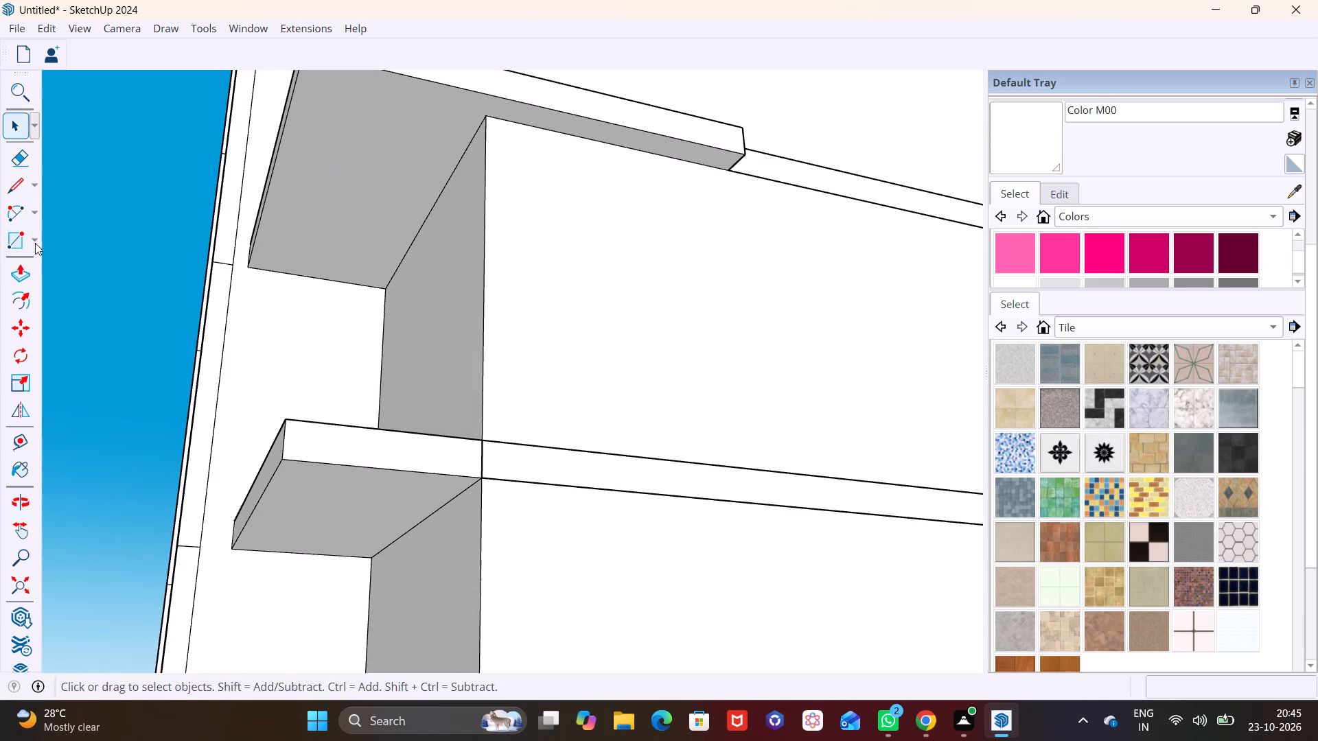
click(37, 237)
drag(39, 262, 46, 262)
shift+middle_drag(792, 219, 641, 365)
scroll(557, 314, up, 2)
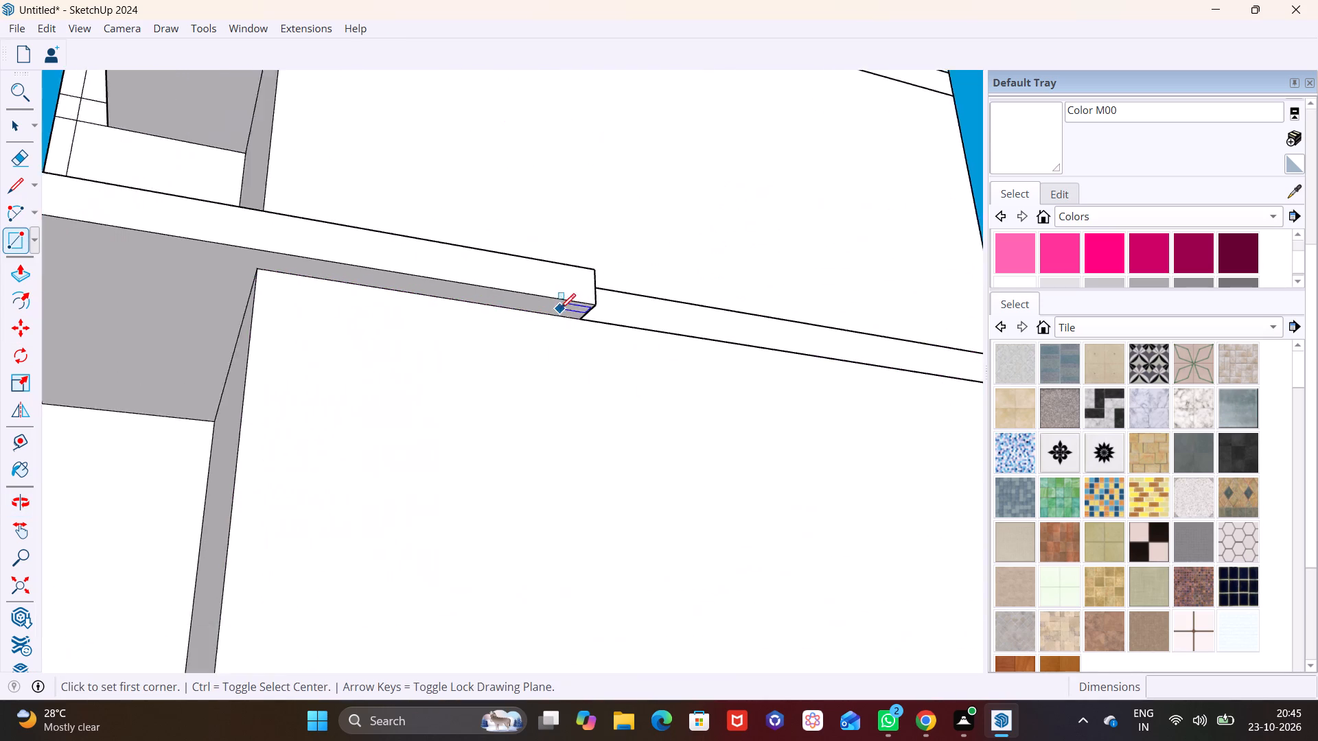
scroll(560, 309, up, 8)
middle_drag(595, 313, 608, 190)
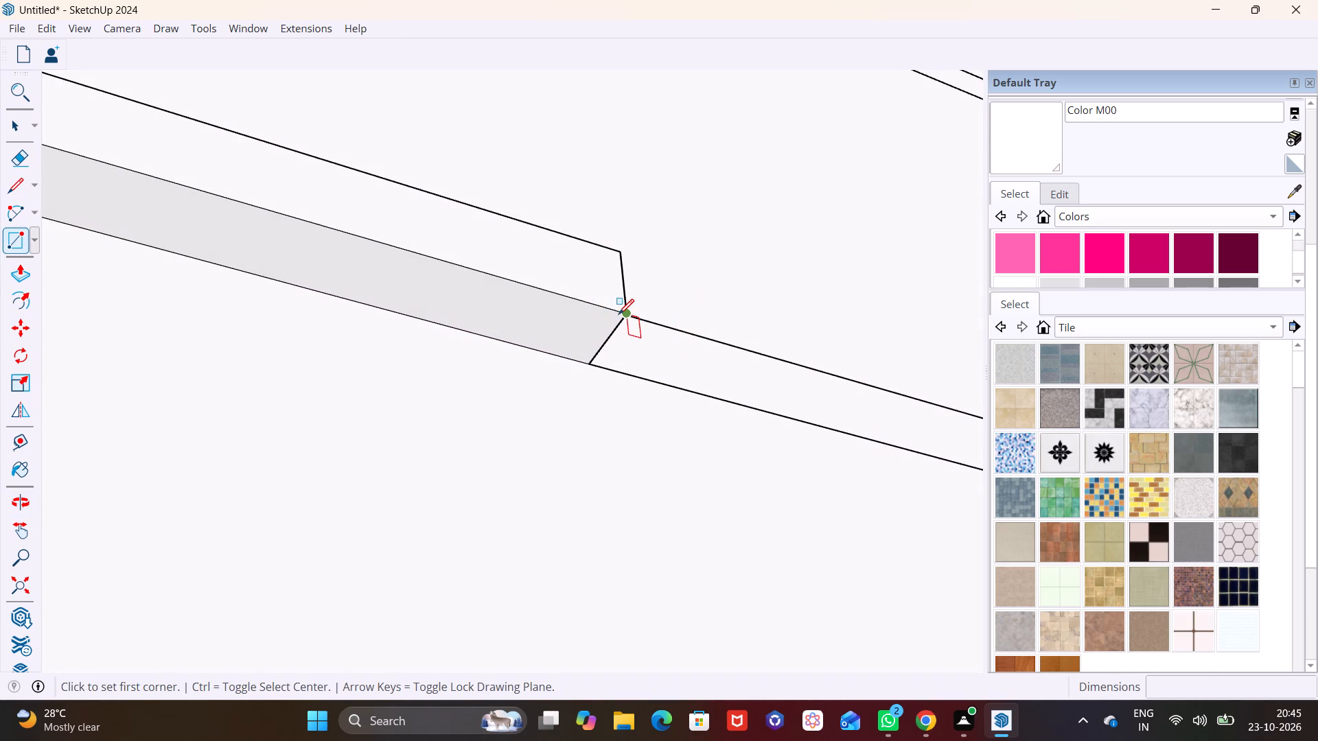
click(618, 314)
click(511, 344)
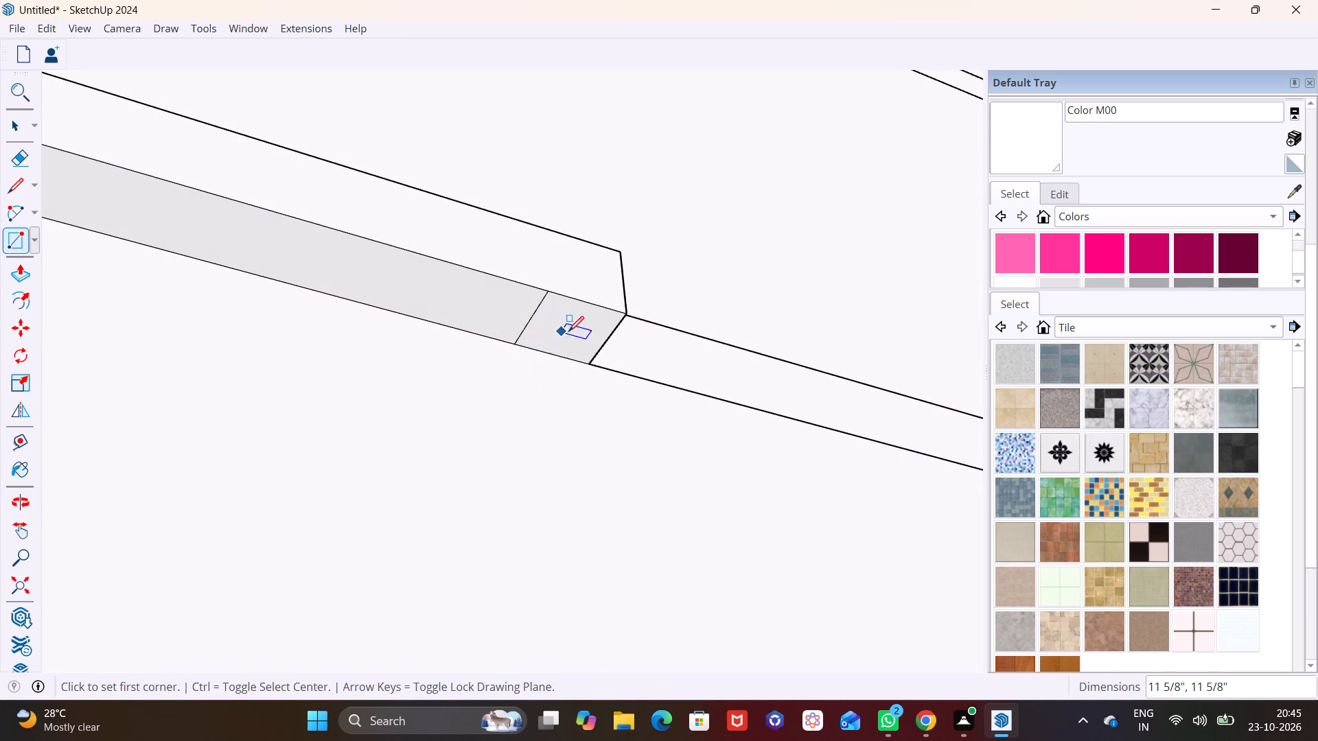
key(space)
Pull the square down as a vertical post reaching the bottom edge of the floor band below.
click(571, 330)
click(24, 272)
drag(553, 313, 566, 491)
scroll(567, 454, down, 8)
shift+middle_drag(556, 460, 636, 207)
drag(651, 224, 589, 546)
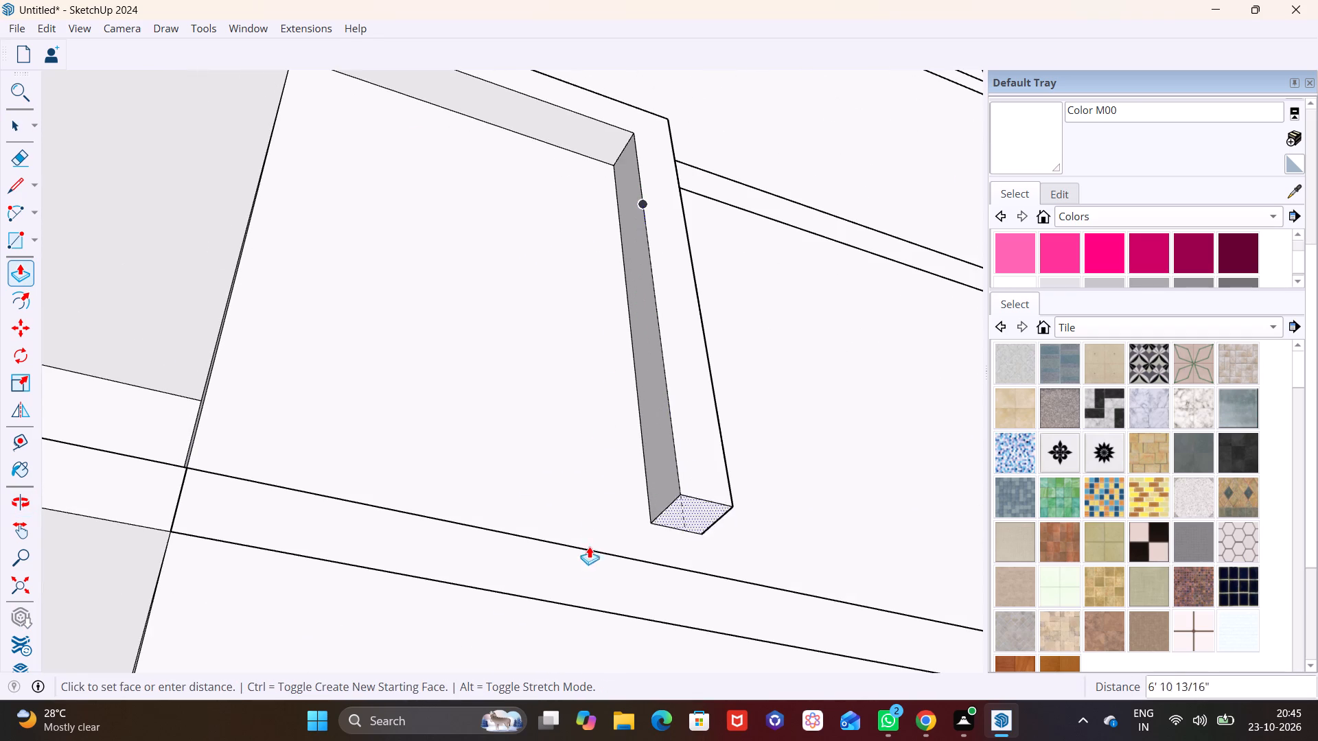
drag(589, 546, 584, 613)
click(581, 606)
click(662, 620)
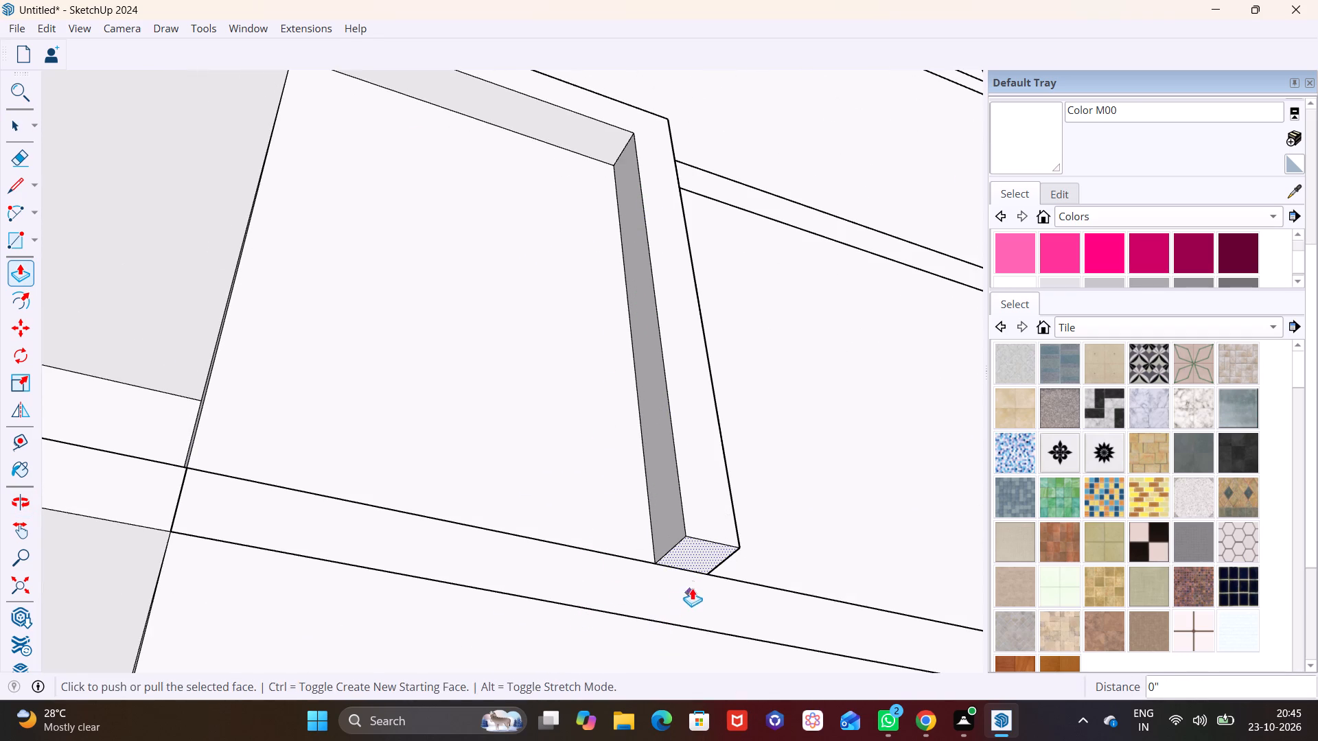
click(692, 565)
click(689, 630)
Examine the downward post from below and above, checking how it meets the floor band and the slab beneath.
scroll(577, 477, down, 3)
middle_drag(601, 484, 690, 519)
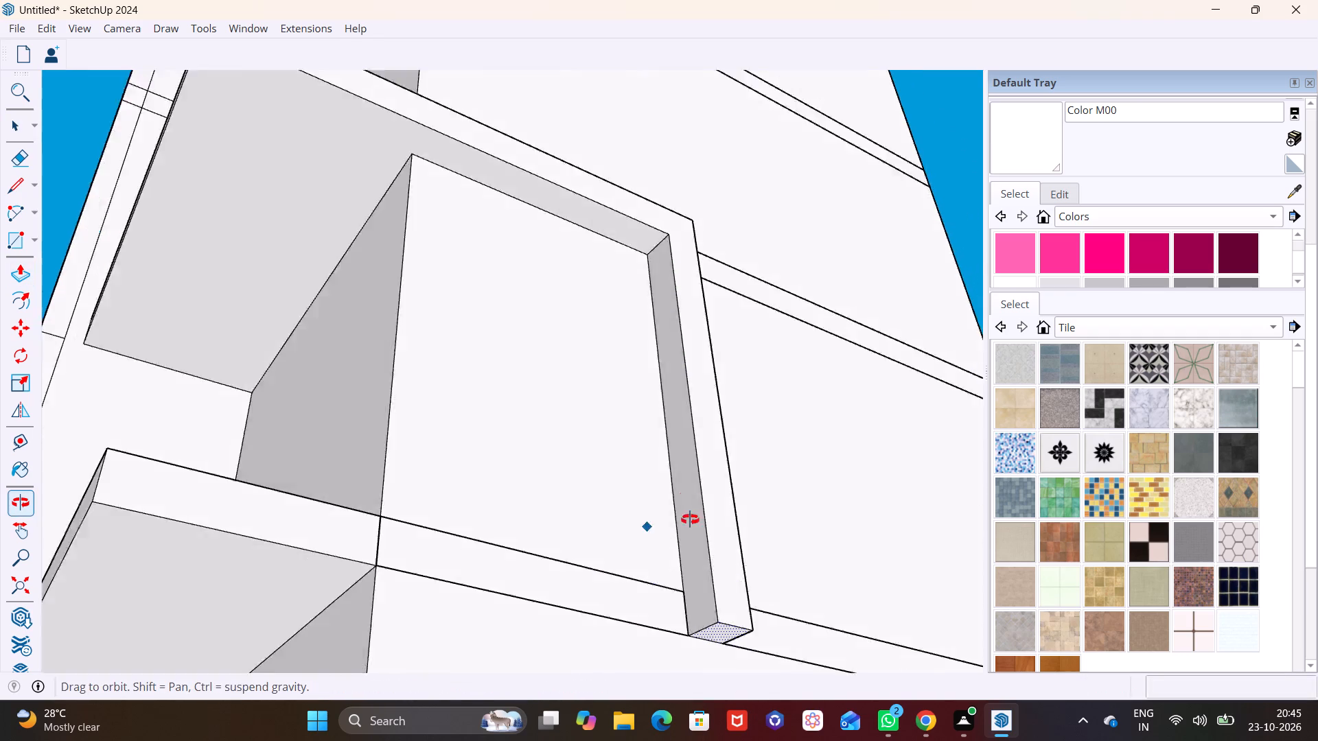
middle_drag(690, 519, 809, 554)
scroll(746, 552, down, 2)
shift+middle_drag(746, 552, 724, 520)
shift+middle_drag(711, 507, 608, 372)
middle_drag(579, 445, 580, 479)
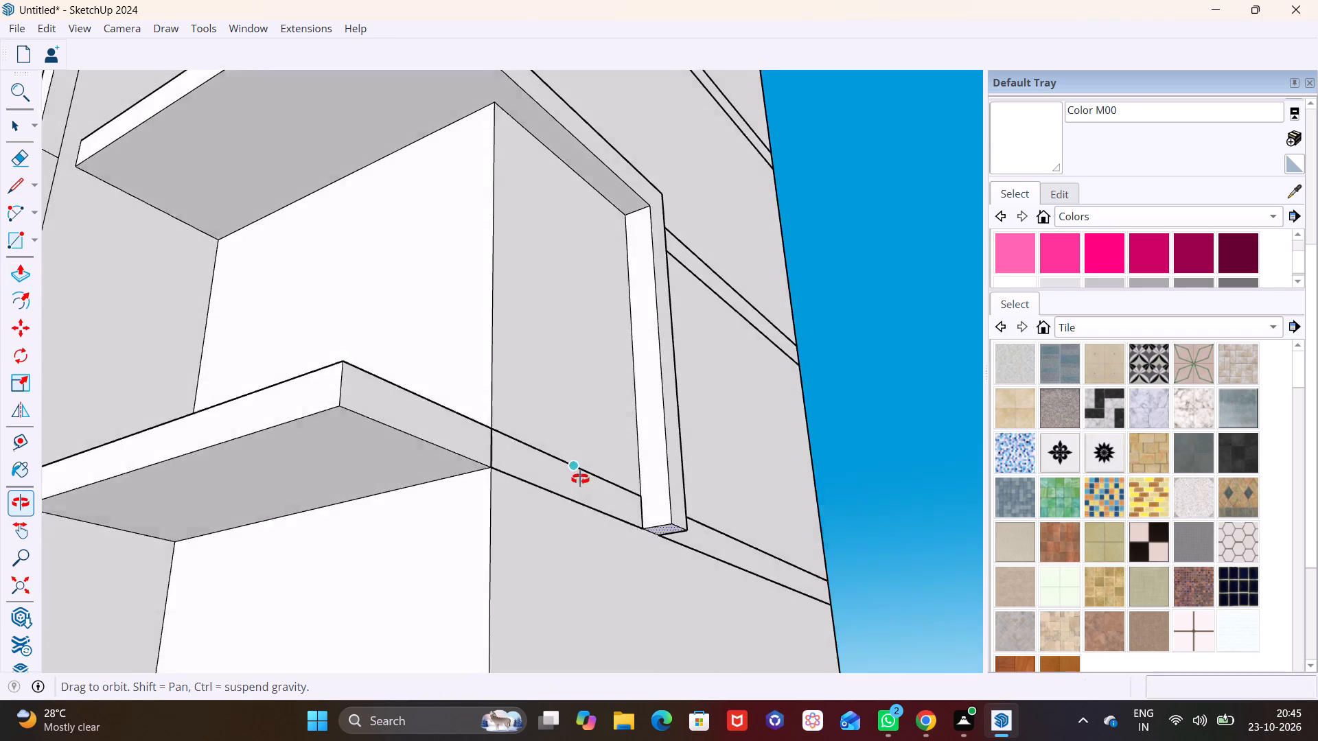
middle_drag(580, 479, 584, 538)
scroll(564, 445, down, 3)
middle_drag(563, 357, 649, 281)
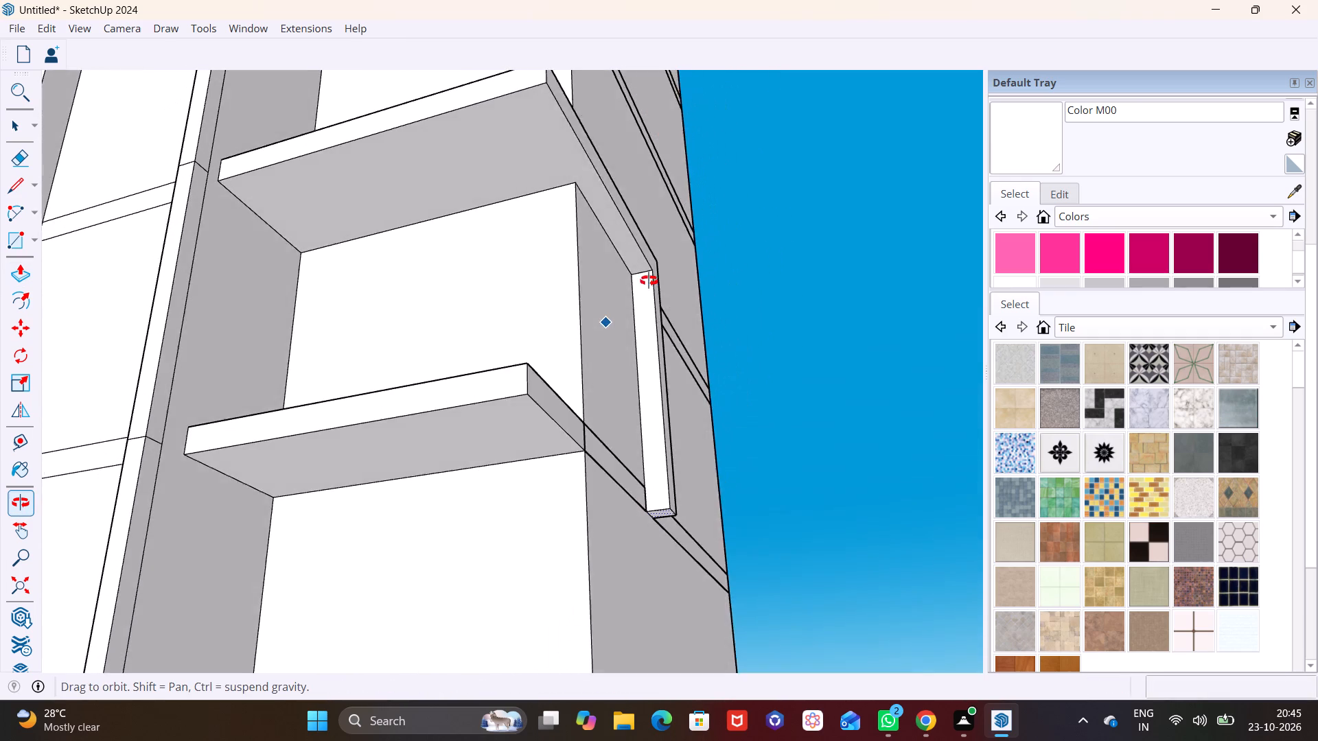
middle_drag(649, 281, 460, 549)
middle_drag(426, 412, 406, 525)
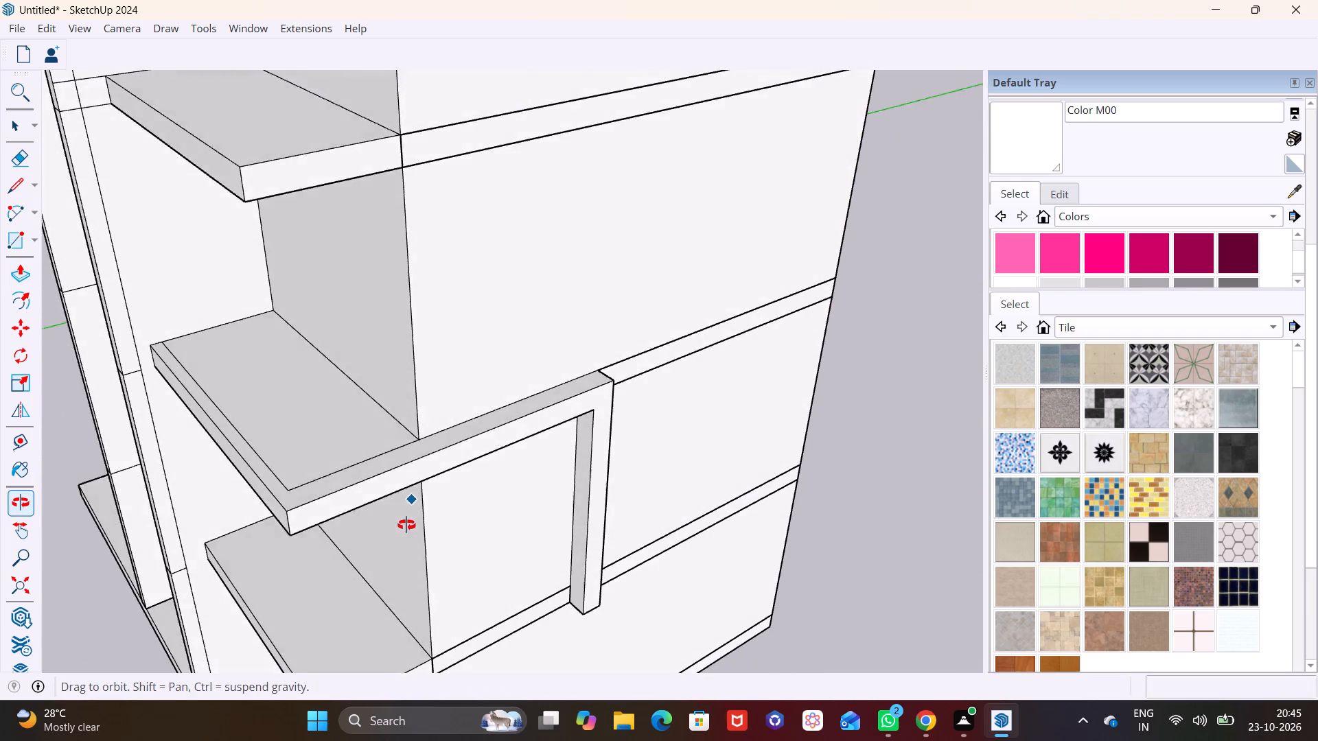
Examine the L-shaped top face of the upper frame bar and the post hanging from it down the side wall.
middle_drag(406, 525, 400, 562)
scroll(326, 513, up, 6)
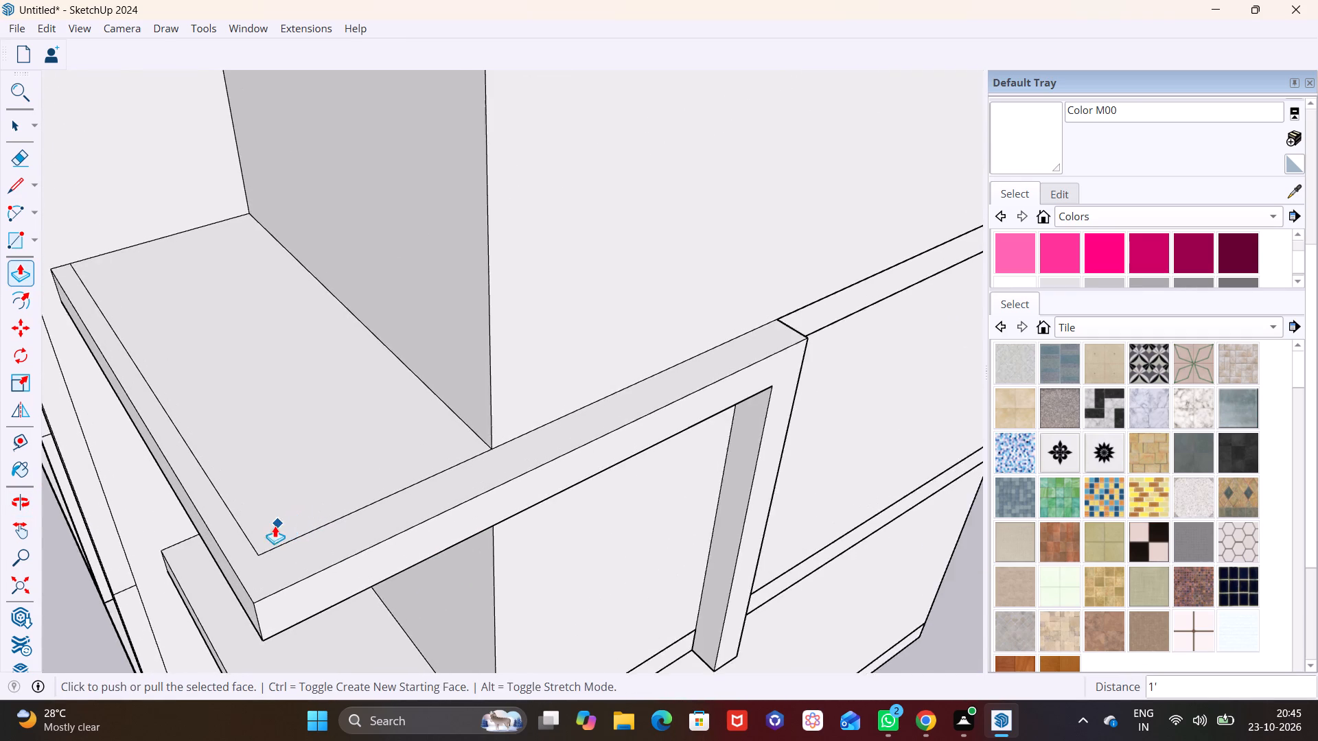
scroll(275, 526, up, 2)
click(215, 528)
key(space)
click(280, 569)
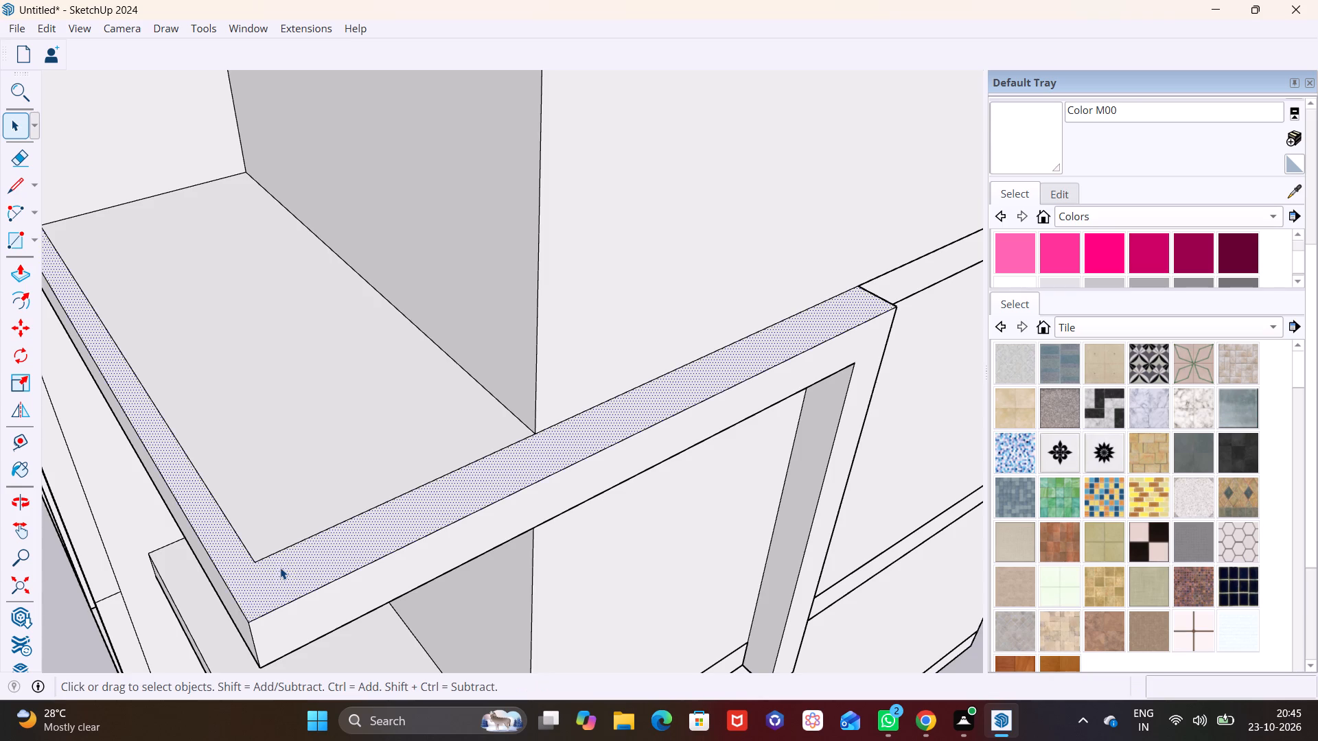
middle_drag(292, 545, 417, 313)
middle_drag(417, 322, 369, 512)
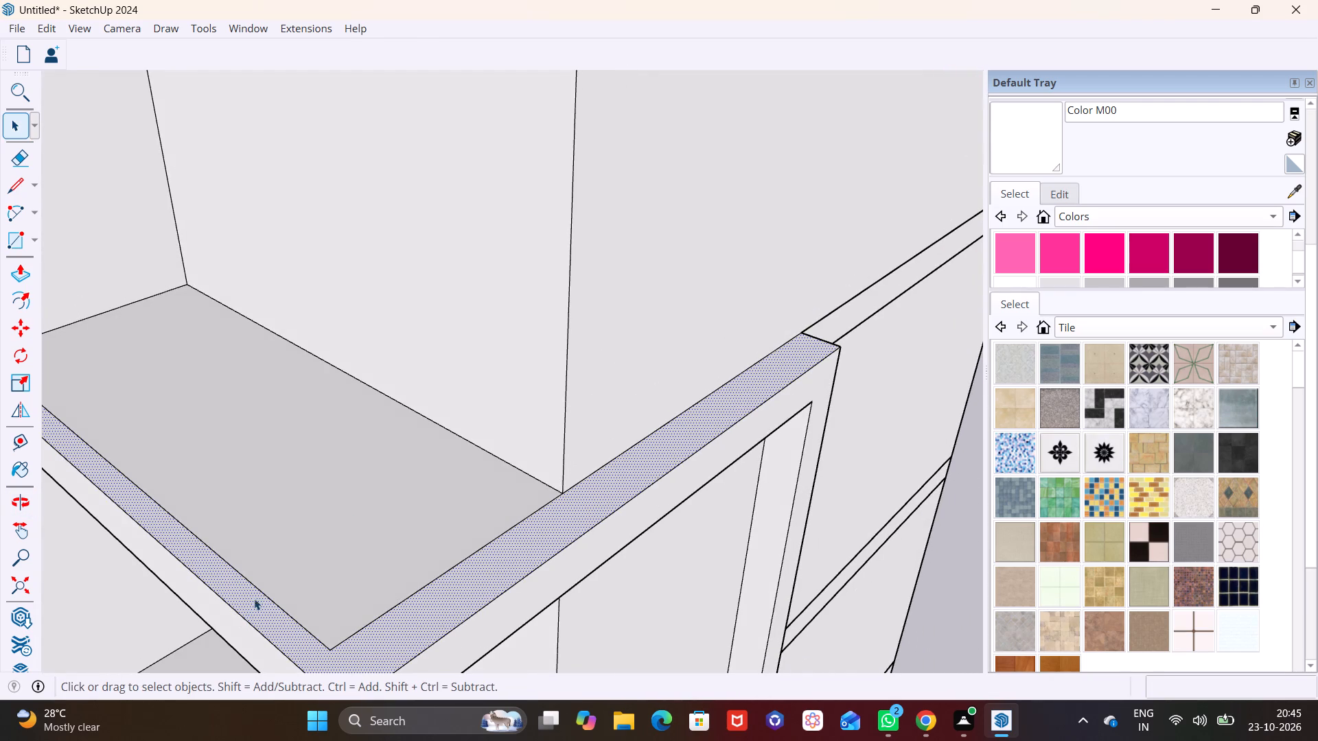
middle_drag(292, 558, 358, 408)
middle_drag(493, 619, 562, 351)
shift+middle_drag(701, 722, 732, 349)
Draw a rectangle of about 1' 3/8" by 11 5/8" on the front face of the downward post's foot.
scroll(778, 631, down, 2)
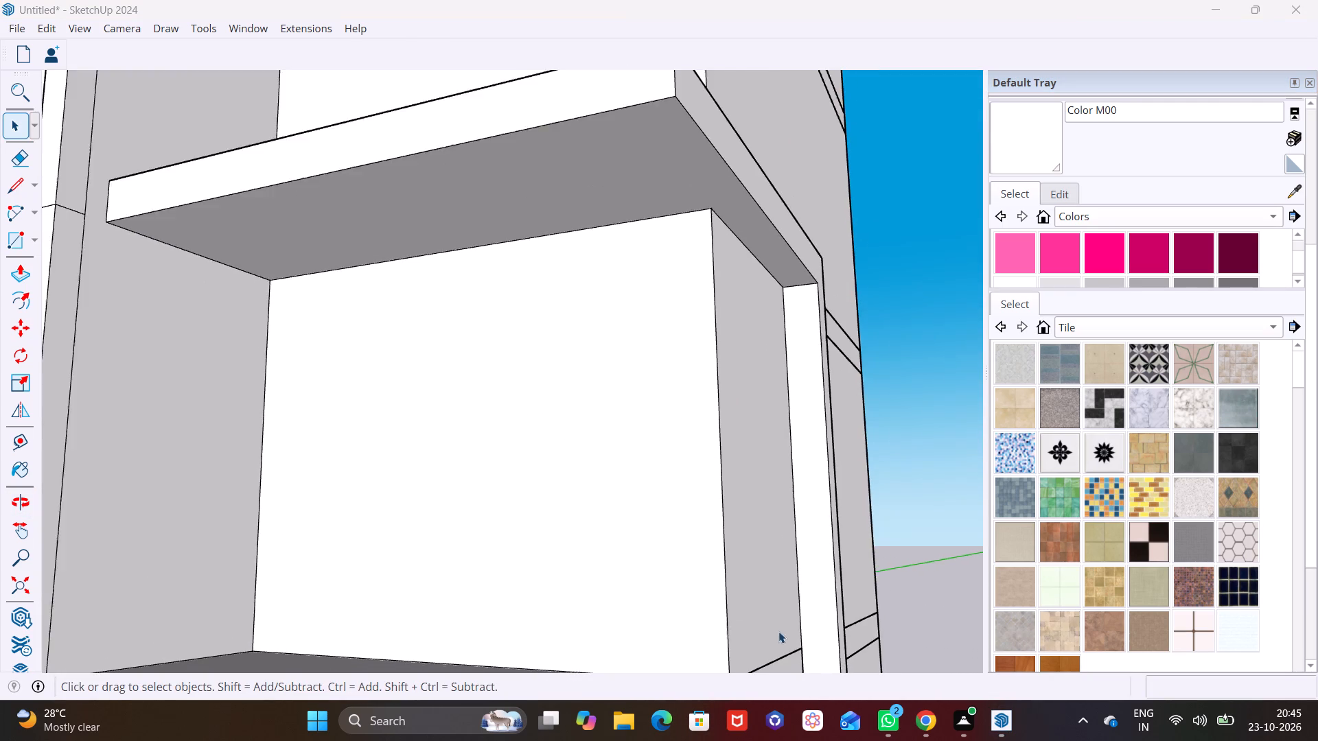
scroll(778, 631, down, 4)
middle_drag(704, 594, 667, 443)
middle_drag(673, 539, 678, 551)
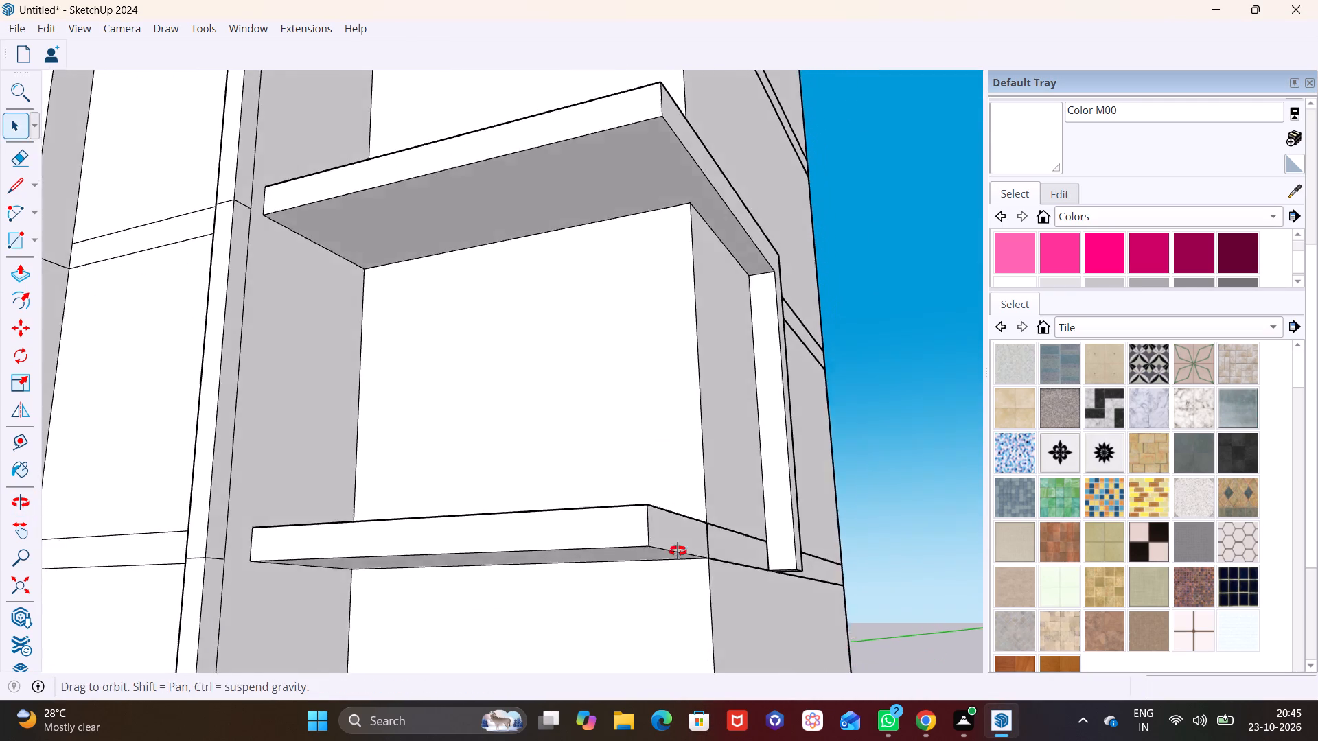
middle_drag(678, 551, 685, 591)
scroll(781, 568, up, 8)
click(36, 244)
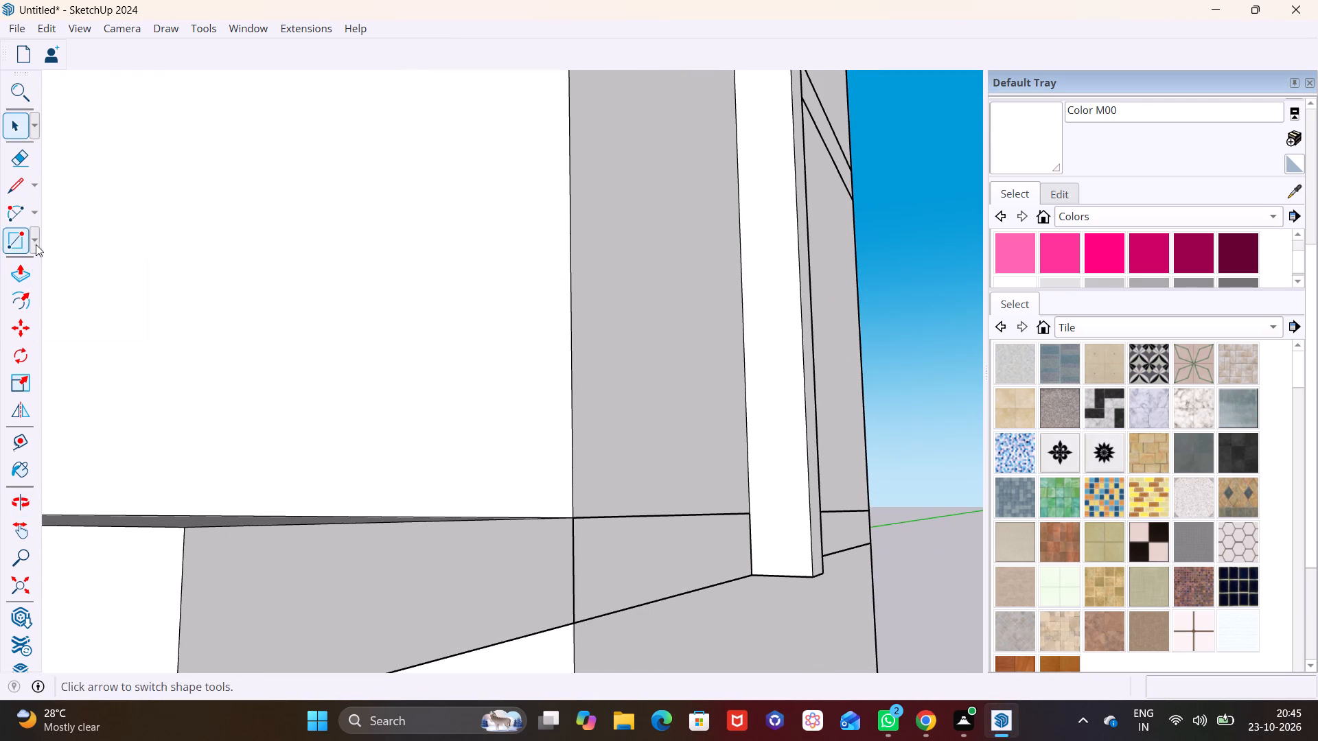
click(38, 261)
scroll(748, 491, up, 5)
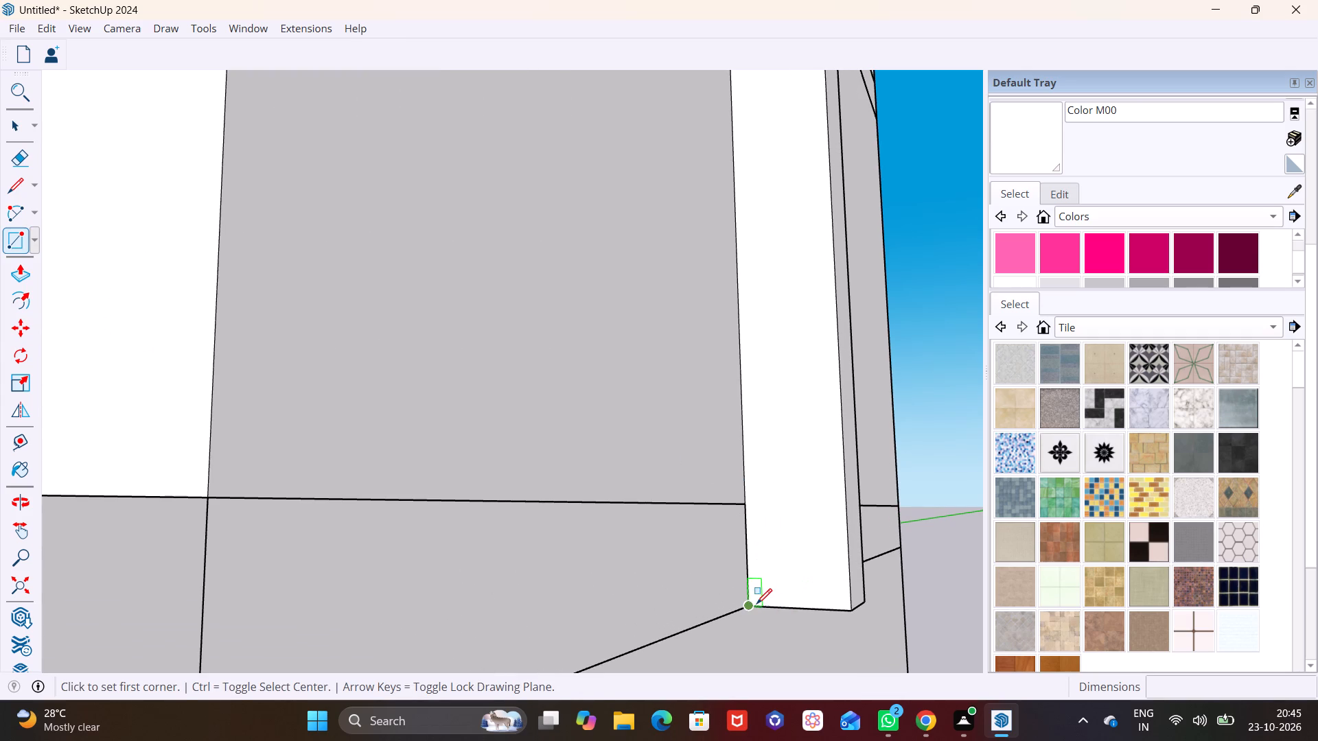
click(756, 604)
click(847, 502)
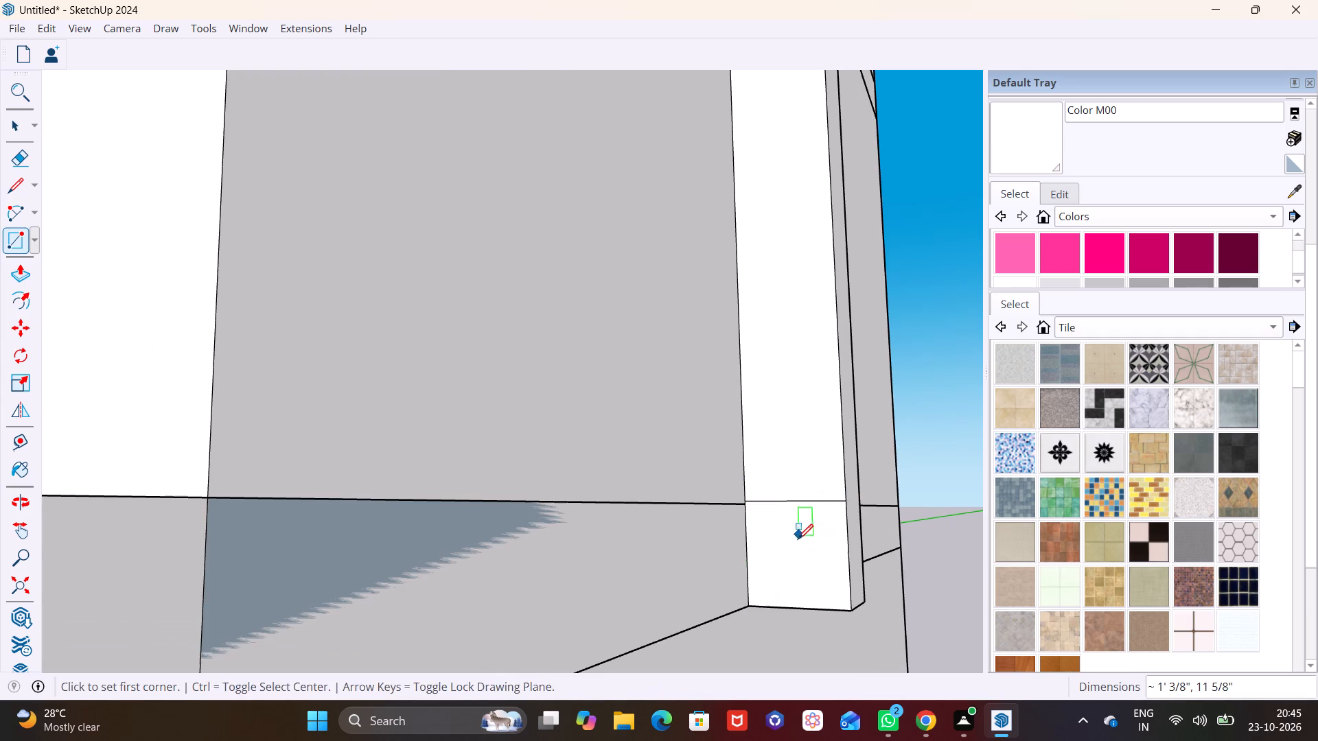
Pull the post-foot rectangle forward along the side wall as a bar projecting past the lower slab's front edge.
key(space)
click(794, 545)
click(29, 274)
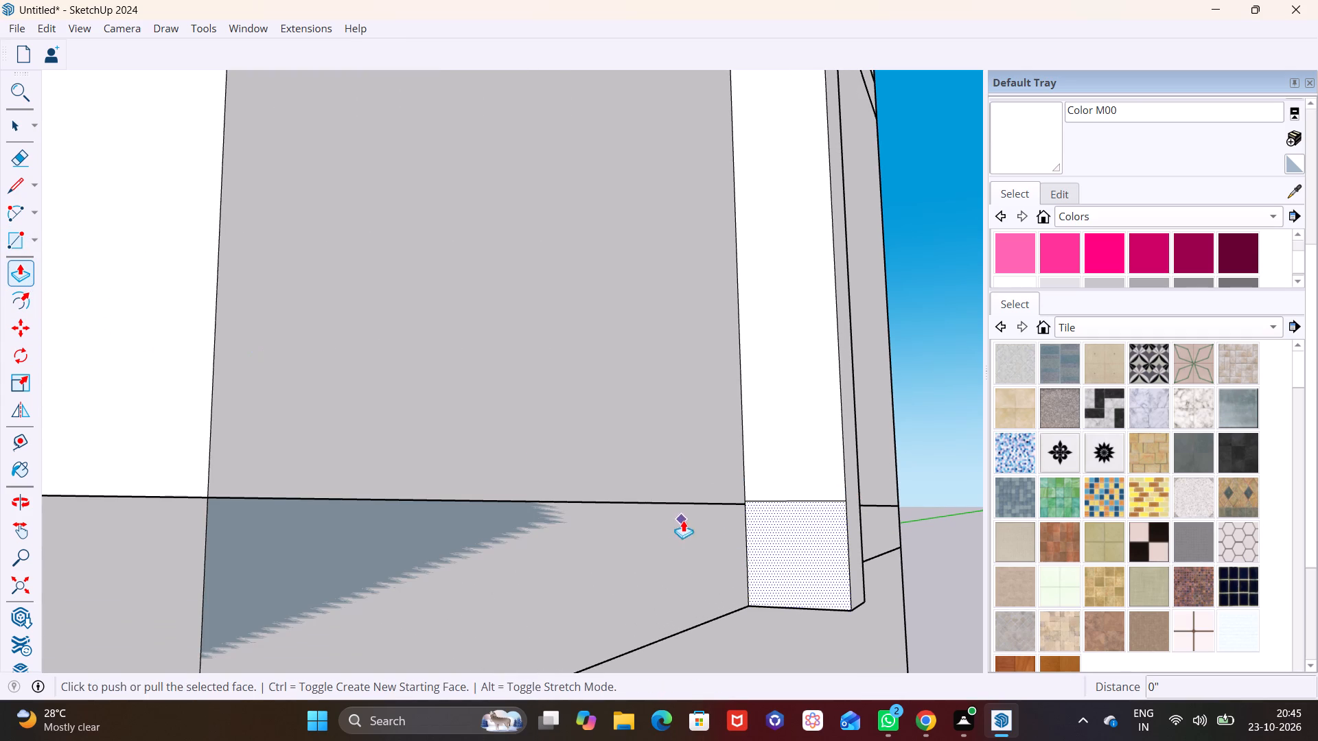
drag(811, 545, 344, 579)
scroll(348, 572, down, 12)
shift+middle_drag(332, 578, 730, 488)
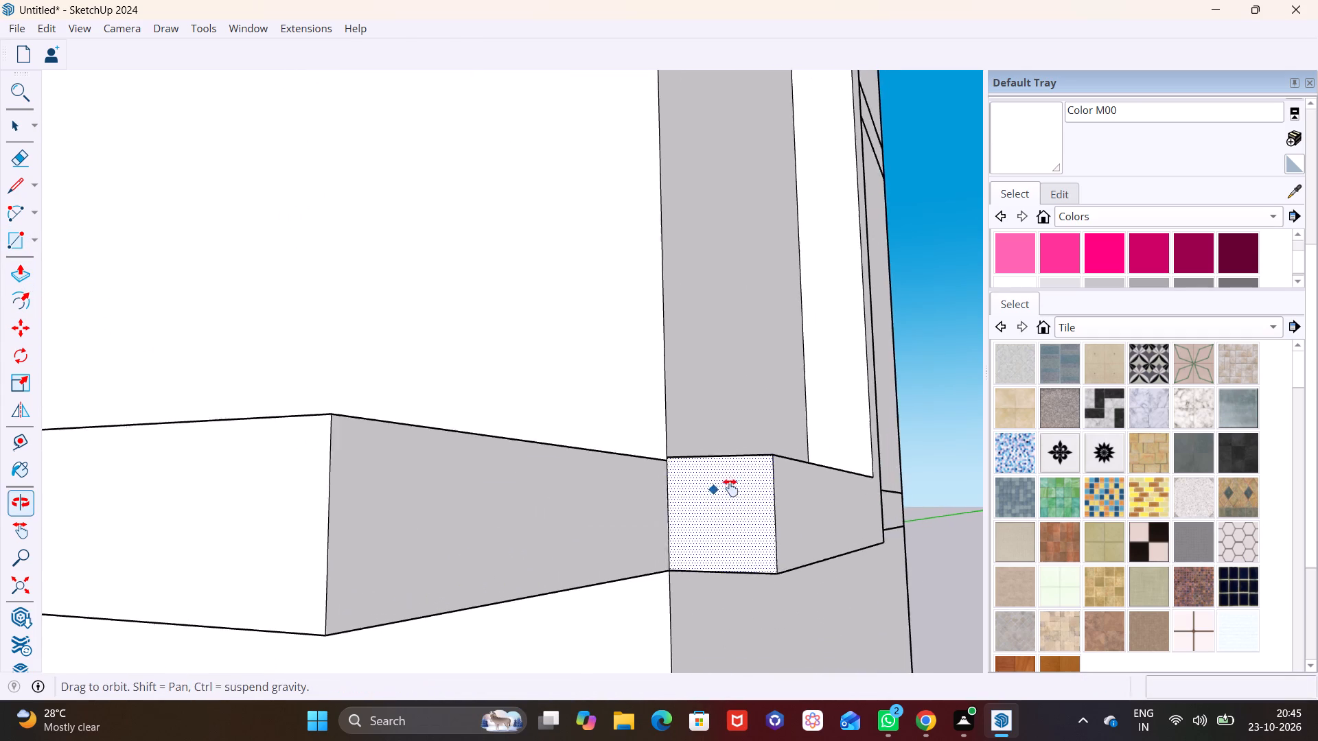
shift+middle_drag(730, 488, 732, 487)
shift+scroll(732, 487, down, 1)
drag(762, 519, 421, 540)
drag(470, 531, 407, 561)
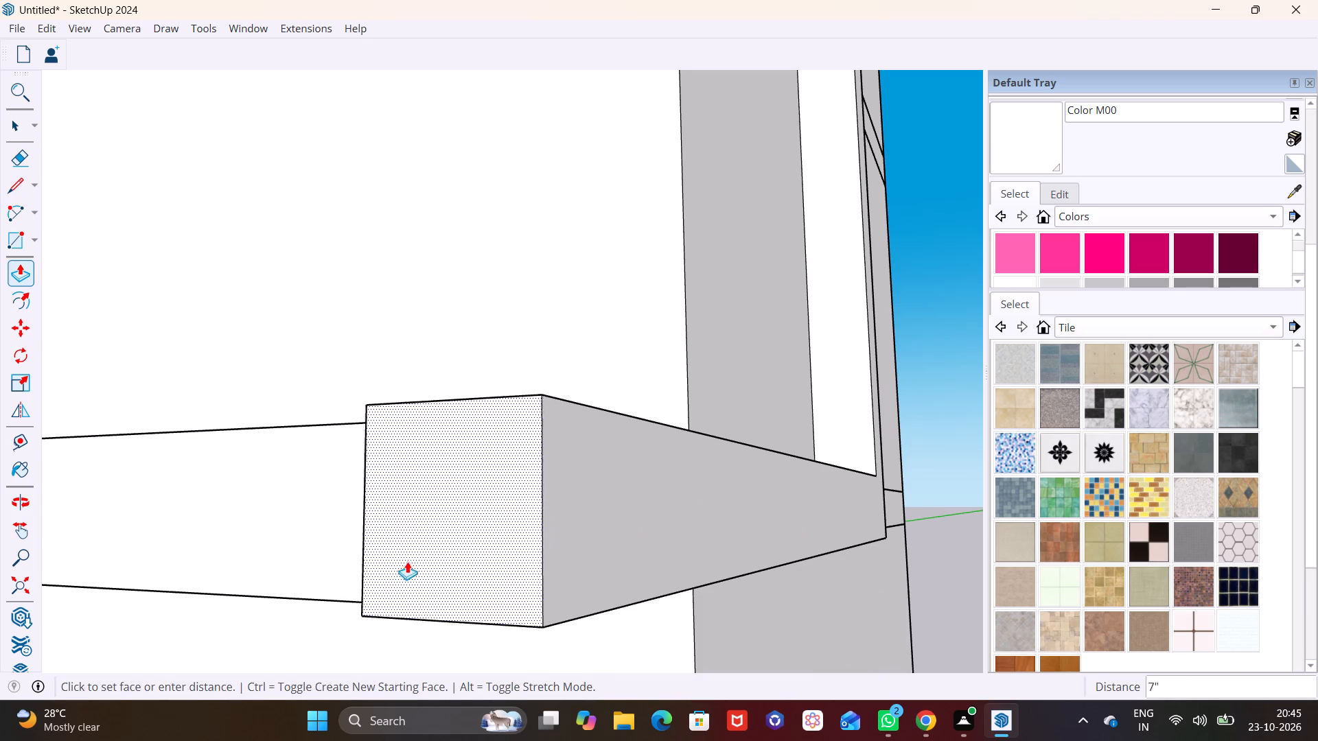
drag(407, 561, 375, 563)
click(371, 563)
Draw a rectangle on the inner face of the lower side bar's projecting end, between the bar's corner and the slab's front.
key(space)
middle_drag(380, 547, 835, 625)
scroll(458, 565, down, 3)
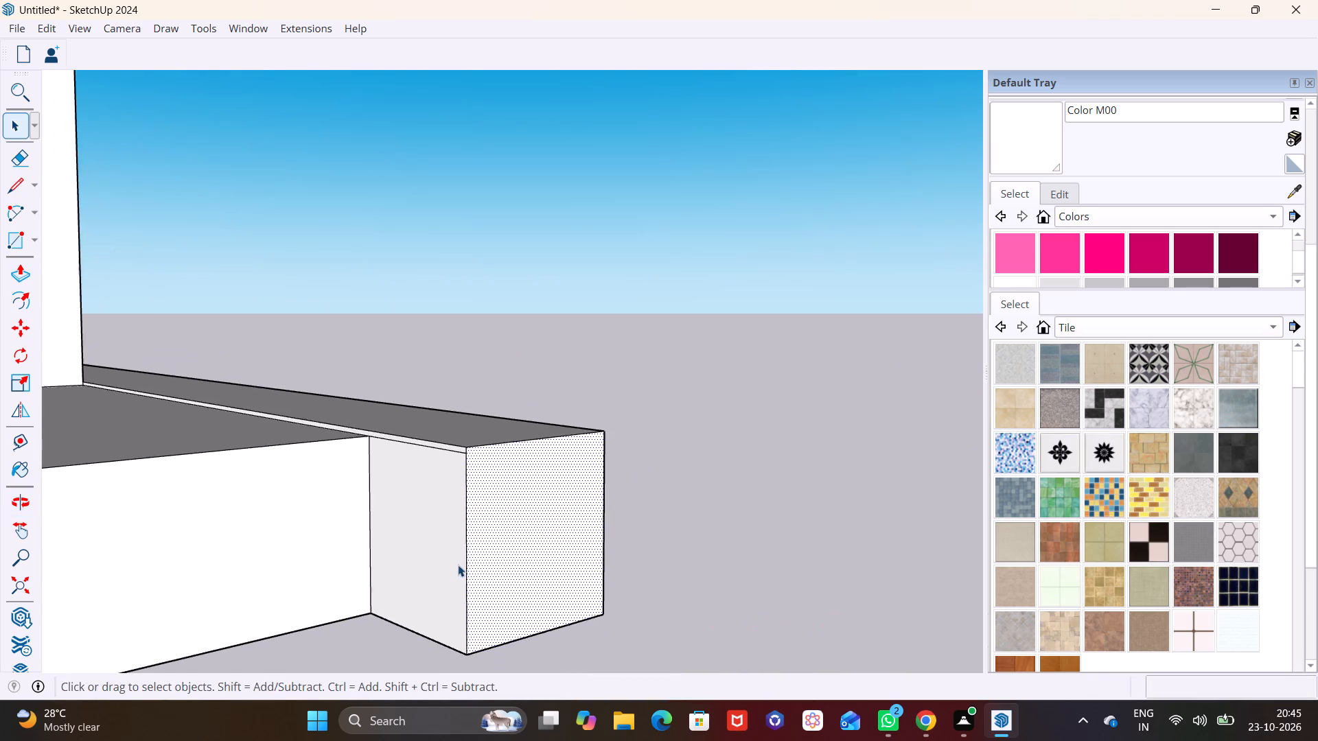
shift+middle_drag(487, 557, 704, 527)
click(37, 242)
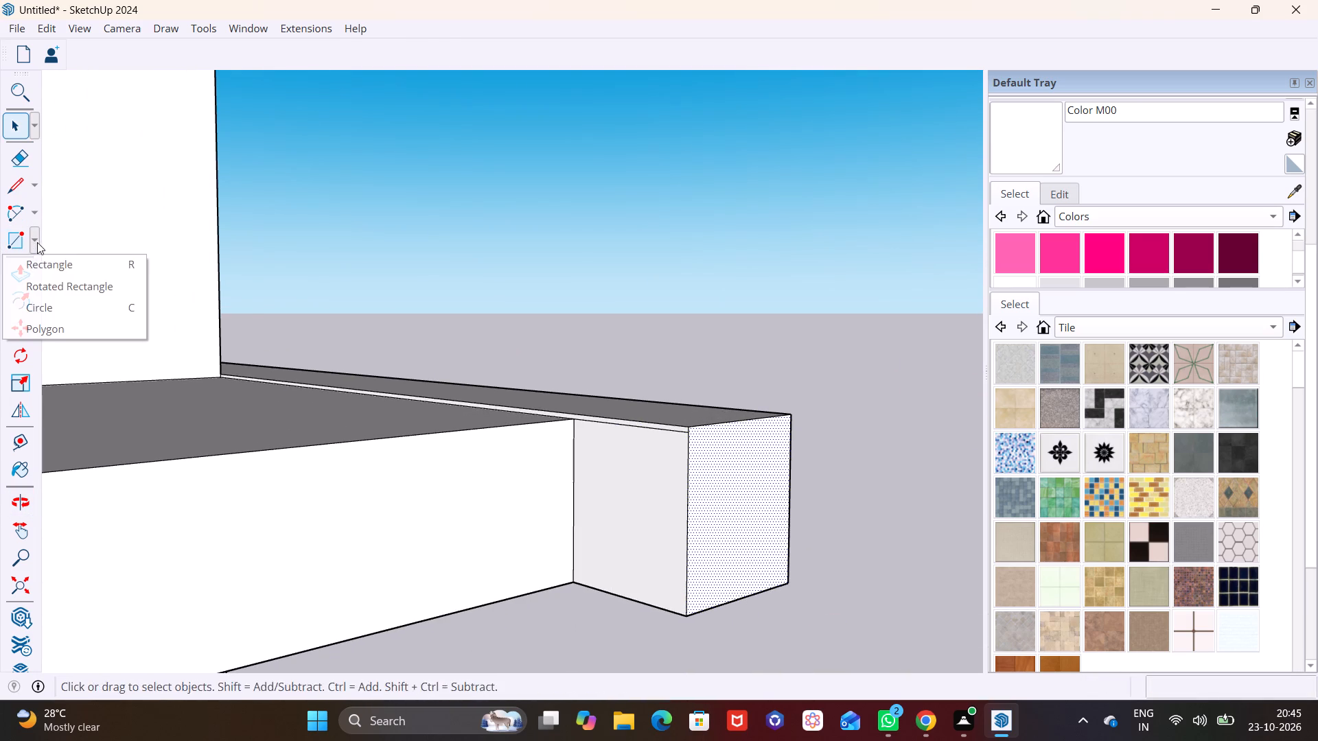
click(45, 266)
click(690, 426)
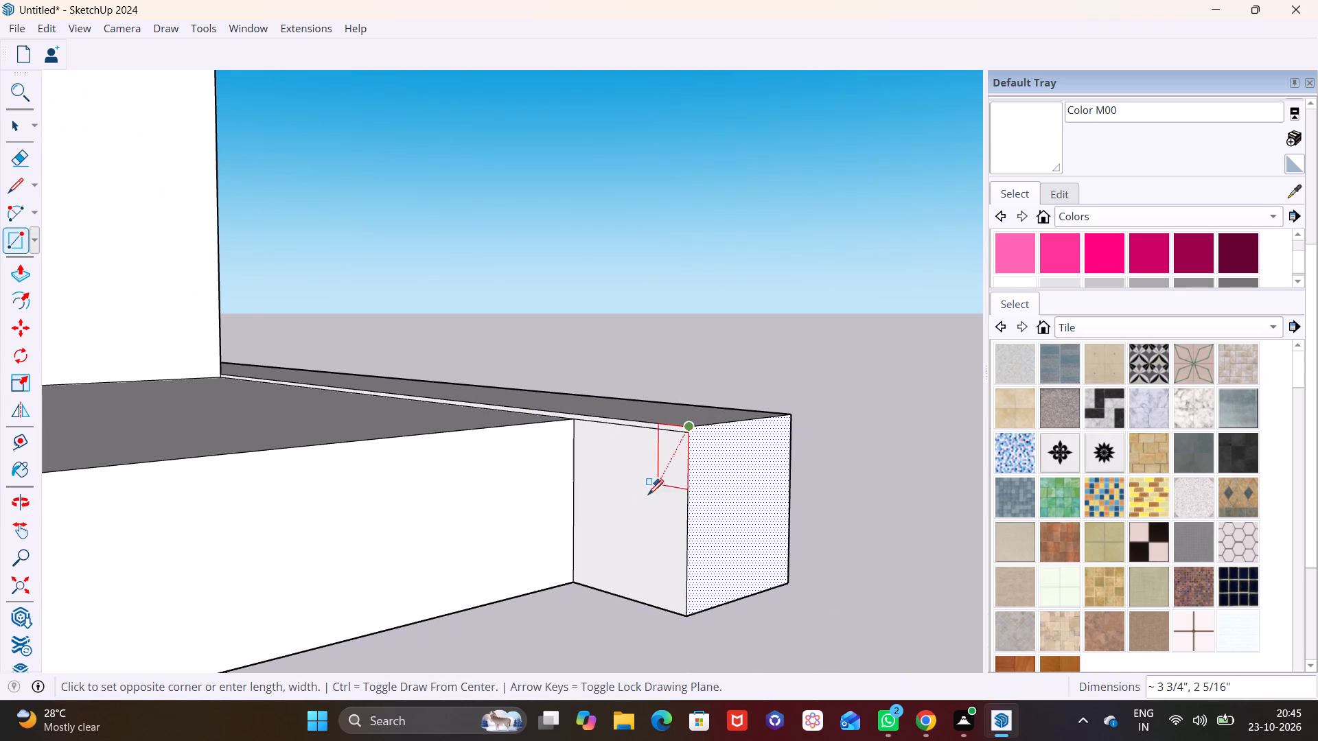
click(578, 580)
Pull the new rectangle along the lower slab's front edge as a bar reaching the vertical fin.
key(space)
click(674, 526)
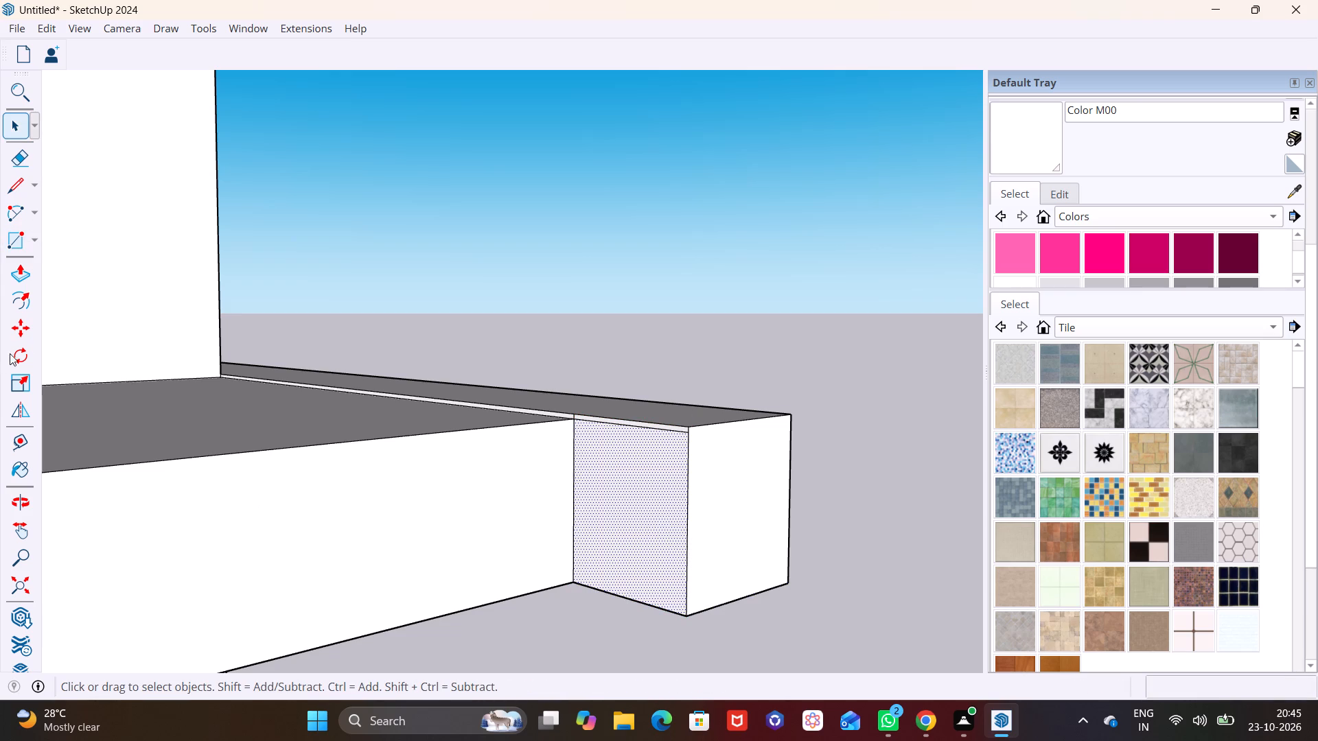
click(19, 277)
drag(653, 494, 347, 522)
scroll(381, 520, down, 5)
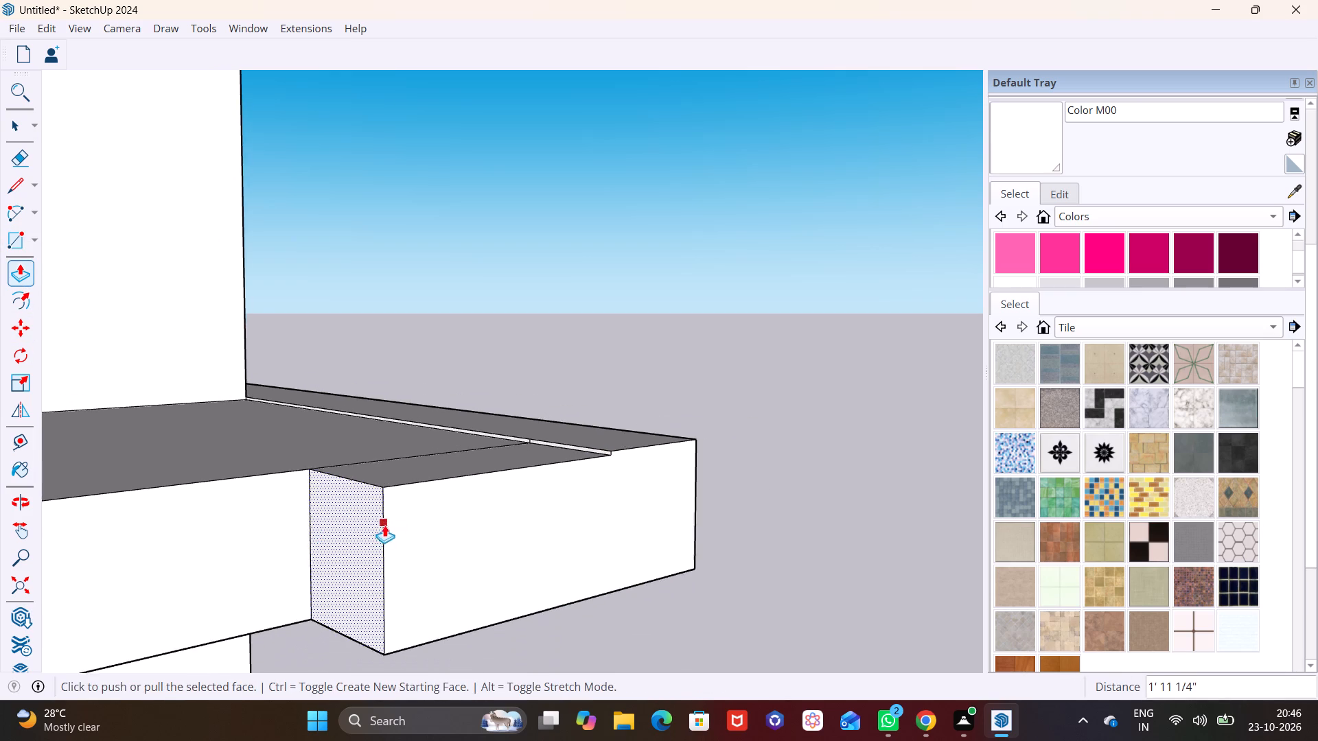
scroll(384, 525, down, 2)
shift+middle_drag(338, 543, 718, 466)
drag(722, 466, 229, 551)
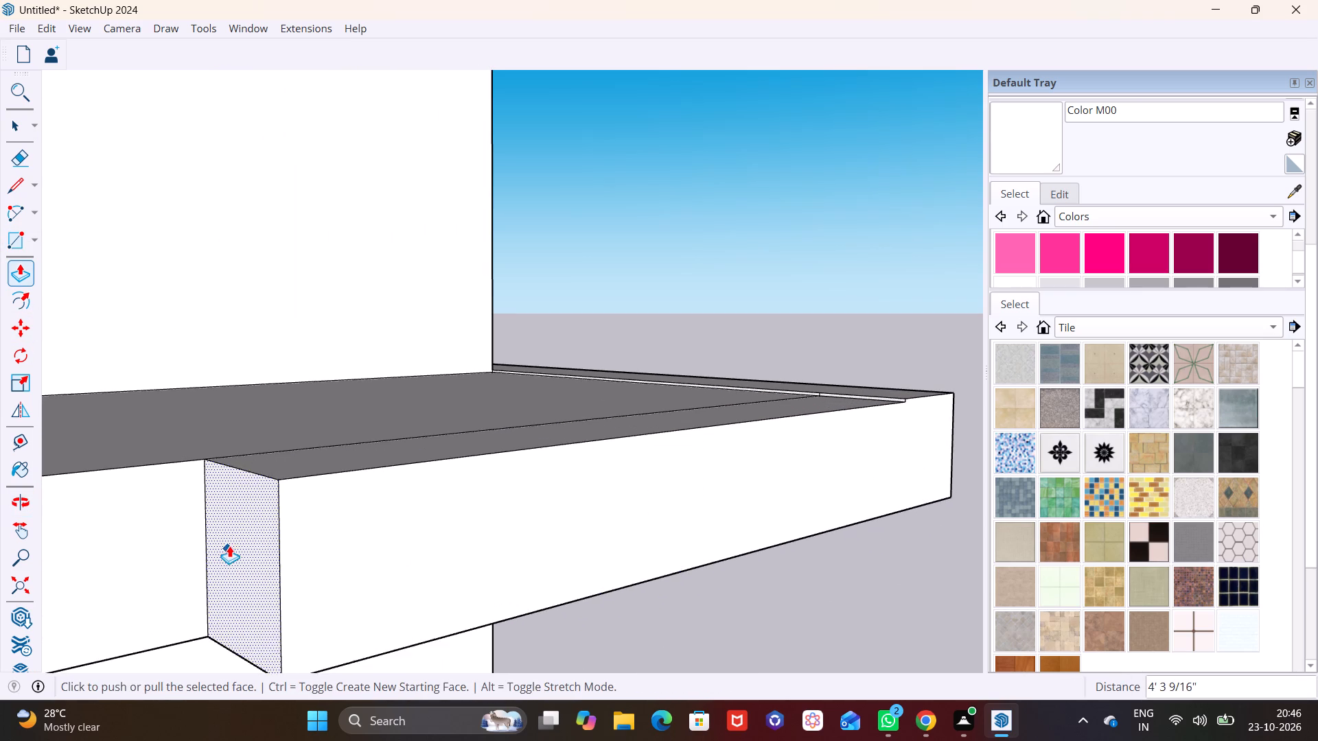
scroll(231, 543, down, 8)
shift+middle_drag(253, 535, 637, 471)
drag(622, 491, 164, 578)
scroll(181, 561, down, 7)
drag(163, 561, 146, 565)
middle_drag(287, 537, 142, 597)
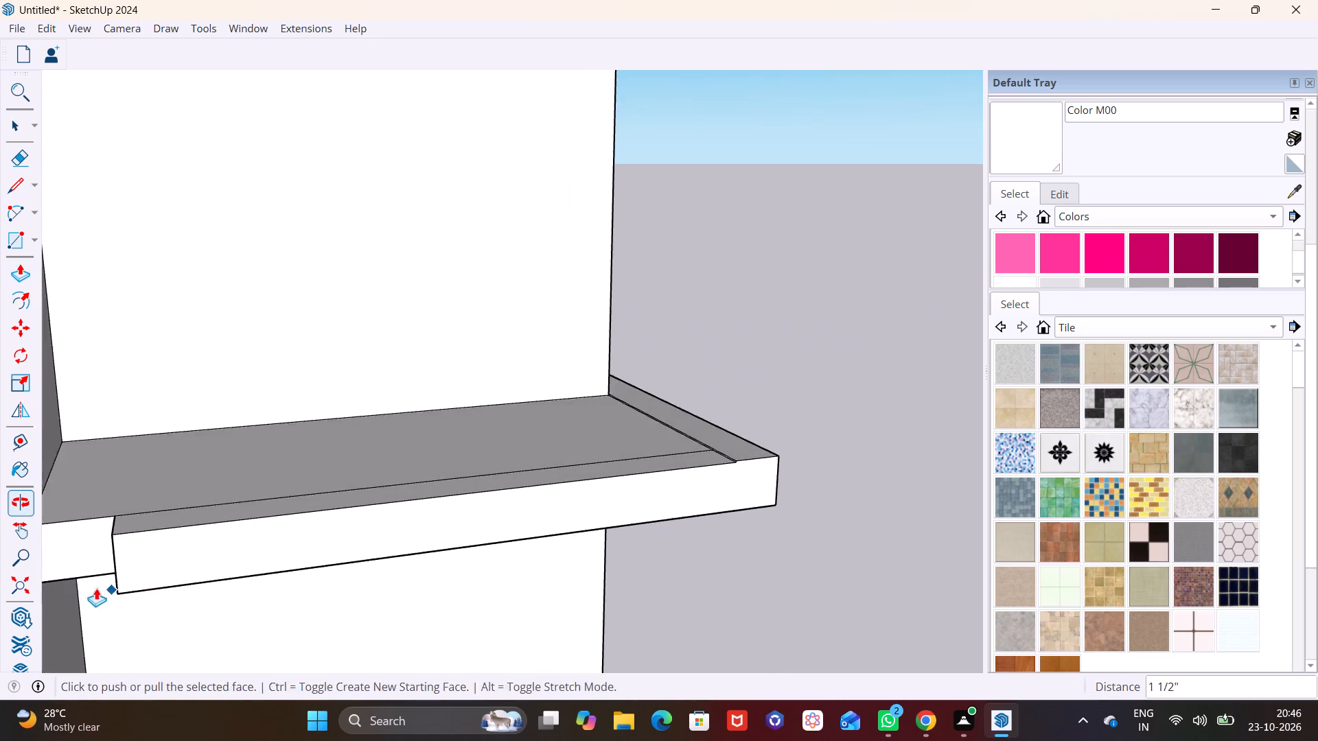
shift+middle_drag(98, 567, 535, 544)
scroll(549, 552, up, 11)
scroll(600, 508, down, 4)
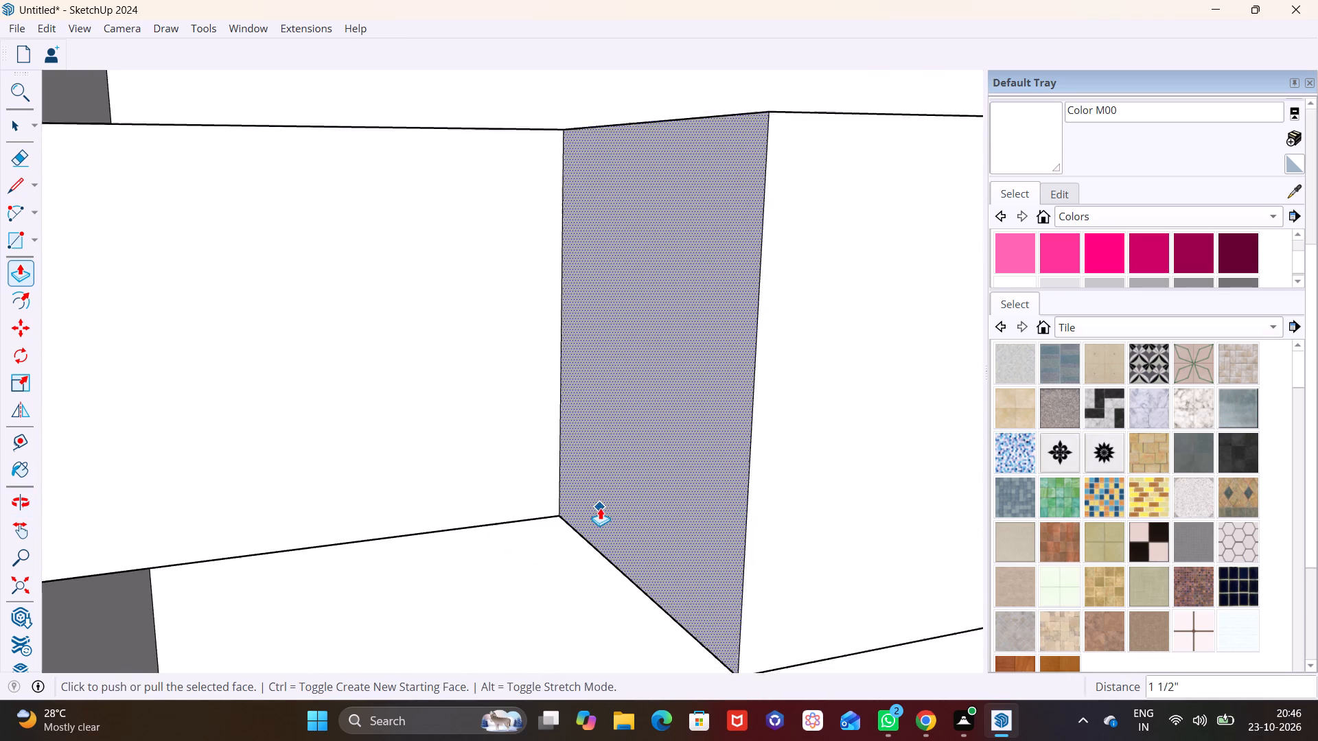
scroll(523, 509, down, 2)
drag(617, 494, 132, 535)
click(126, 535)
click(156, 515)
Undo the last push/pull on the lower front bar's end at the vertical fin.
key(space)
scroll(345, 496, down, 18)
middle_drag(430, 504, 301, 364)
scroll(301, 364, down, 1)
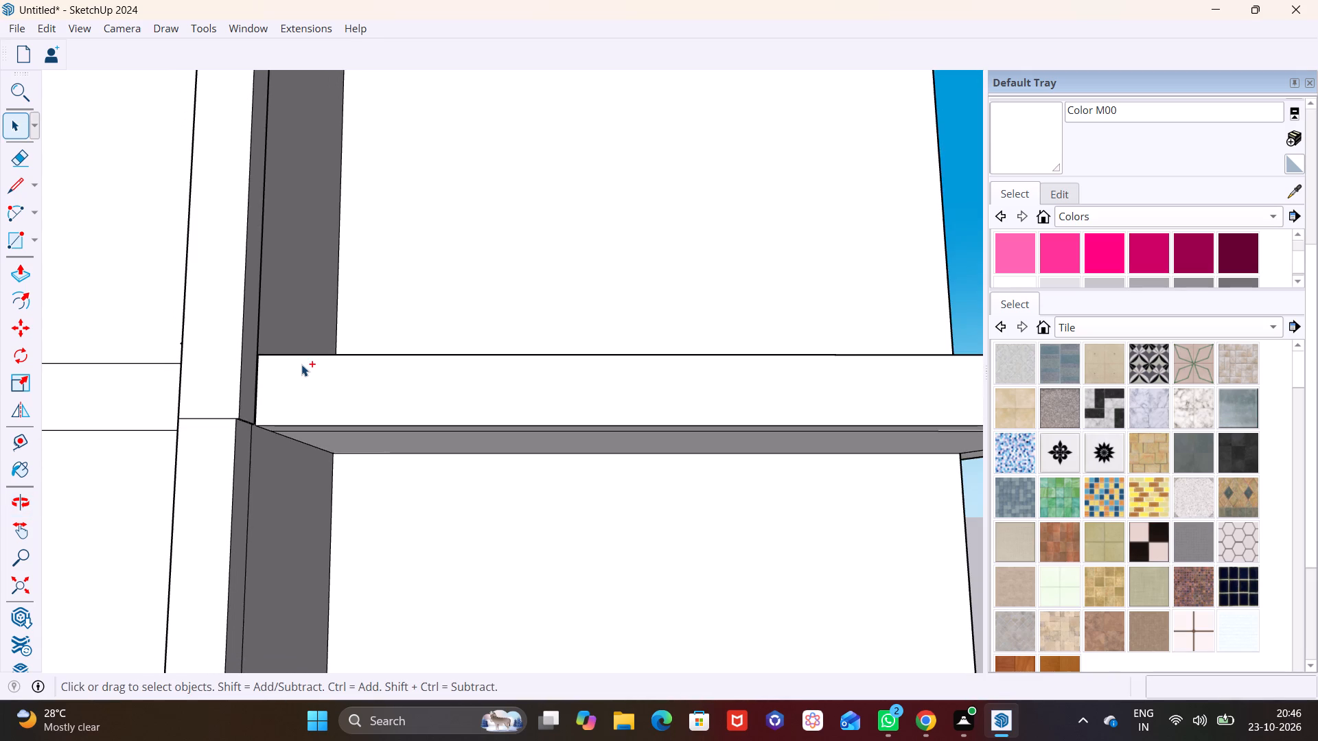
key(ctrl+z)
Examine where the lower front bar meets the vertical fin, and check the whole wrapped frame from the front and side.
scroll(252, 386, up, 7)
middle_drag(294, 397, 415, 464)
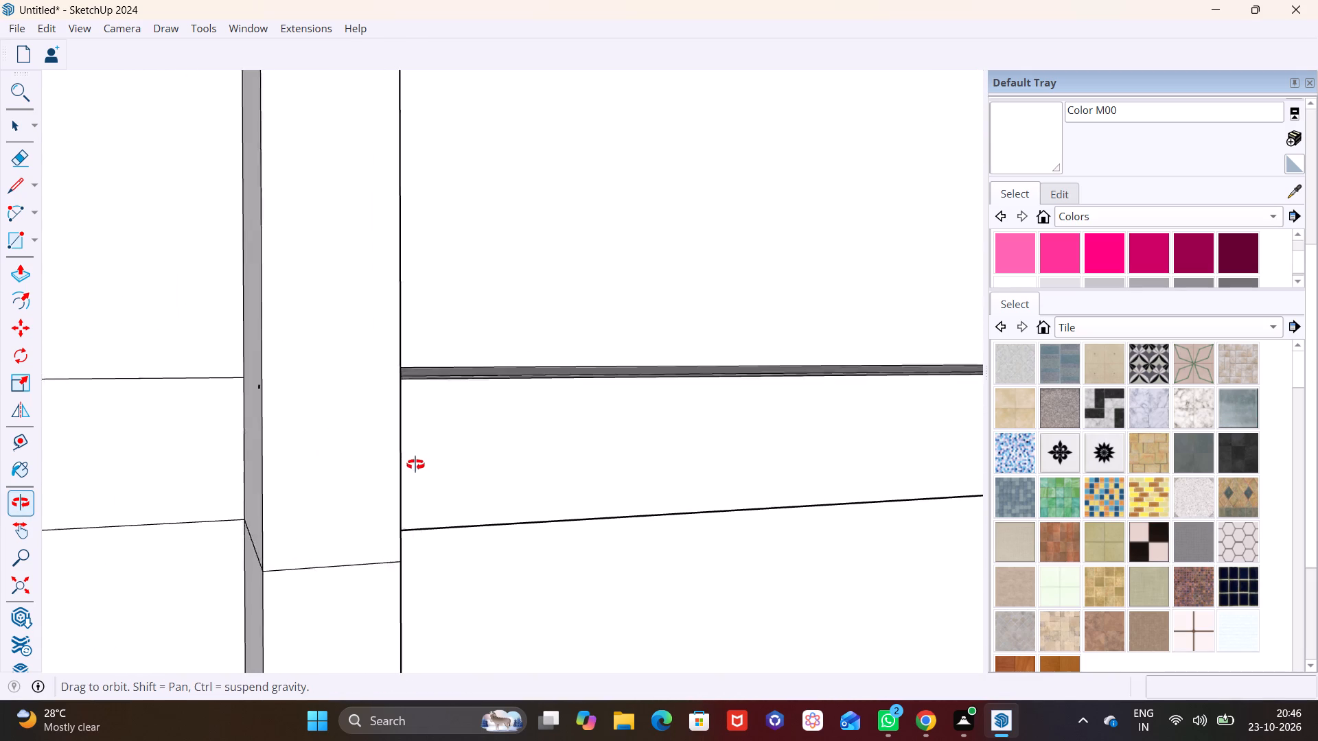
middle_drag(415, 464, 355, 522)
scroll(327, 498, up, 13)
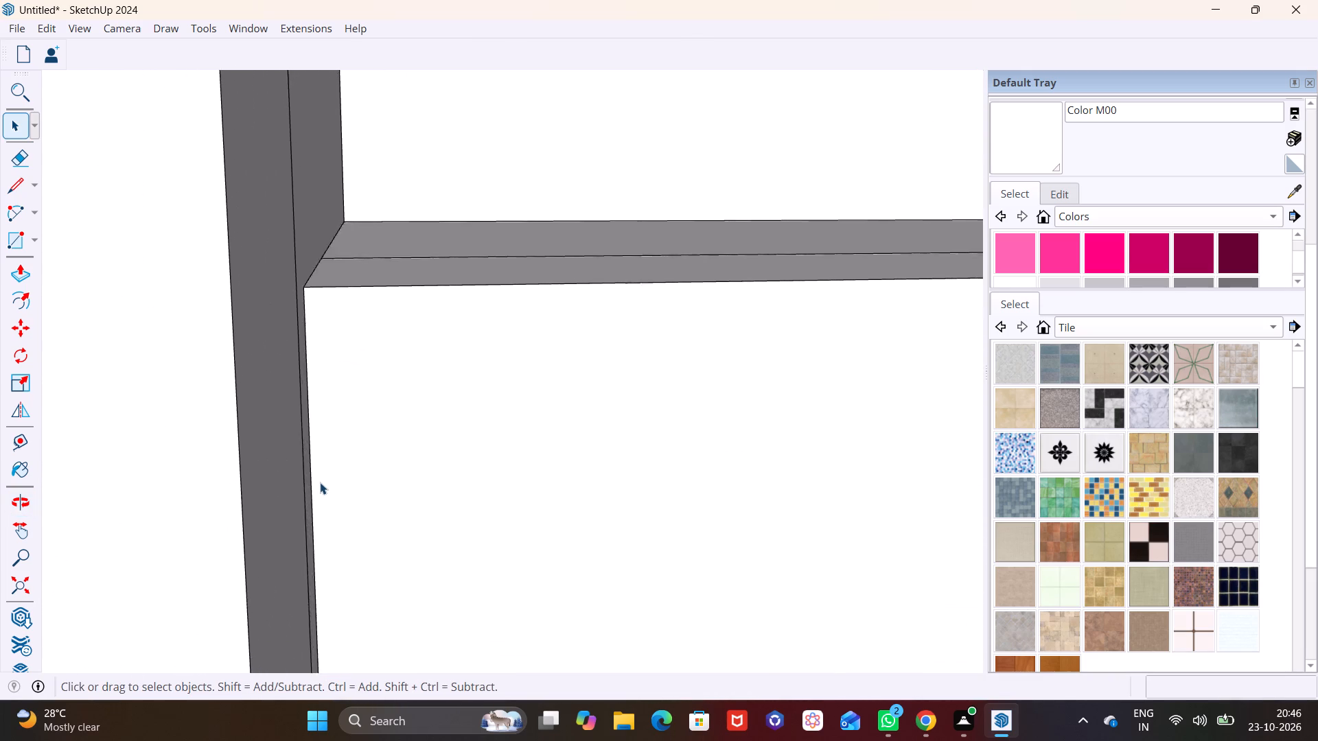
scroll(320, 482, up, 3)
middle_drag(337, 482, 329, 519)
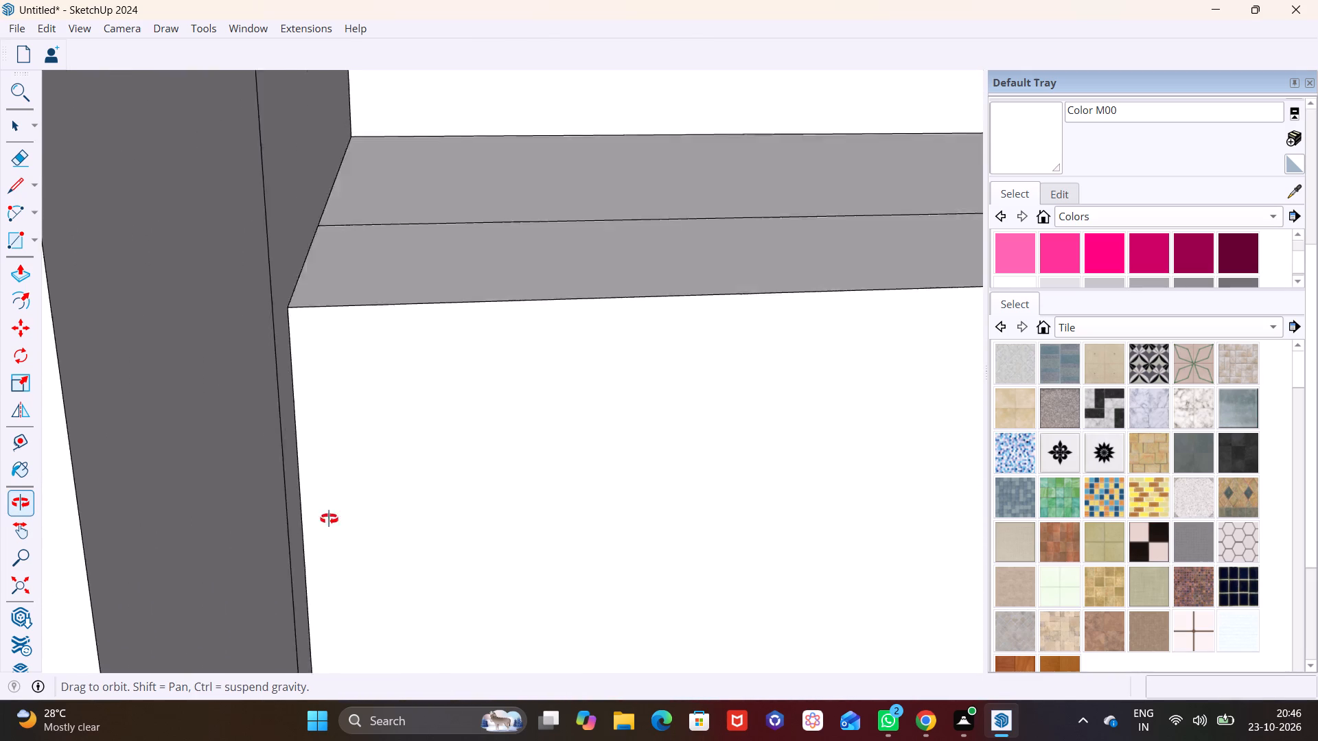
middle_drag(329, 519, 319, 506)
scroll(395, 494, down, 20)
scroll(395, 494, down, 5)
middle_drag(688, 527, 610, 414)
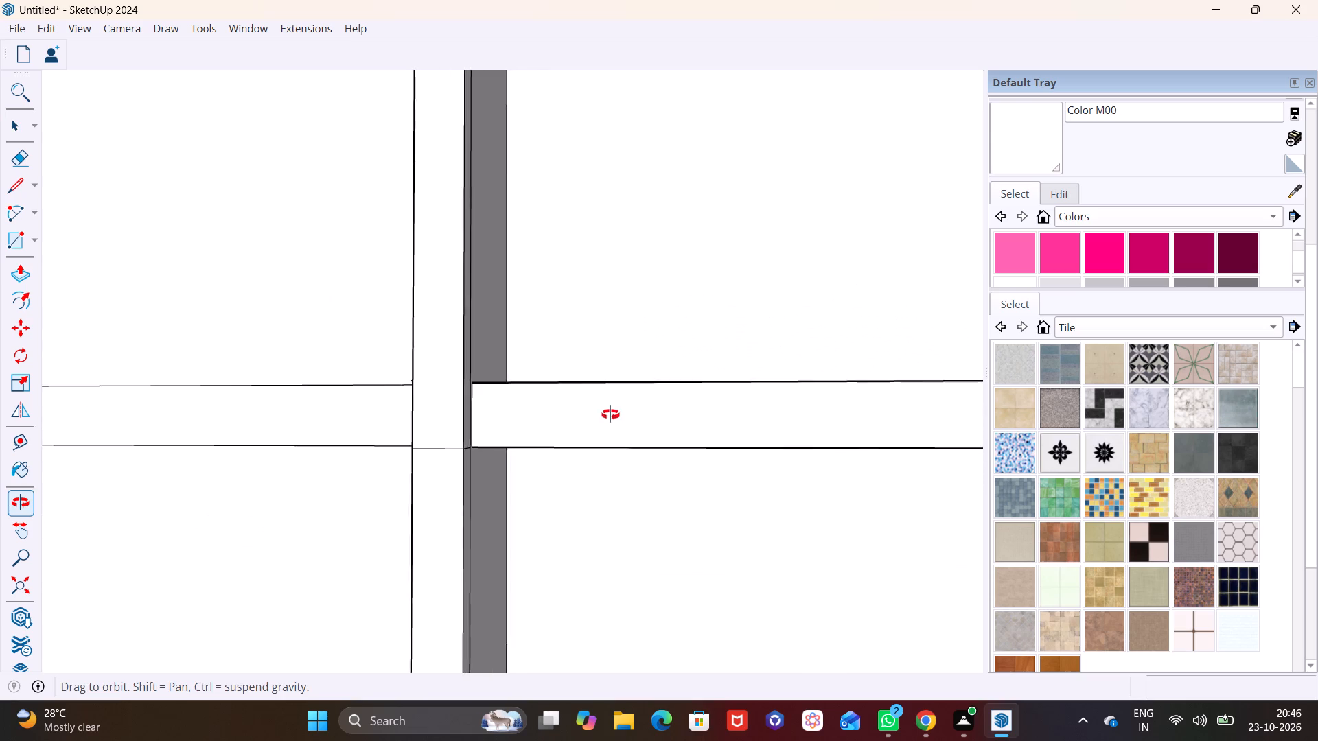
middle_drag(610, 414, 610, 413)
scroll(608, 412, down, 9)
middle_drag(845, 469, 628, 446)
scroll(559, 421, down, 4)
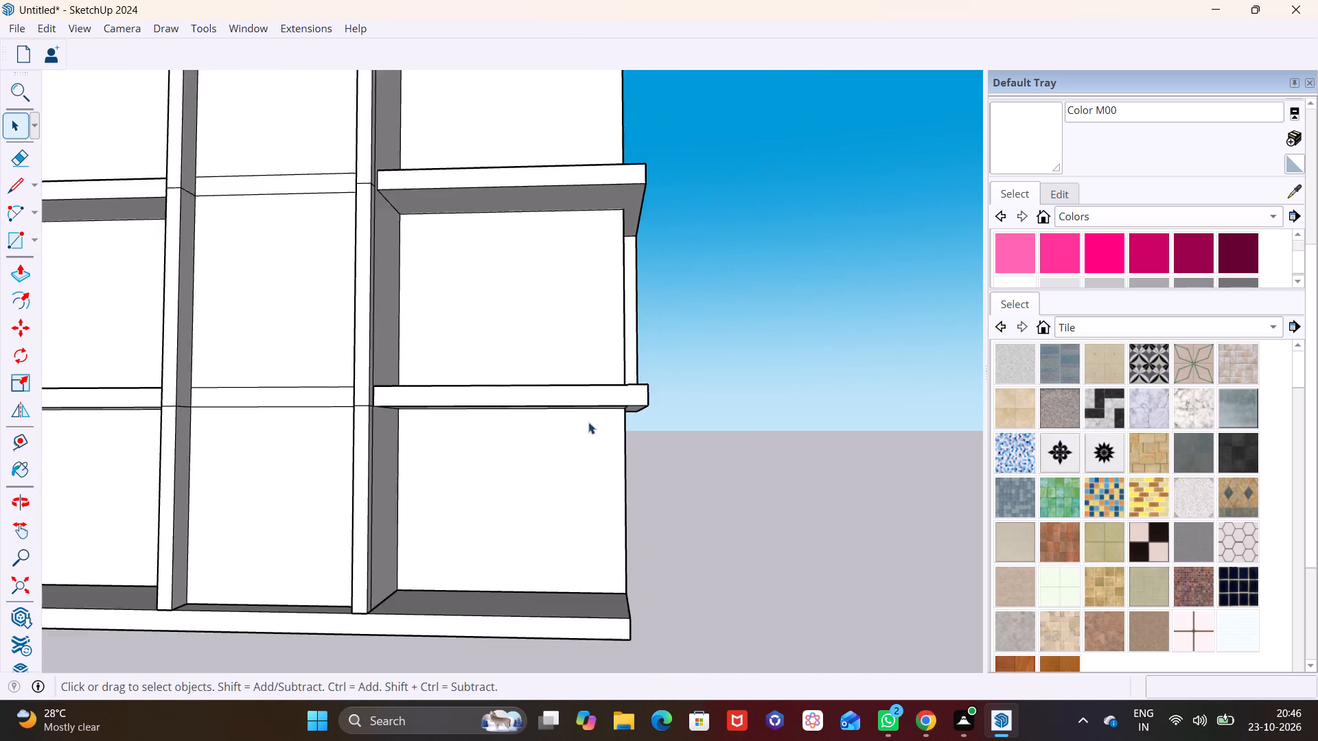
middle_drag(597, 422, 305, 475)
scroll(438, 352, up, 4)
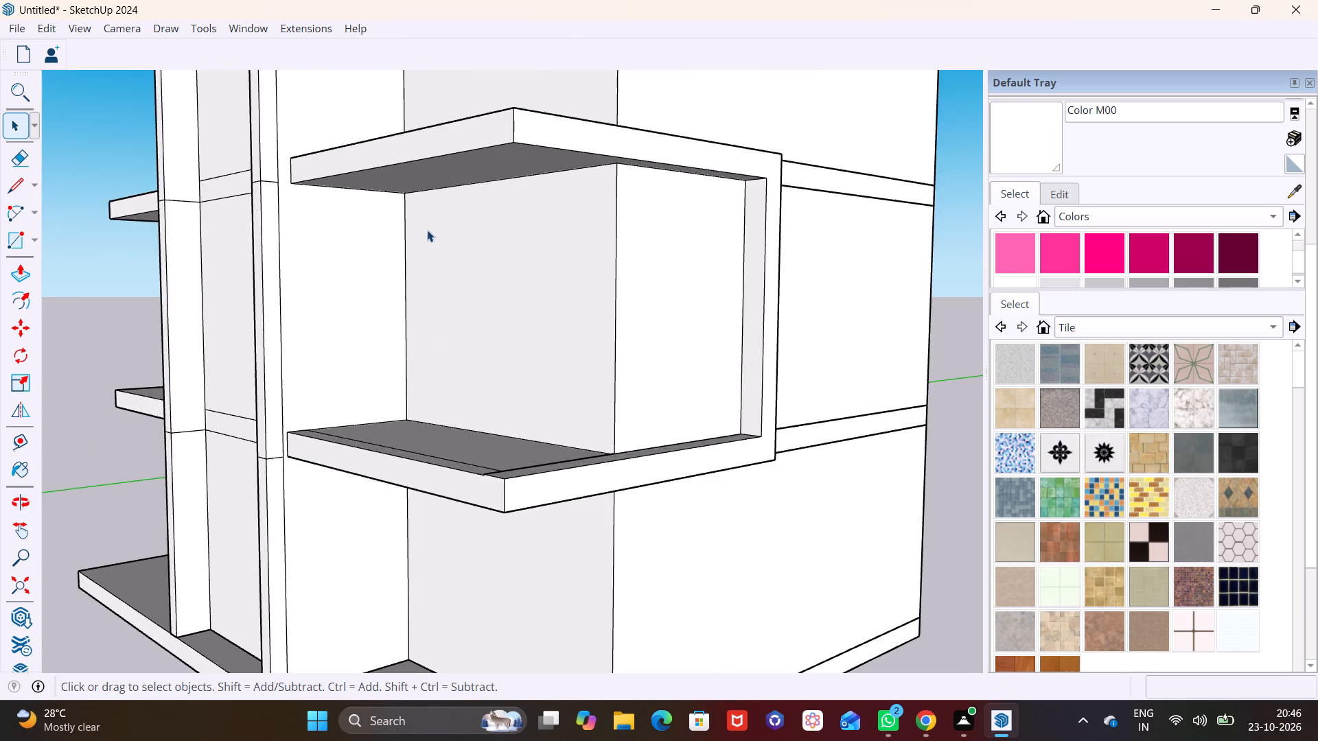
Pull the L-shaped top face of the upper frame bar up so the bar rises slightly above the slab's surface.
middle_drag(435, 216, 420, 402)
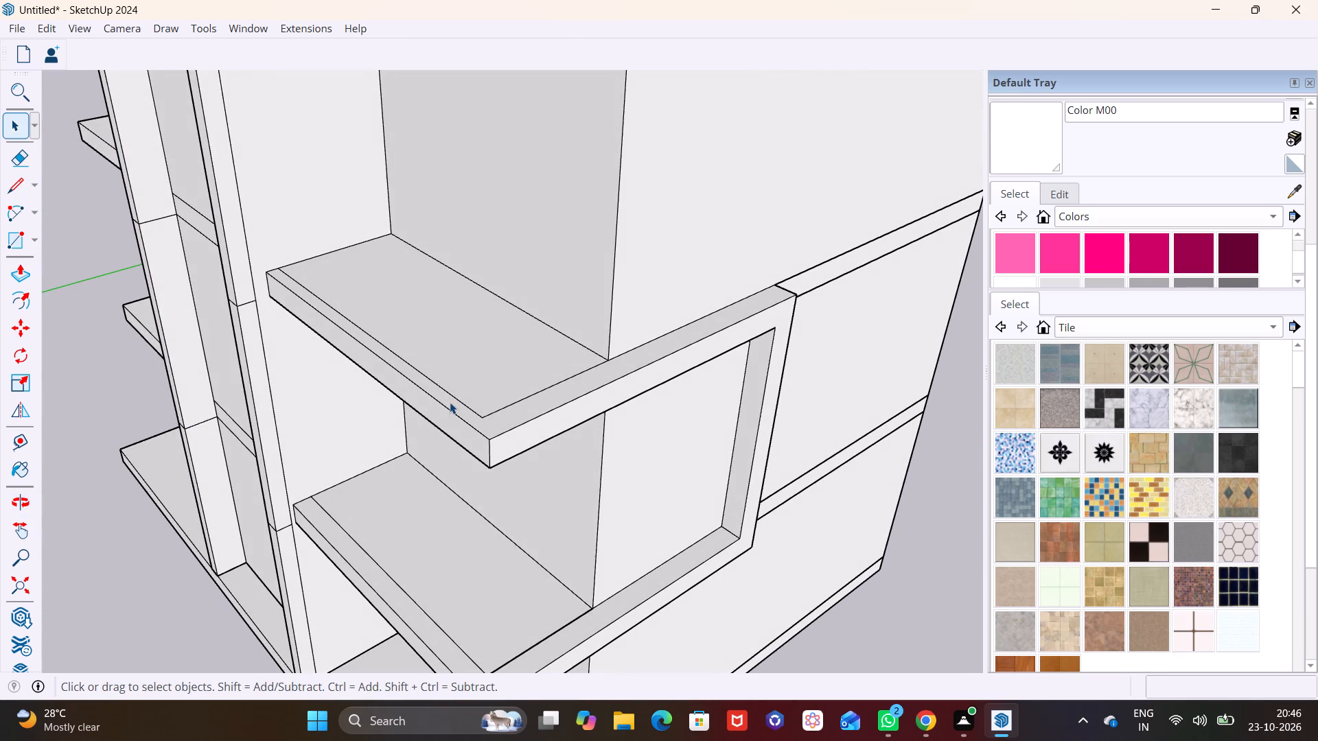
click(498, 419)
click(25, 265)
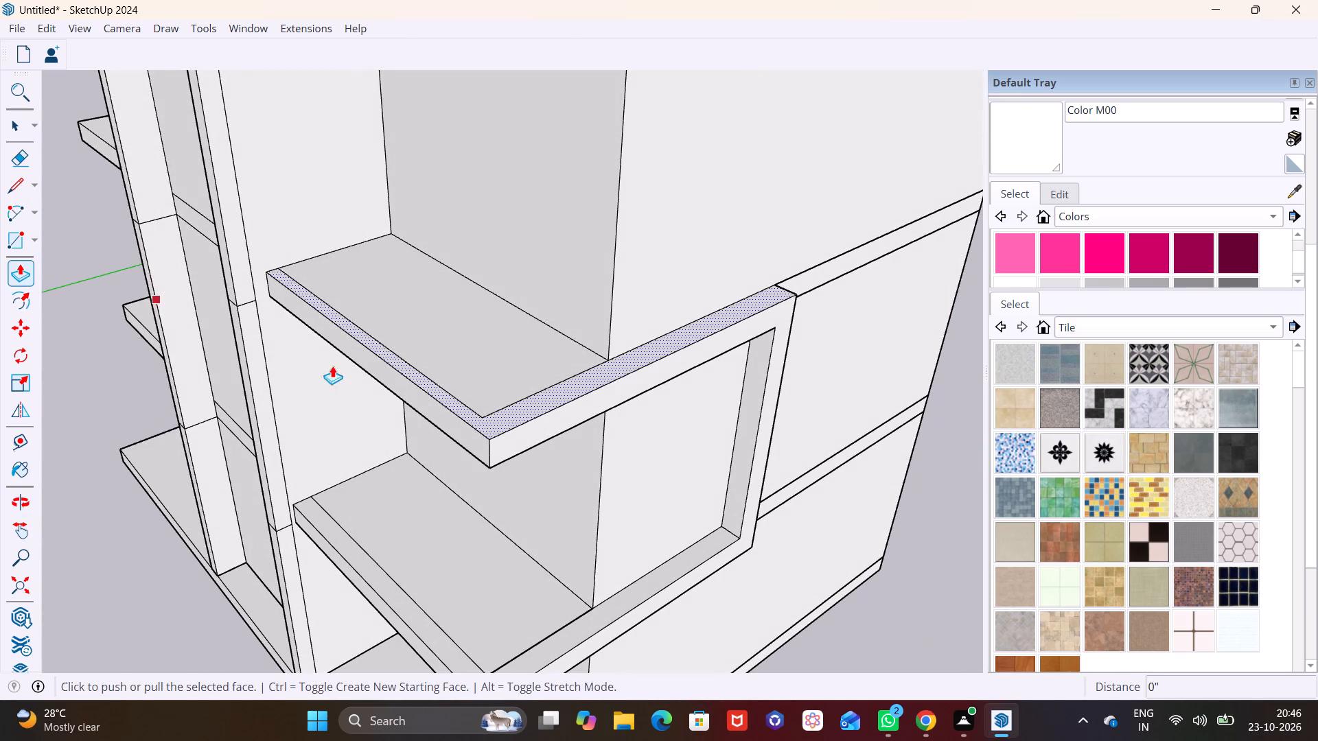
click(424, 384)
click(428, 373)
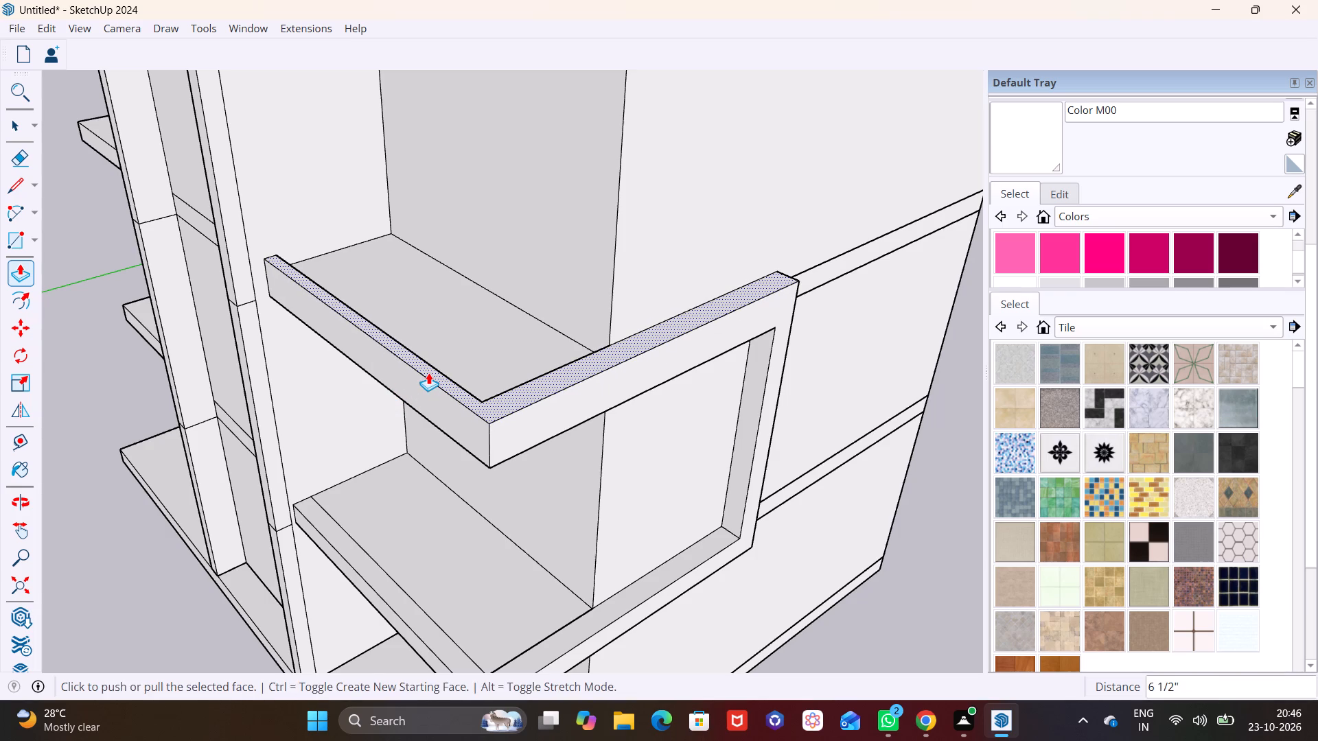
click(428, 373)
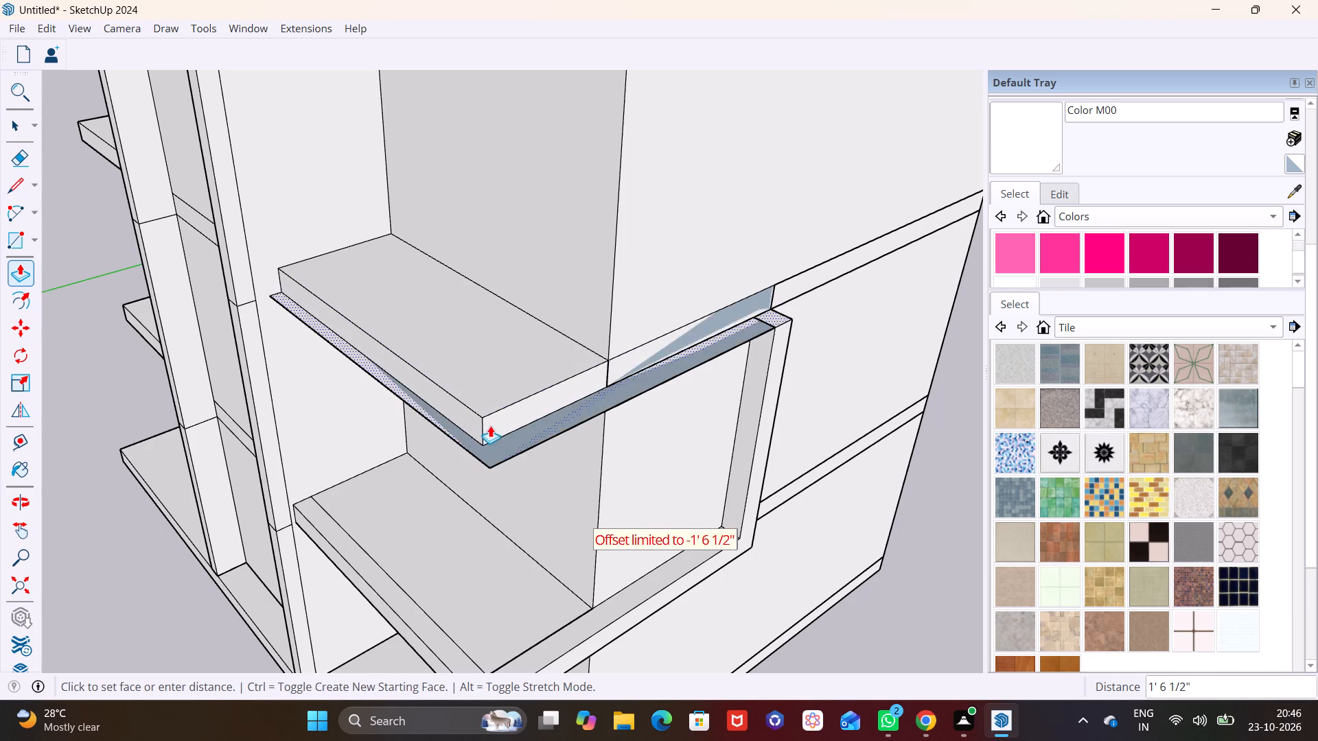
click(502, 387)
click(511, 410)
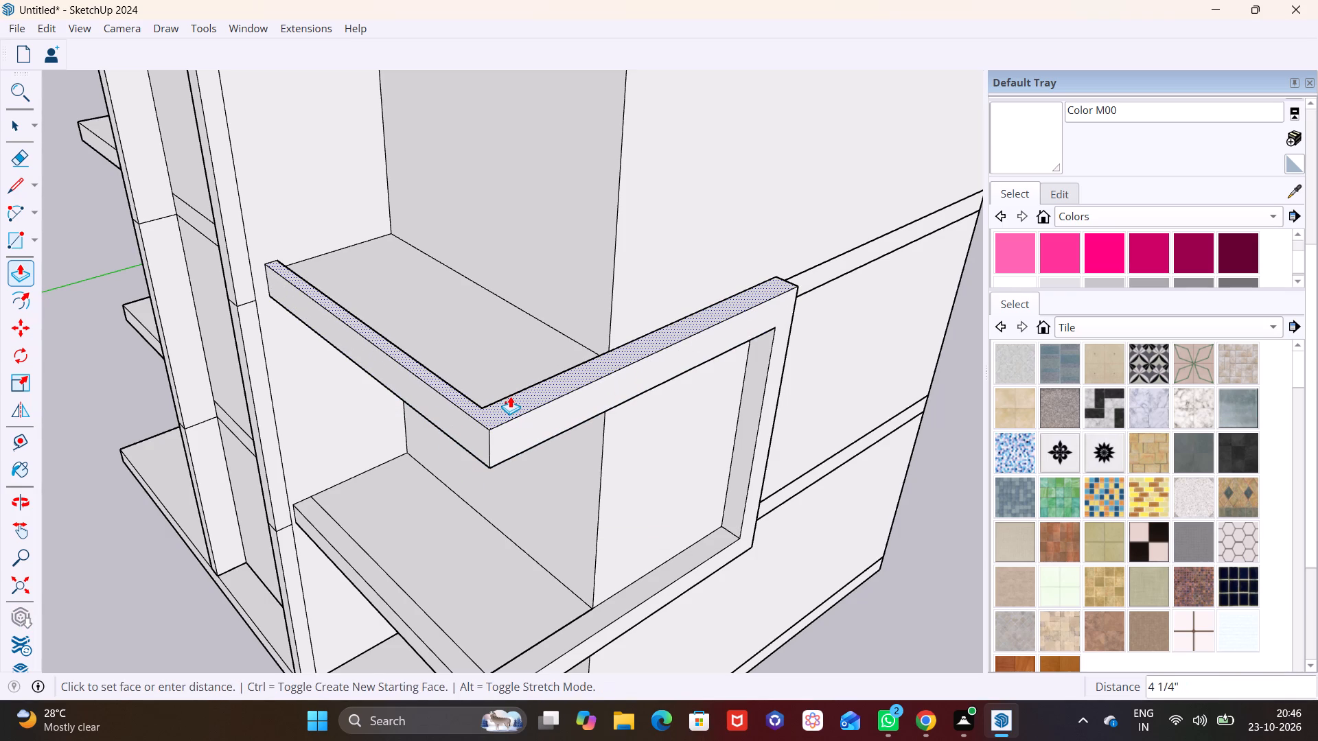
click(510, 396)
key(space)
Delete the top face of the lower frame's side bar, next to its corner seam with the front bar.
middle_drag(446, 469, 574, 295)
scroll(574, 295, down, 2)
shift+middle_drag(579, 321, 557, 333)
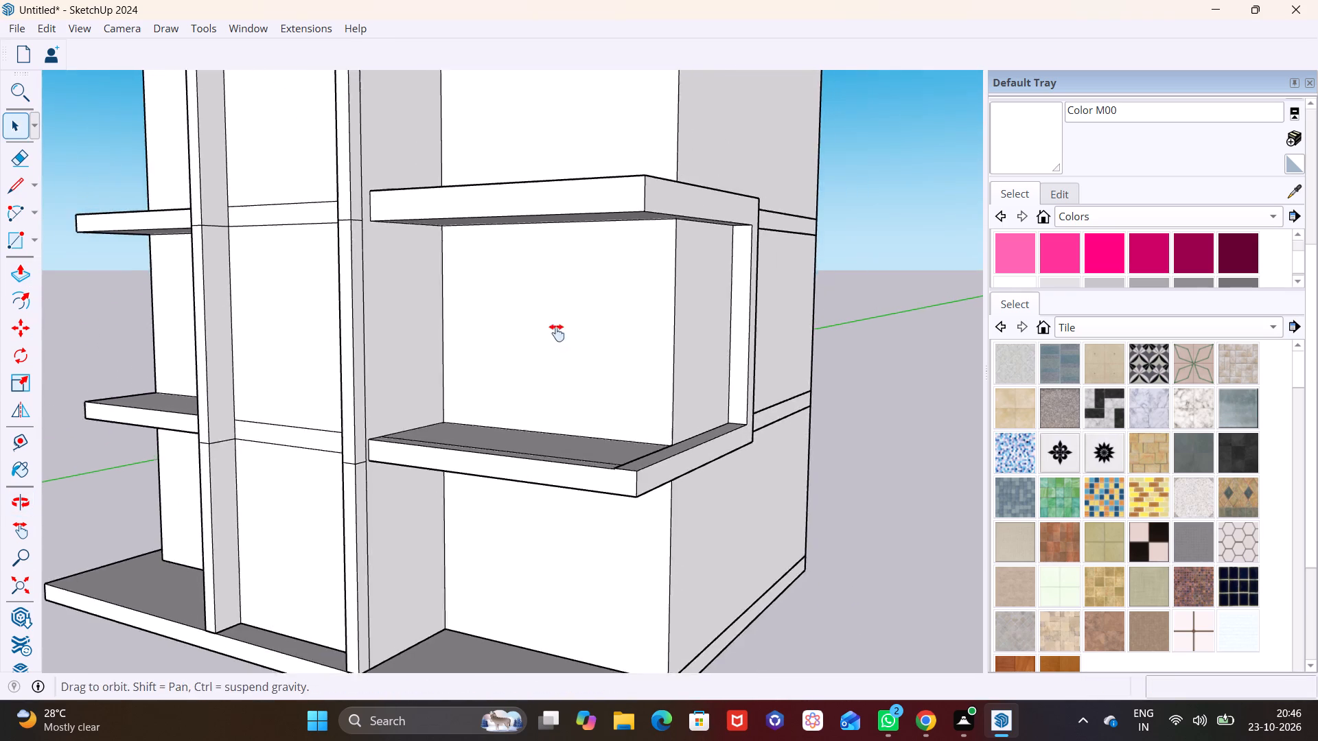
shift+middle_drag(557, 333, 417, 327)
scroll(437, 436, up, 2)
middle_drag(428, 462, 393, 539)
shift+middle_drag(407, 516, 415, 408)
middle_drag(427, 416, 414, 502)
key(space)
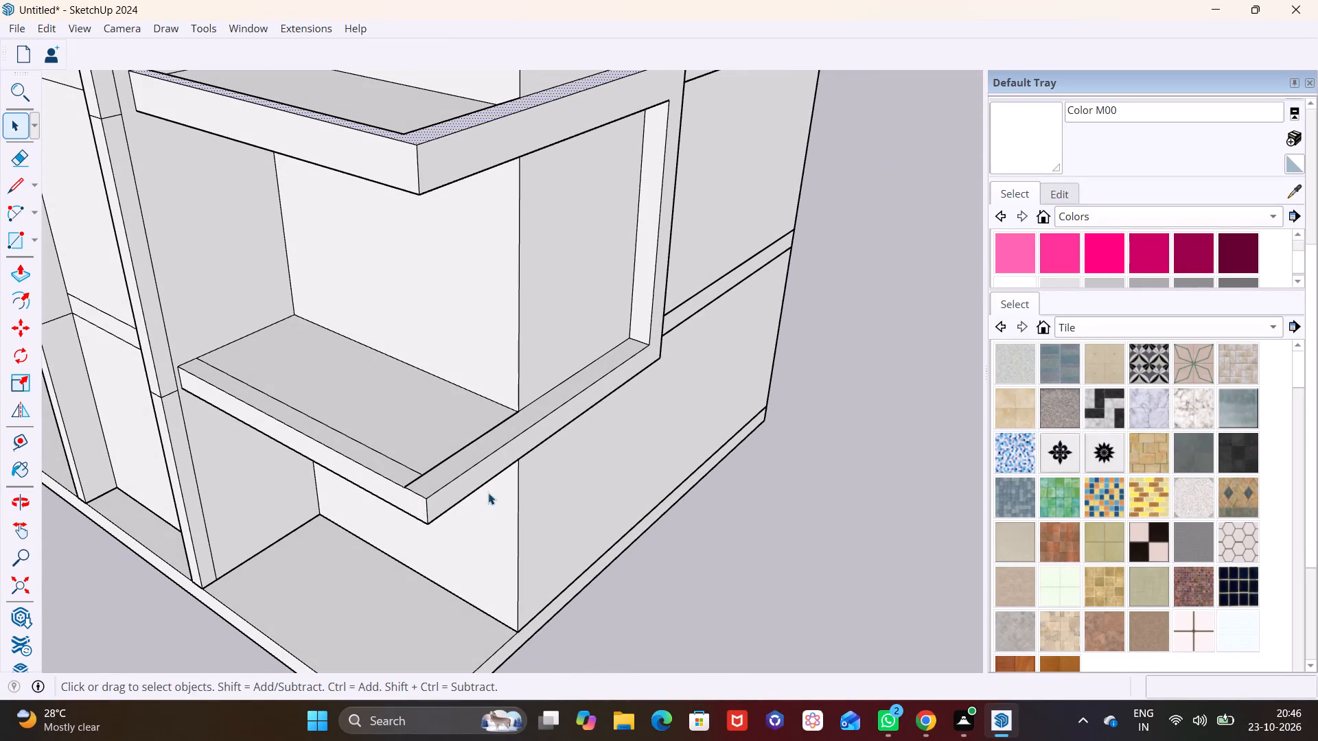
click(457, 462)
click(398, 473)
scroll(404, 473, up, 5)
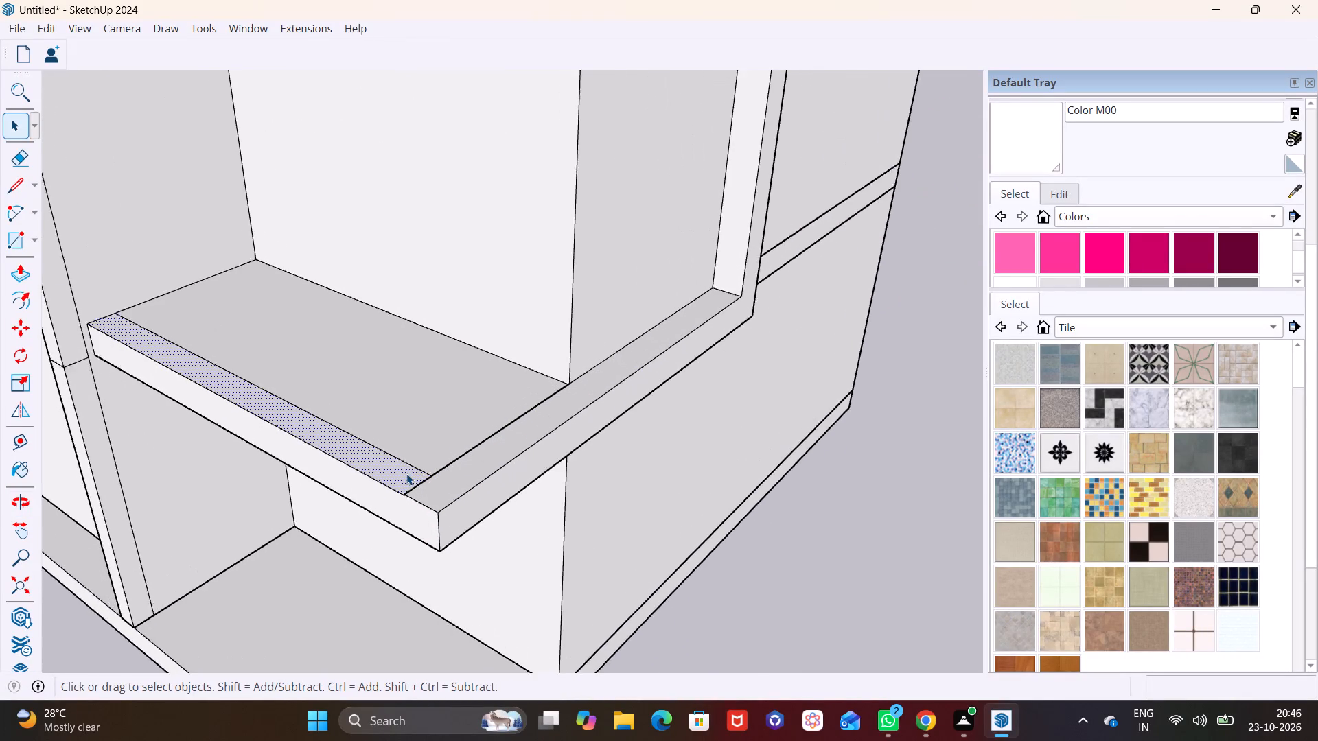
scroll(406, 473, up, 2)
click(423, 491)
key(Delete)
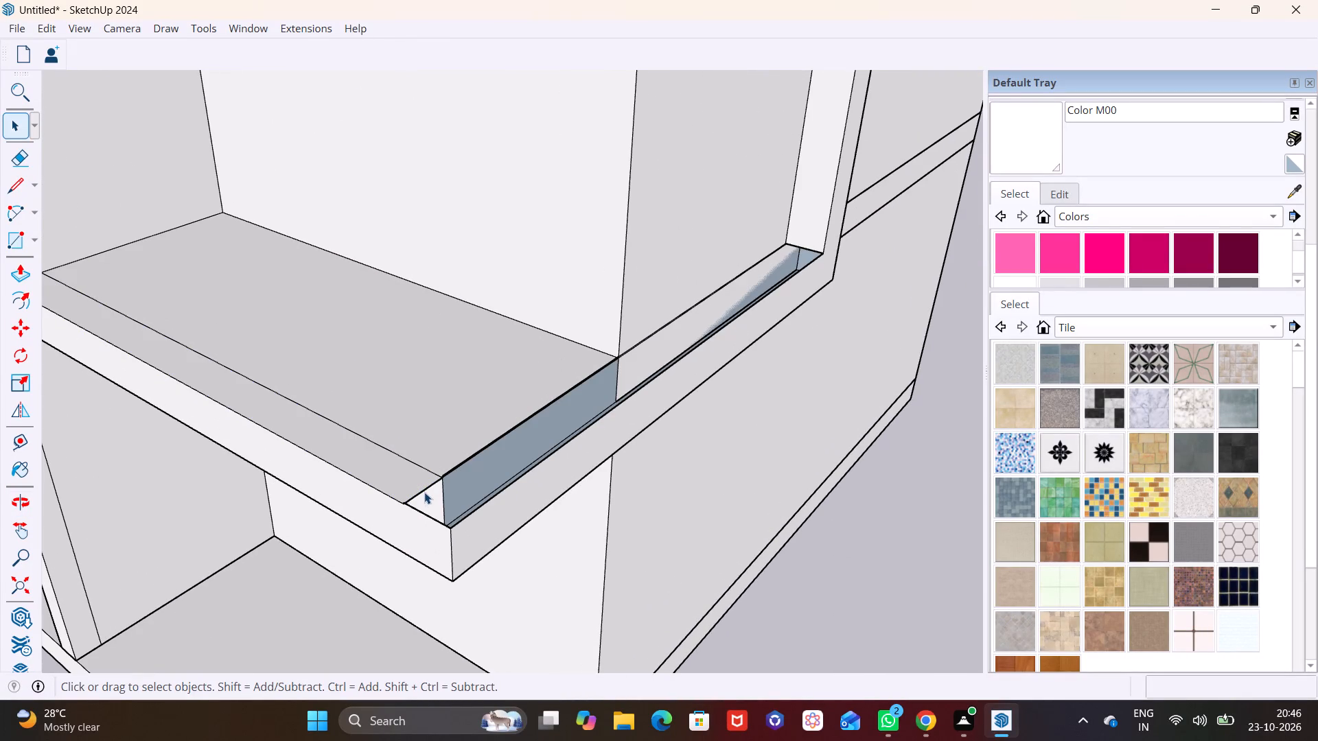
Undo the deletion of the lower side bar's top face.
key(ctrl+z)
Pull the top face of the lower frame's side bar up about 6 3/8" above the slab surface.
scroll(472, 489, down, 2)
middle_drag(420, 482, 358, 469)
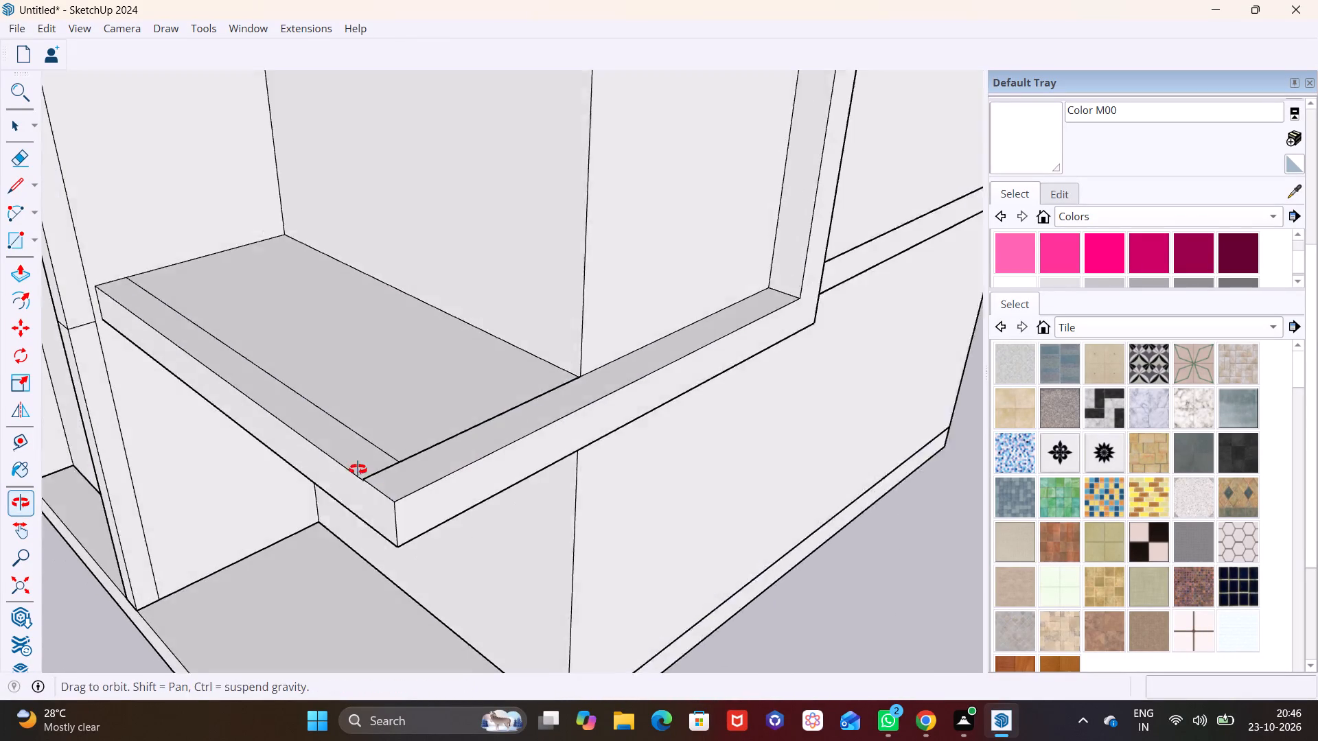
middle_drag(358, 469, 347, 465)
scroll(351, 442, down, 3)
click(389, 455)
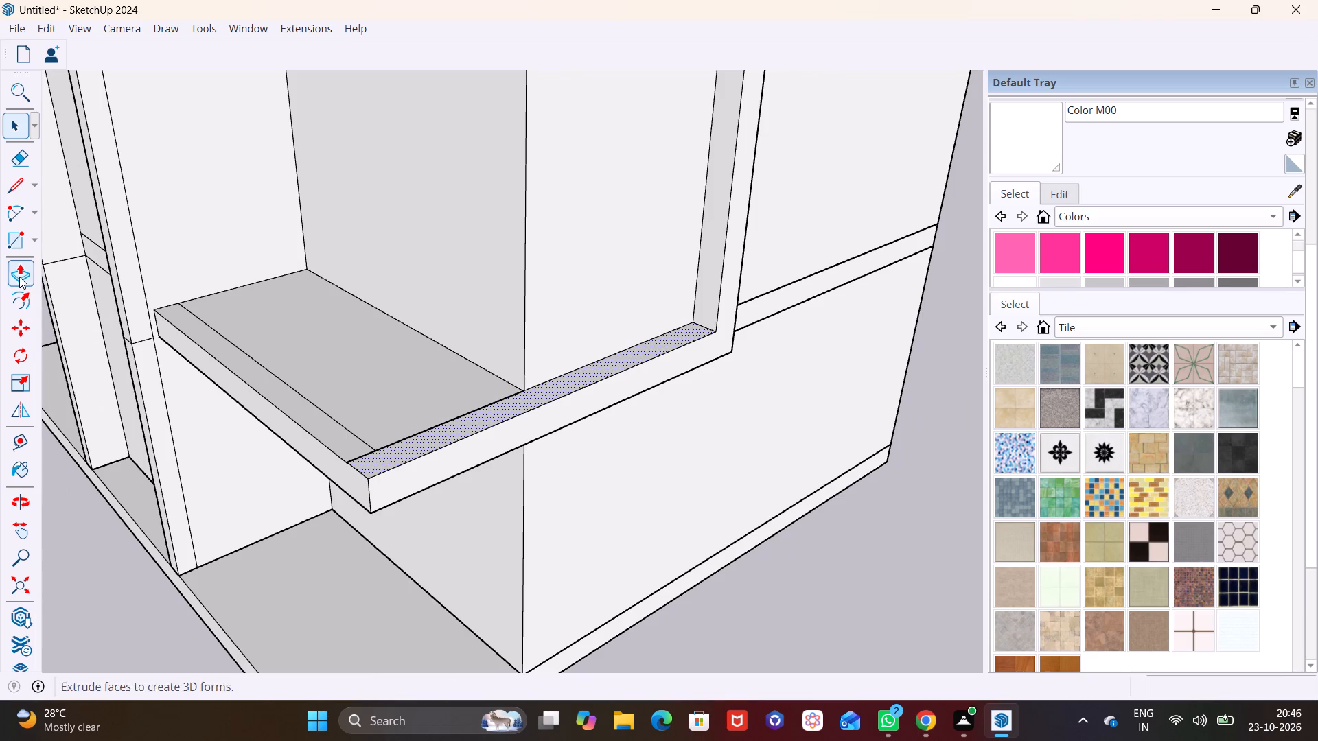
click(19, 277)
click(375, 458)
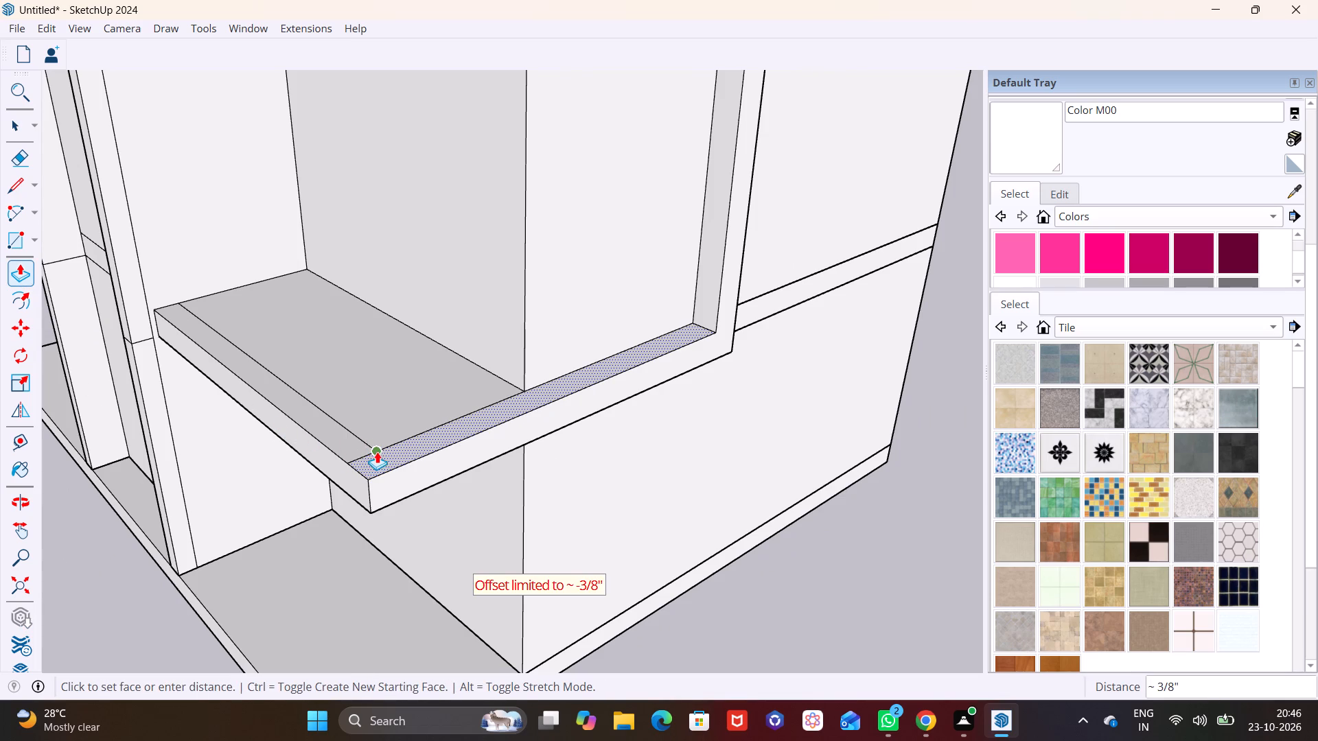
click(378, 454)
click(458, 433)
click(455, 416)
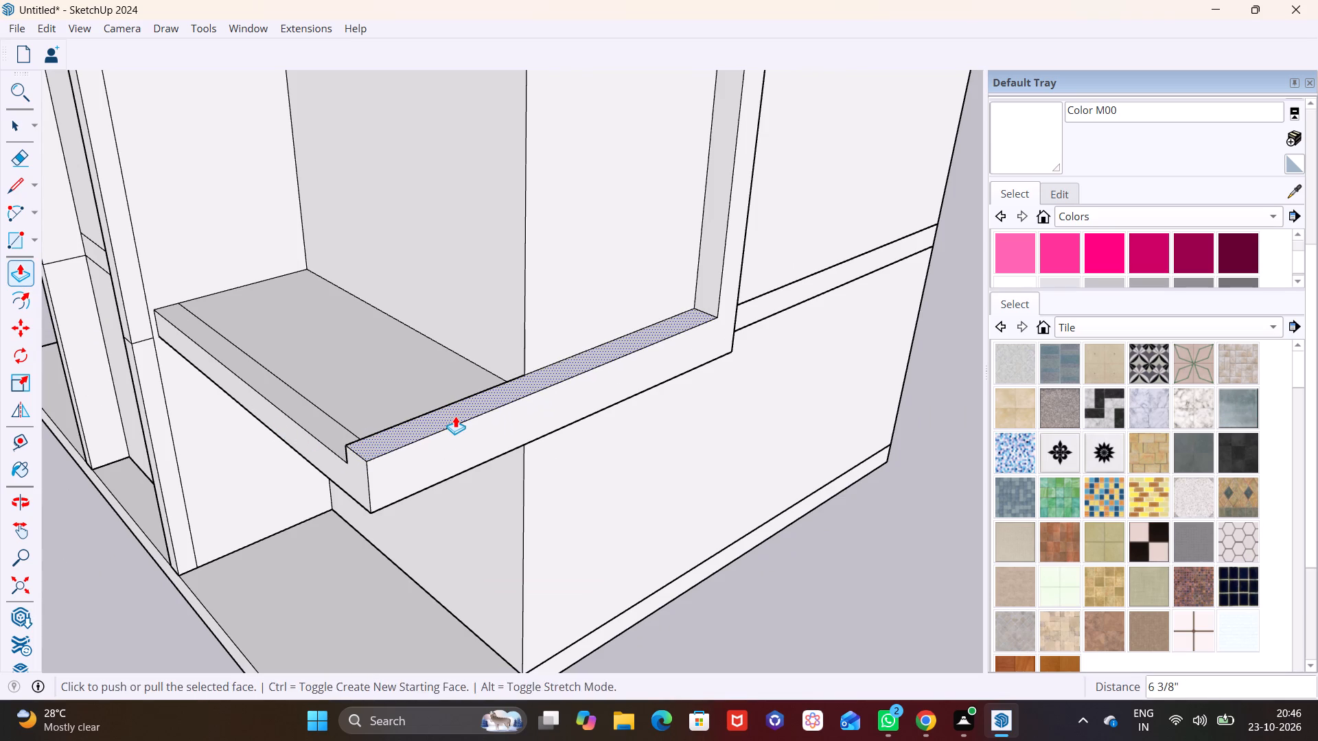
Pull the top face of the lower frame's front bar up level with the raised side bar.
key(space)
click(319, 437)
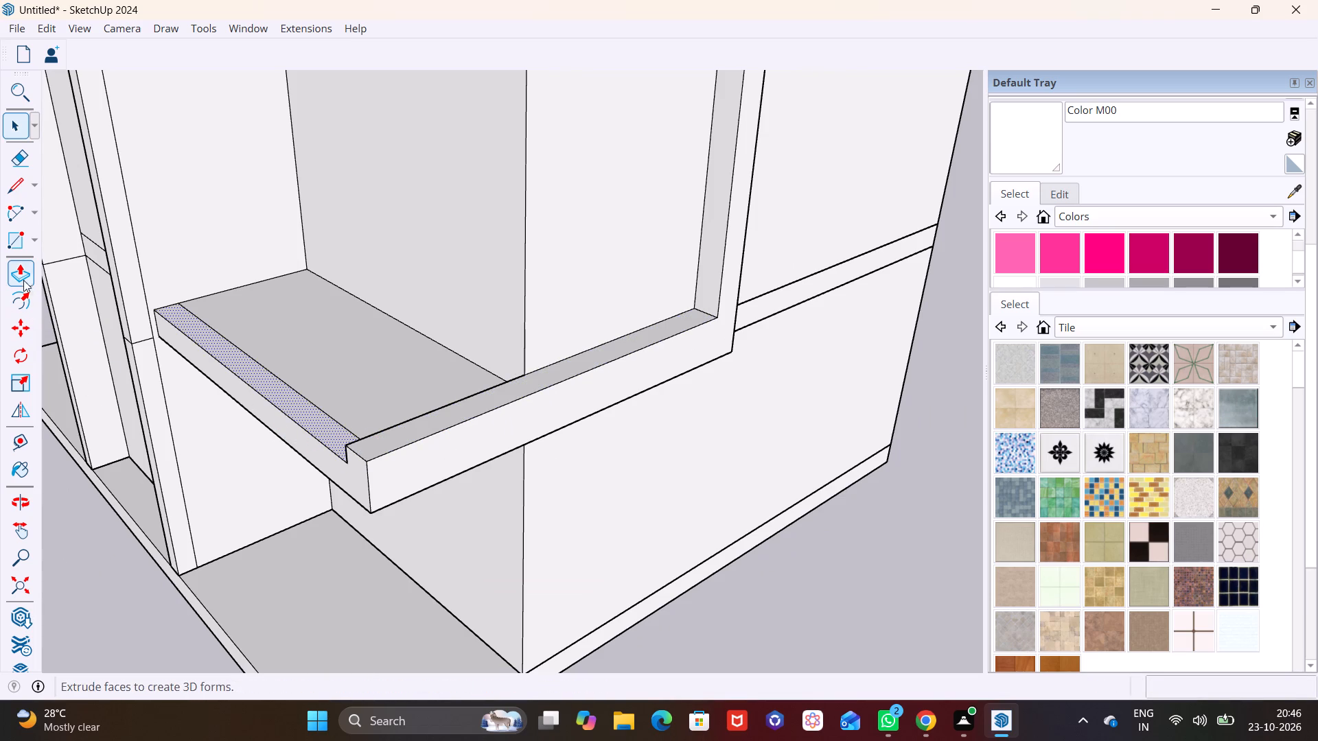
click(22, 273)
click(303, 419)
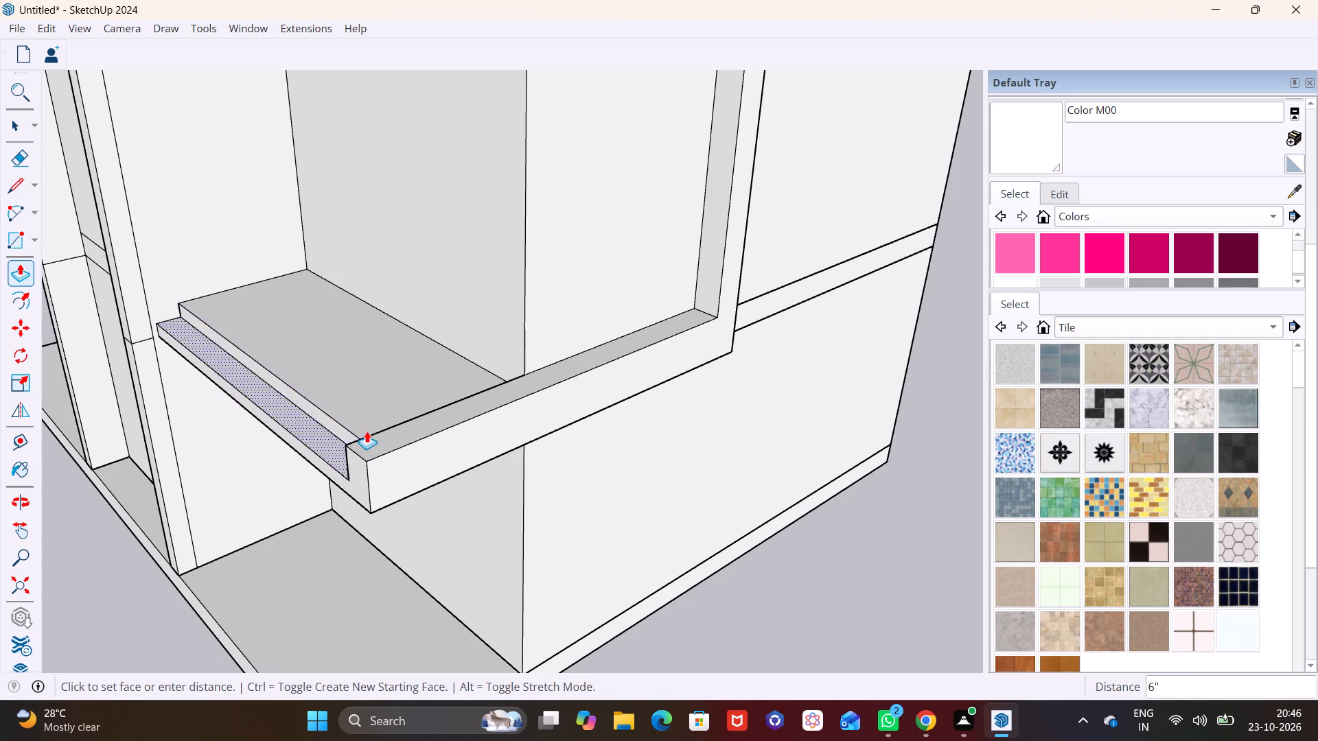
click(388, 434)
key(space)
click(796, 578)
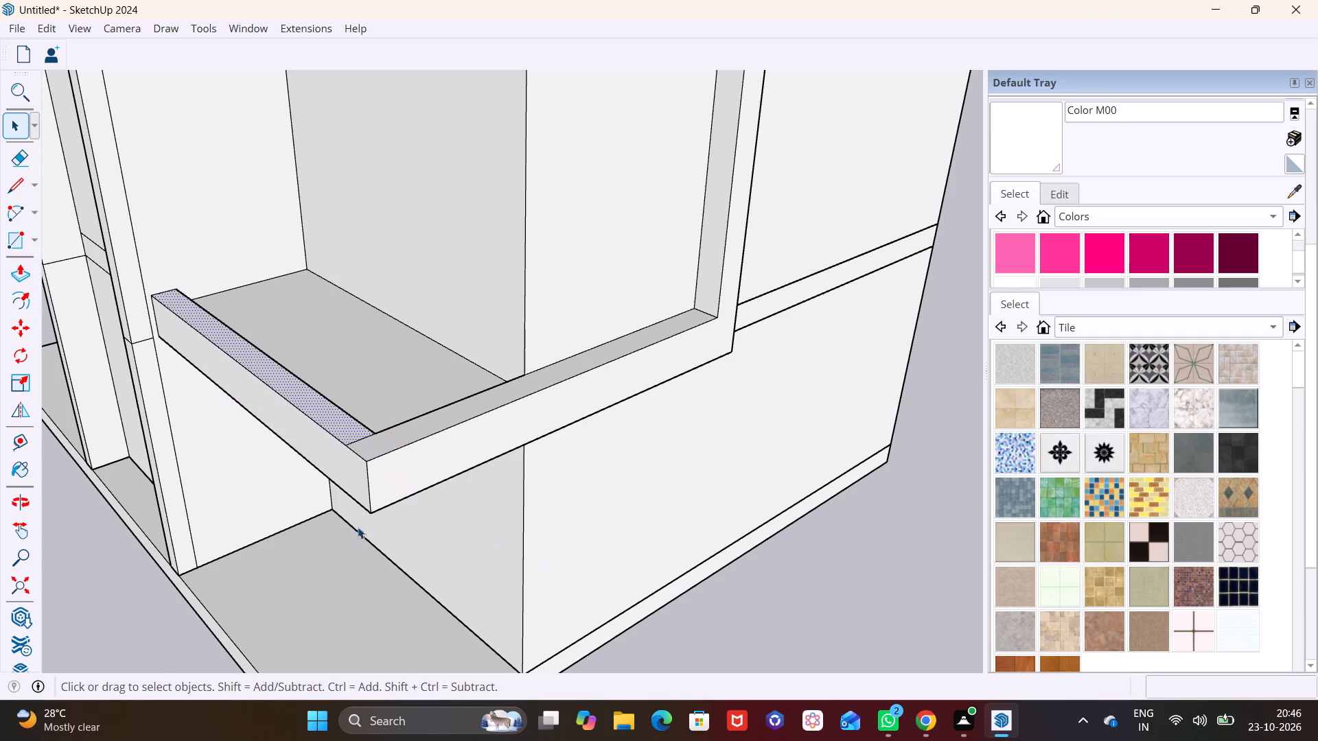
Draw a 1' high rectangle on the front edge of the slab directly above the frame, starting at the vertical fin.
scroll(355, 531, down, 4)
middle_drag(374, 534, 551, 375)
scroll(530, 306, down, 6)
shift+middle_drag(511, 344, 305, 583)
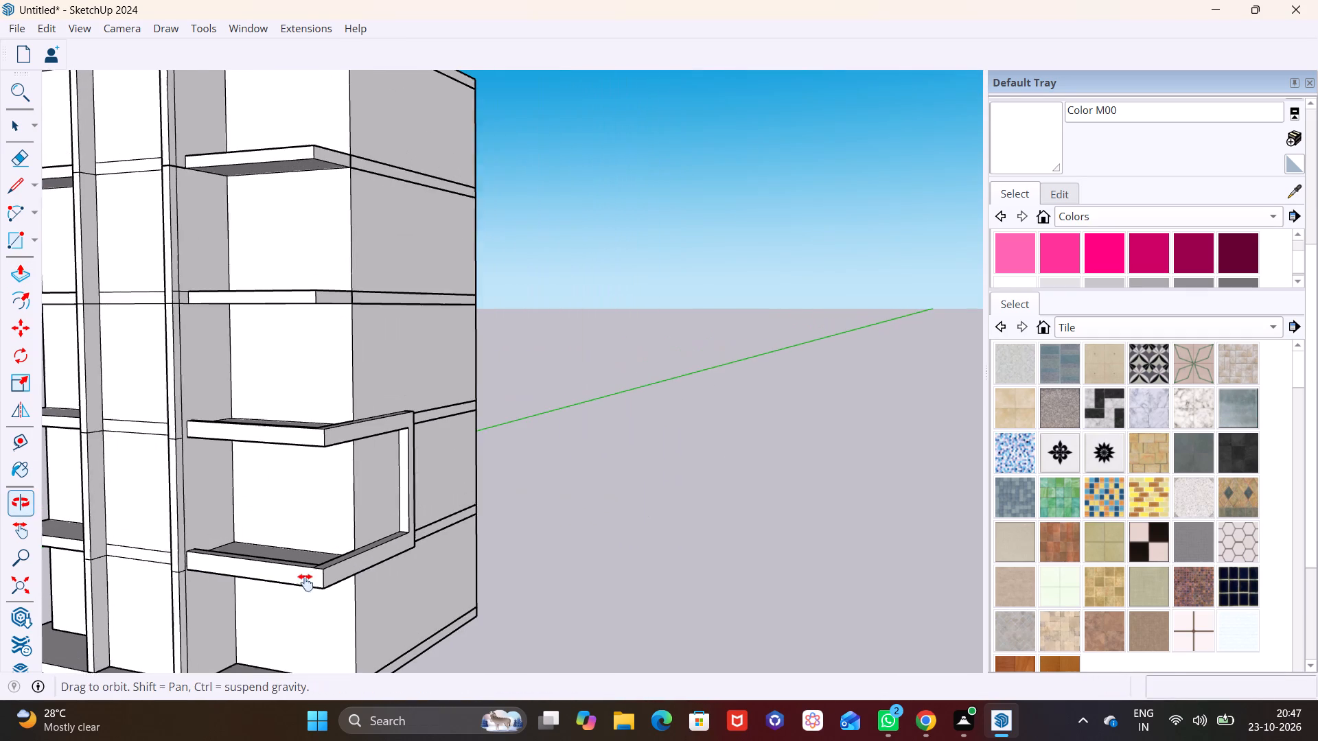
shift+middle_drag(305, 583, 305, 583)
scroll(267, 459, down, 2)
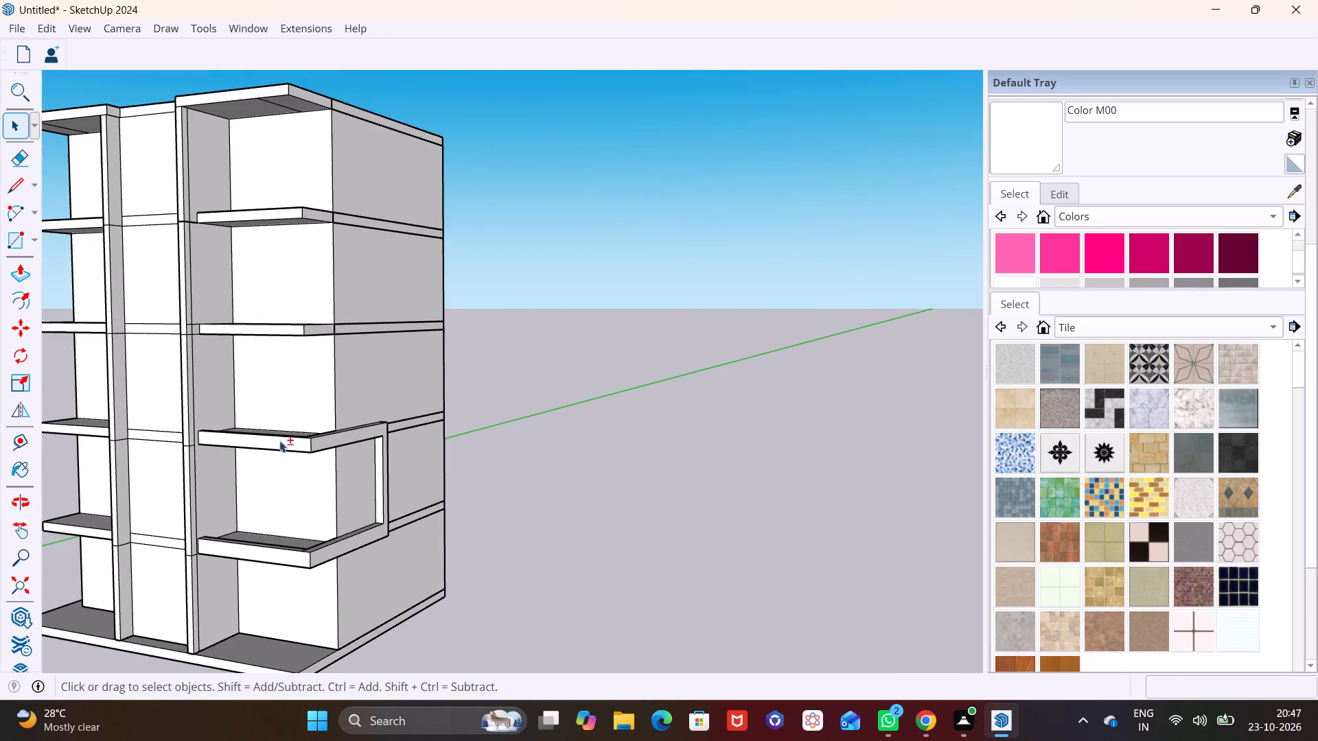
shift+middle_drag(279, 440, 287, 585)
scroll(292, 395, up, 6)
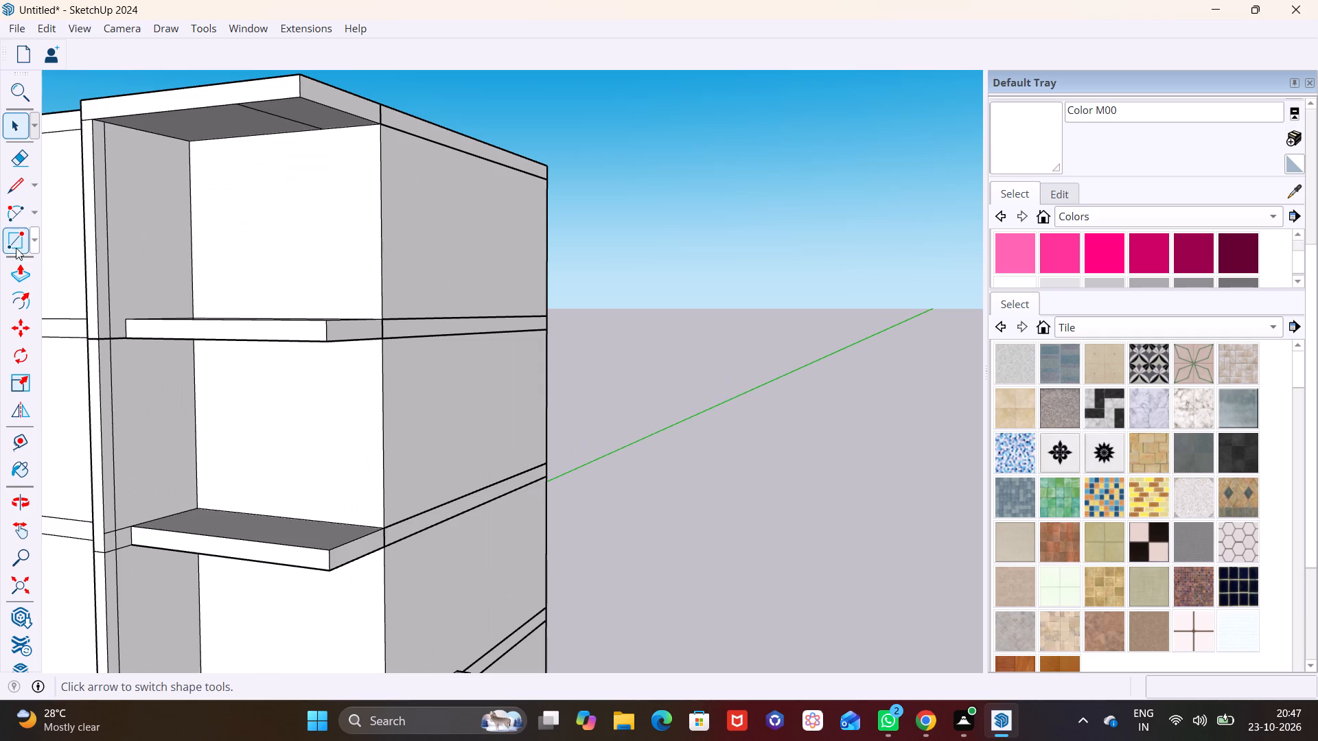
click(41, 239)
drag(36, 240, 39, 261)
click(39, 262)
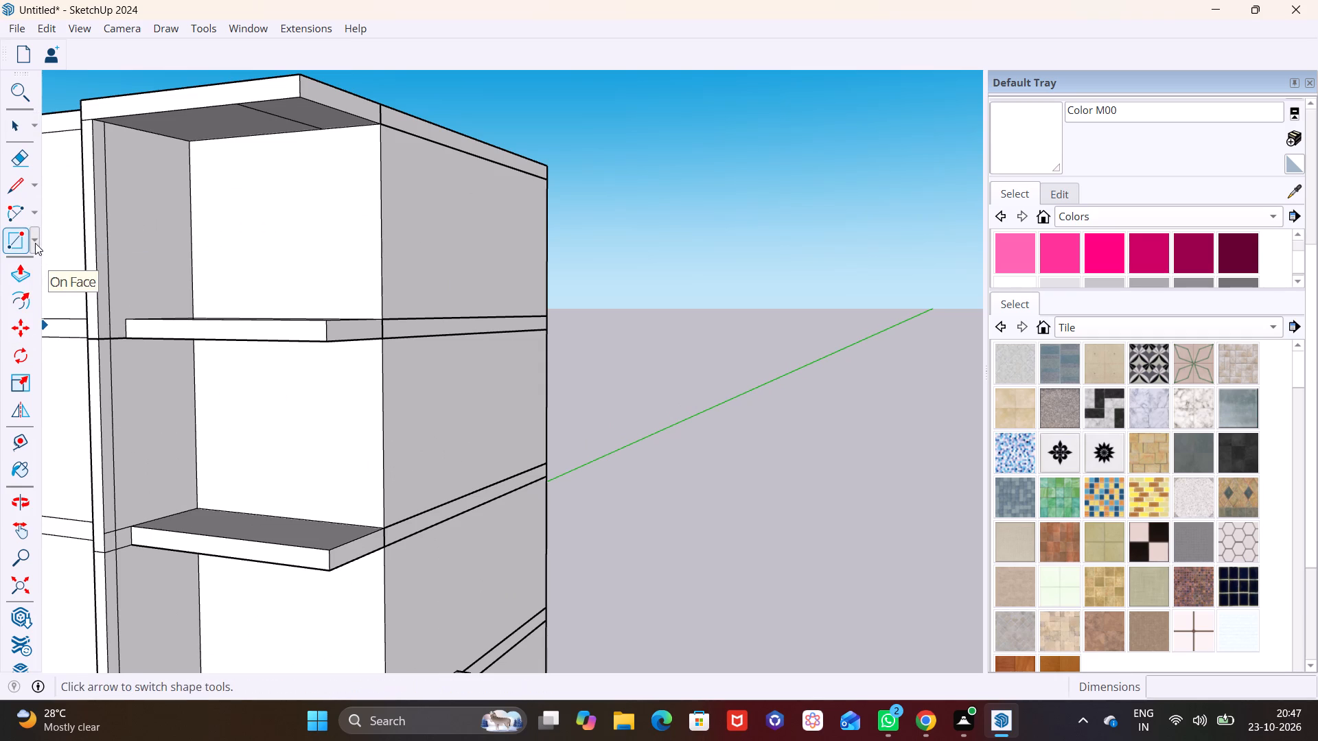
click(35, 243)
click(41, 259)
shift+middle_drag(205, 473, 290, 339)
scroll(254, 428, up, 7)
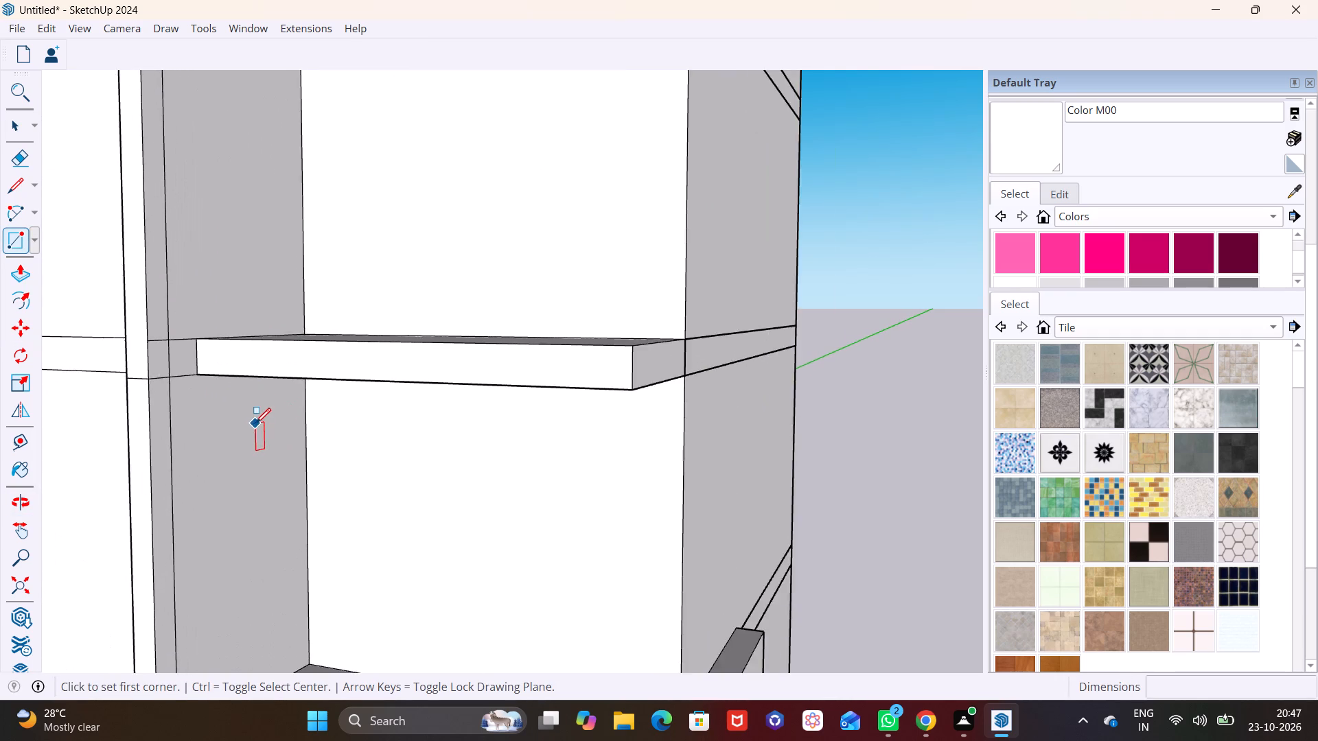
scroll(255, 423, up, 1)
click(181, 318)
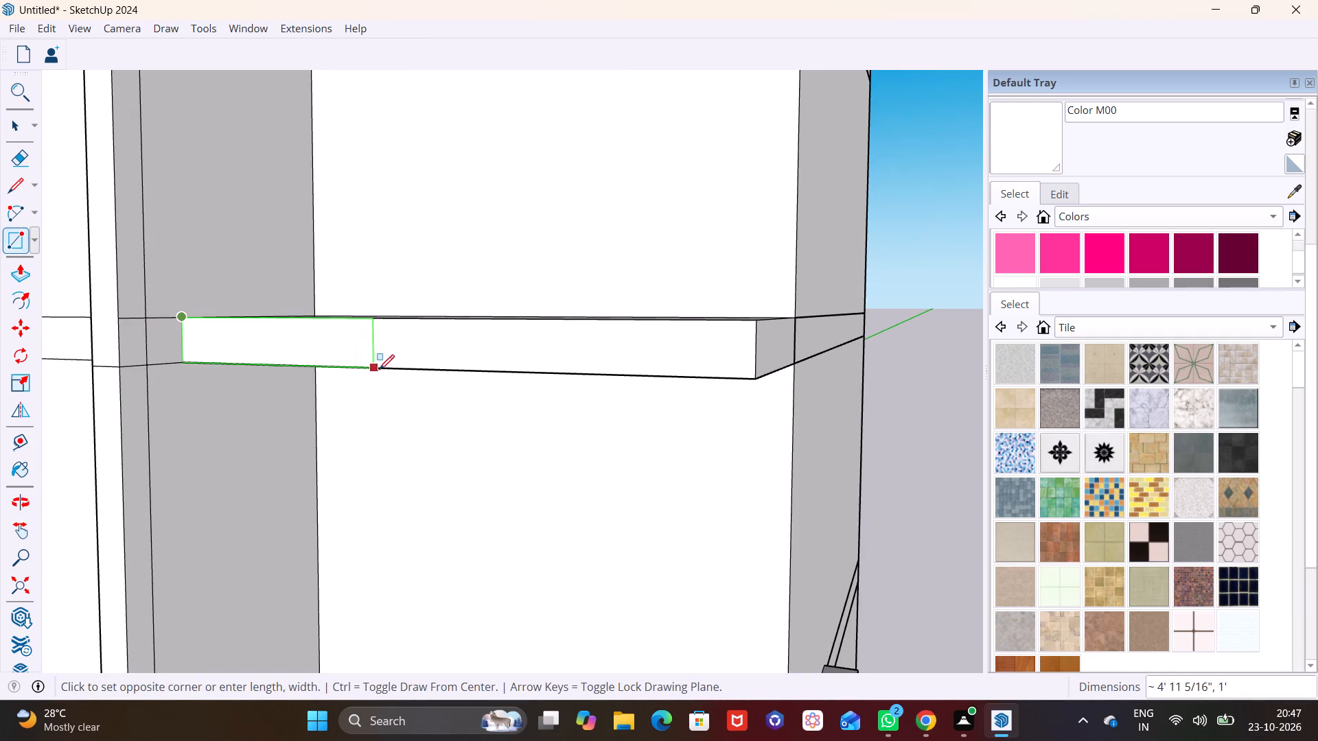
drag(405, 371, 404, 393)
key(space)
Pull the rectangle on the slab's front edge outward about 6 7/16".
click(357, 343)
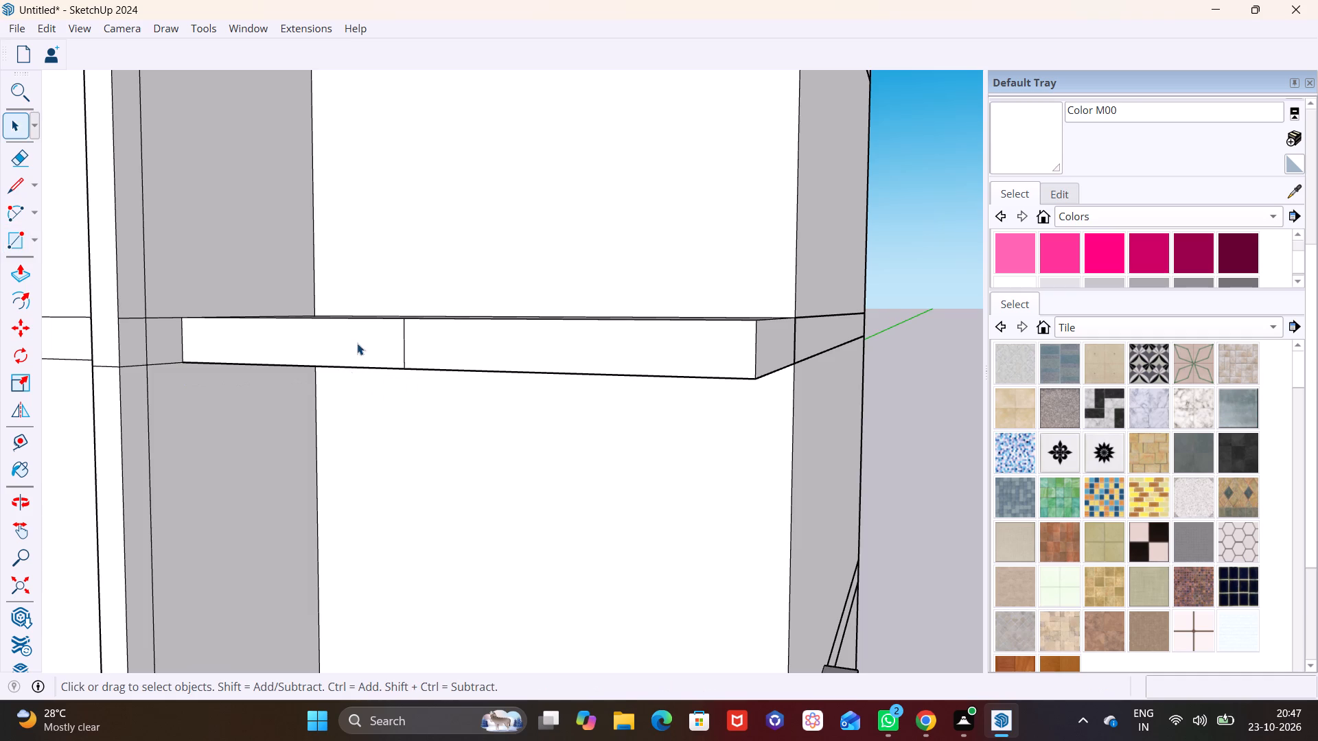
middle_drag(356, 343, 221, 451)
click(28, 270)
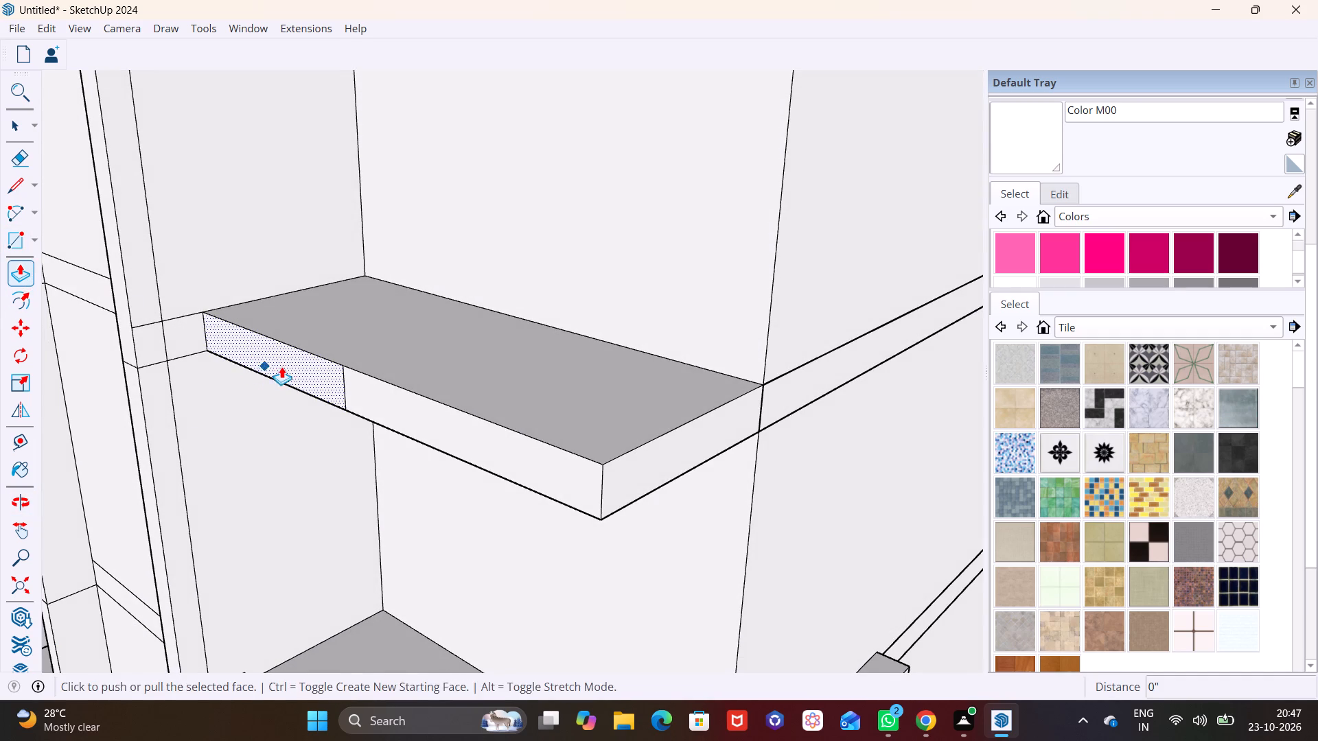
click(284, 366)
click(263, 373)
click(263, 373)
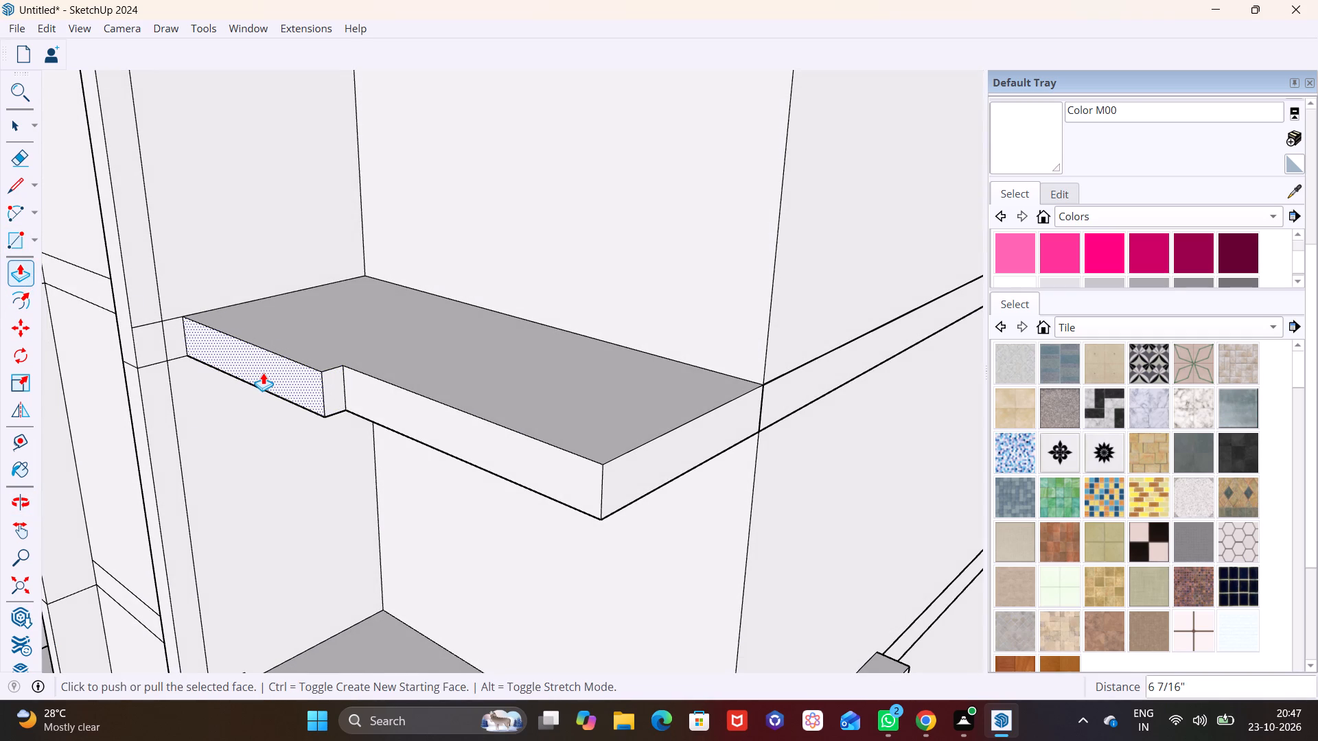
key(space)
click(17, 132)
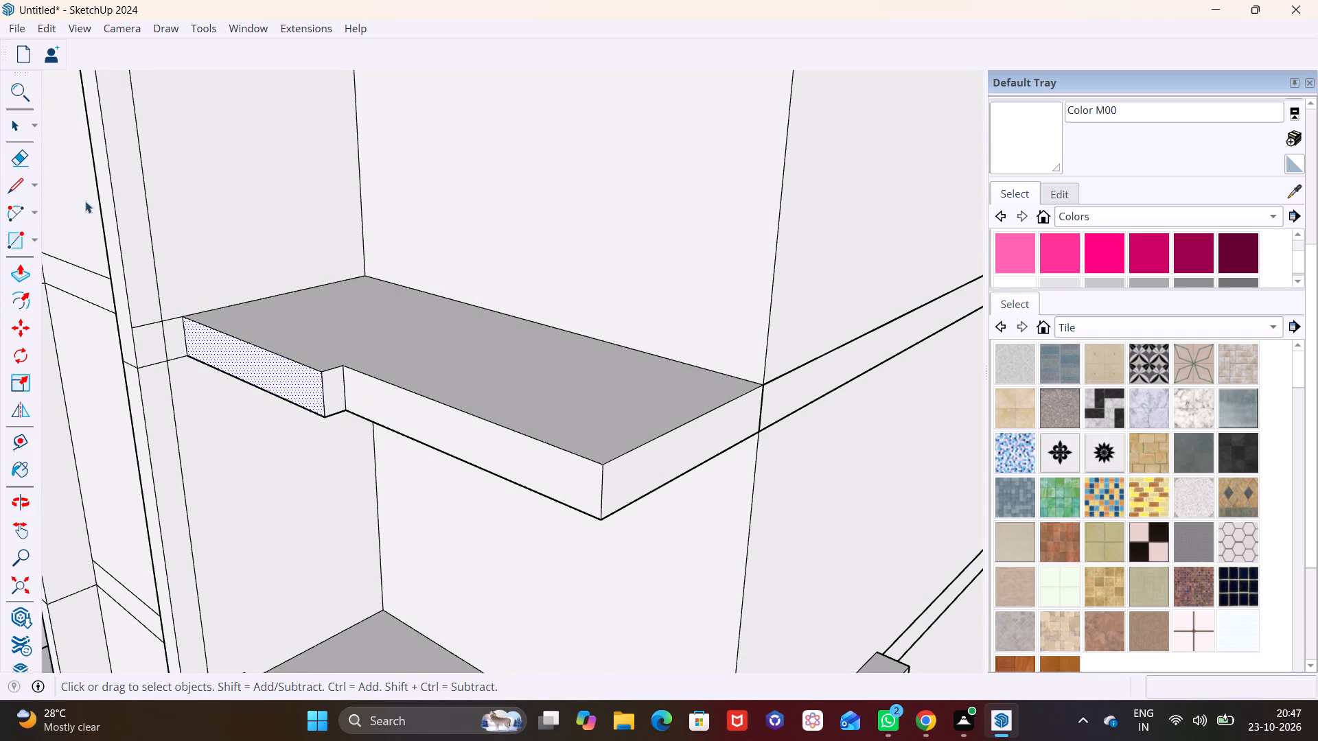
Extend the projecting front bar's end face about 7' 7 1/2" along the slab edge, past its outer corner.
click(336, 397)
click(23, 273)
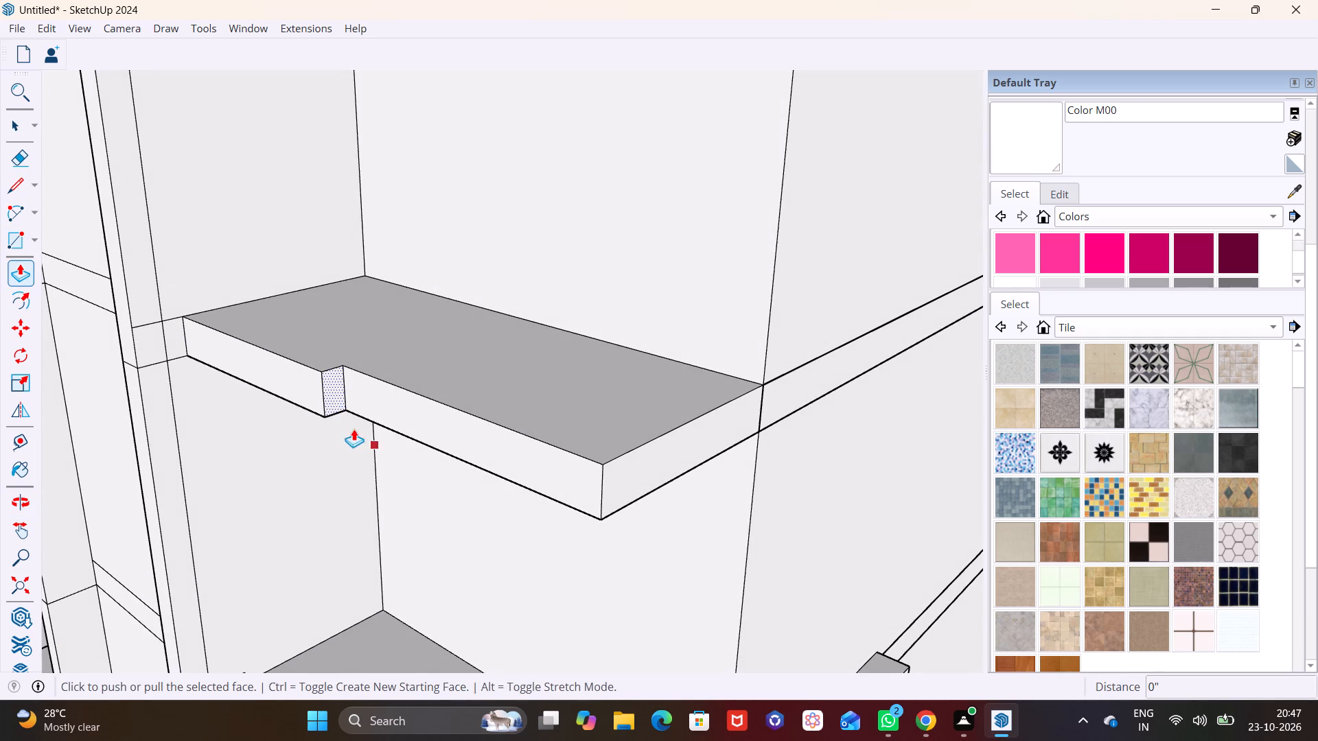
click(338, 403)
double_click(637, 513)
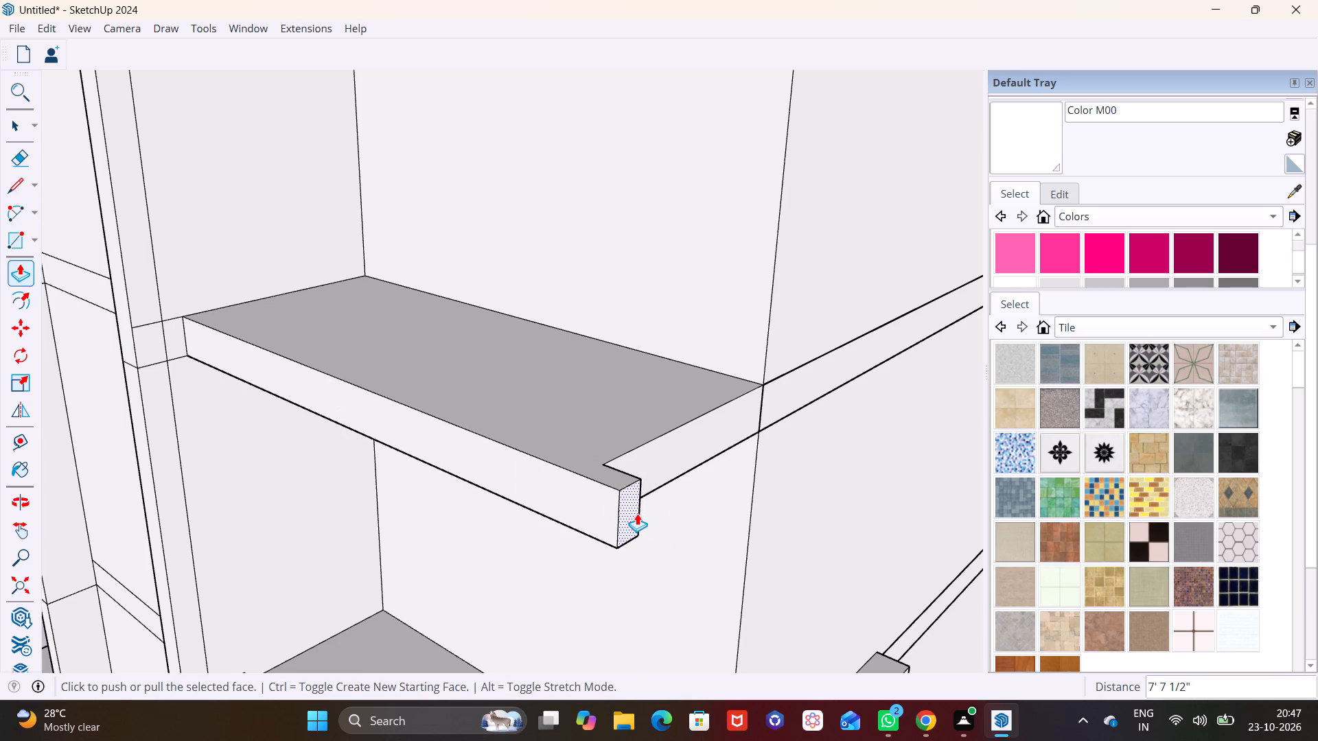
key(space)
Draw a rectangle covering the back face of the front bar's overhanging end beside the slab corner.
middle_drag(682, 524, 557, 428)
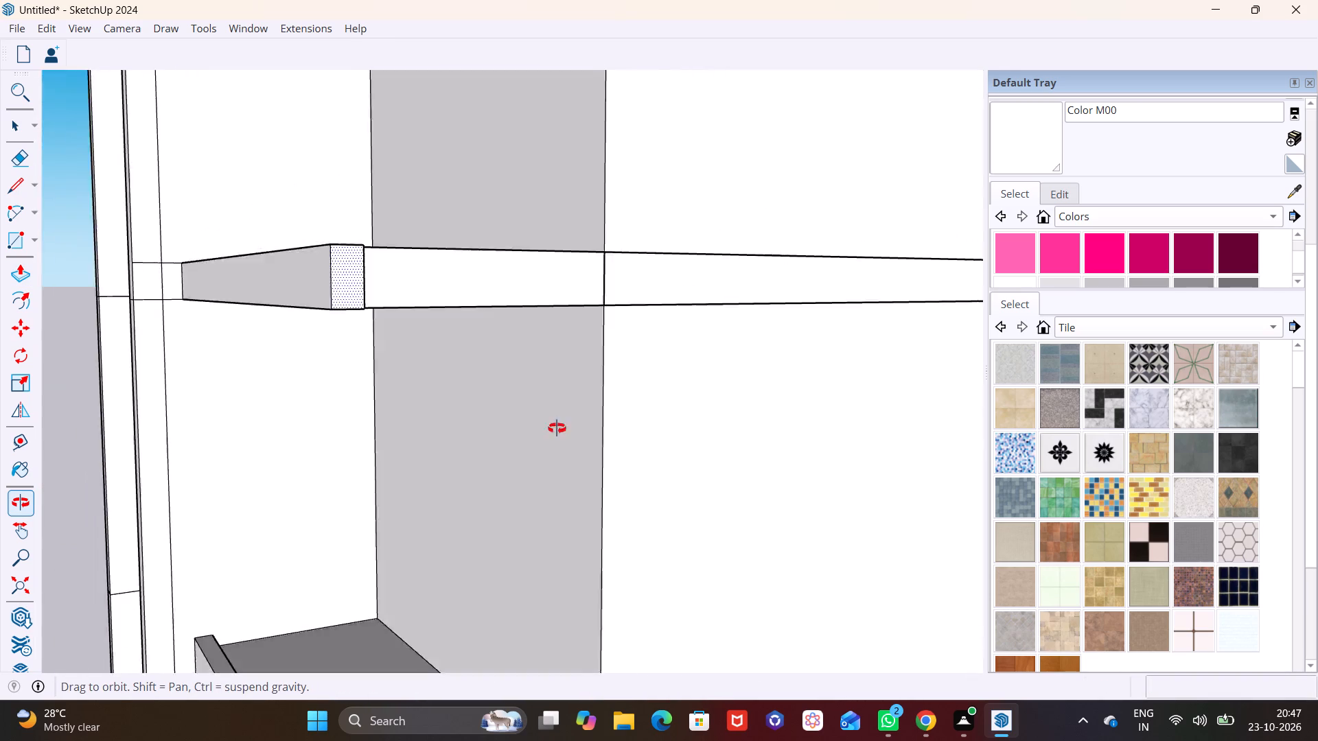
middle_drag(557, 428, 419, 546)
shift+middle_drag(176, 462, 380, 578)
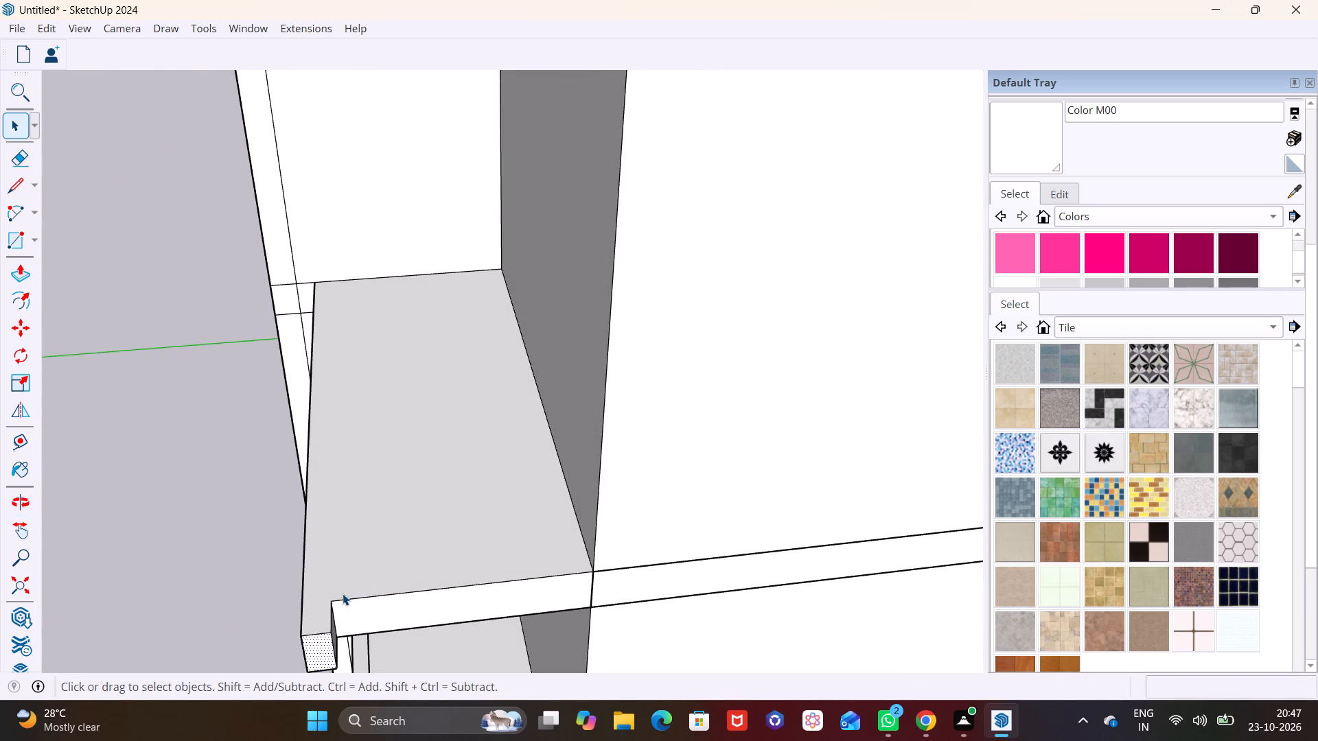
scroll(357, 613, down, 1)
middle_drag(357, 613, 142, 474)
scroll(120, 434, up, 2)
shift+click(71, 341)
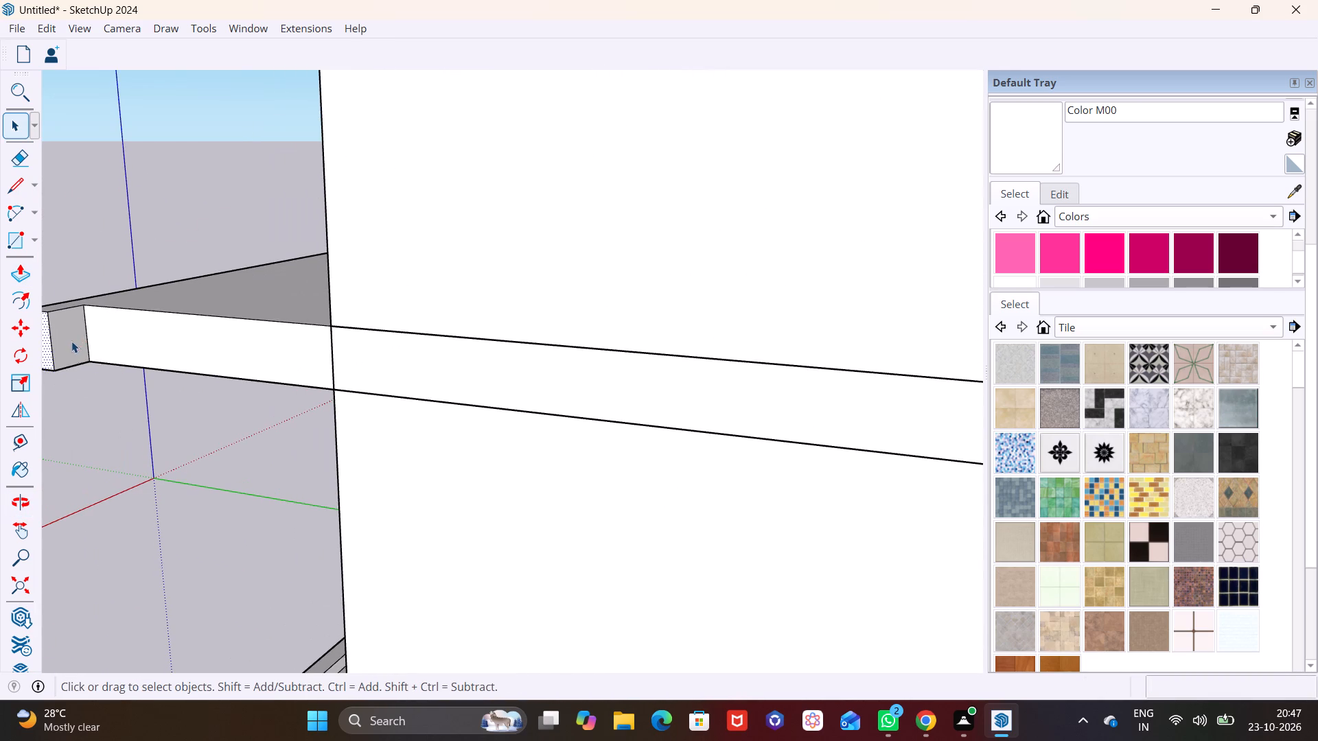
shift+middle_drag(96, 336, 347, 354)
scroll(351, 364, up, 5)
middle_drag(292, 355, 266, 359)
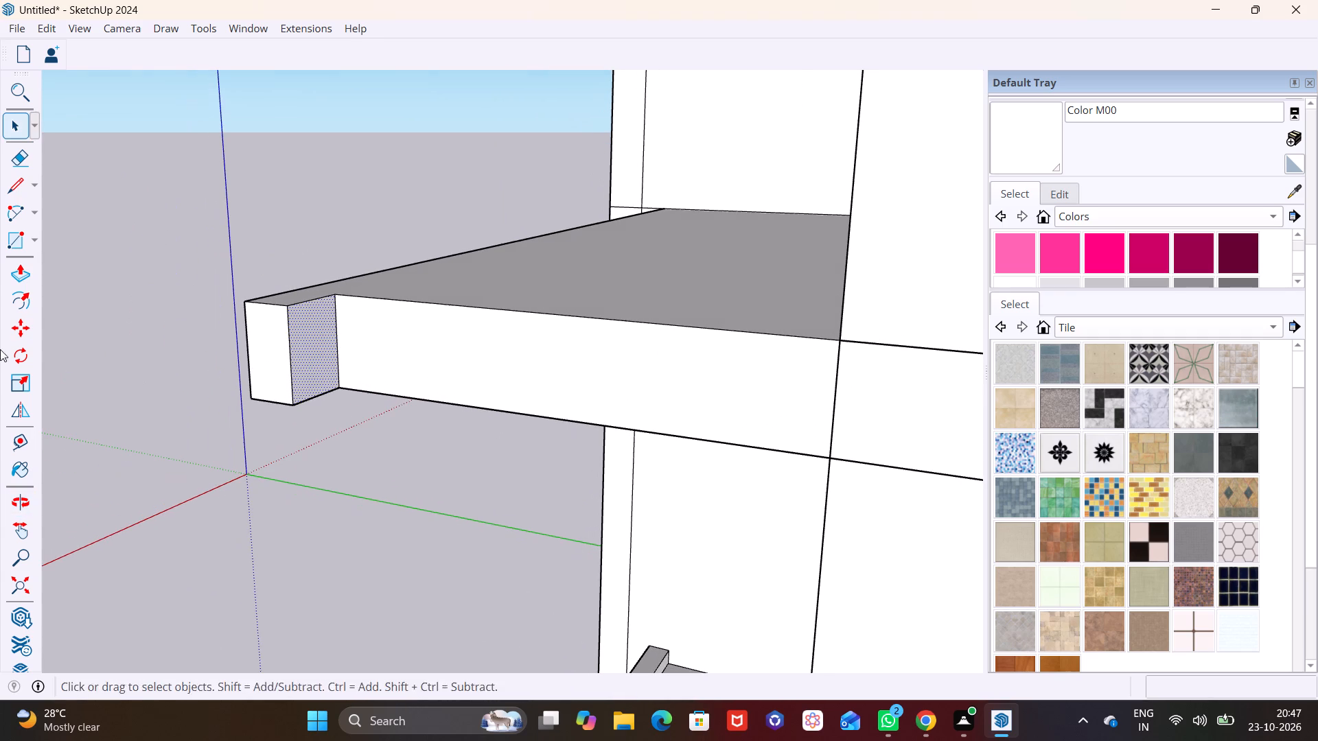
click(36, 240)
click(46, 259)
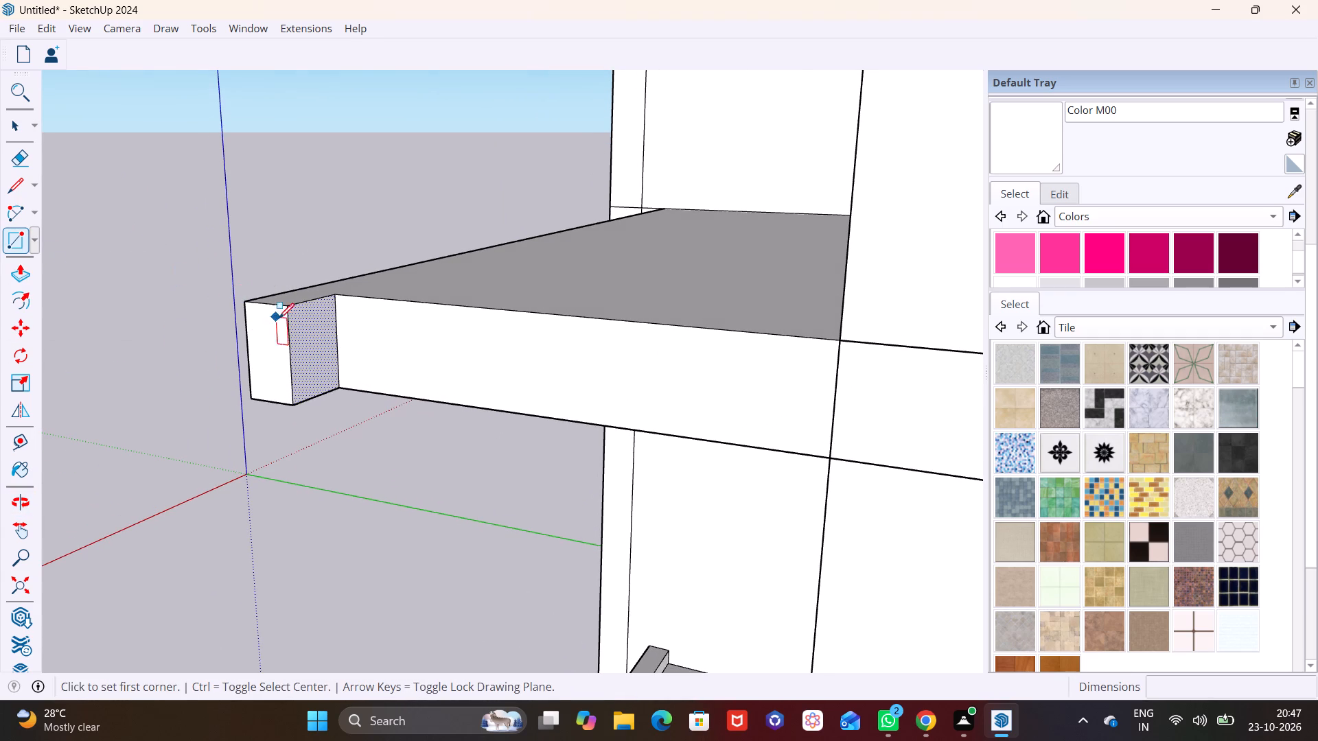
click(286, 307)
click(346, 388)
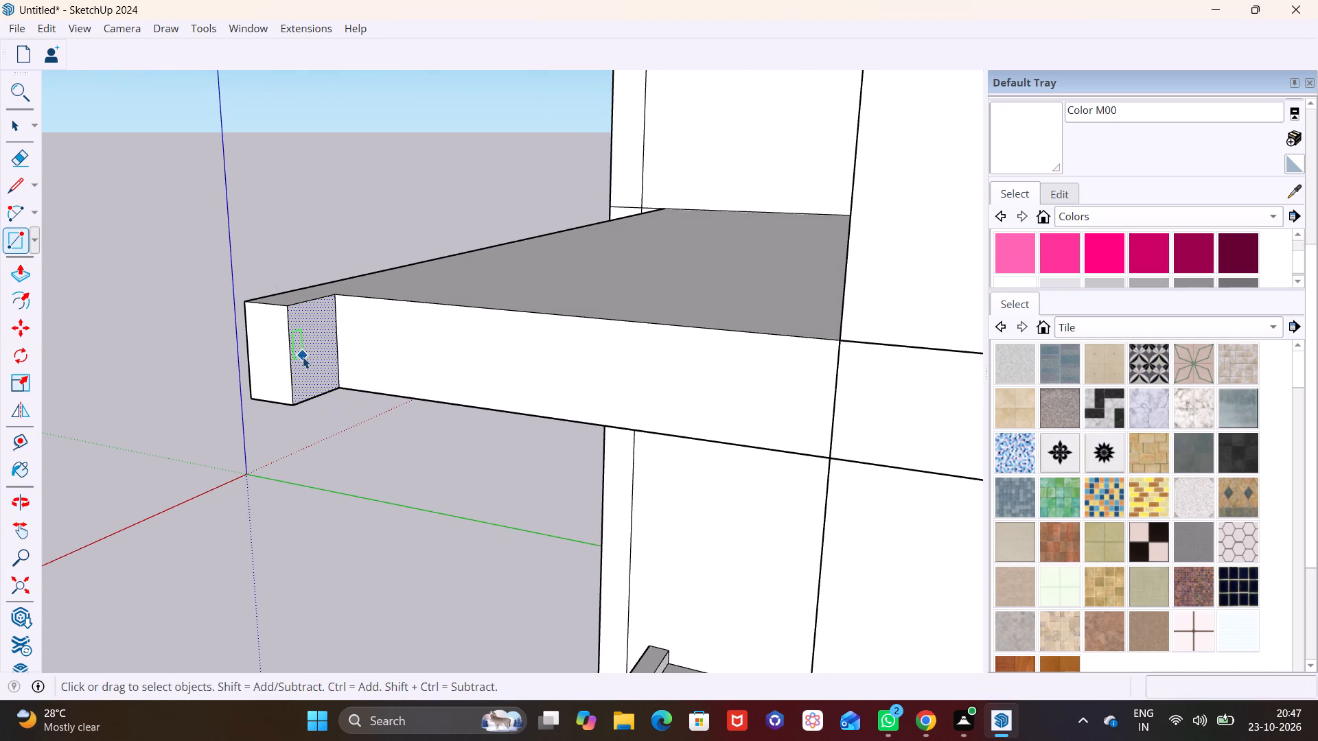
Pull that back face along the slab edge and side wall to near the vertical bar of the frame below.
key(space)
click(303, 357)
click(26, 274)
drag(299, 340, 310, 343)
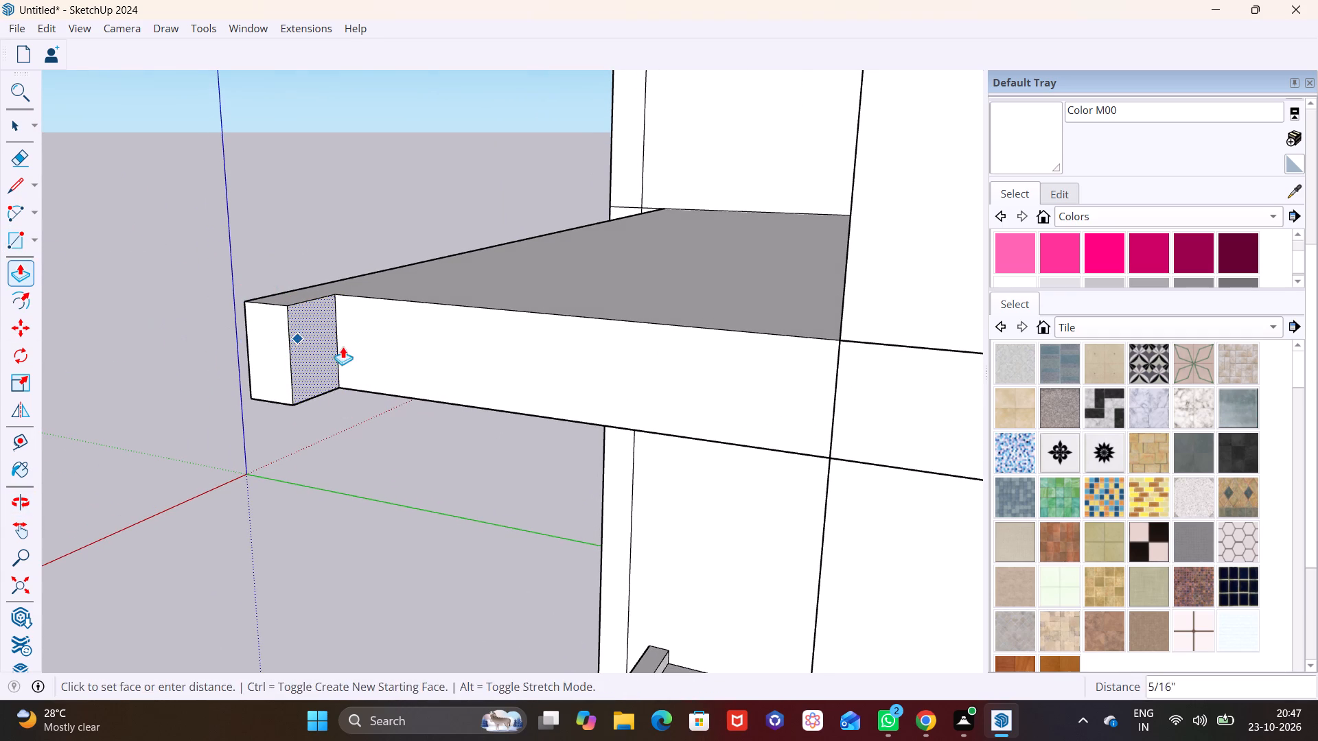
drag(333, 348, 695, 419)
scroll(716, 434, down, 10)
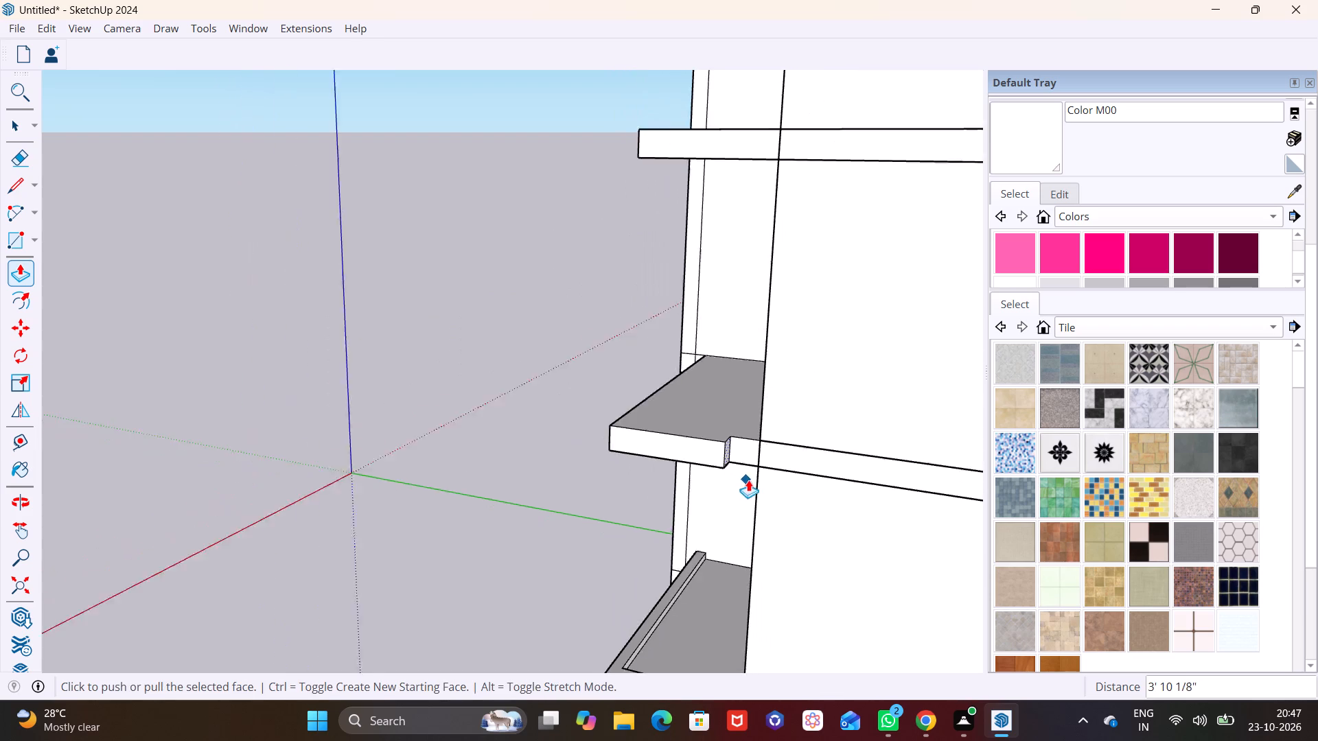
scroll(748, 480, down, 2)
shift+middle_drag(768, 486, 658, 344)
drag(626, 318, 758, 368)
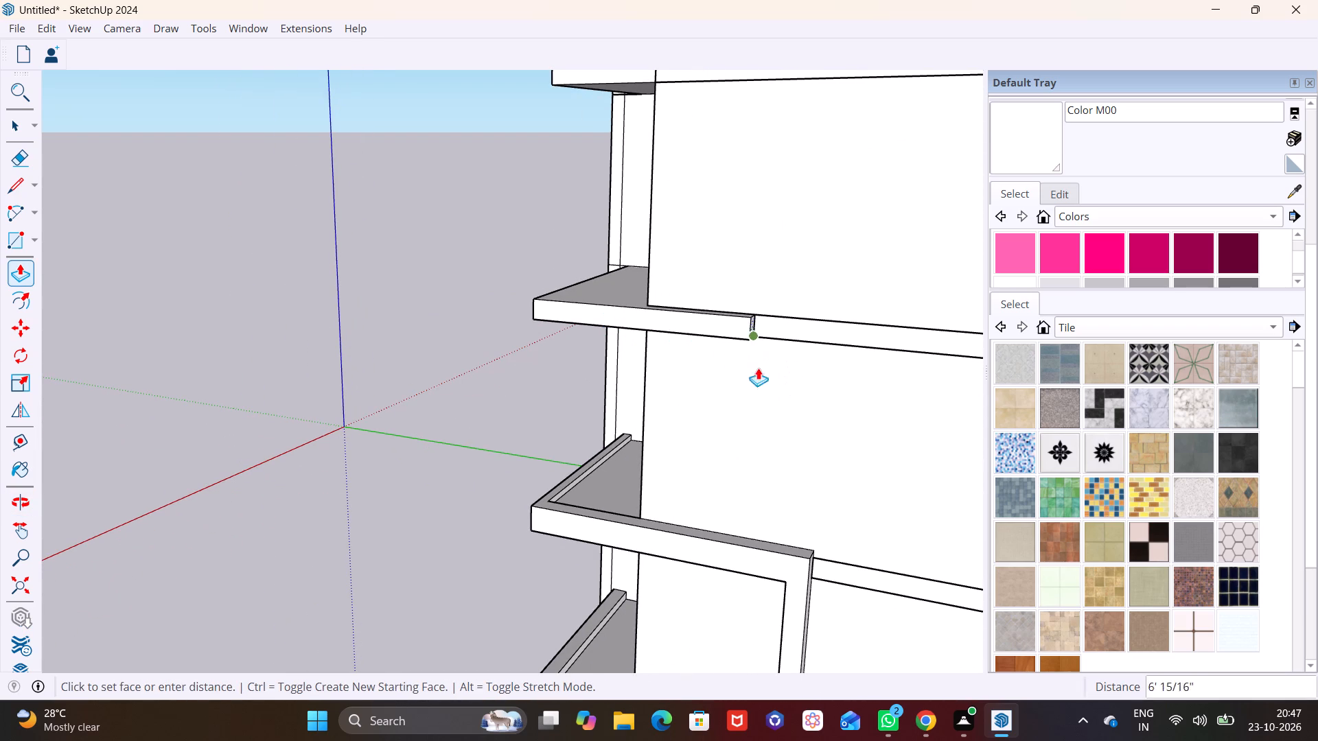
drag(758, 368, 811, 562)
click(811, 562)
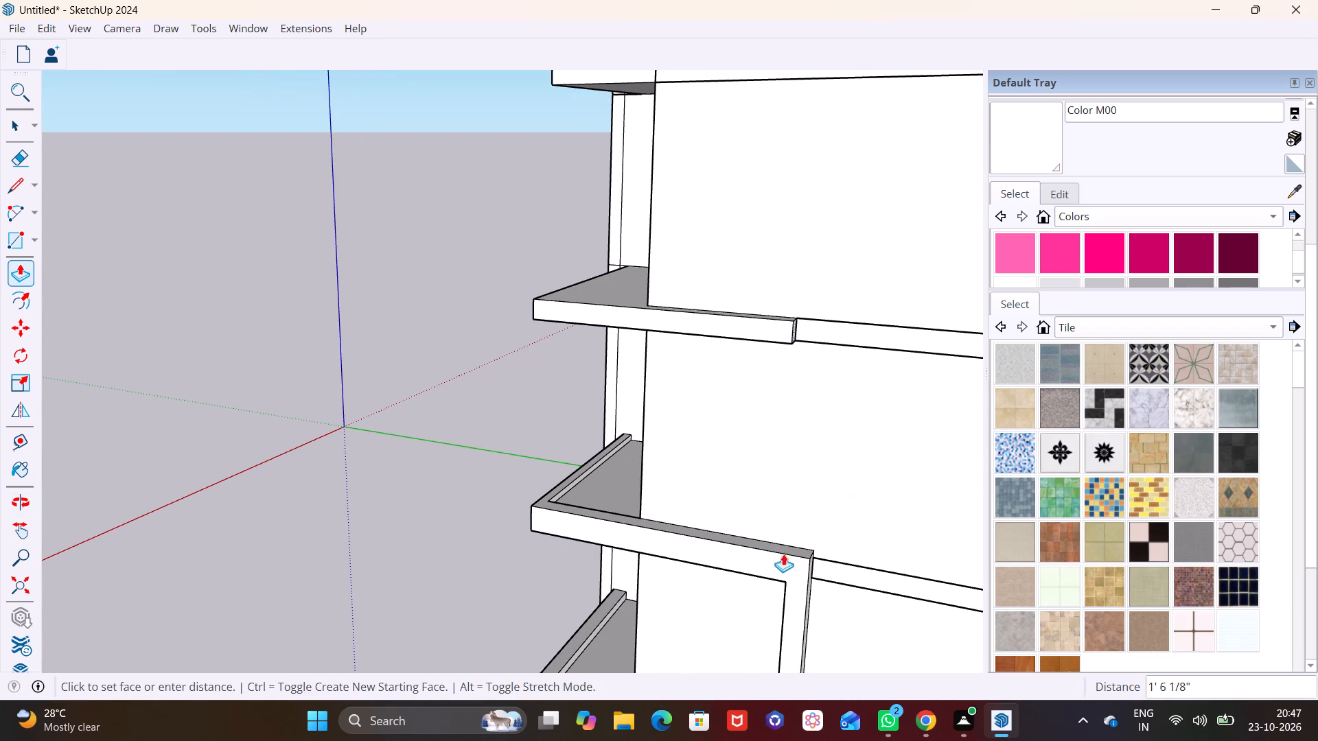
click(810, 556)
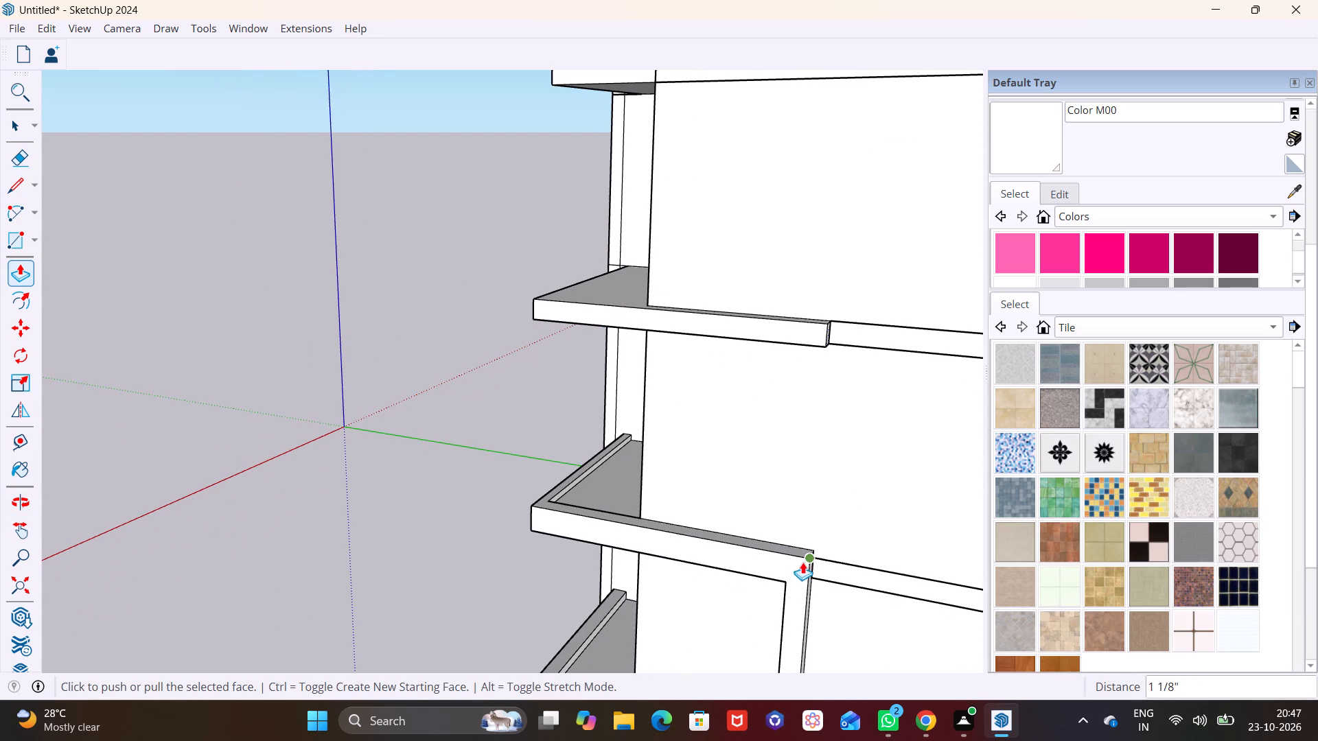
click(802, 562)
key(space)
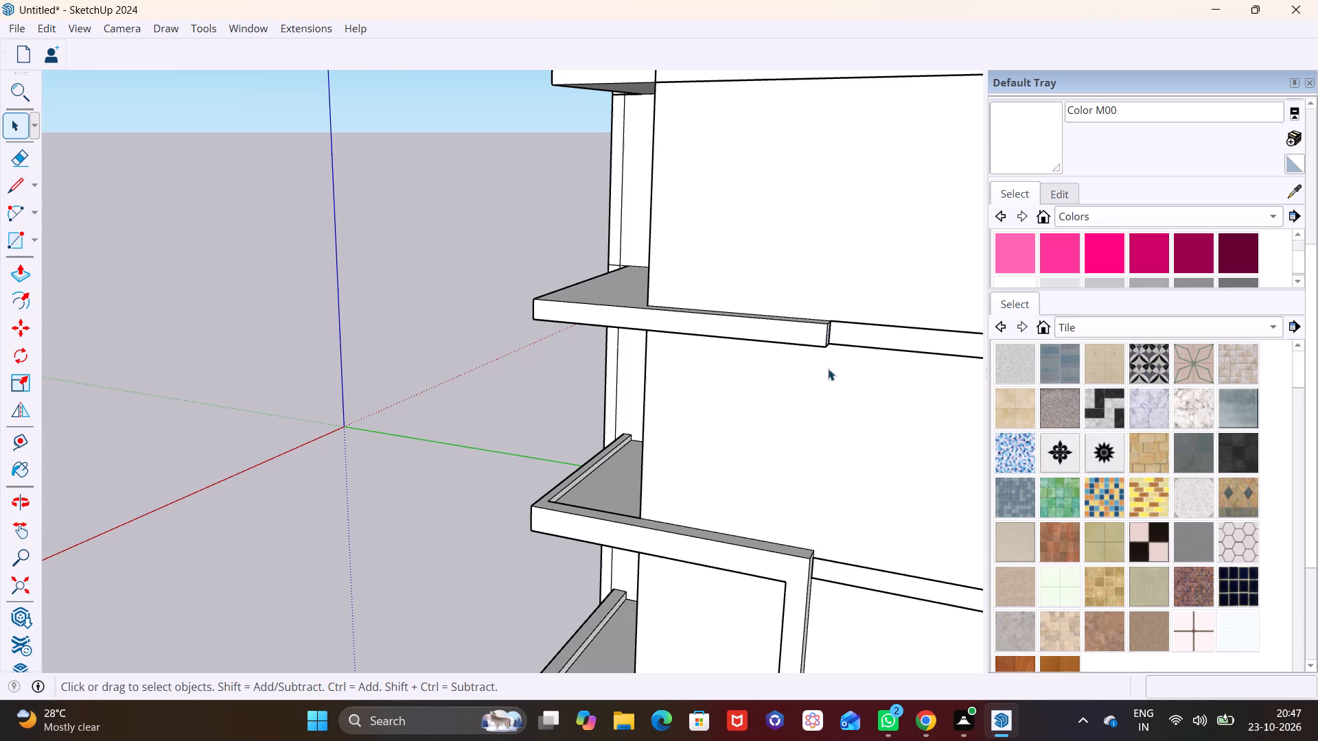
Adjust the new side bar's end face to align with the outer corner of the frame below.
scroll(829, 333, up, 4)
middle_drag(824, 335, 673, 344)
scroll(646, 439, down, 3)
shift+middle_drag(647, 438, 612, 281)
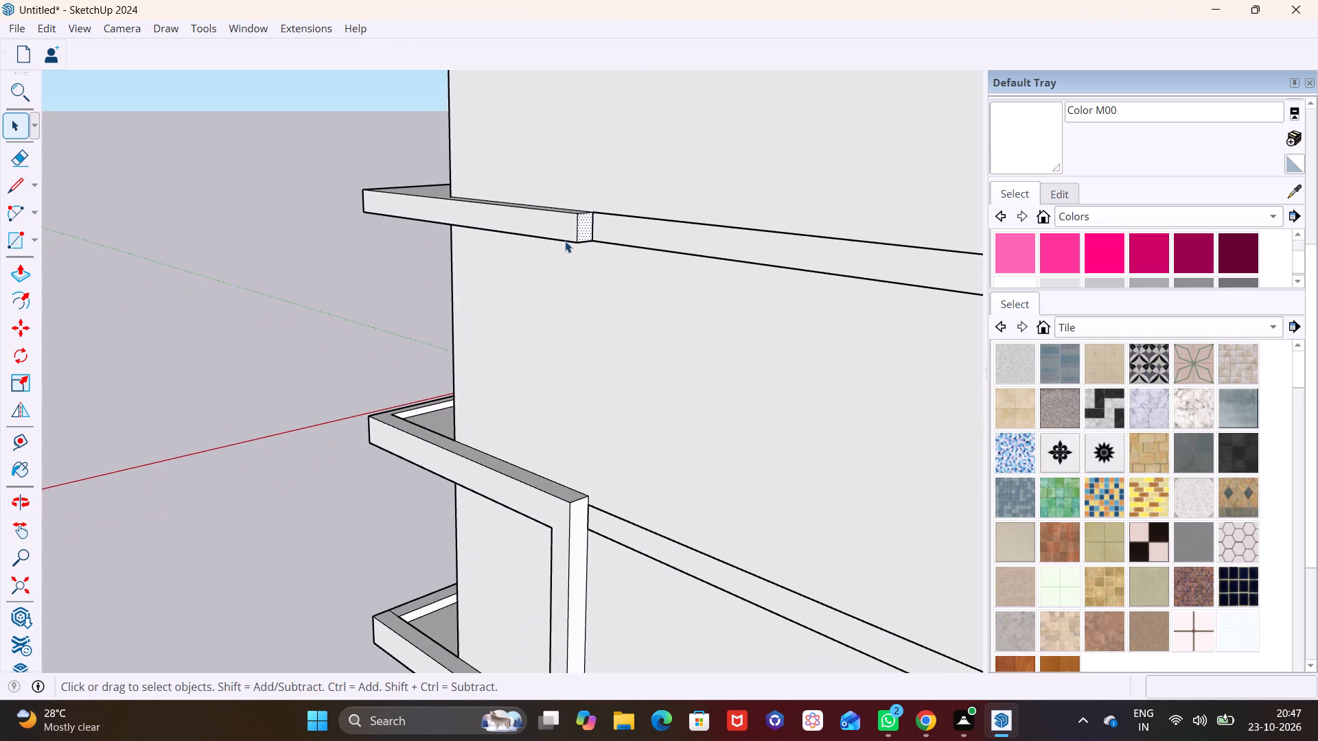
click(15, 268)
click(580, 229)
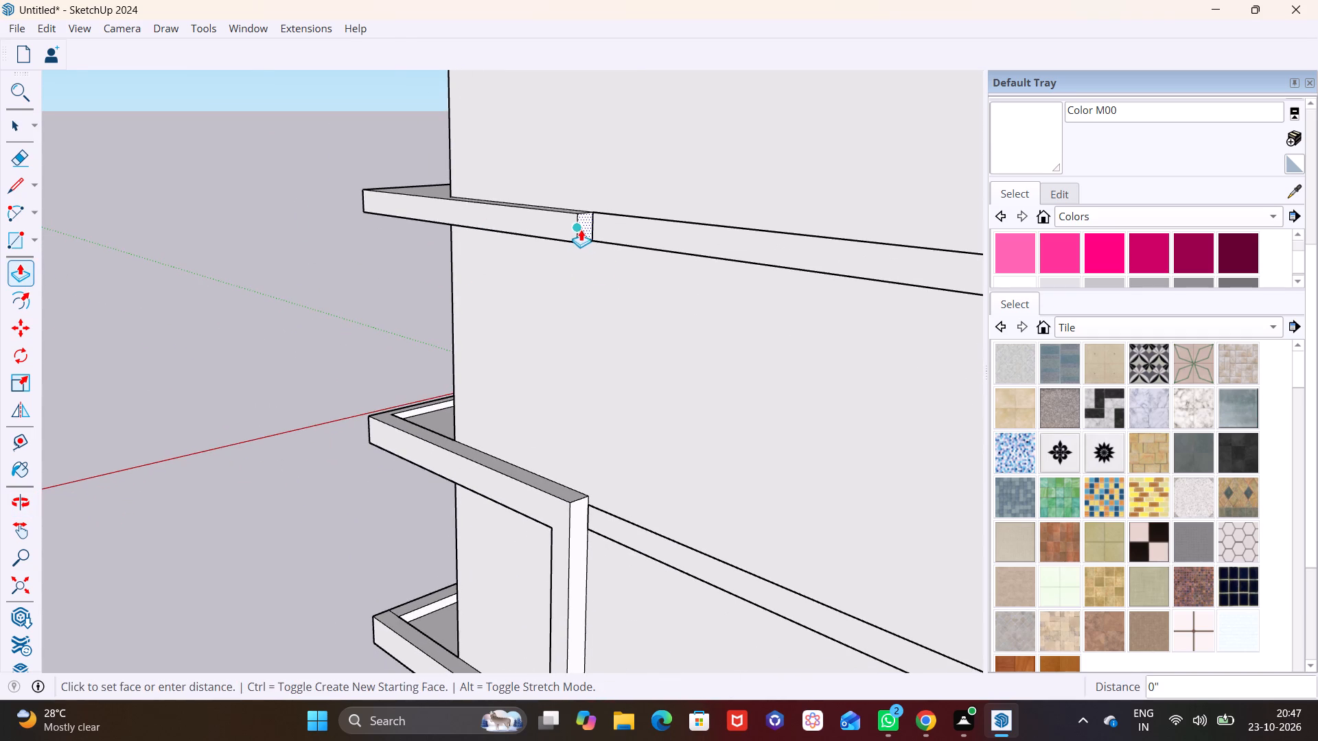
click(573, 501)
drag(588, 498, 596, 497)
key(space)
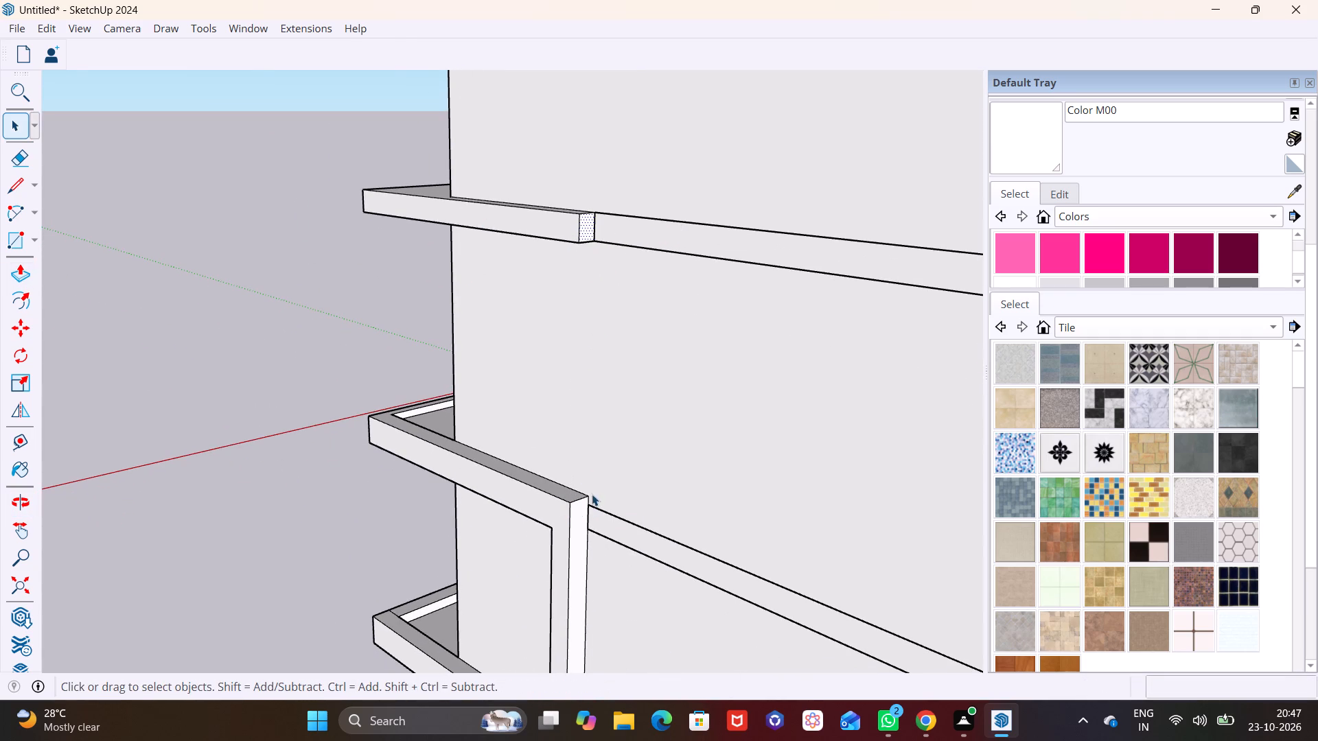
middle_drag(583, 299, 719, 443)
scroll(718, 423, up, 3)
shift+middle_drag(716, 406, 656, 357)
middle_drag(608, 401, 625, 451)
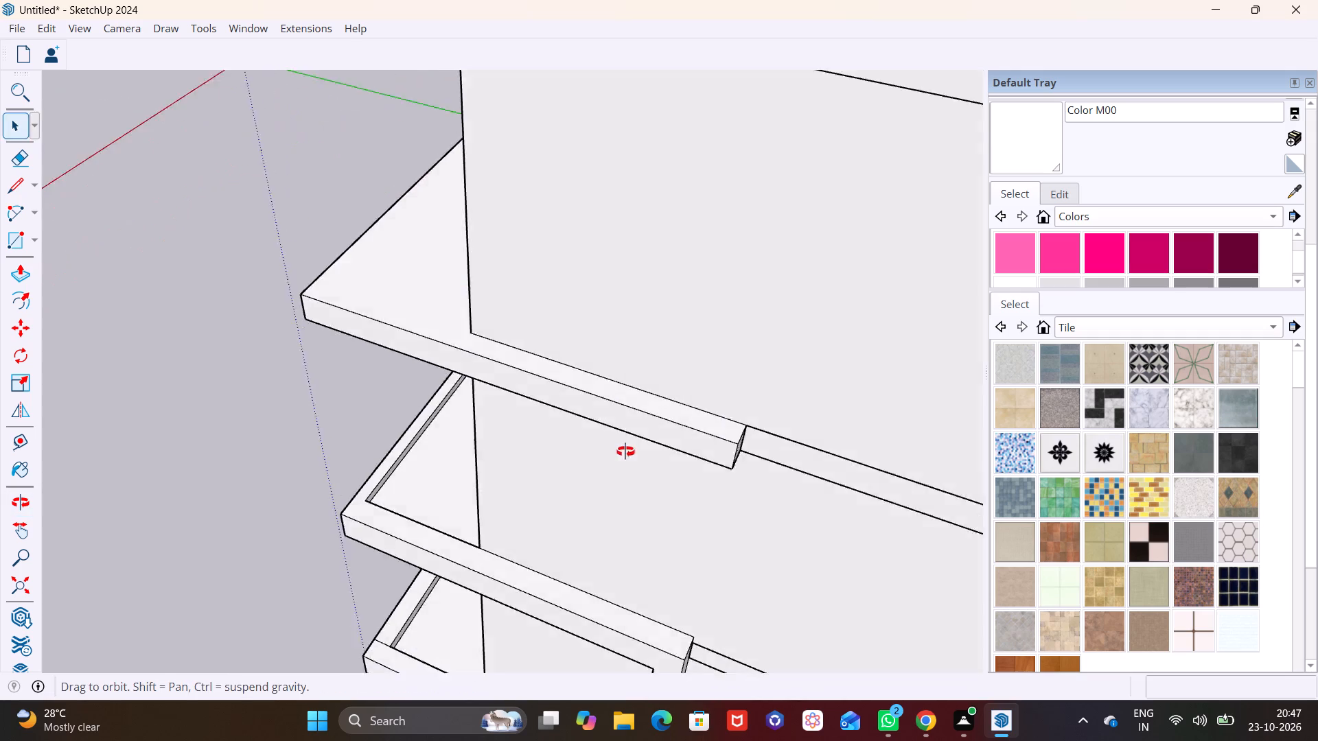
Draw a rectangle about 10 7/8" by 9" on top of the side bar's inner end, against the side wall.
middle_drag(625, 451, 686, 487)
scroll(707, 432, down, 4)
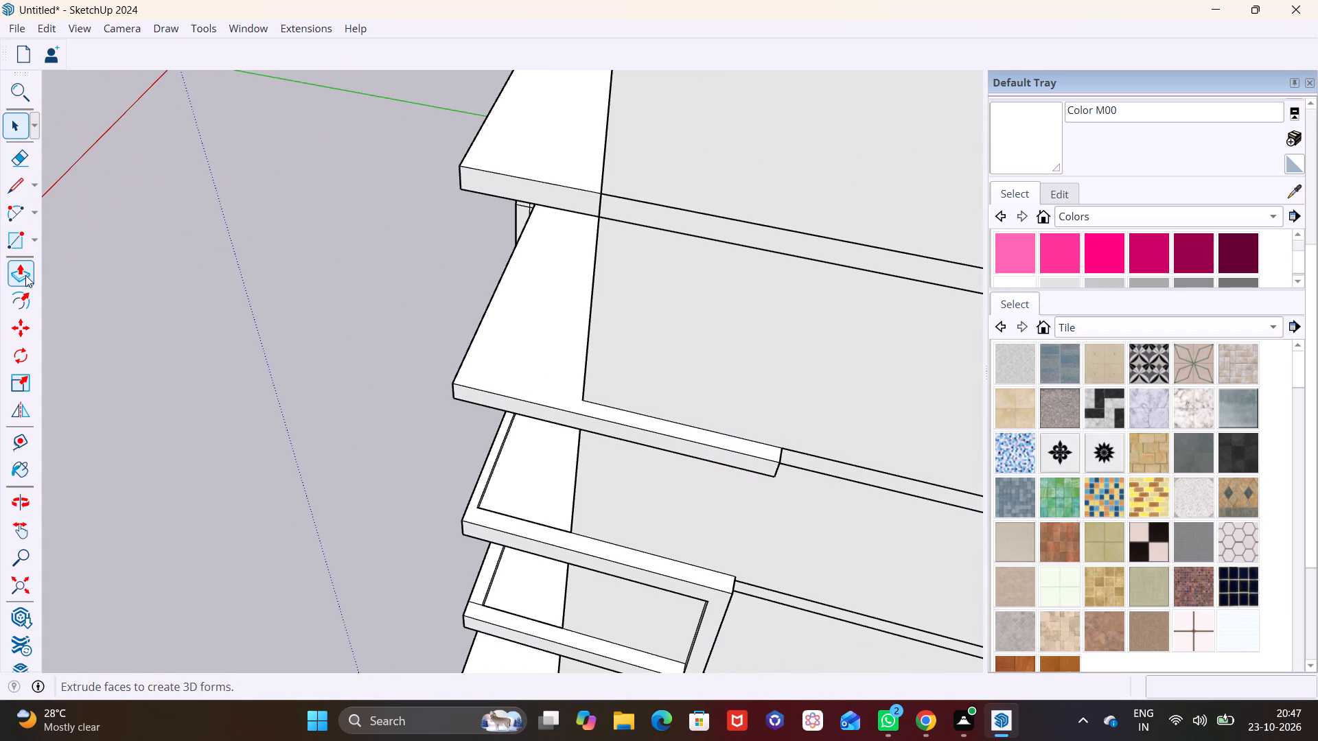
click(34, 240)
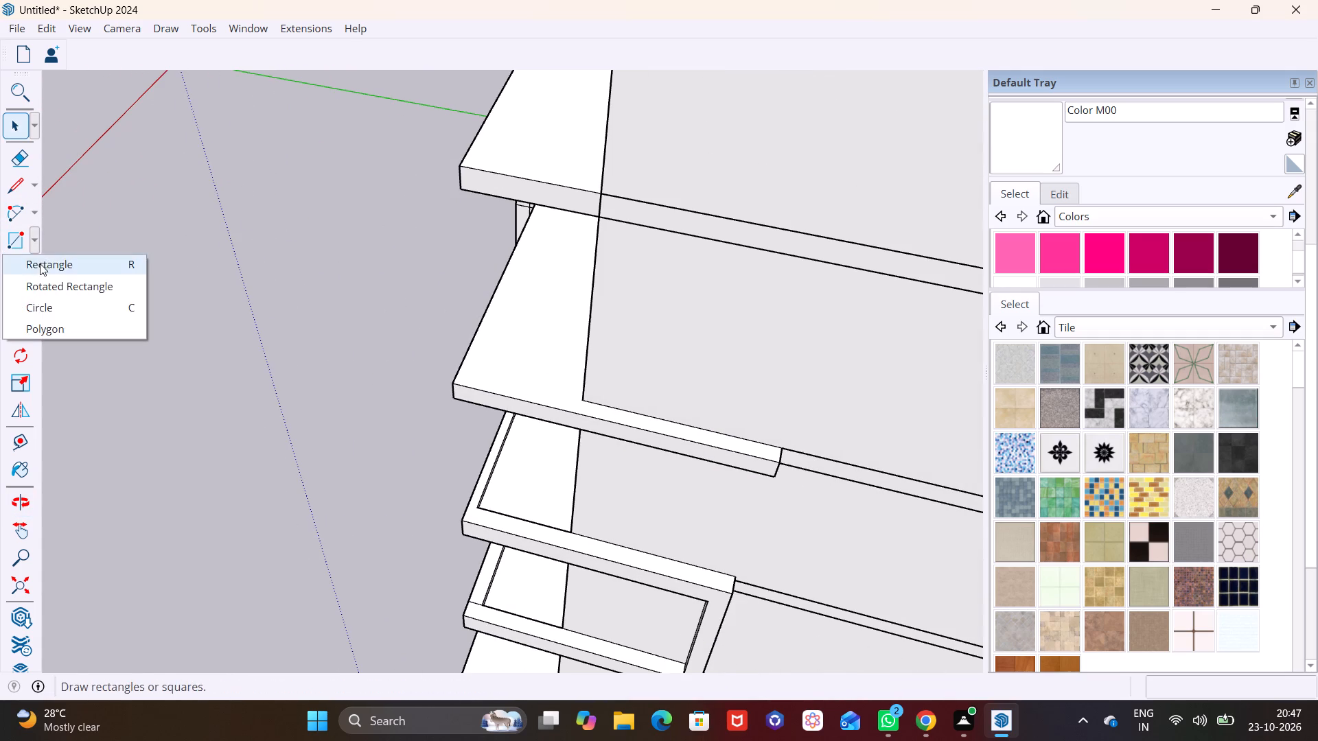
click(40, 263)
scroll(732, 487, up, 9)
middle_drag(809, 443, 781, 521)
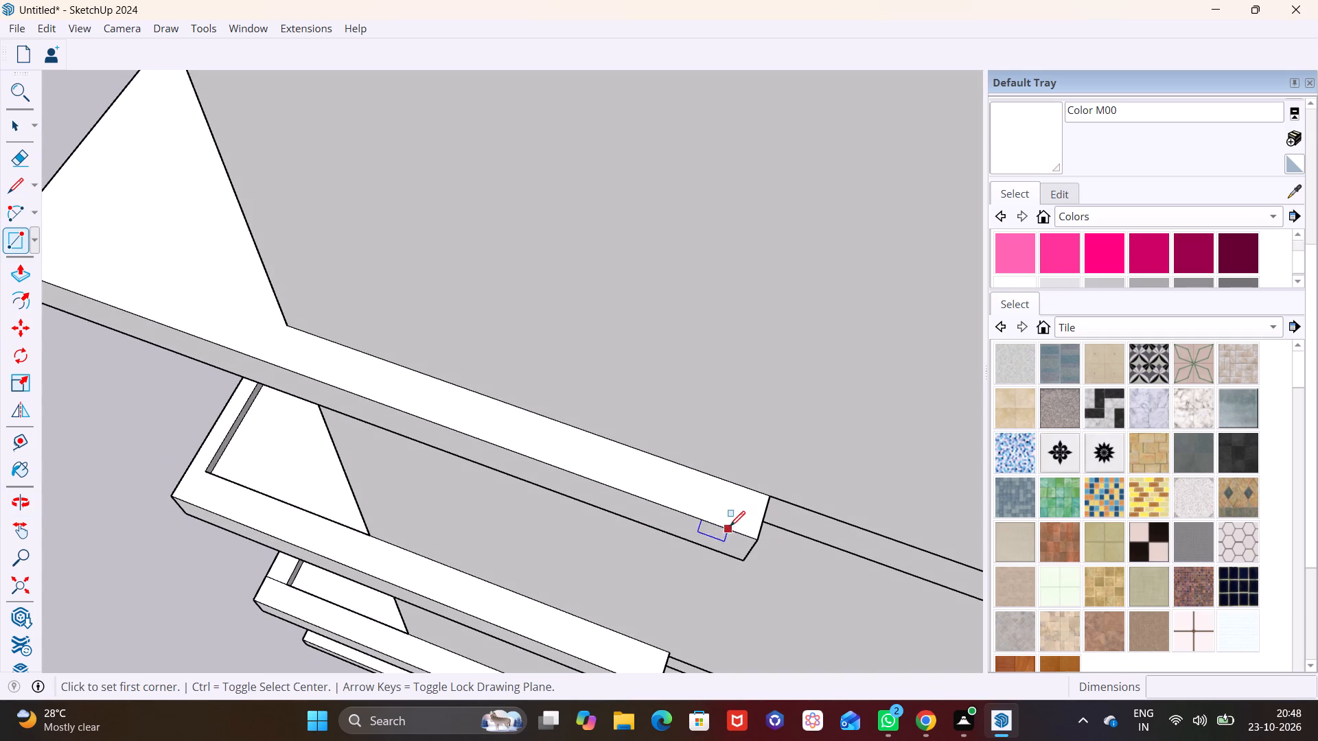
click(759, 534)
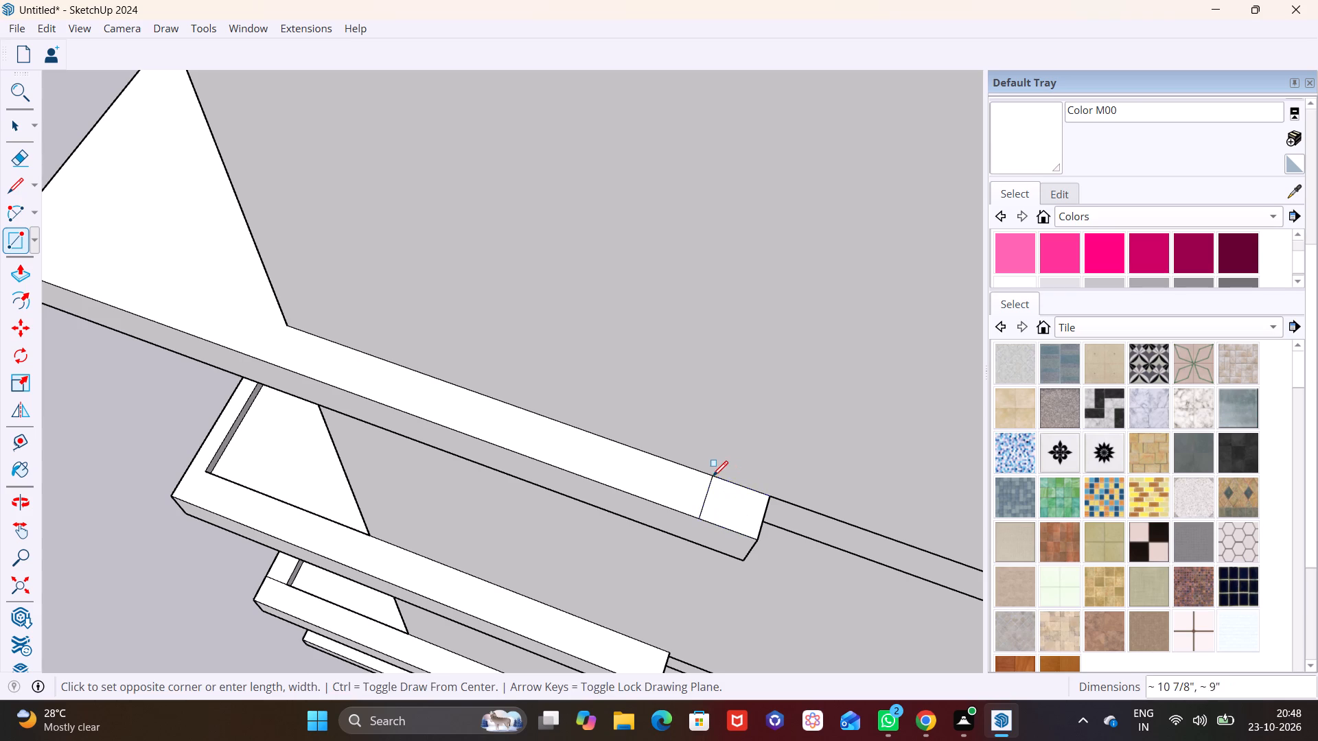
click(713, 476)
Extrude the rectangle 11' upward as a vertical bar reaching the slab above.
key(space)
click(759, 513)
scroll(722, 496, down, 7)
shift+middle_drag(689, 493, 458, 493)
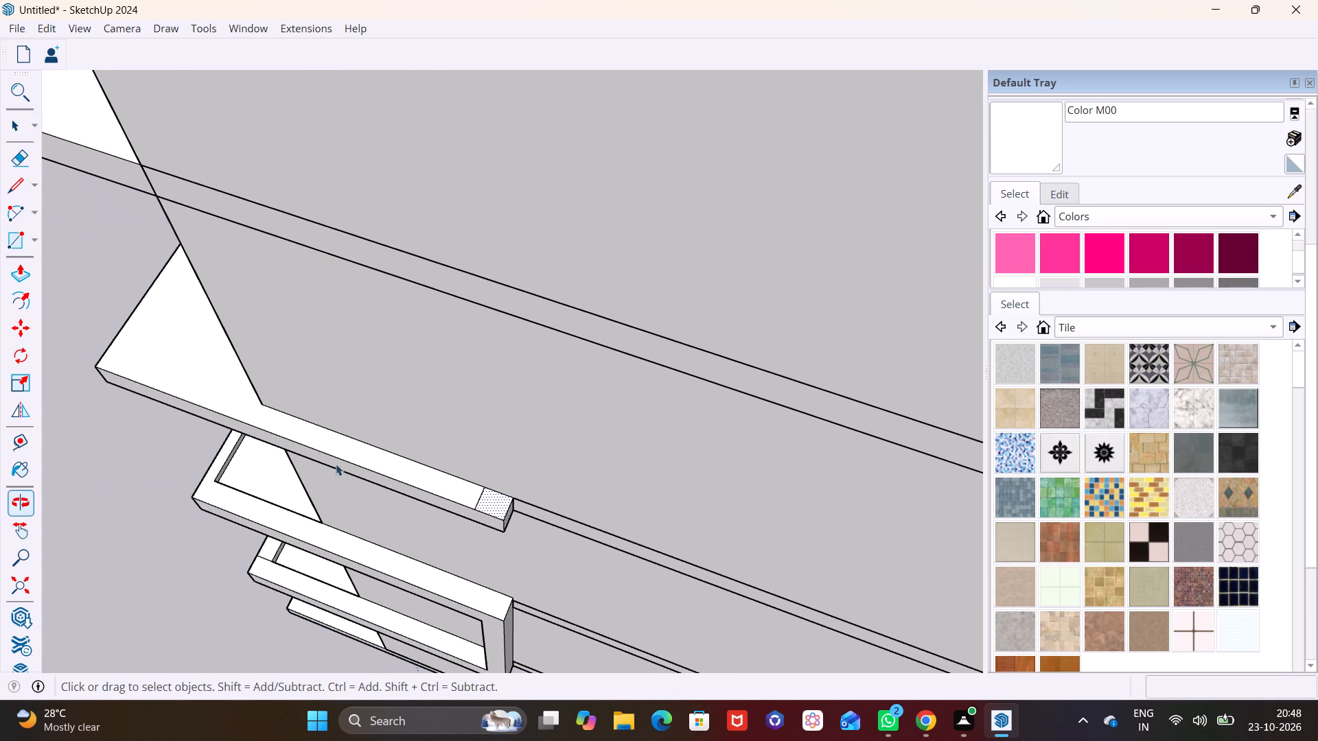
click(16, 273)
click(492, 507)
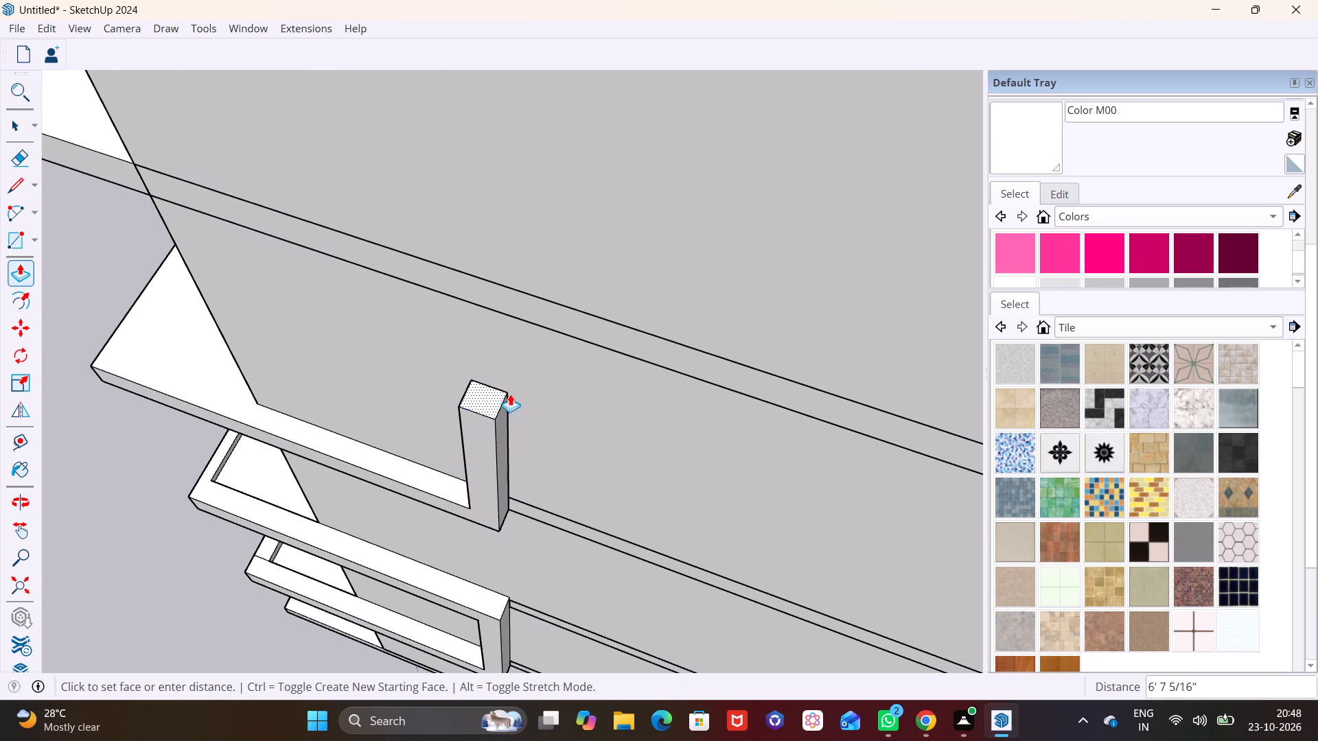
click(533, 301)
Draw a rectangle on the vertical bar's side face at its top, matching the height of the slab band.
middle_drag(548, 349, 833, 189)
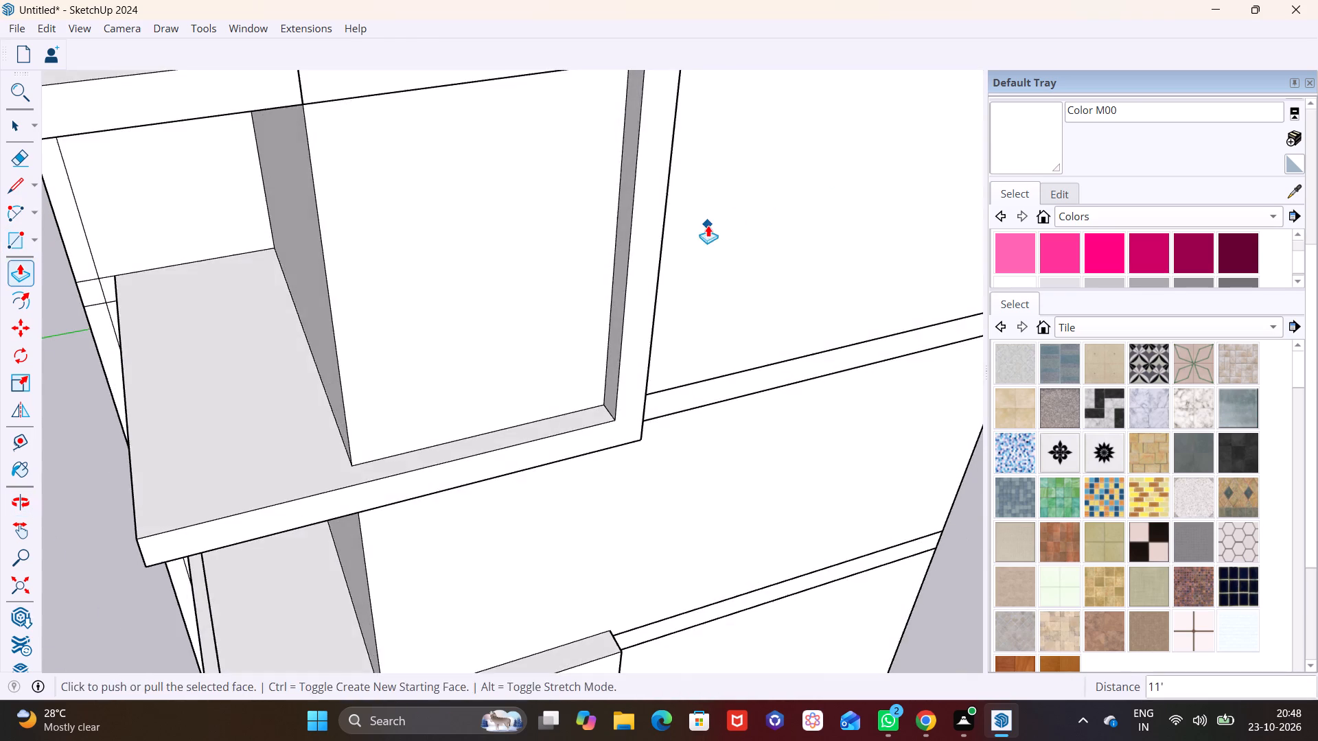
shift+middle_drag(715, 245, 799, 566)
middle_drag(788, 534, 809, 391)
scroll(705, 246, up, 5)
shift+middle_drag(741, 250, 522, 375)
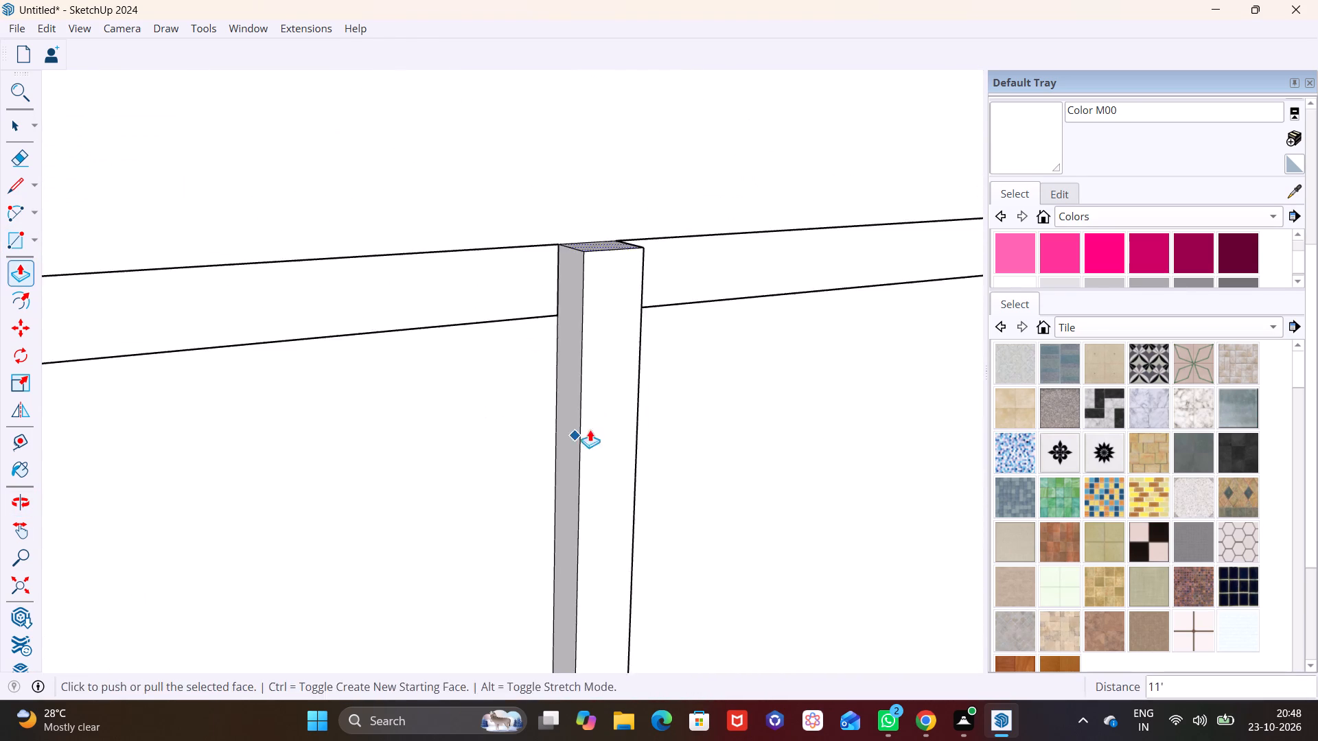
scroll(590, 430, up, 1)
middle_drag(590, 430, 799, 396)
scroll(664, 298, up, 2)
click(35, 244)
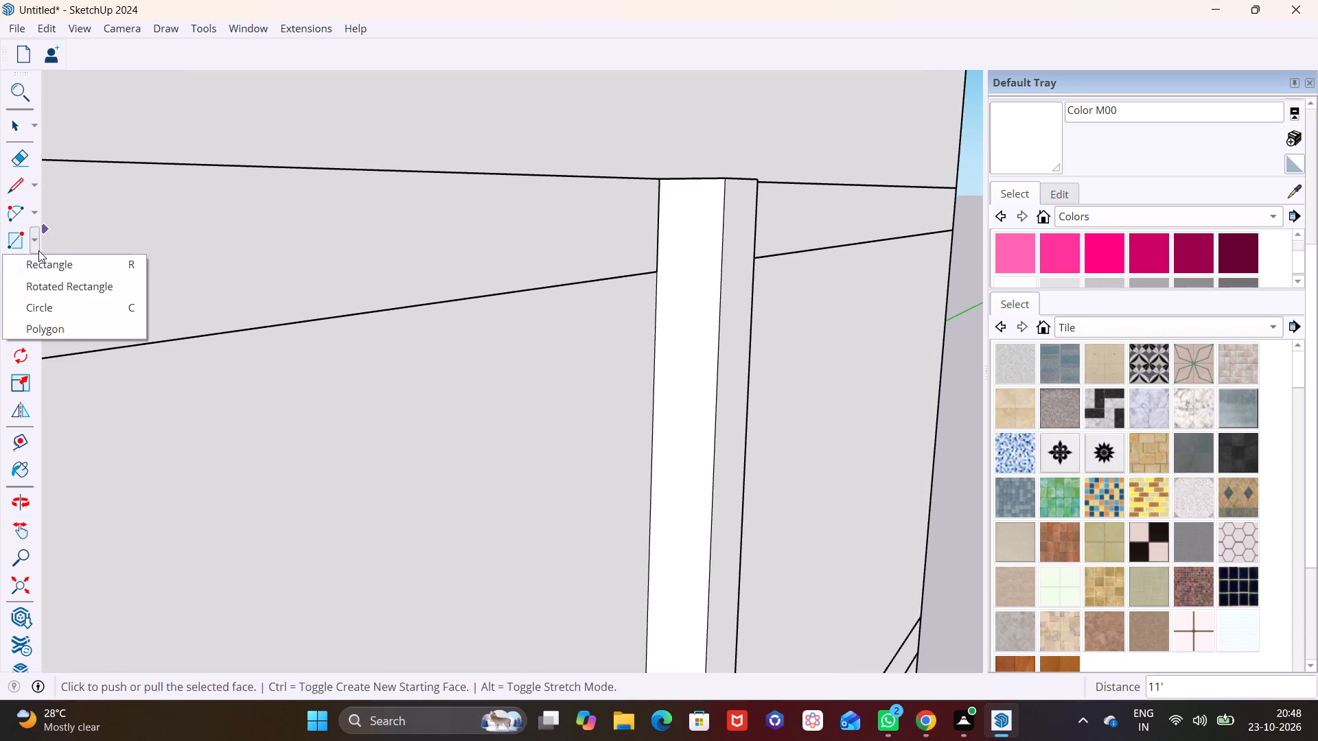
click(48, 265)
click(658, 180)
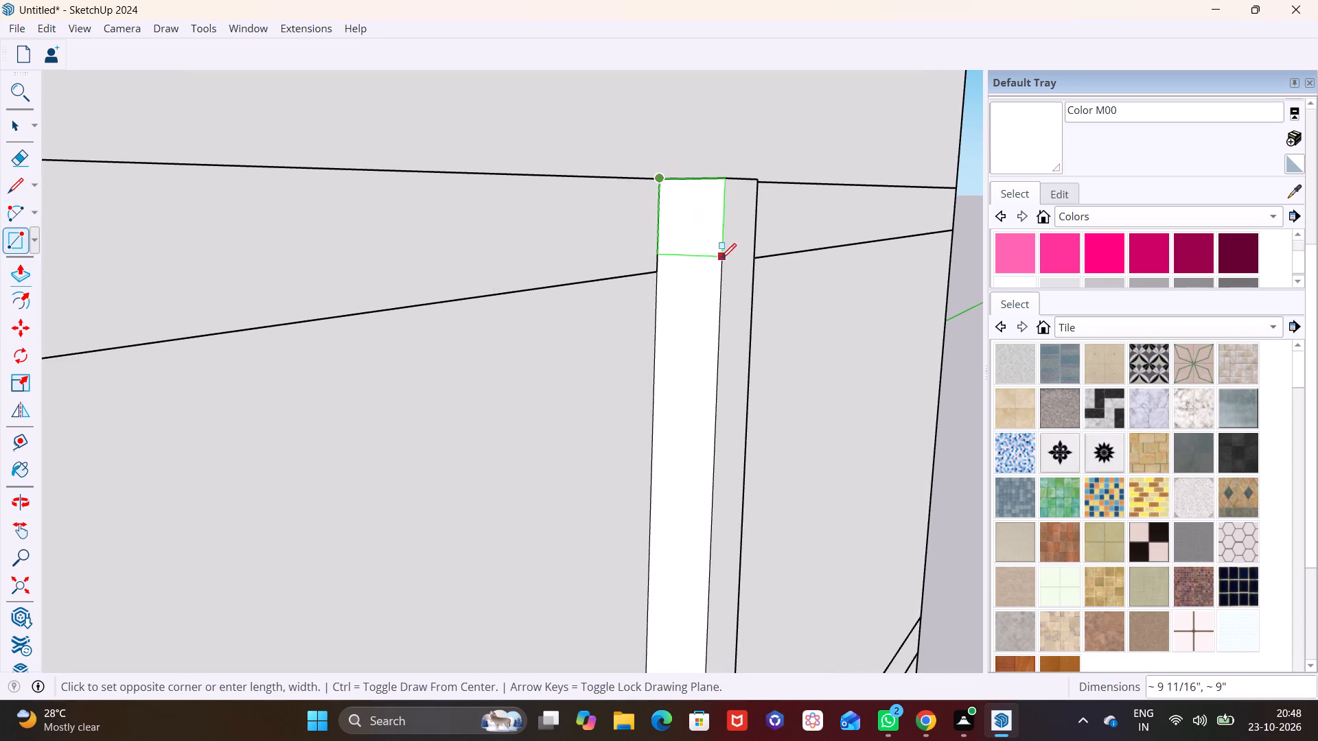
click(719, 274)
Pull the rectangle along the side wall as an upper side bar extending past the slab's outer corner.
key(space)
click(673, 237)
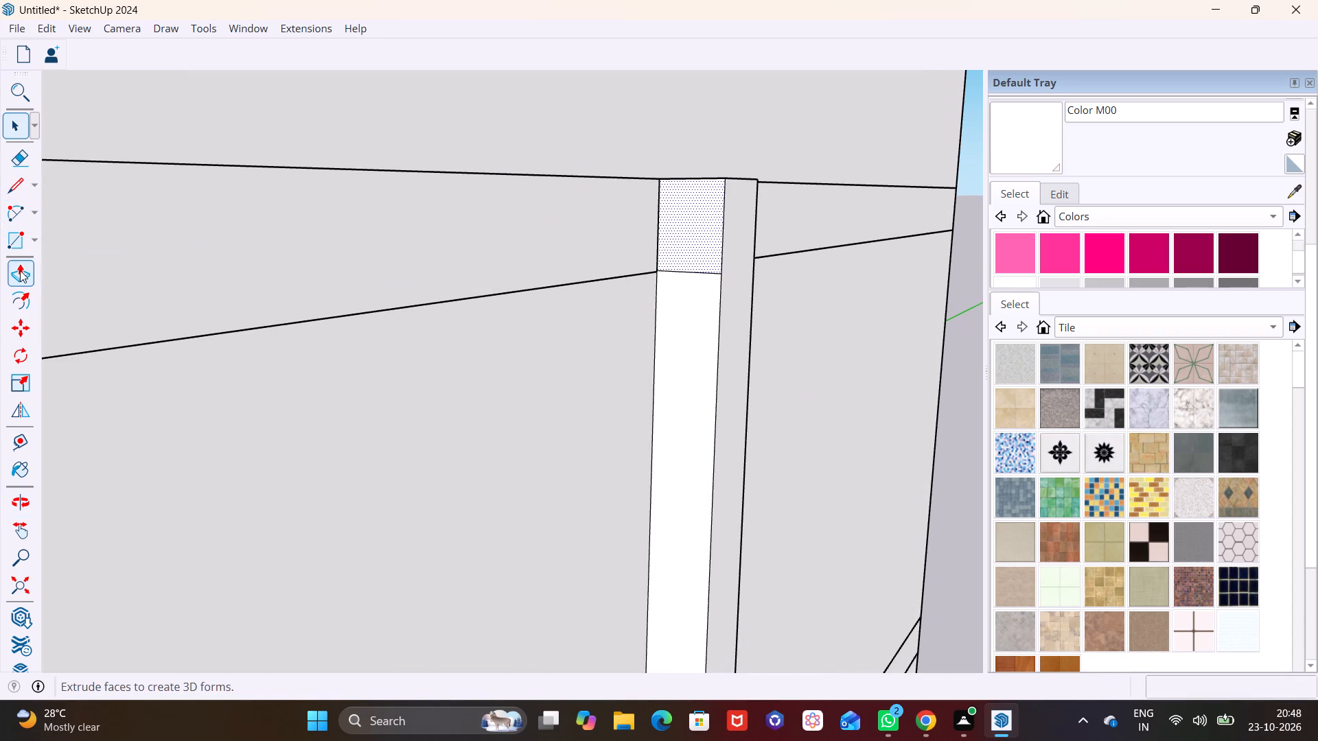
click(19, 270)
drag(712, 243, 667, 249)
drag(696, 251, 678, 248)
drag(670, 242, 208, 296)
scroll(205, 303, down, 8)
shift+middle_drag(207, 303, 760, 305)
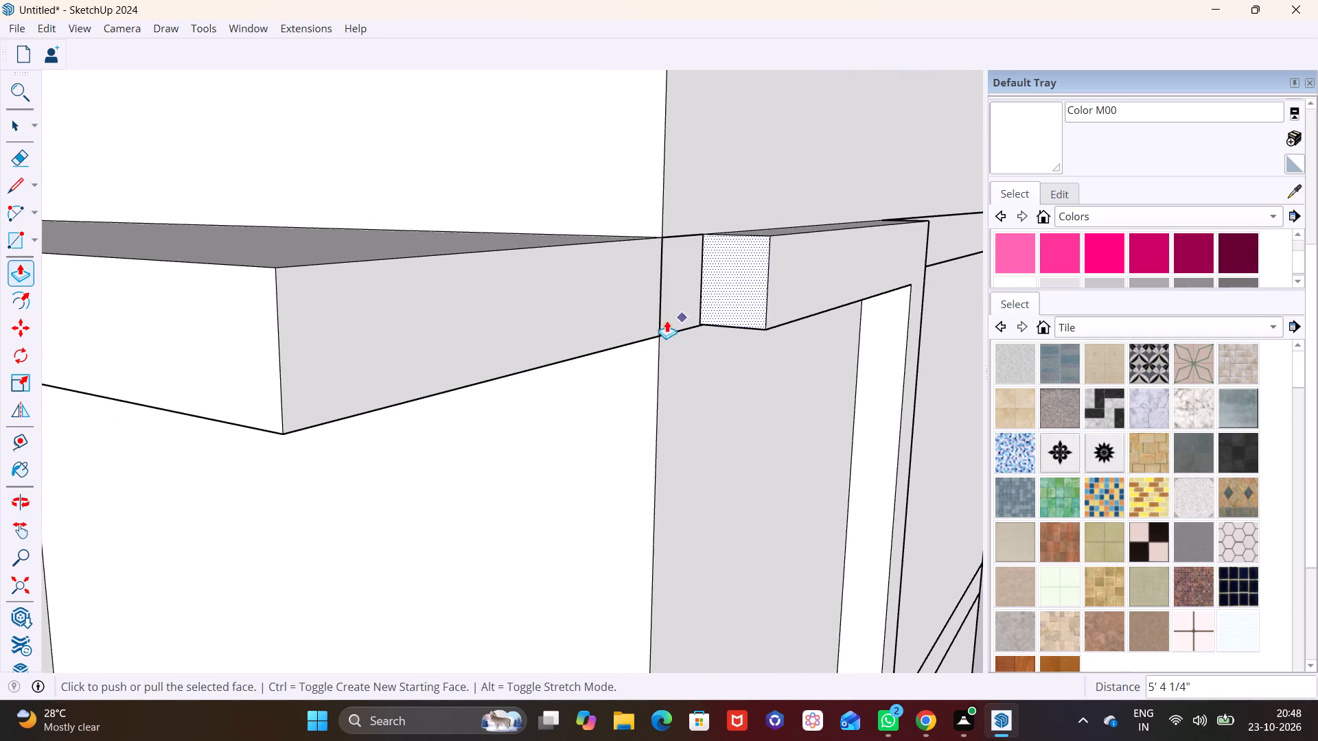
drag(737, 311, 257, 384)
double_click(250, 382)
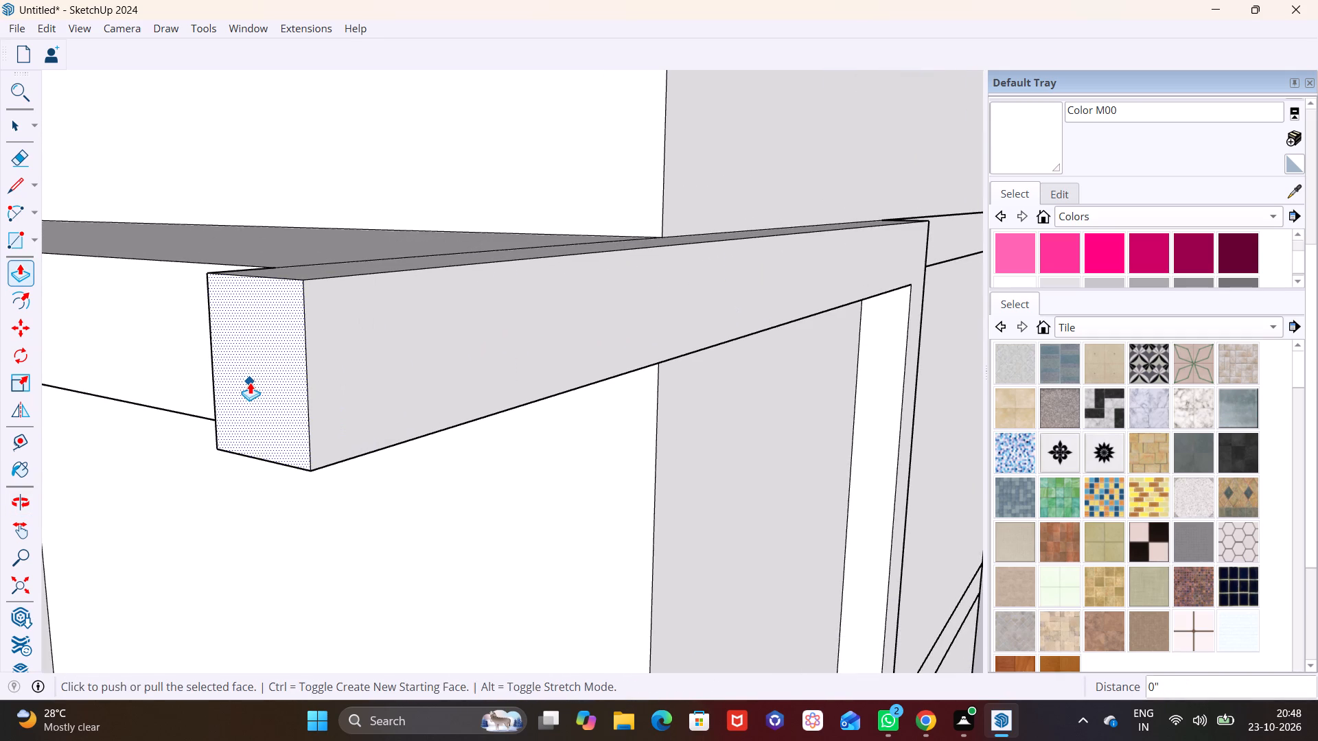
Push the upper side bar's end face back so it projects only slightly past the slab's front edge.
scroll(248, 375, down, 20)
scroll(248, 375, down, 2)
middle_drag(322, 423, 390, 438)
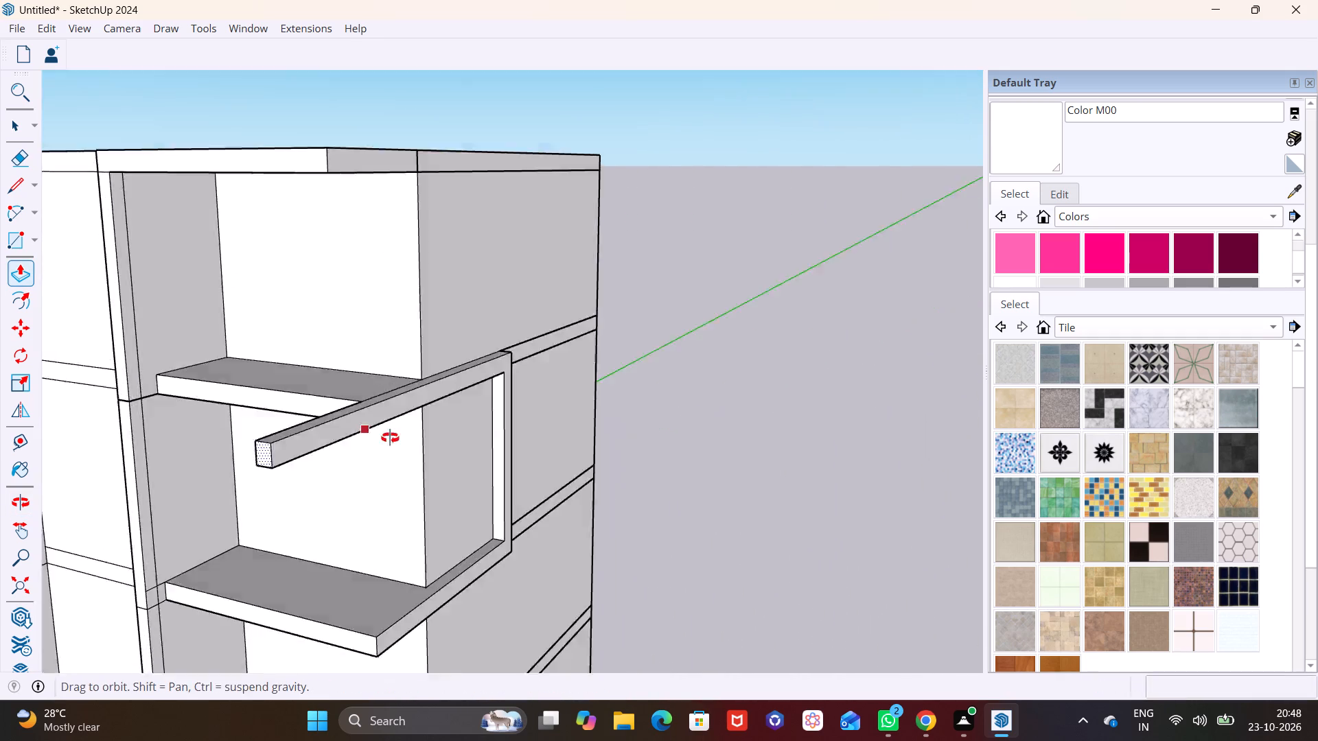
middle_drag(390, 438, 816, 394)
scroll(831, 391, up, 7)
drag(961, 375, 737, 360)
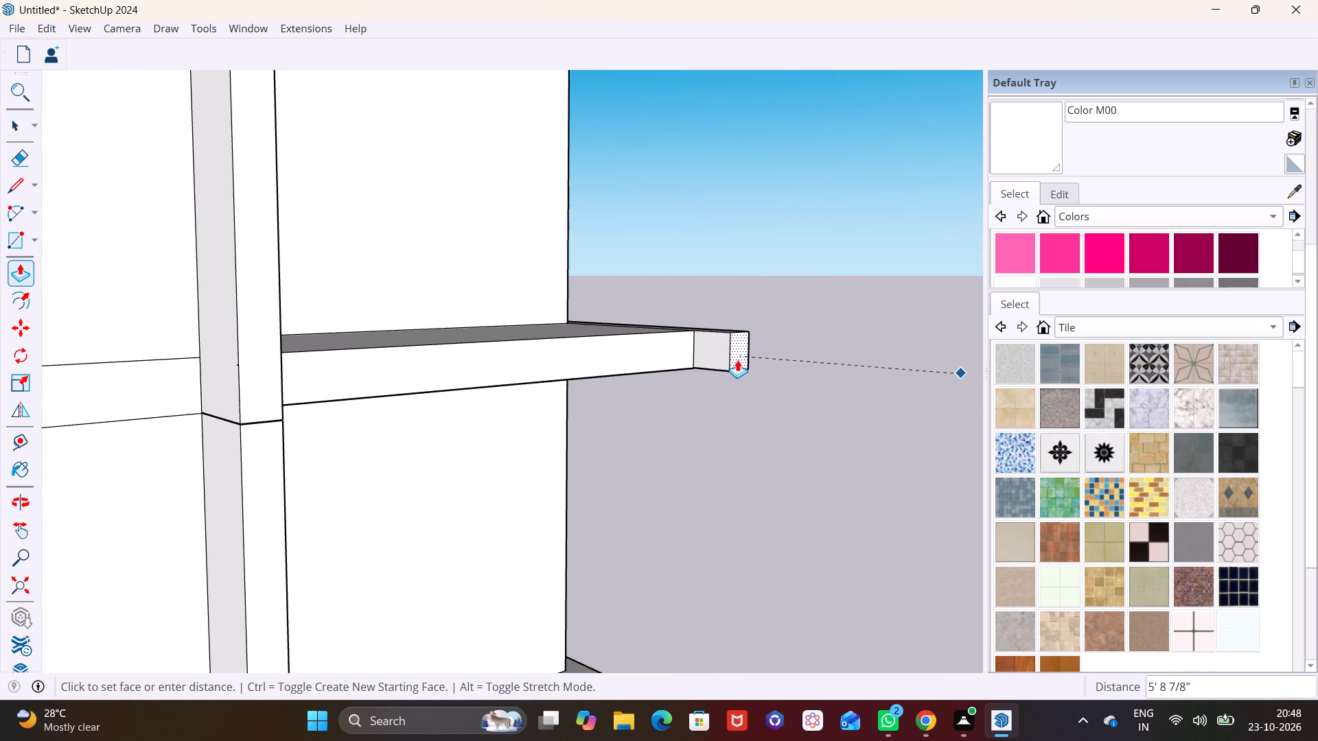
drag(737, 360, 728, 359)
click(717, 357)
click(721, 355)
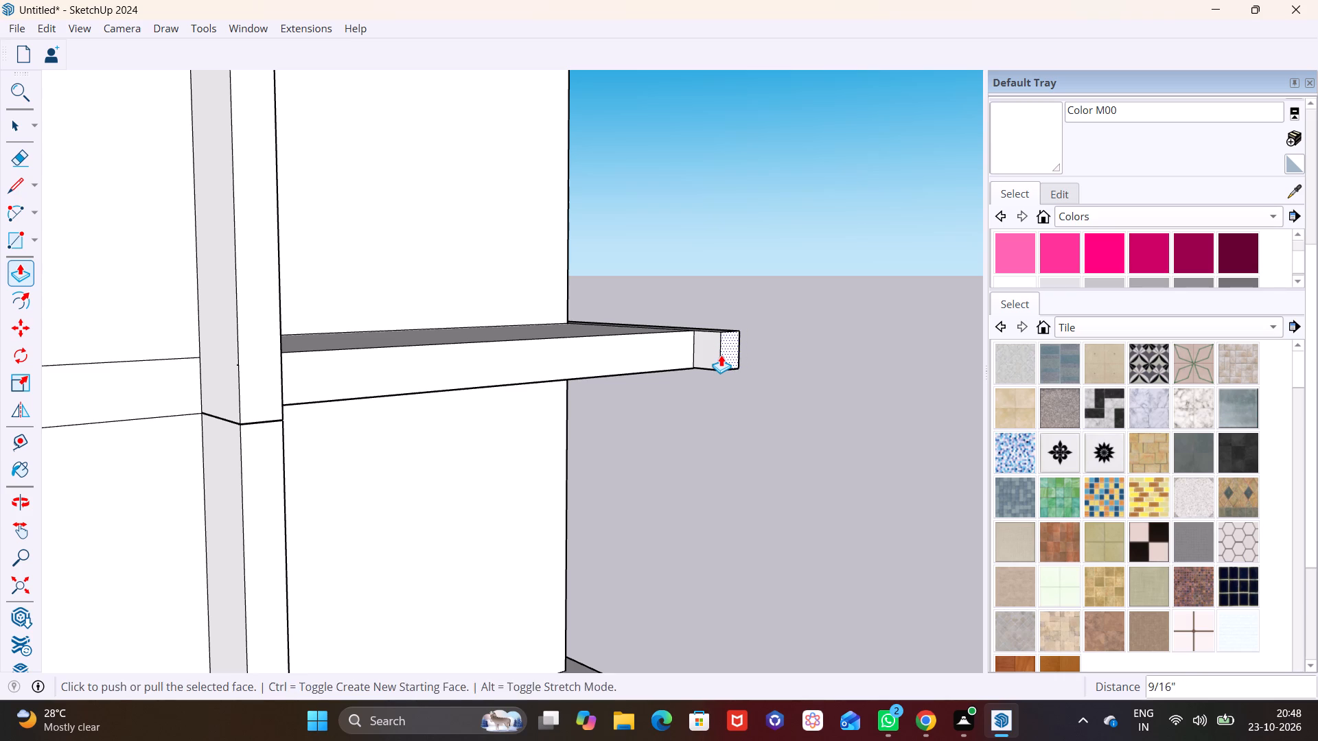
key(space)
Draw a rectangle about 11 7/8" by 10 11/16" on the back face of the upper bar's overhanging end.
scroll(723, 355, up, 12)
middle_drag(705, 364, 759, 380)
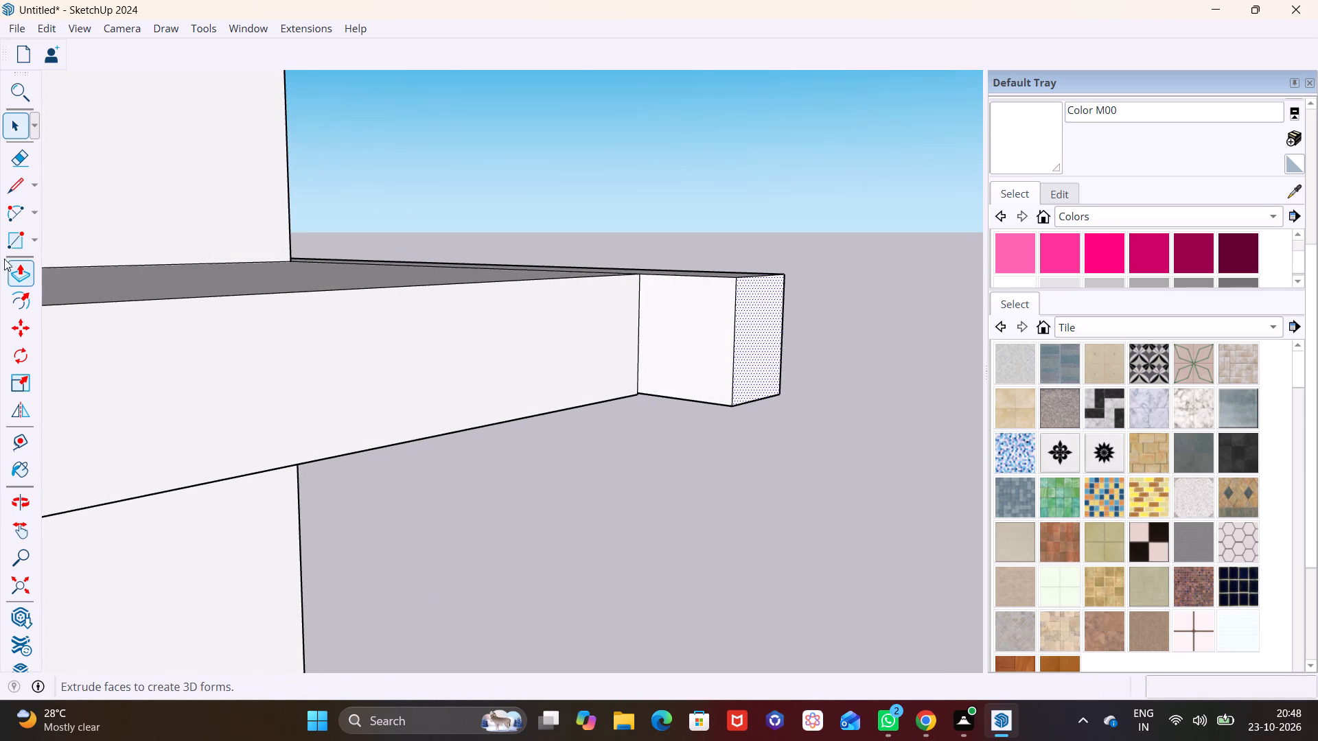
click(31, 242)
click(41, 266)
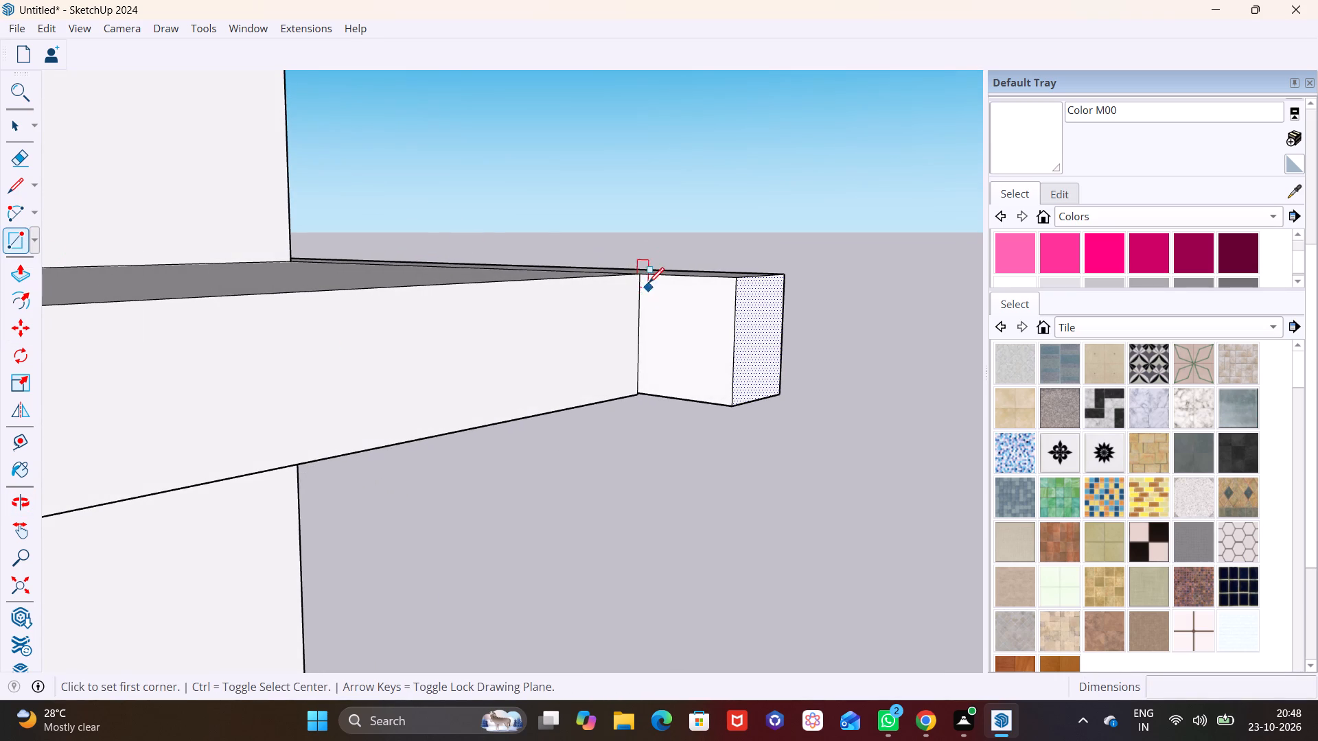
click(644, 278)
click(731, 401)
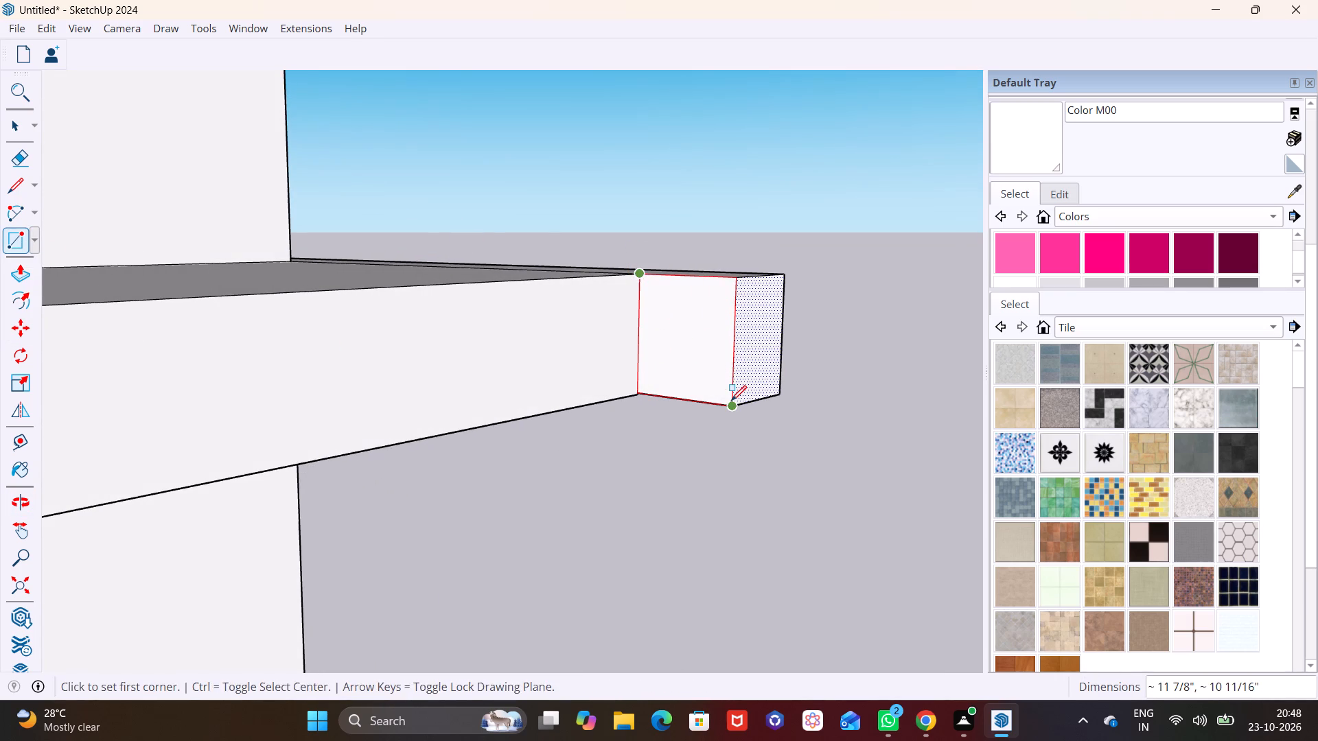
Pull that back face along the slab's front edge until it meets the tall vertical fin.
key(space)
click(685, 350)
scroll(699, 332, down, 8)
shift+middle_drag(542, 357, 656, 349)
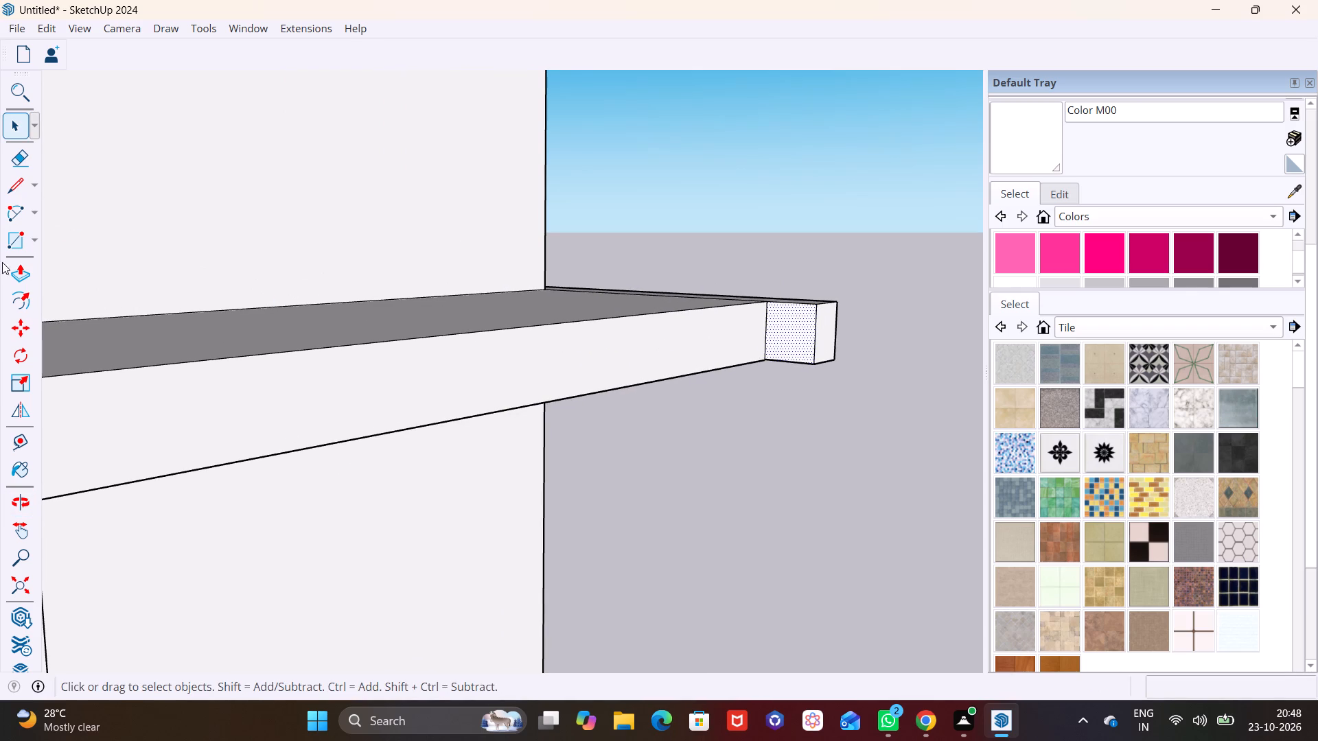
click(16, 266)
drag(802, 340, 417, 386)
scroll(395, 373, down, 3)
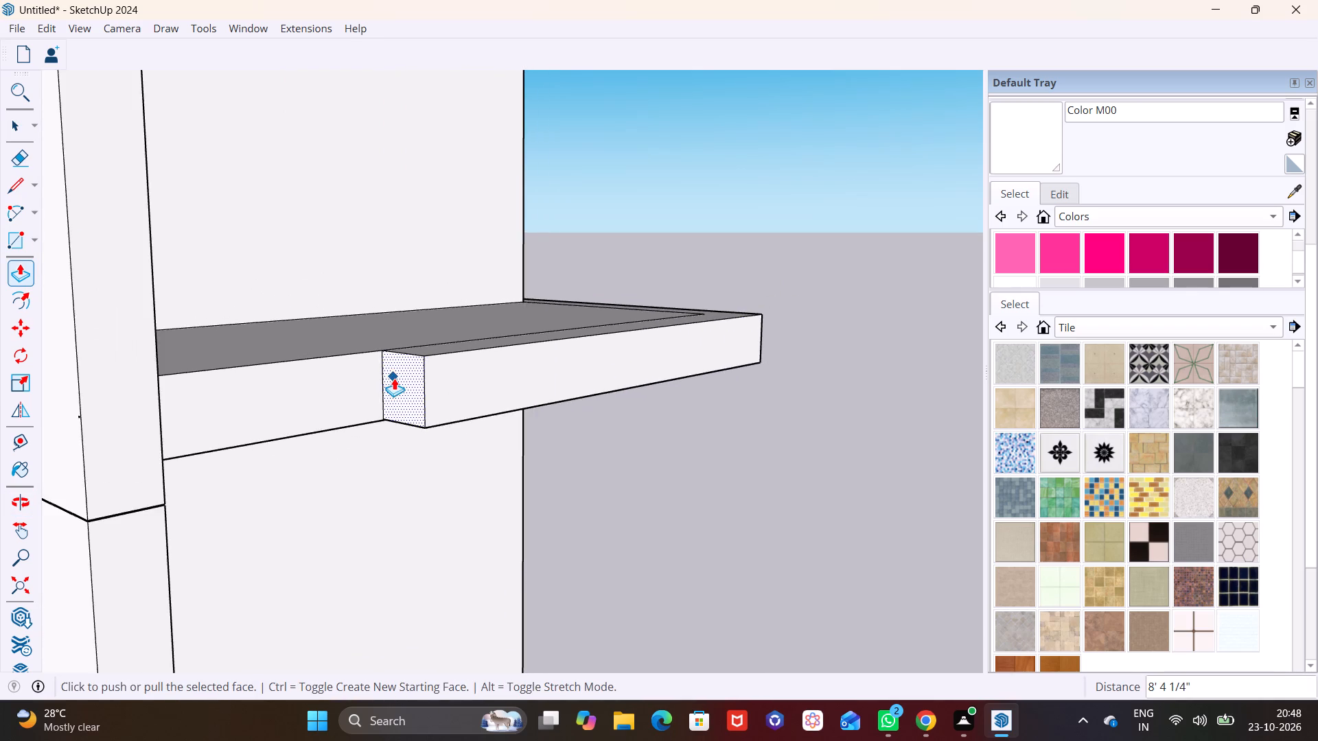
shift+middle_drag(395, 386, 516, 375)
drag(520, 376, 327, 403)
middle_drag(326, 399, 220, 410)
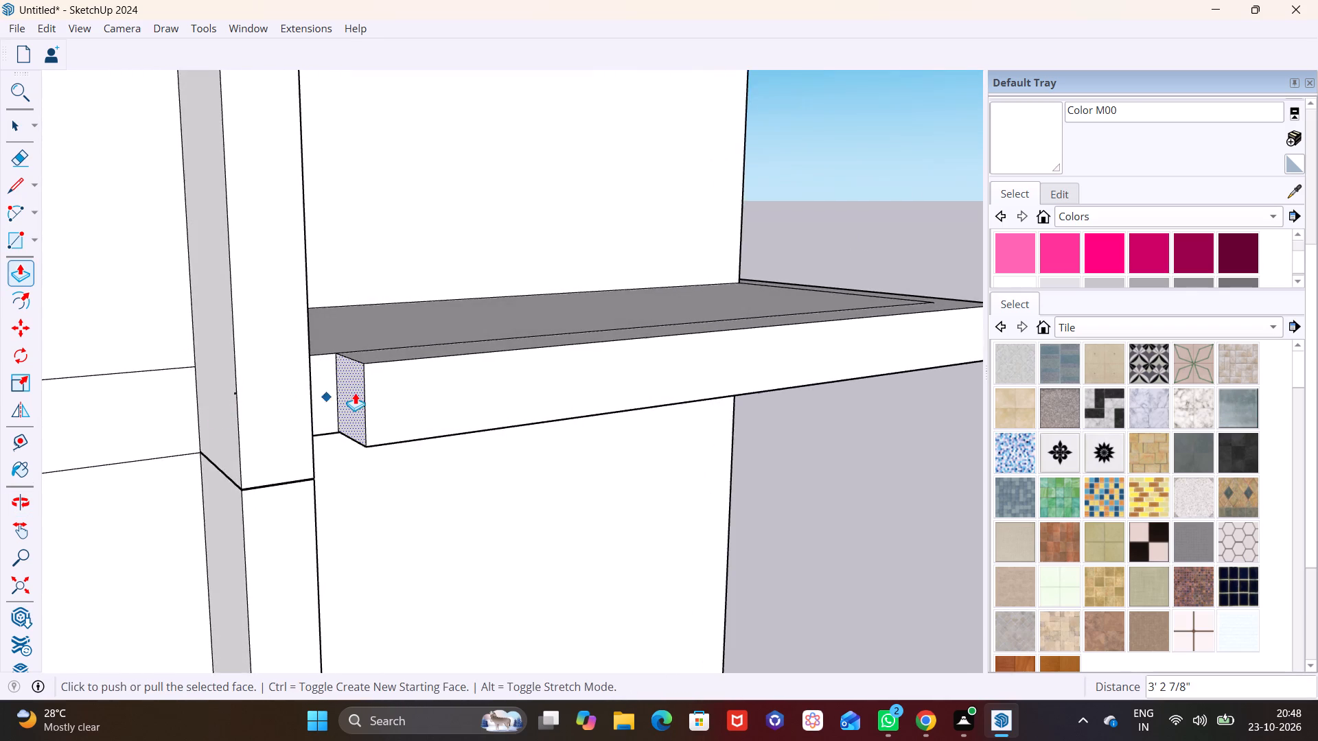
scroll(357, 392, up, 7)
middle_drag(345, 398, 238, 396)
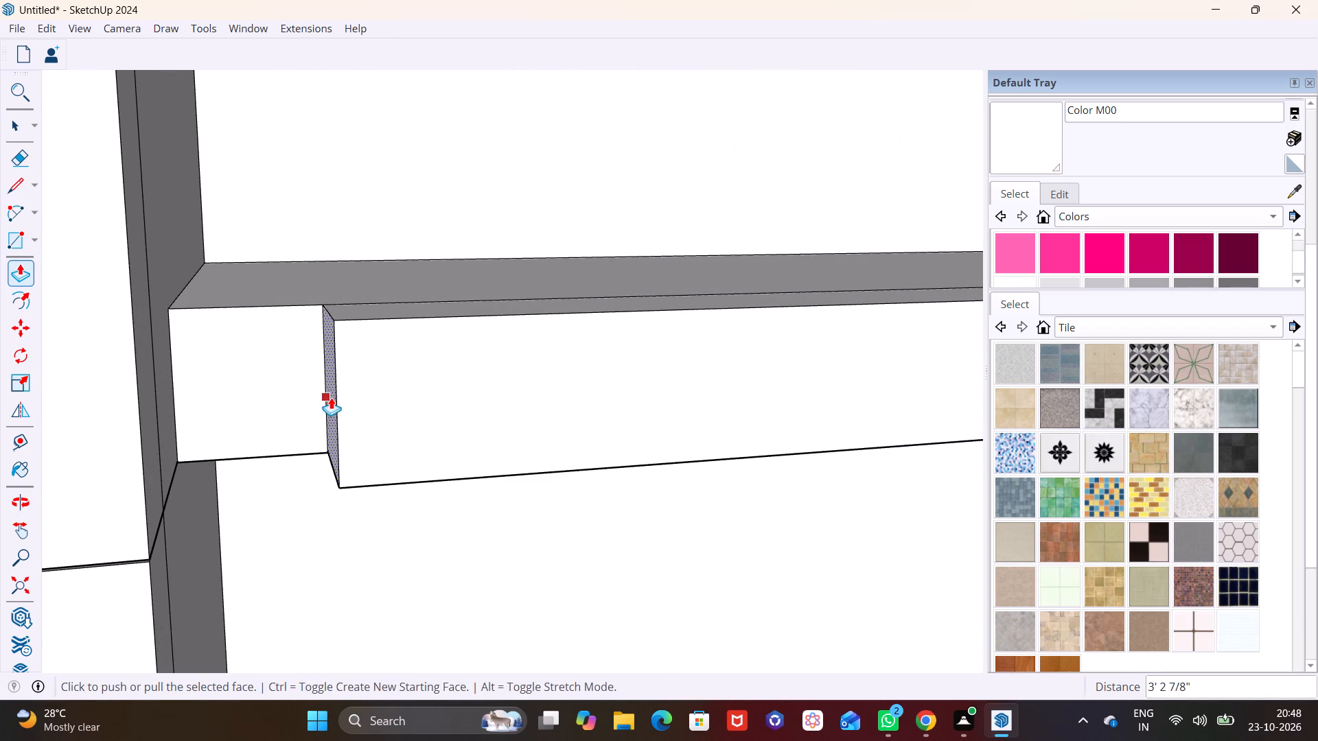
drag(331, 397, 148, 400)
click(149, 400)
key(c)
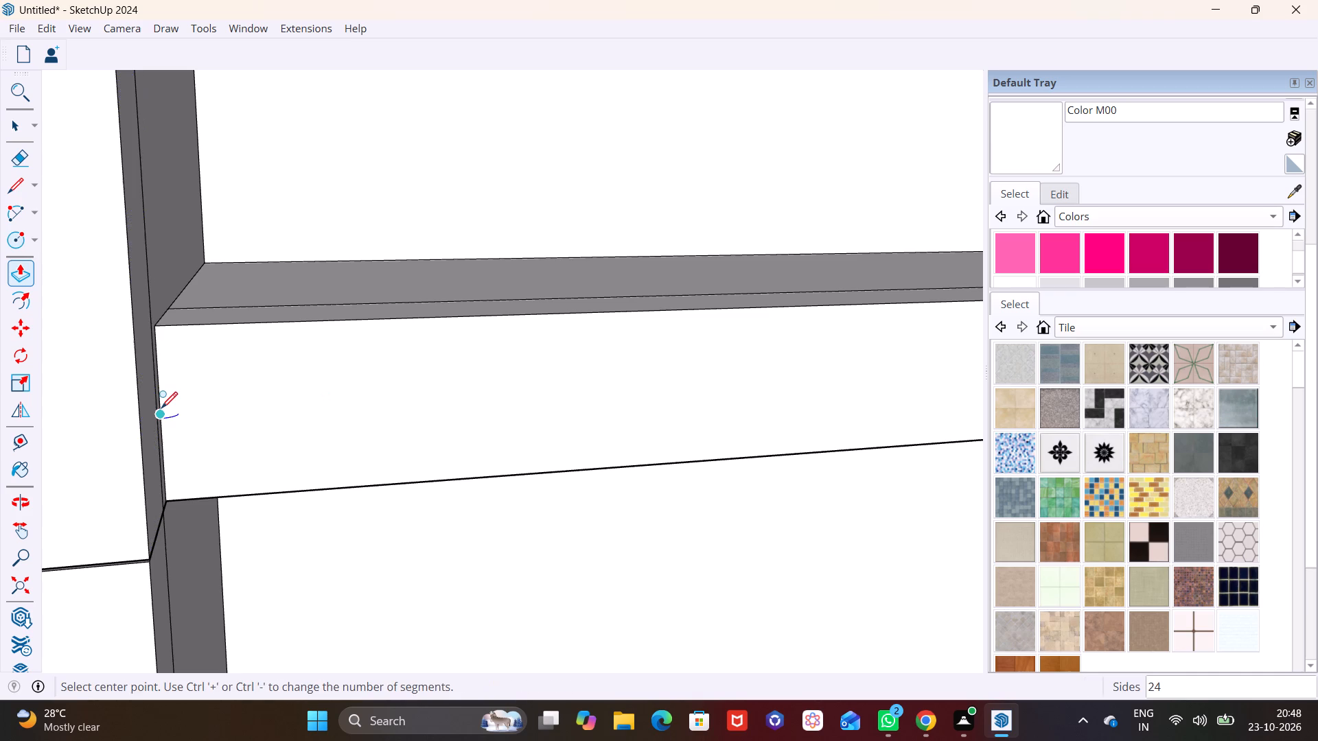
key(space)
Push/Pull the exposed horizontal face in the vertical fin's joint to close the narrow gap there.
middle_drag(313, 333, 356, 292)
scroll(320, 329, down, 4)
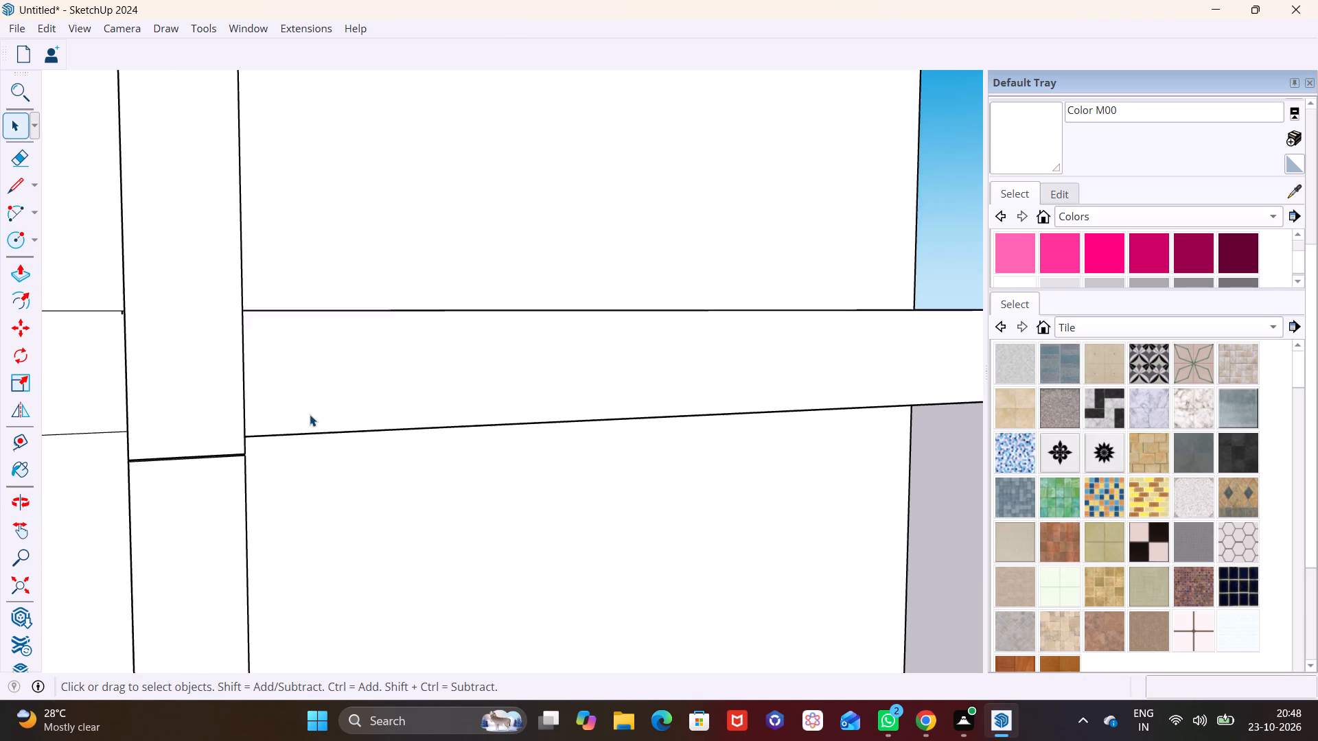
scroll(310, 414, down, 4)
middle_drag(372, 421, 590, 236)
scroll(490, 227, up, 12)
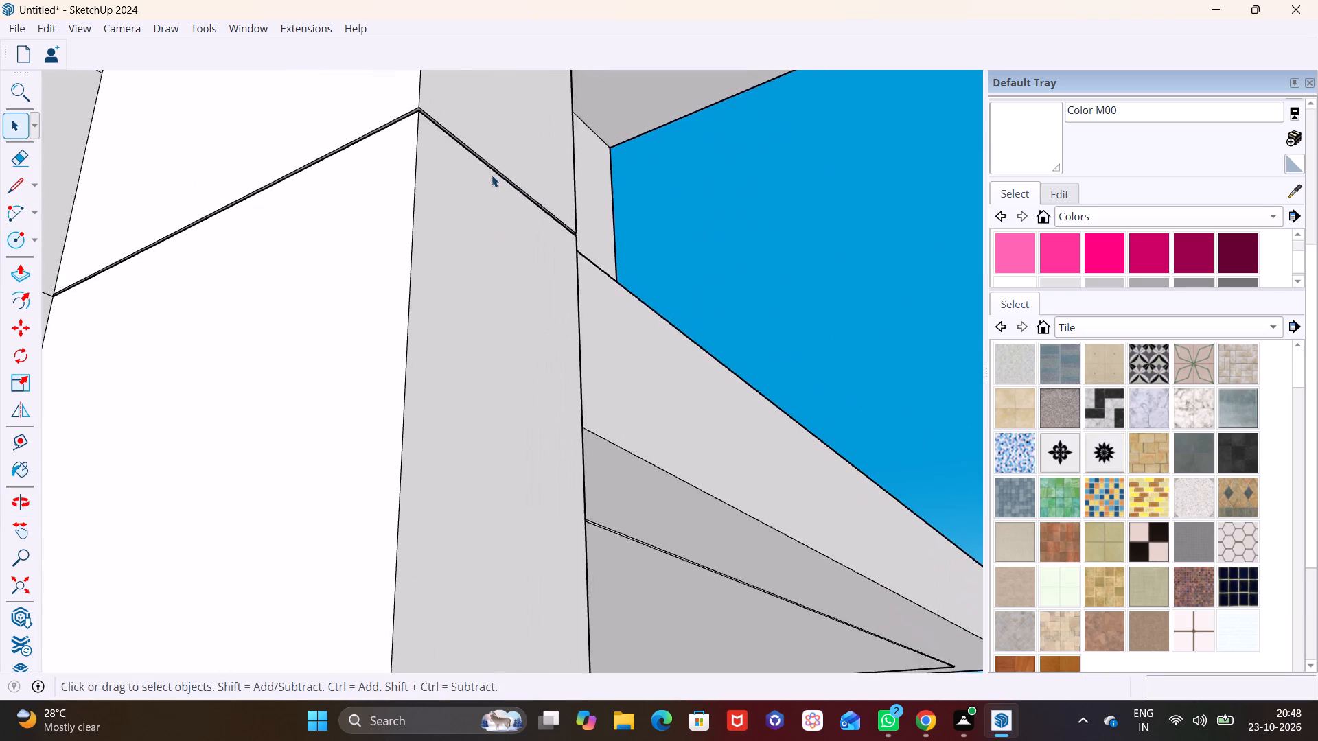
scroll(492, 175, up, 3)
middle_drag(487, 153, 450, 222)
scroll(432, 222, up, 11)
click(376, 191)
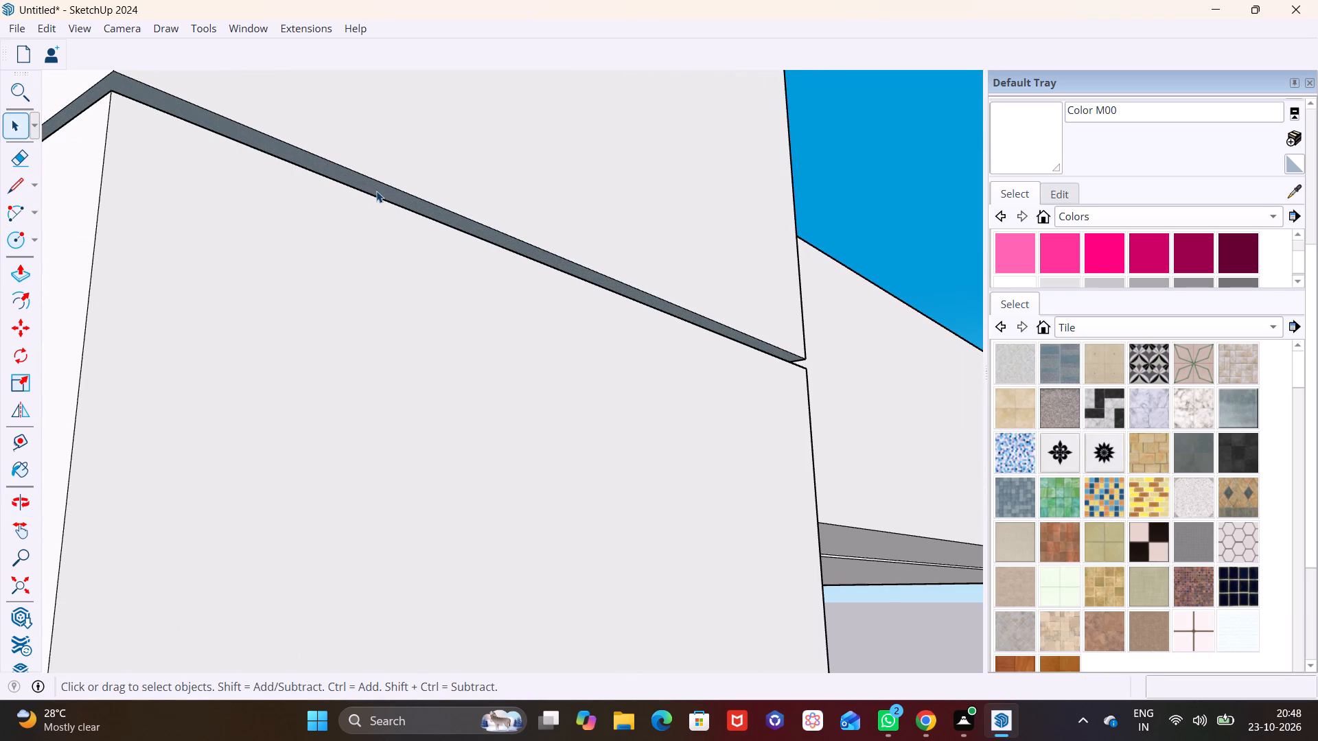
click(23, 270)
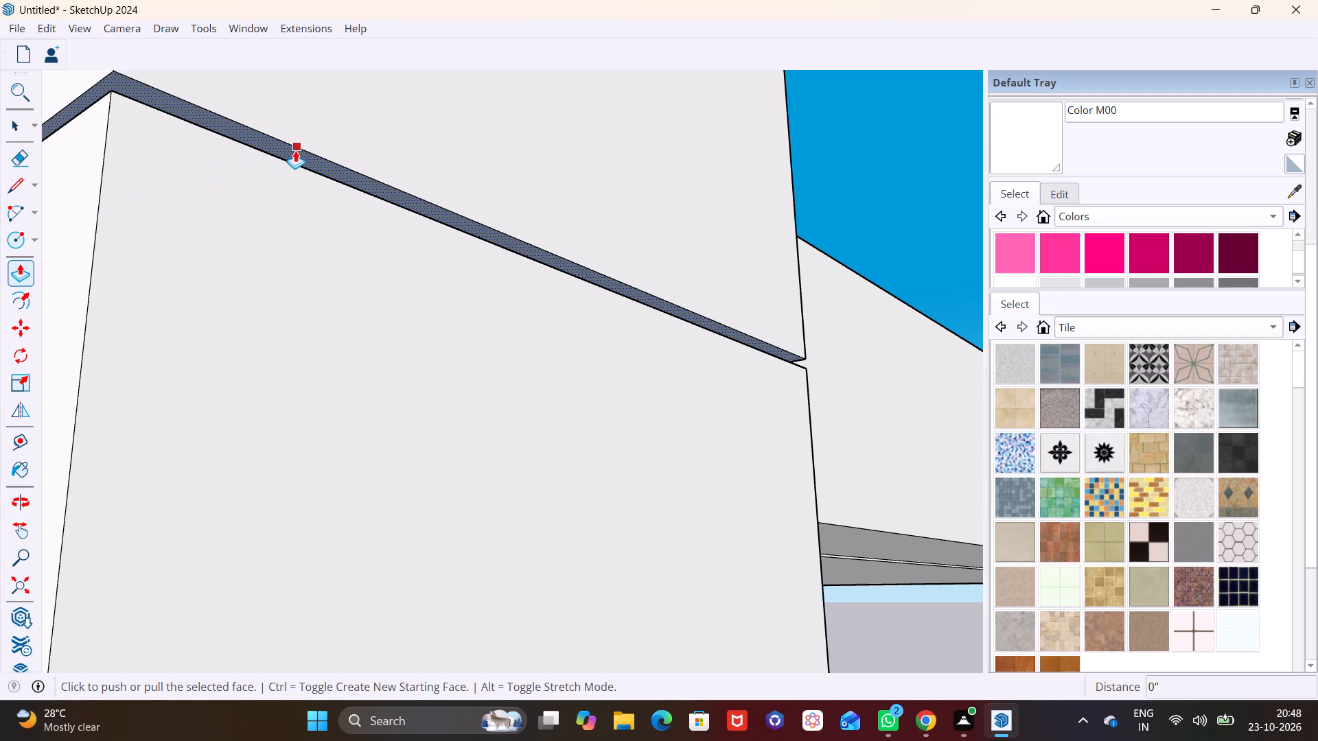
click(289, 154)
click(286, 166)
key(space)
Examine the closed fin joint and both wraparound frames from several sides of the building.
middle_drag(1031, 246, 941, 326)
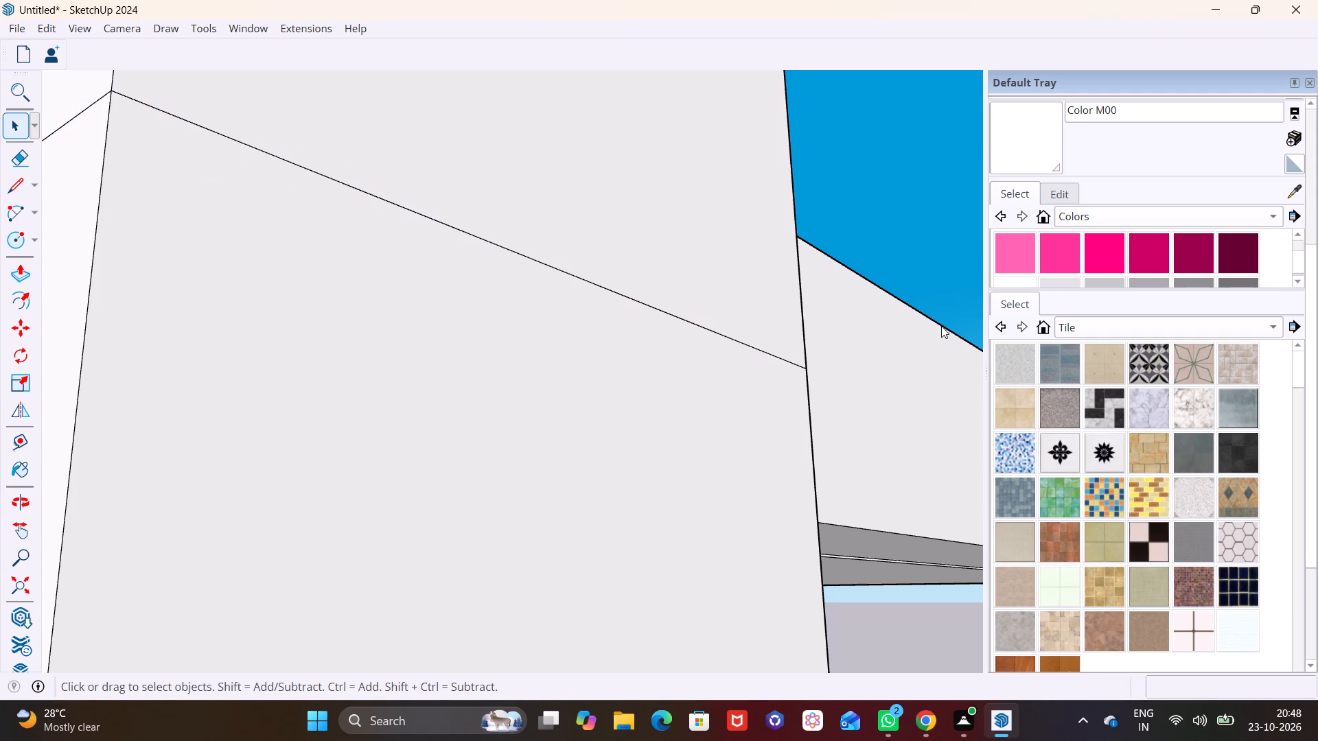
middle_drag(941, 326, 642, 414)
scroll(642, 411, down, 1)
middle_drag(722, 355, 304, 479)
scroll(535, 364, down, 9)
middle_drag(700, 392, 351, 478)
scroll(353, 447, down, 20)
scroll(353, 447, down, 12)
middle_drag(474, 567, 896, 457)
scroll(875, 416, down, 9)
shift+middle_drag(823, 464, 487, 408)
middle_drag(532, 420, 314, 396)
scroll(428, 418, down, 4)
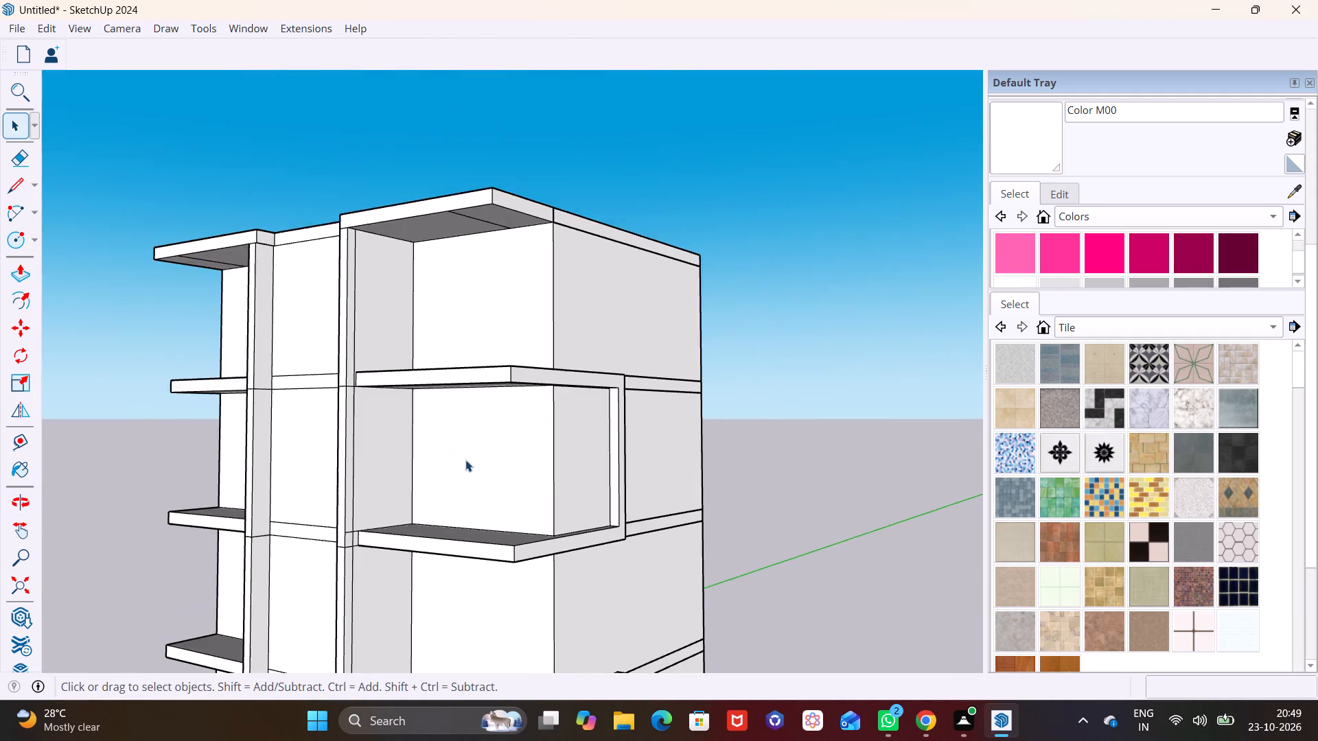
shift+middle_drag(496, 472, 545, 342)
middle_drag(553, 382, 554, 294)
click(833, 437)
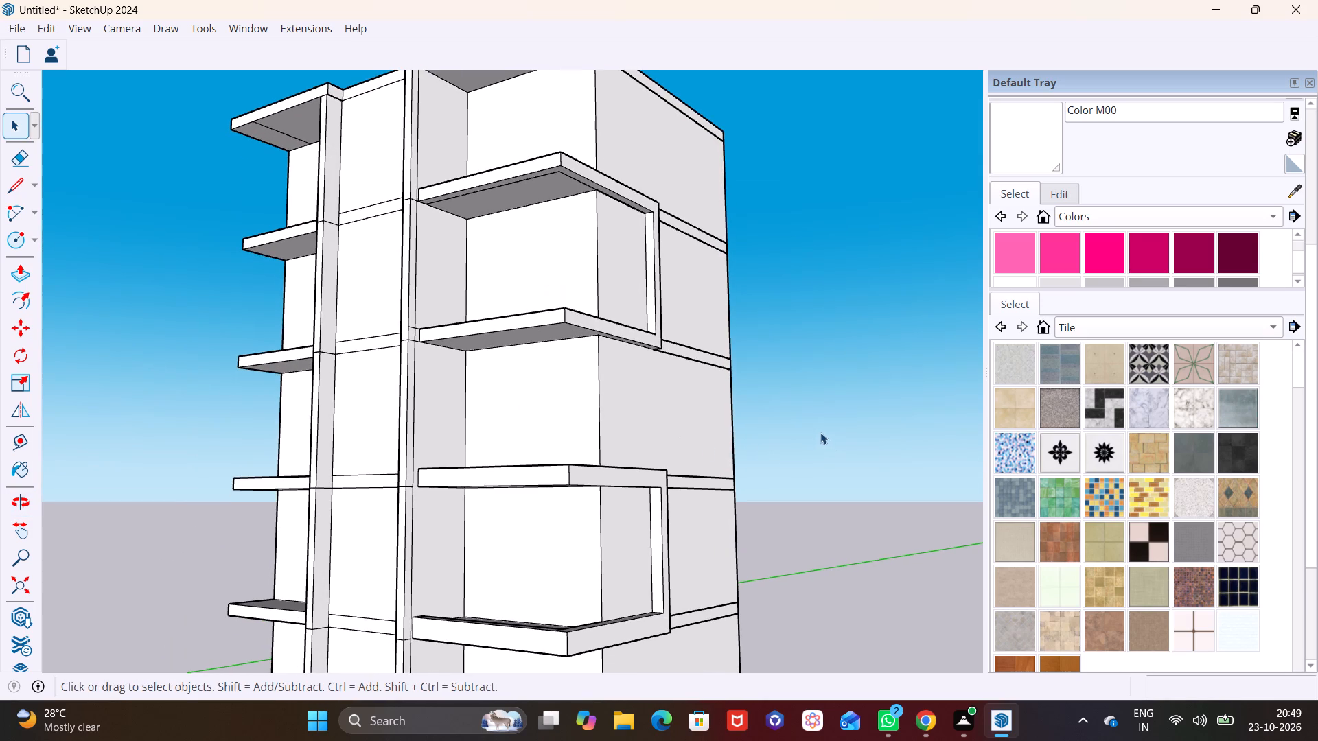
Paint the outer faces of both wraparound corner frames with the dark grey Color M05.
middle_drag(724, 391, 706, 469)
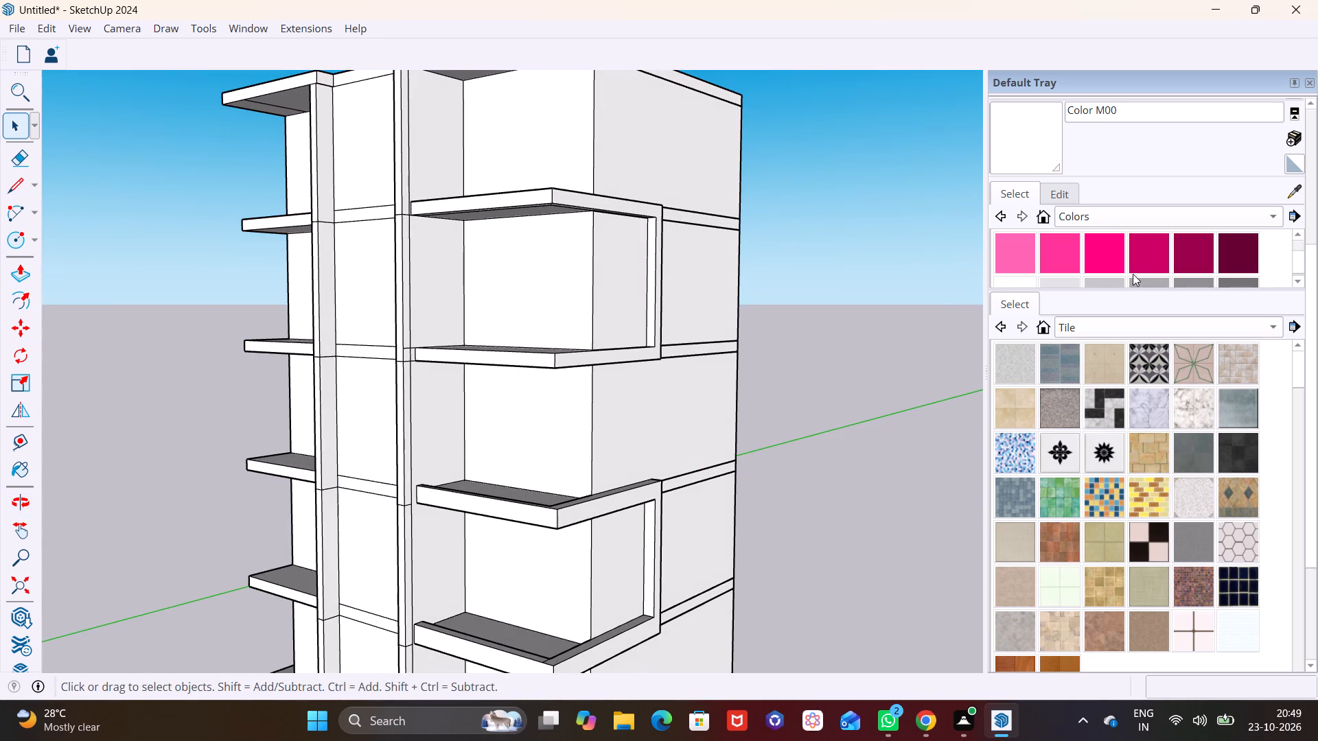
scroll(1133, 273, down, 3)
scroll(1045, 252, up, 1)
click(1227, 255)
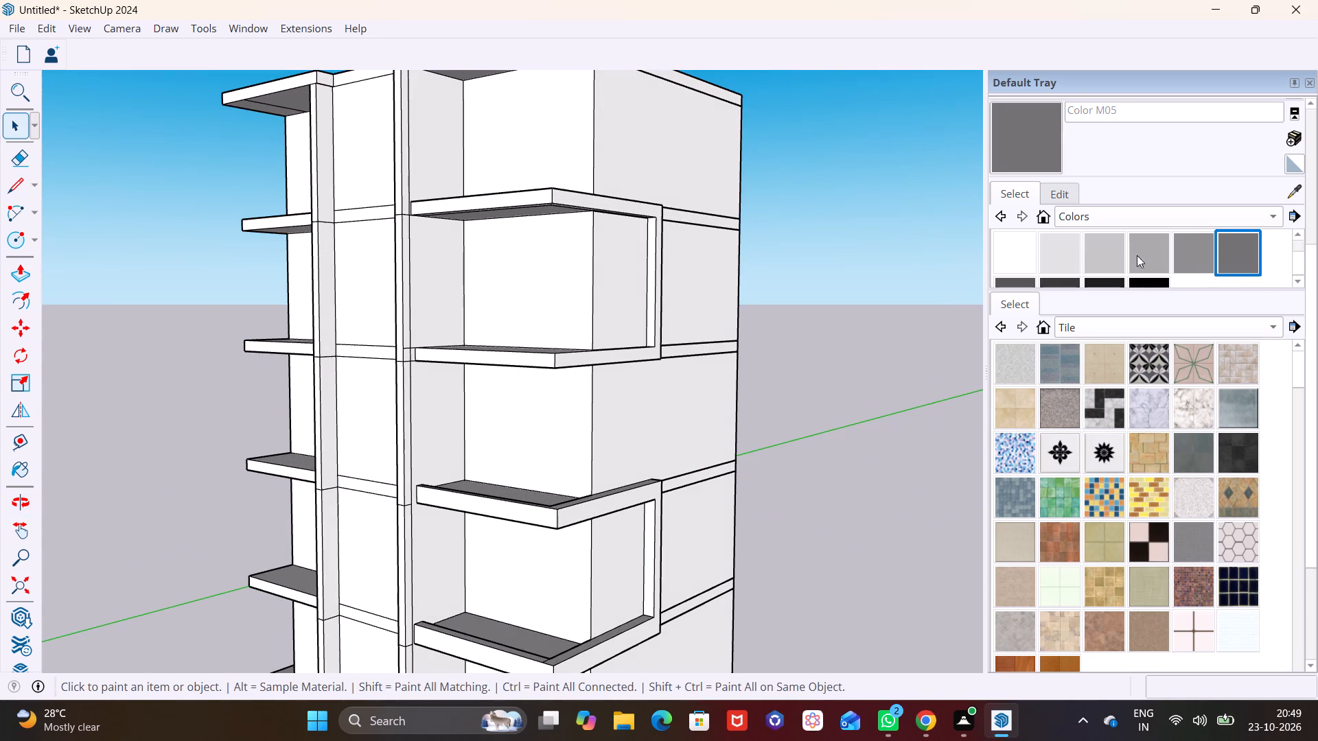
click(564, 200)
click(533, 199)
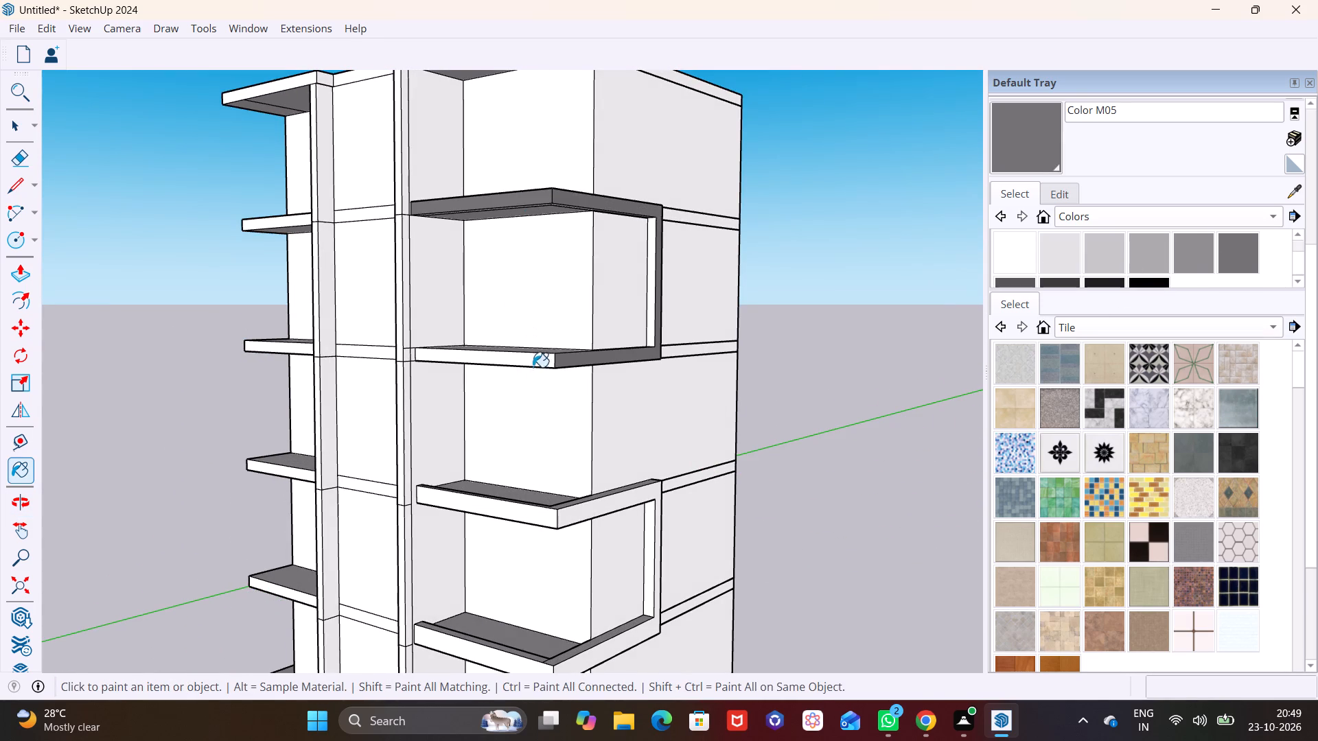
click(535, 362)
click(548, 515)
click(587, 511)
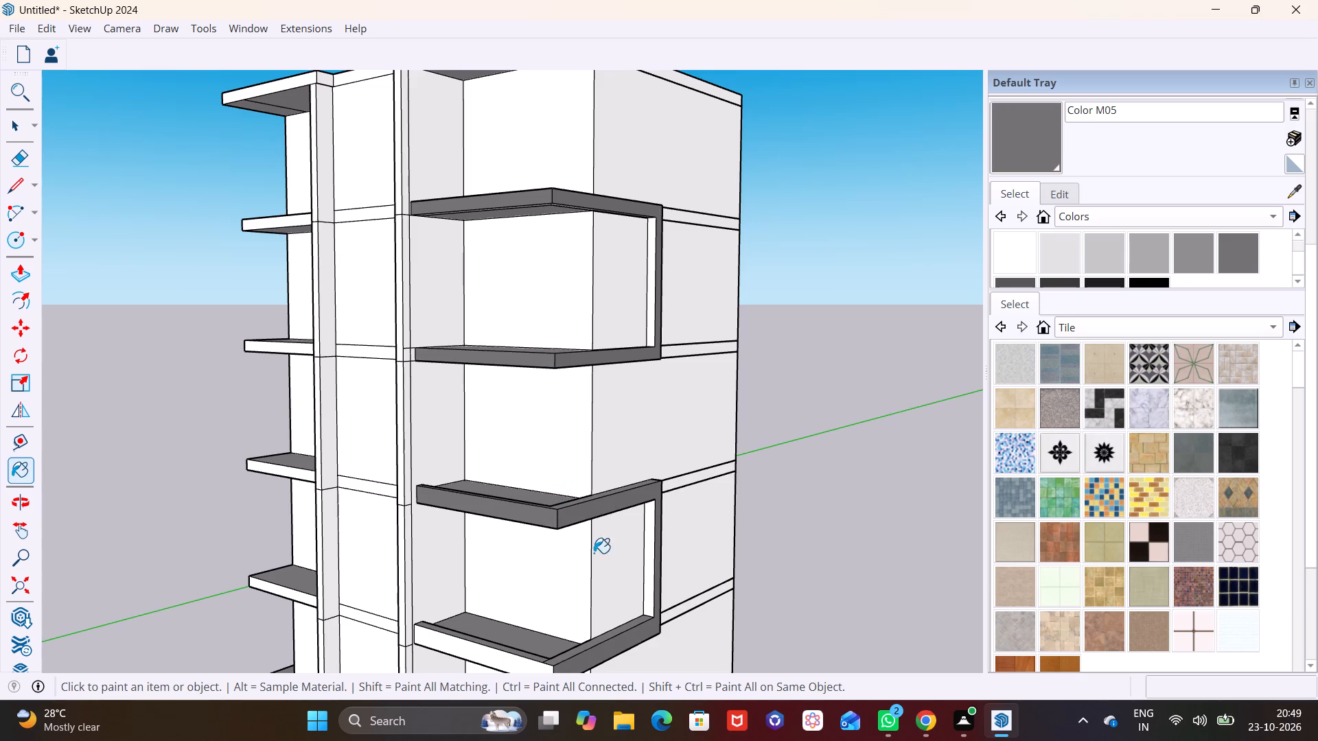
click(501, 663)
key(space)
click(840, 499)
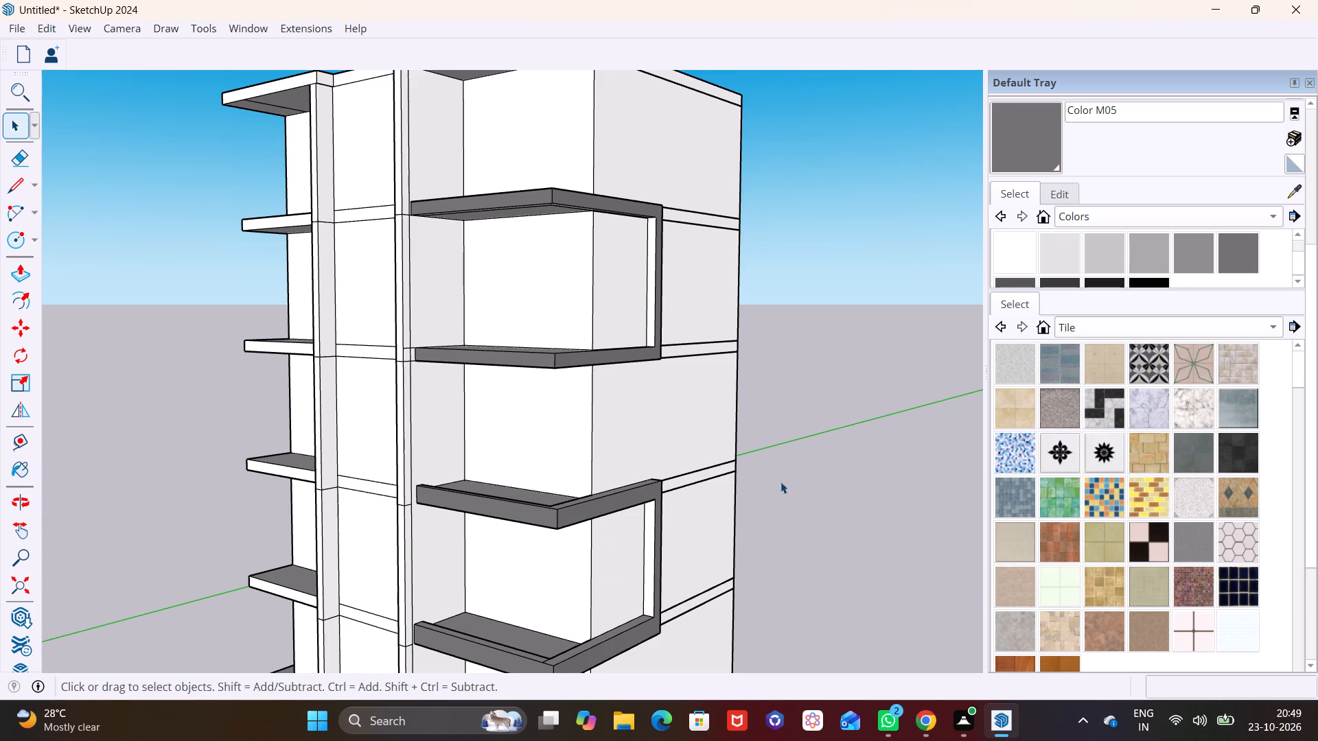
Examine the painted wraparound frames from above, below and the front corner of the building.
middle_drag(628, 430, 781, 386)
scroll(726, 430, up, 3)
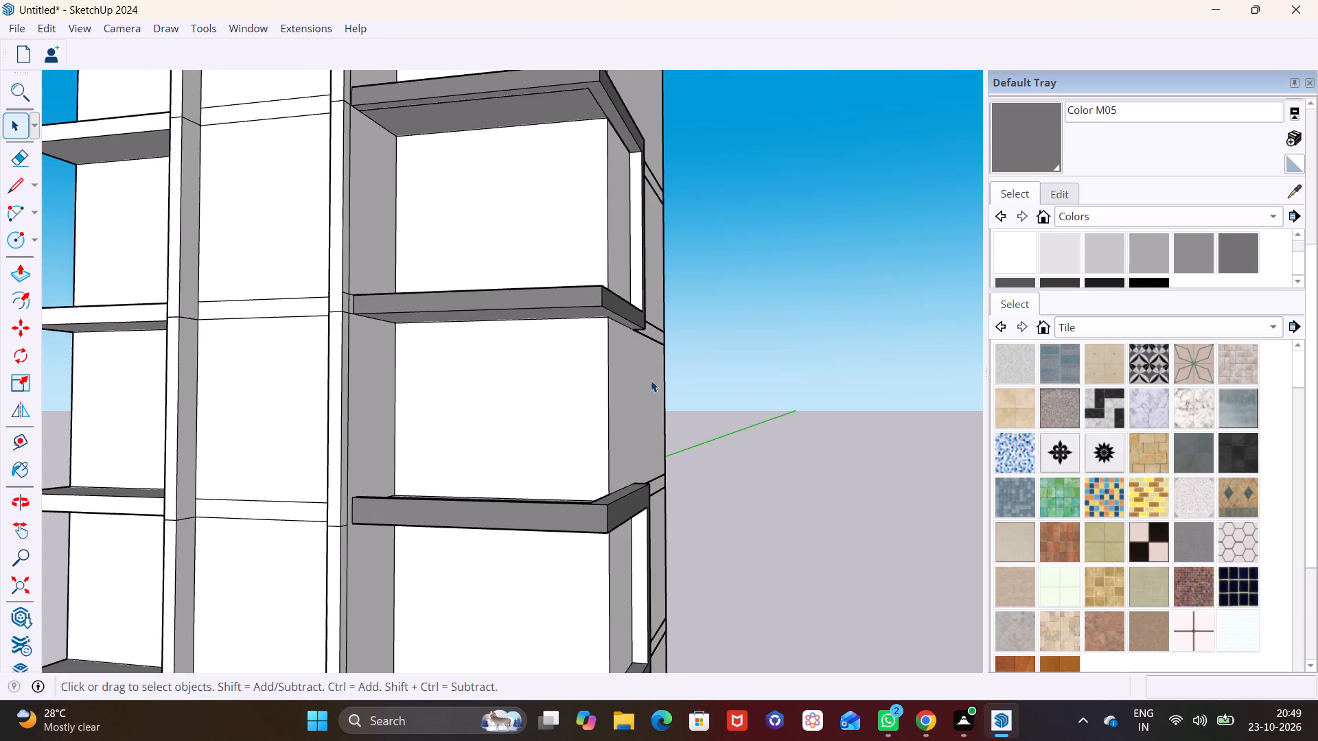
scroll(649, 370, up, 3)
middle_drag(646, 340, 535, 509)
scroll(476, 443, down, 4)
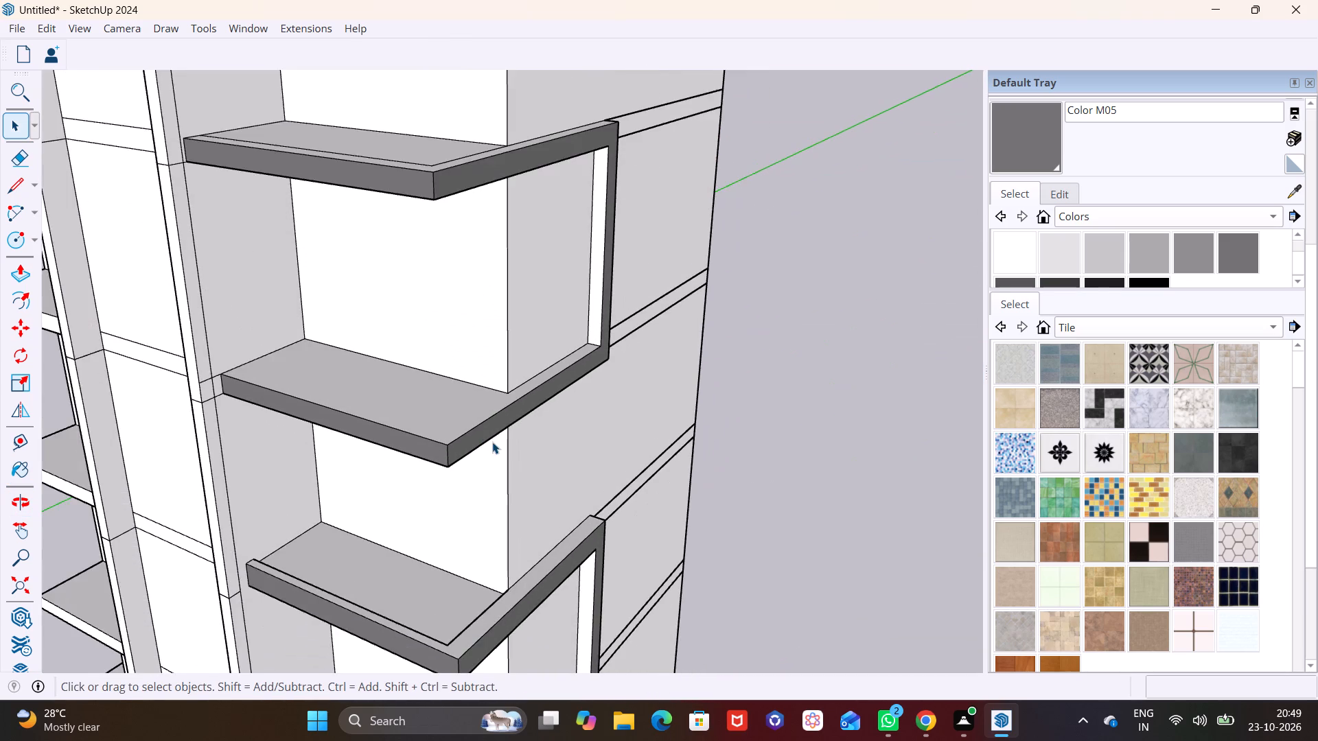
scroll(492, 442, down, 2)
middle_drag(526, 404, 375, 353)
scroll(351, 373, down, 3)
middle_drag(378, 439, 556, 346)
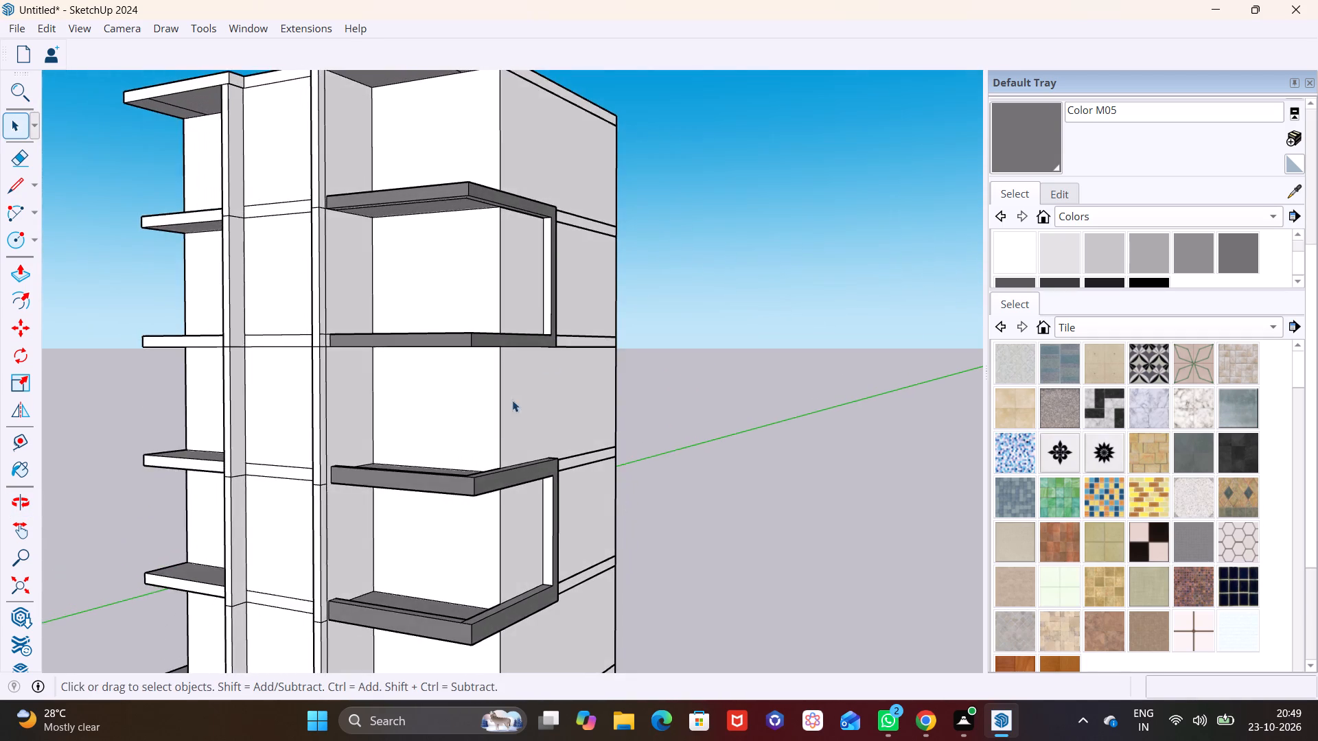
scroll(494, 425, down, 3)
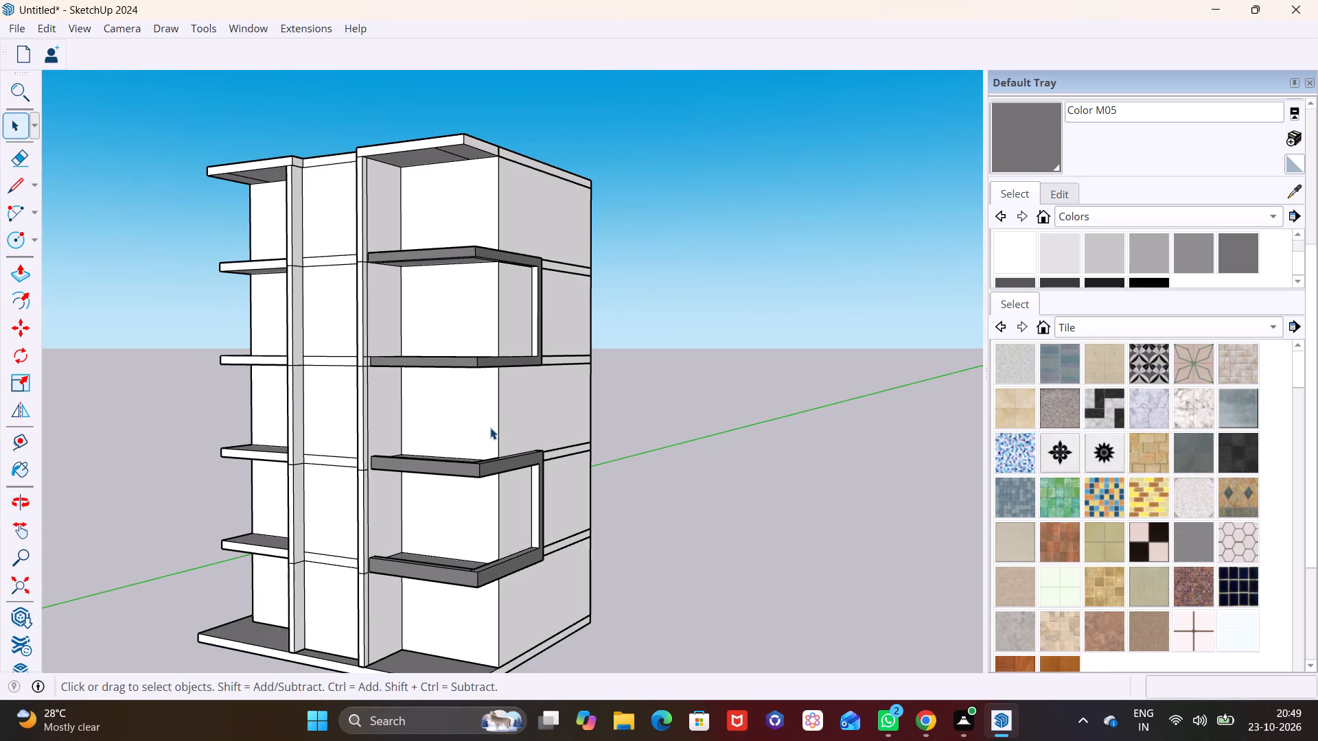
scroll(490, 427, up, 2)
middle_drag(487, 513, 494, 471)
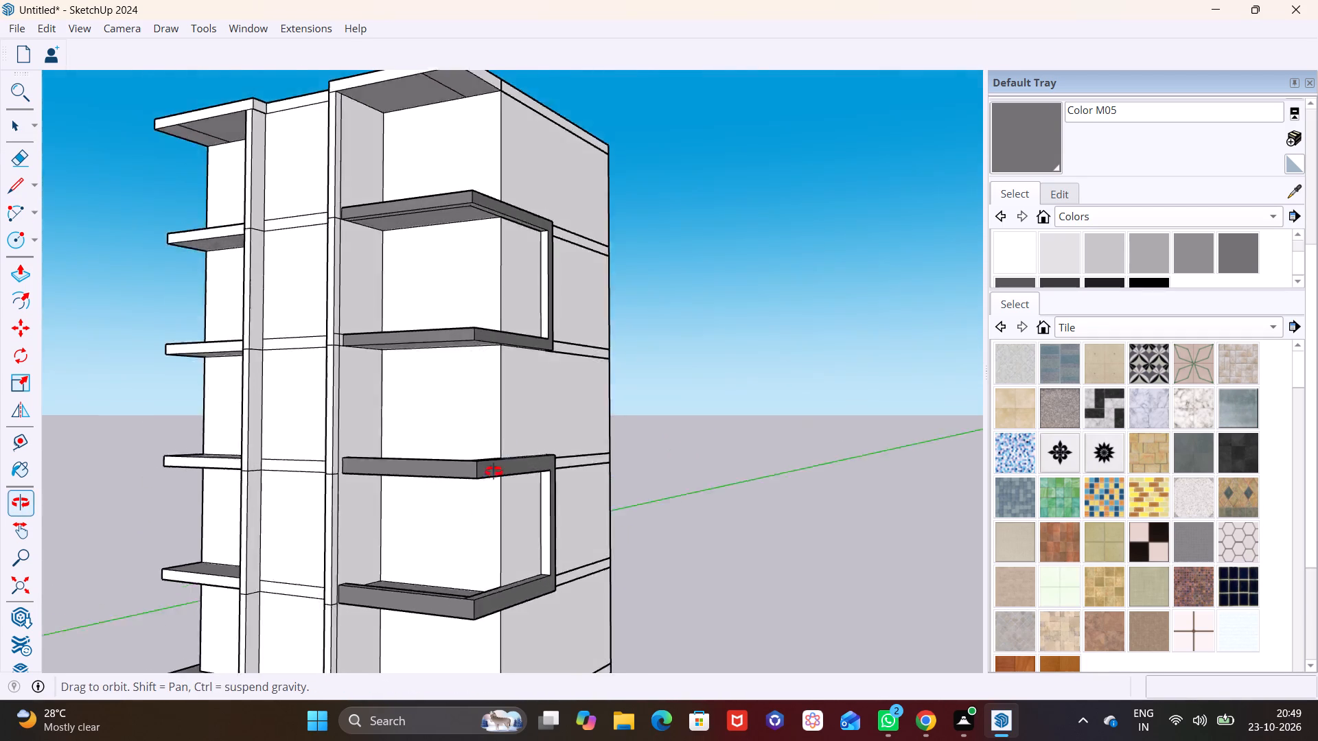
middle_drag(494, 471, 522, 385)
scroll(494, 563, up, 5)
middle_drag(514, 565, 561, 405)
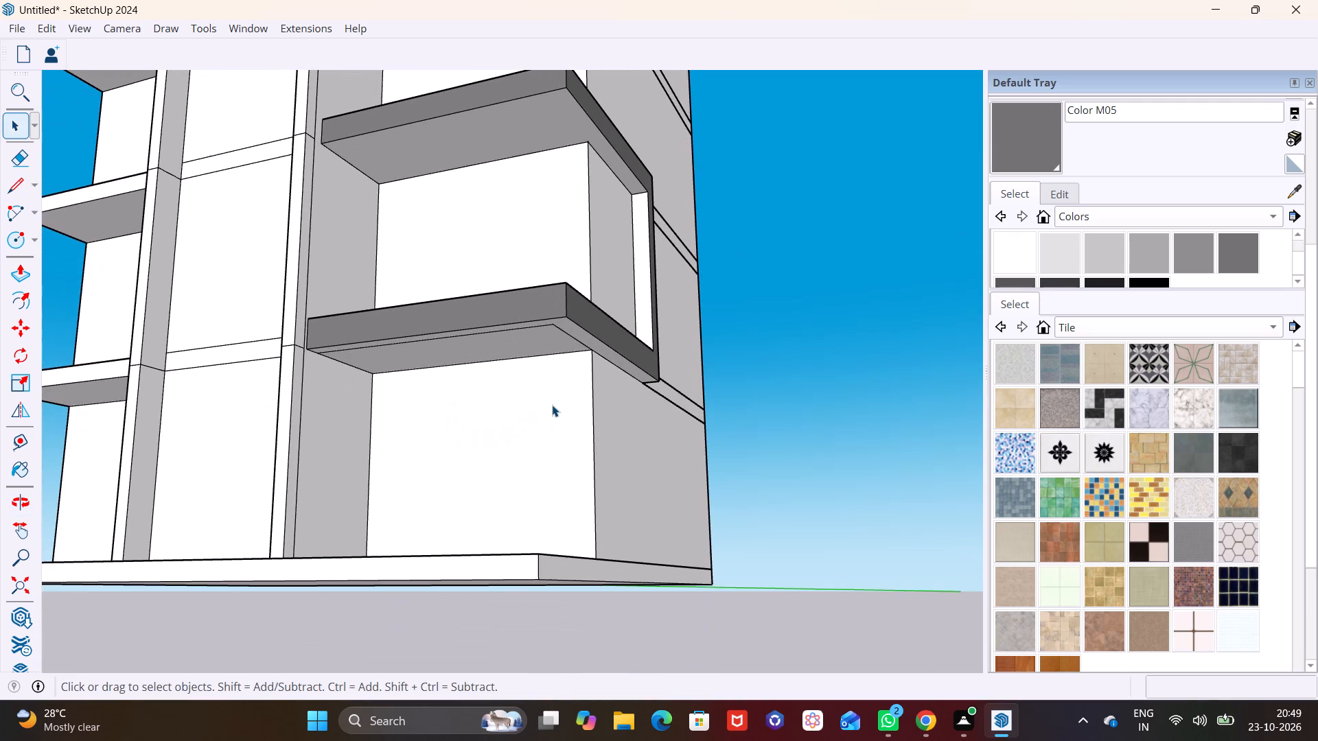
middle_drag(552, 408, 428, 549)
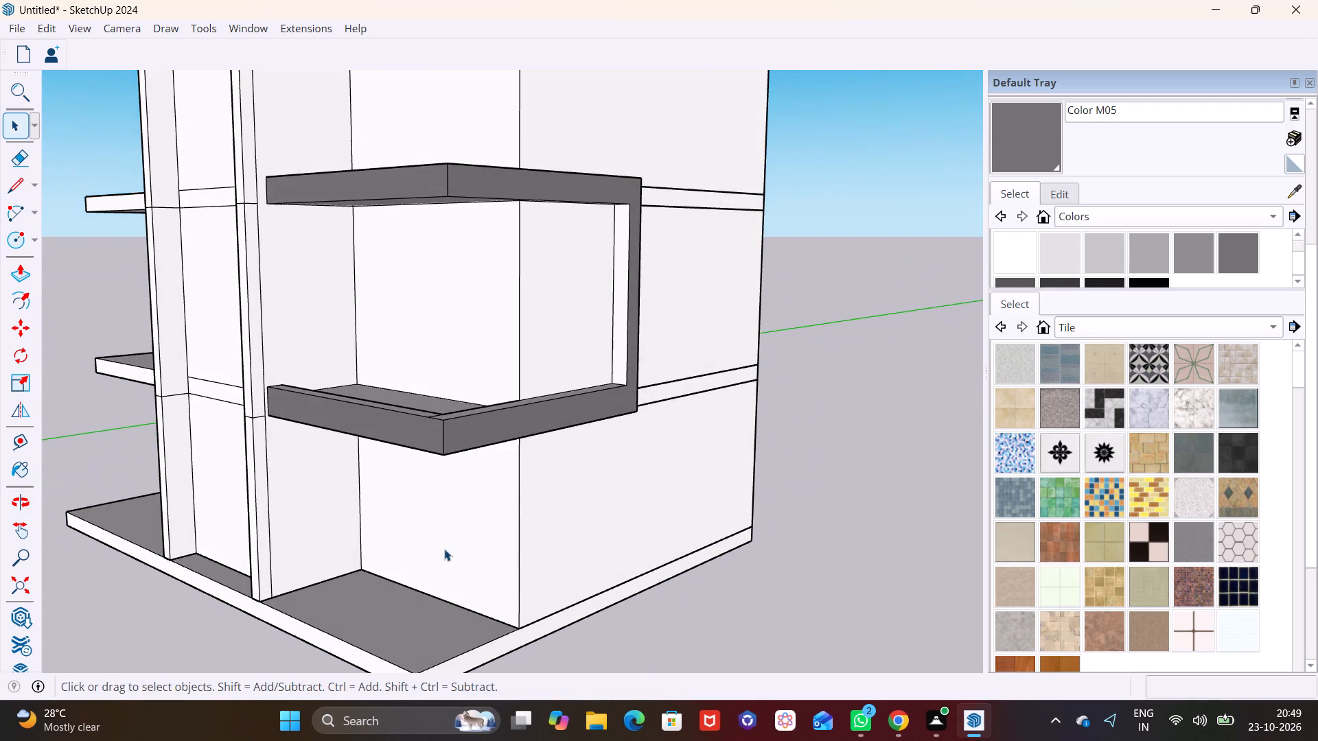
scroll(450, 549, down, 2)
Search 3D Warehouse for GLASS RAILING.
click(259, 27)
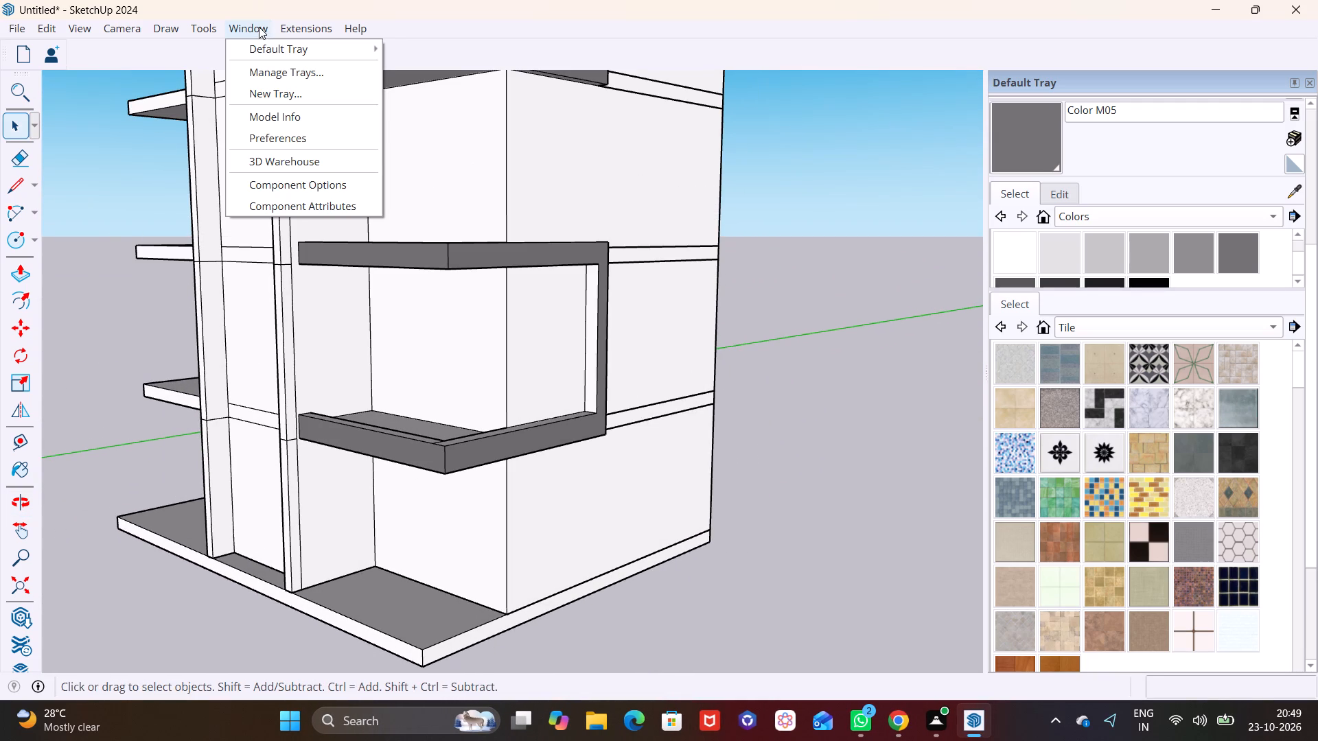
click(273, 157)
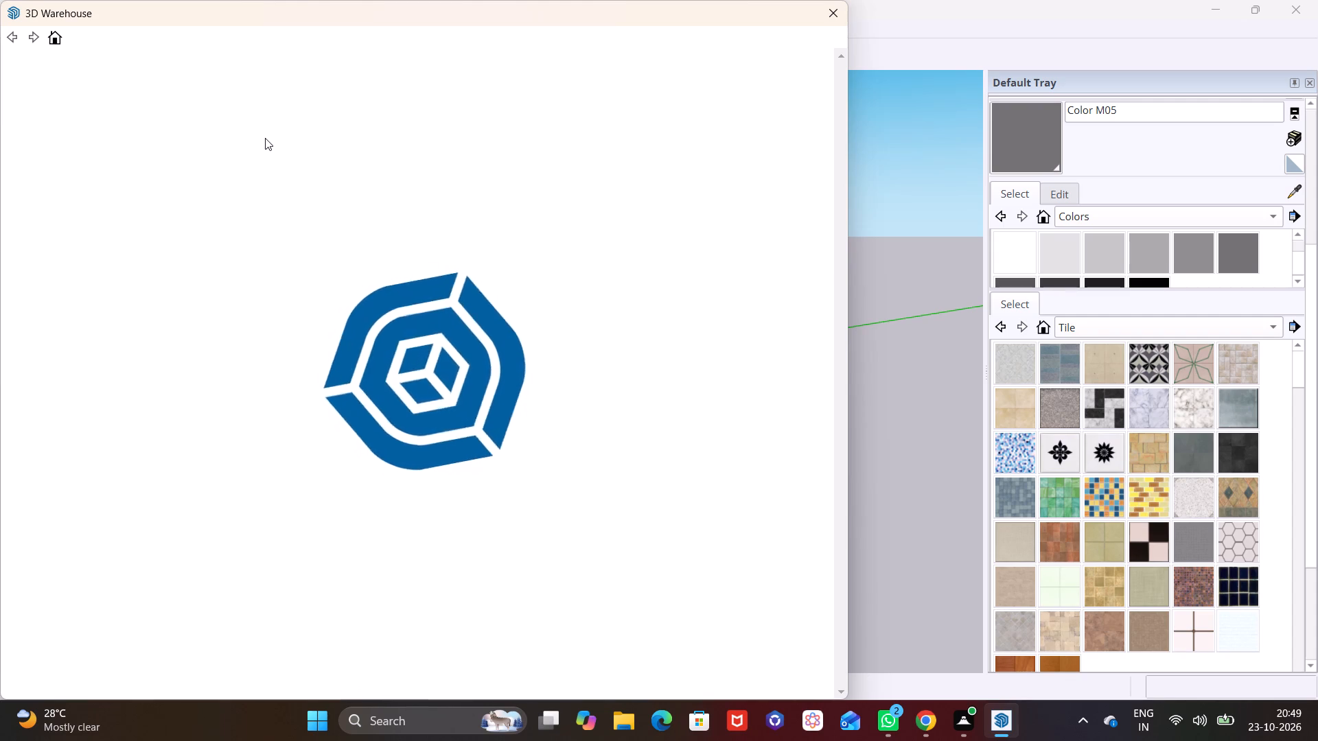
click(340, 67)
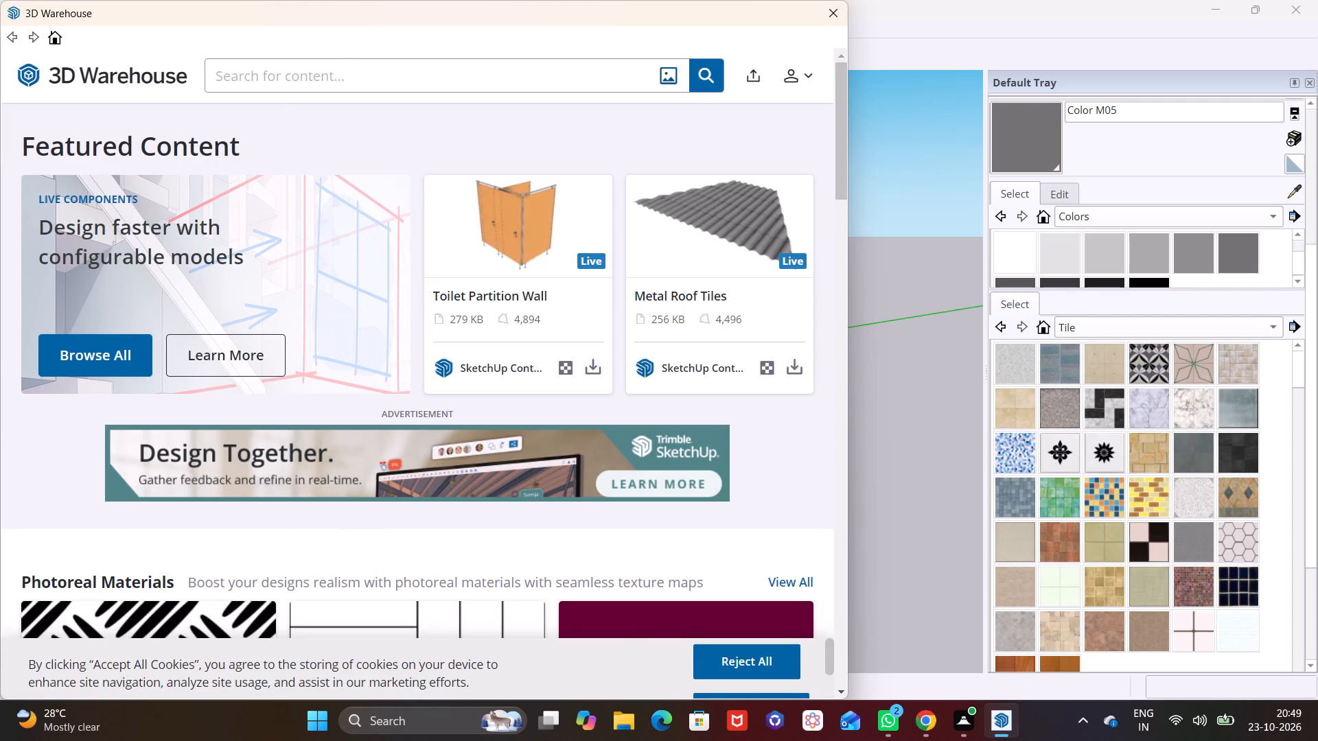
text(GLASS RAILING)
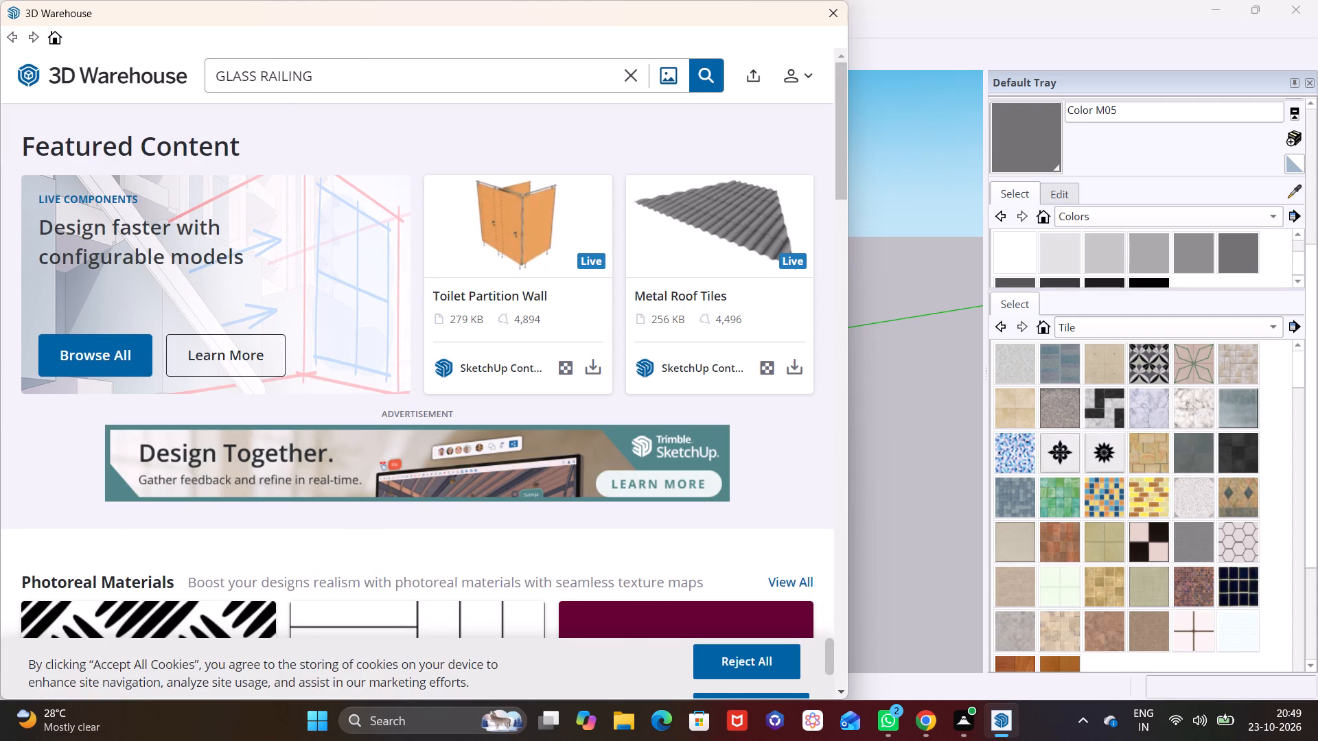
key(Return)
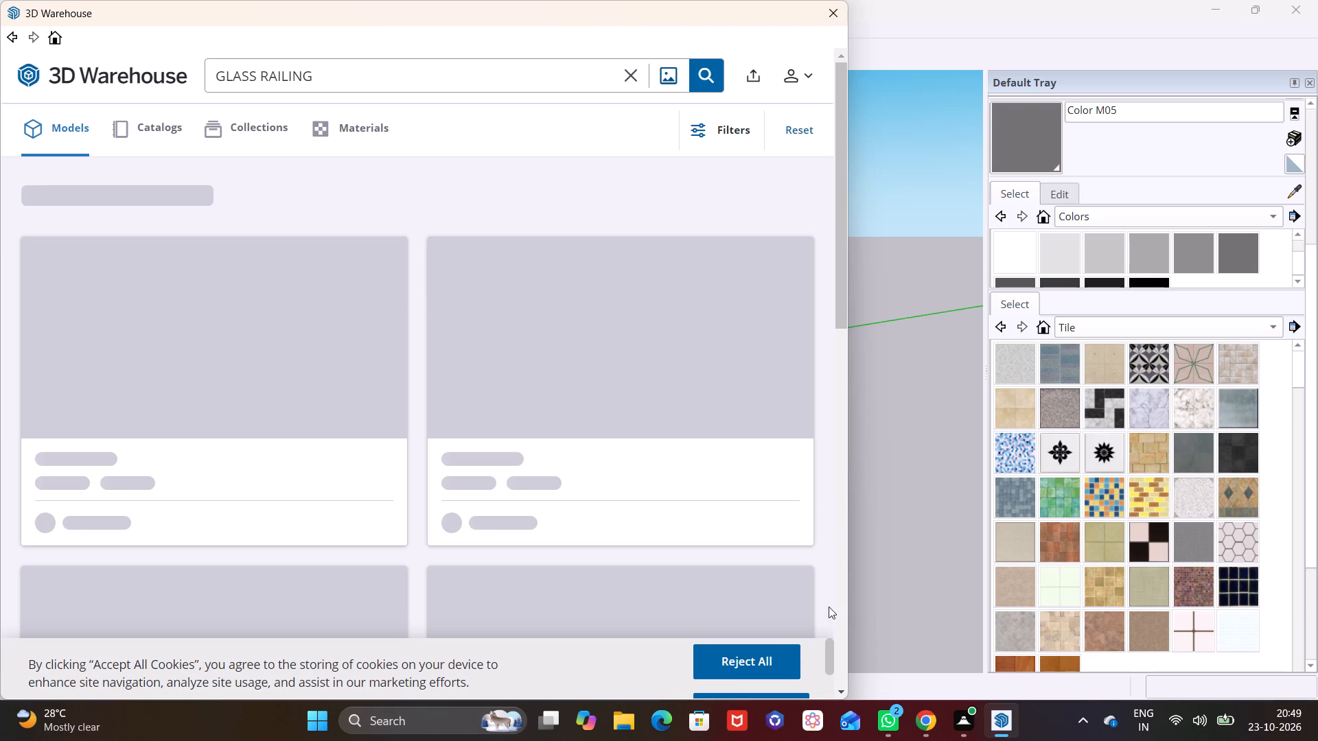
Load the "Glass Railings(black Handrails)" model and place it near the ground slab's front corner below the lower frame.
click(845, 687)
click(845, 687)
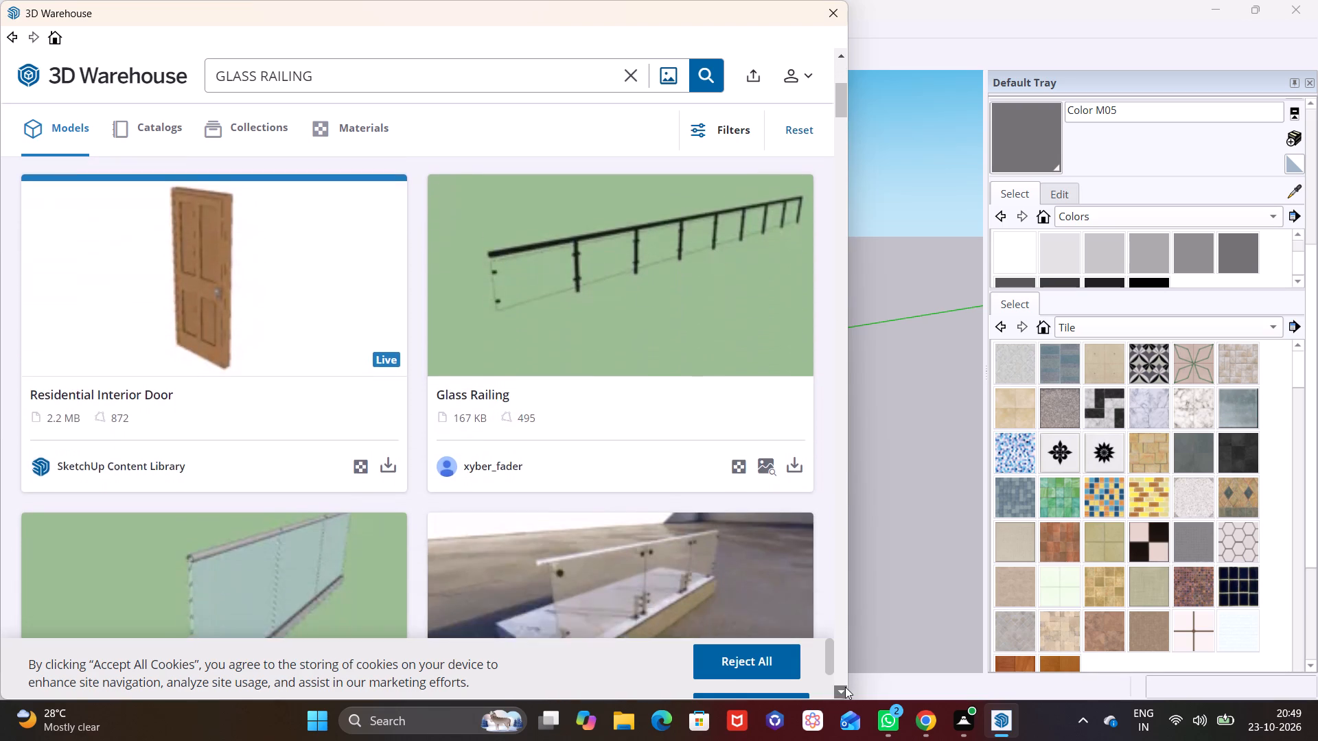
click(845, 687)
click(845, 687)
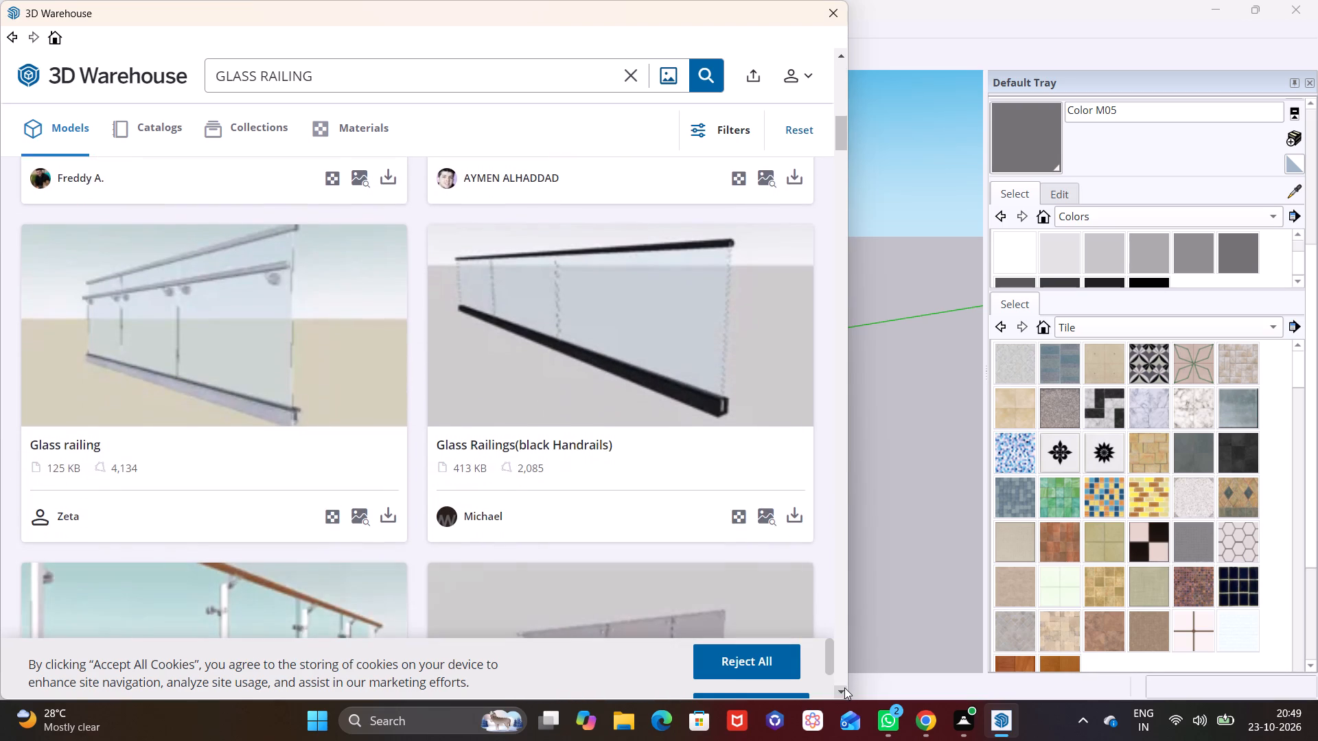
click(844, 687)
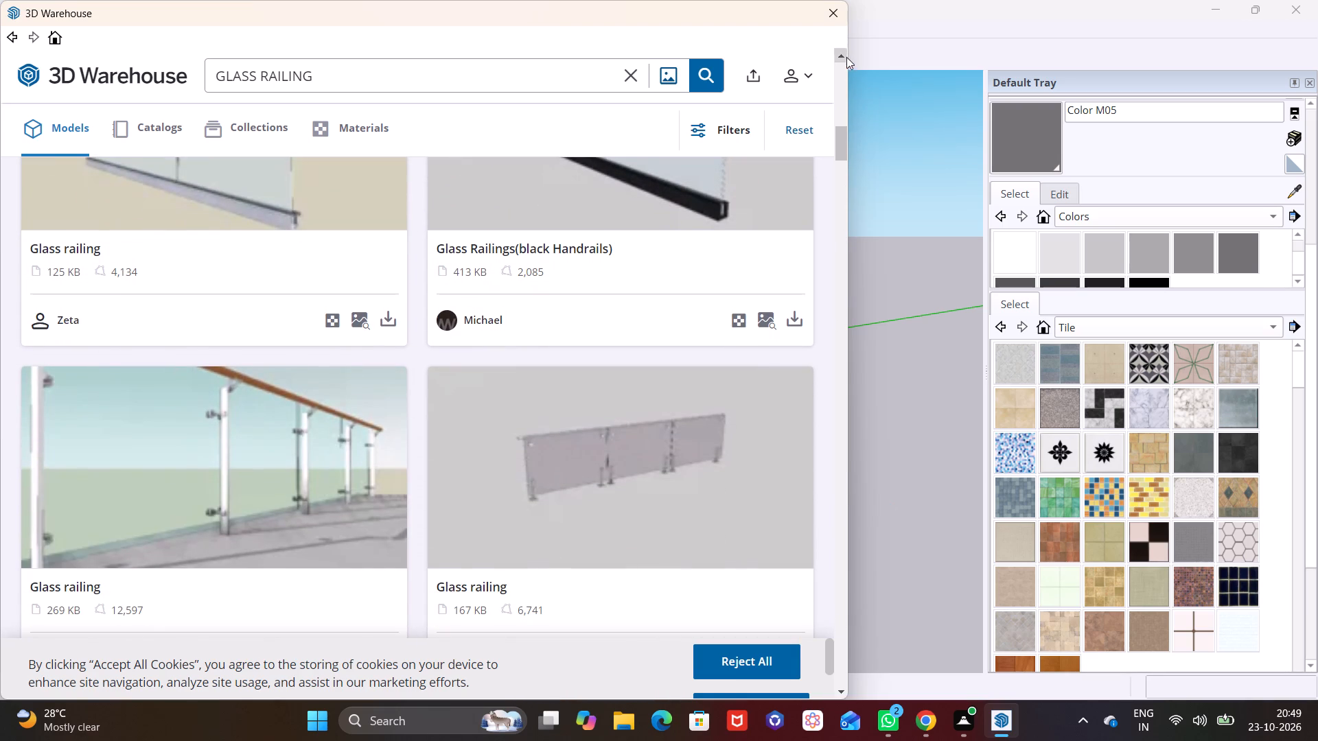
click(846, 54)
triple_click(846, 54)
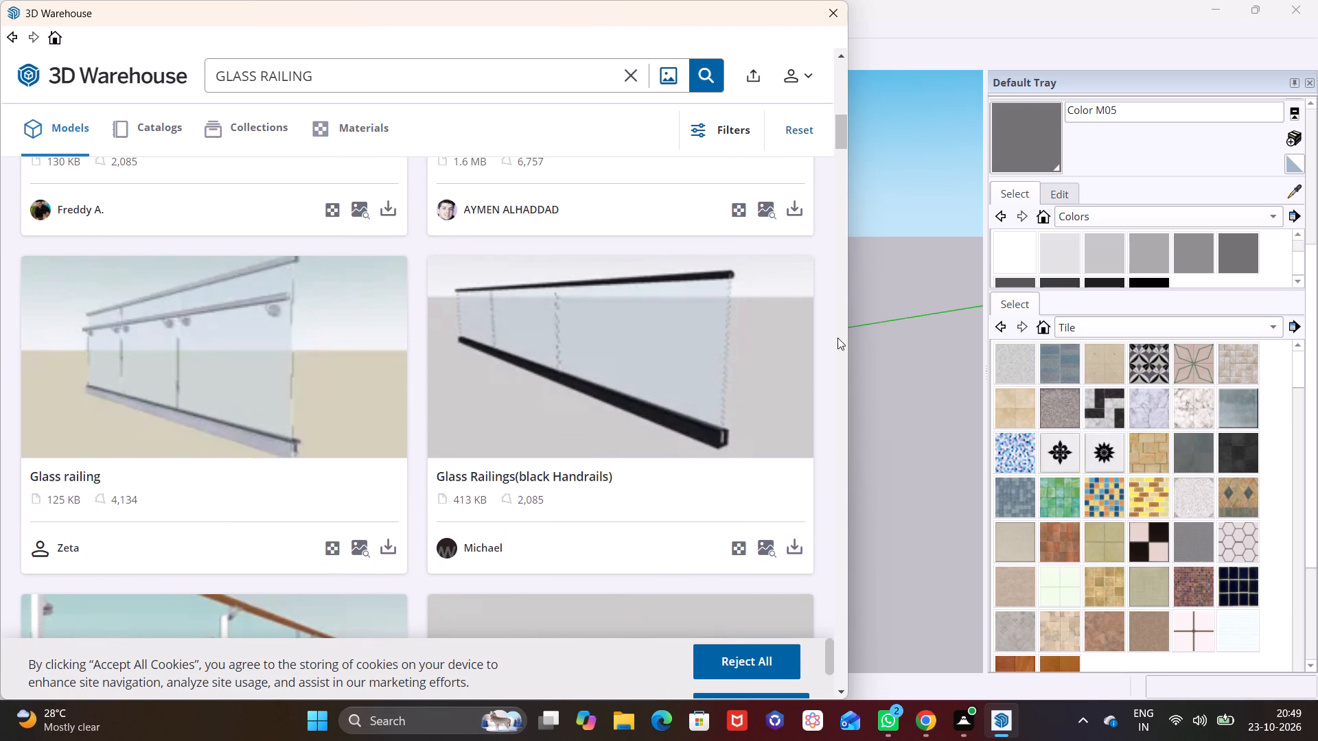
click(797, 545)
click(354, 374)
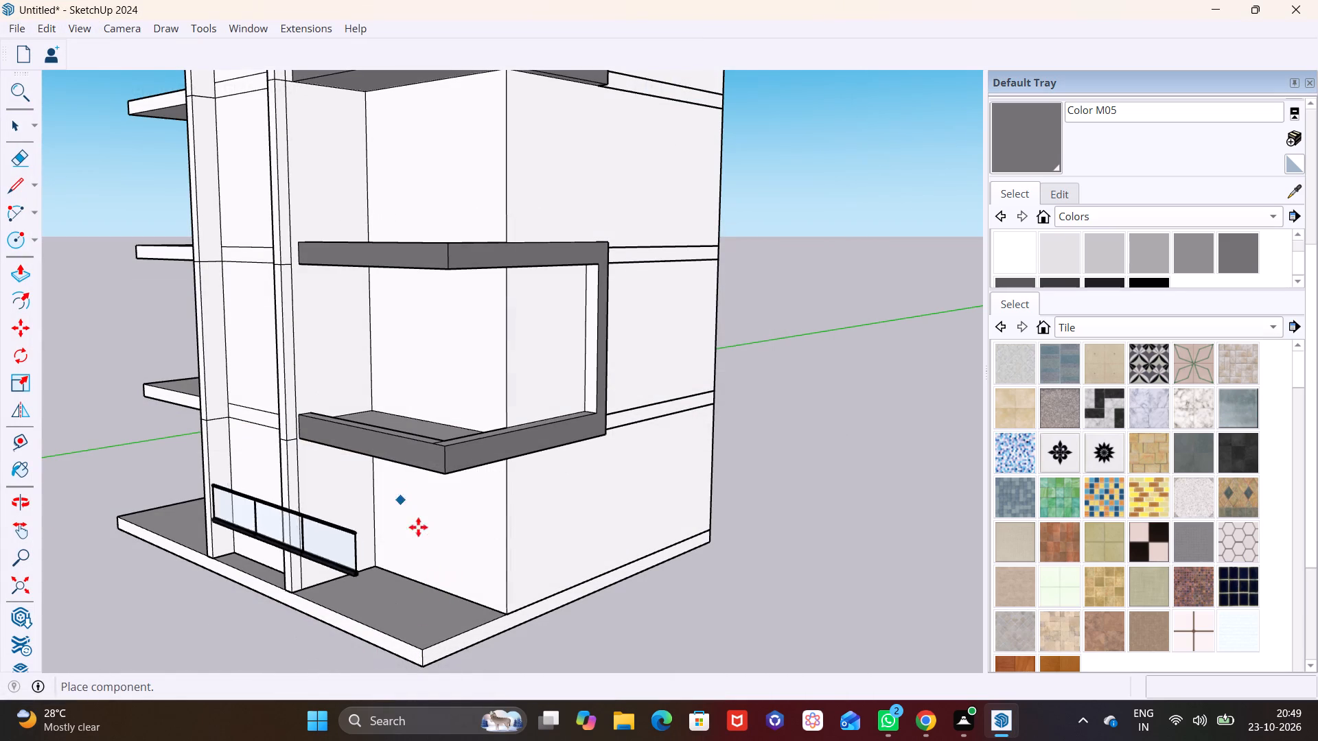
click(492, 559)
key(space)
Move the glass railing by its bottom end corner to the base of the vertical fin on the ground slab.
scroll(438, 598, up, 5)
shift+middle_drag(441, 621, 563, 425)
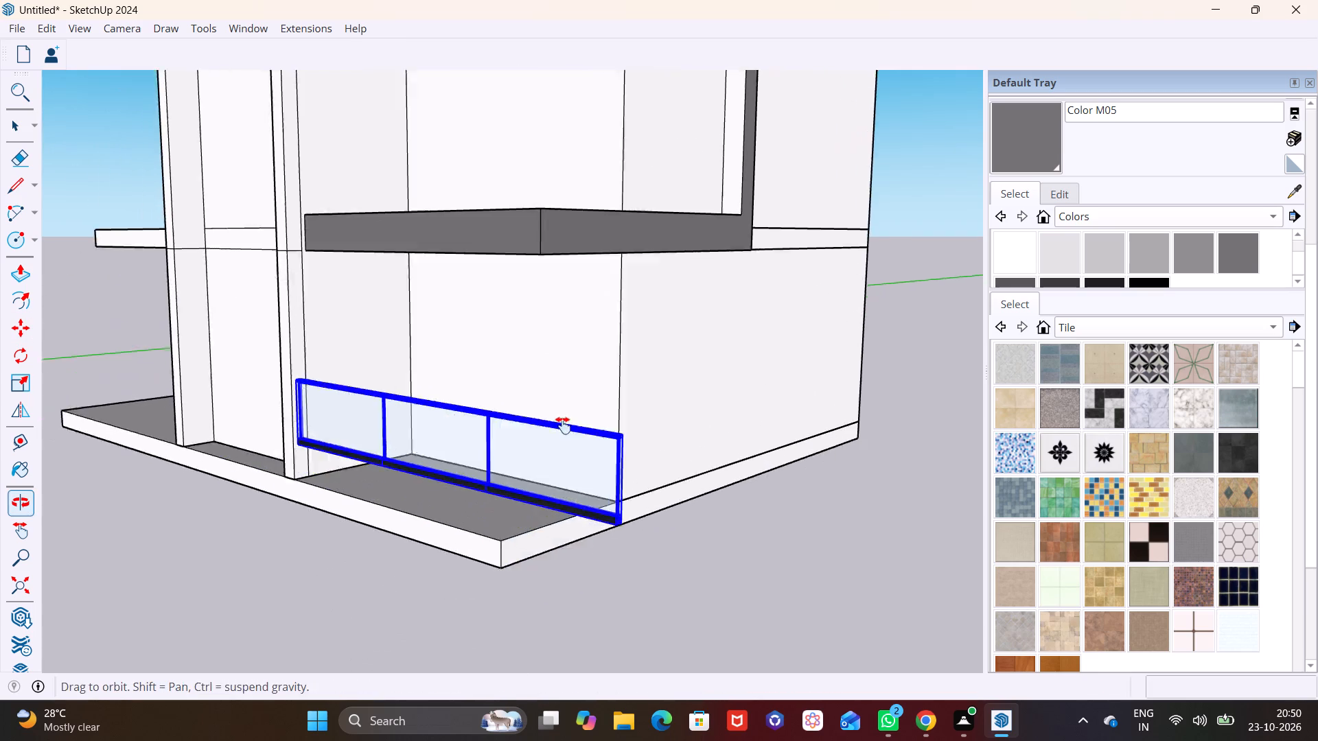
shift+middle_drag(563, 425, 597, 364)
middle_drag(602, 429, 805, 412)
scroll(537, 360, up, 3)
key(m)
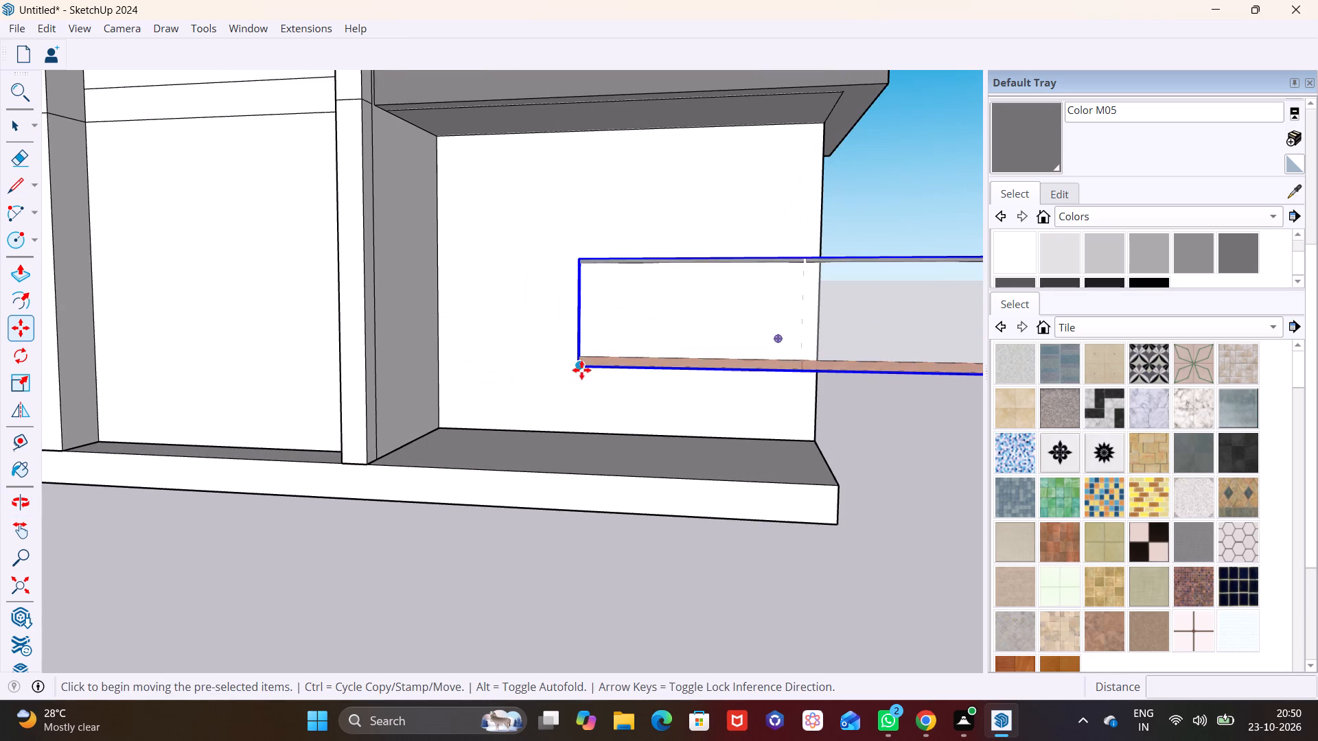
click(581, 368)
click(374, 453)
key(space)
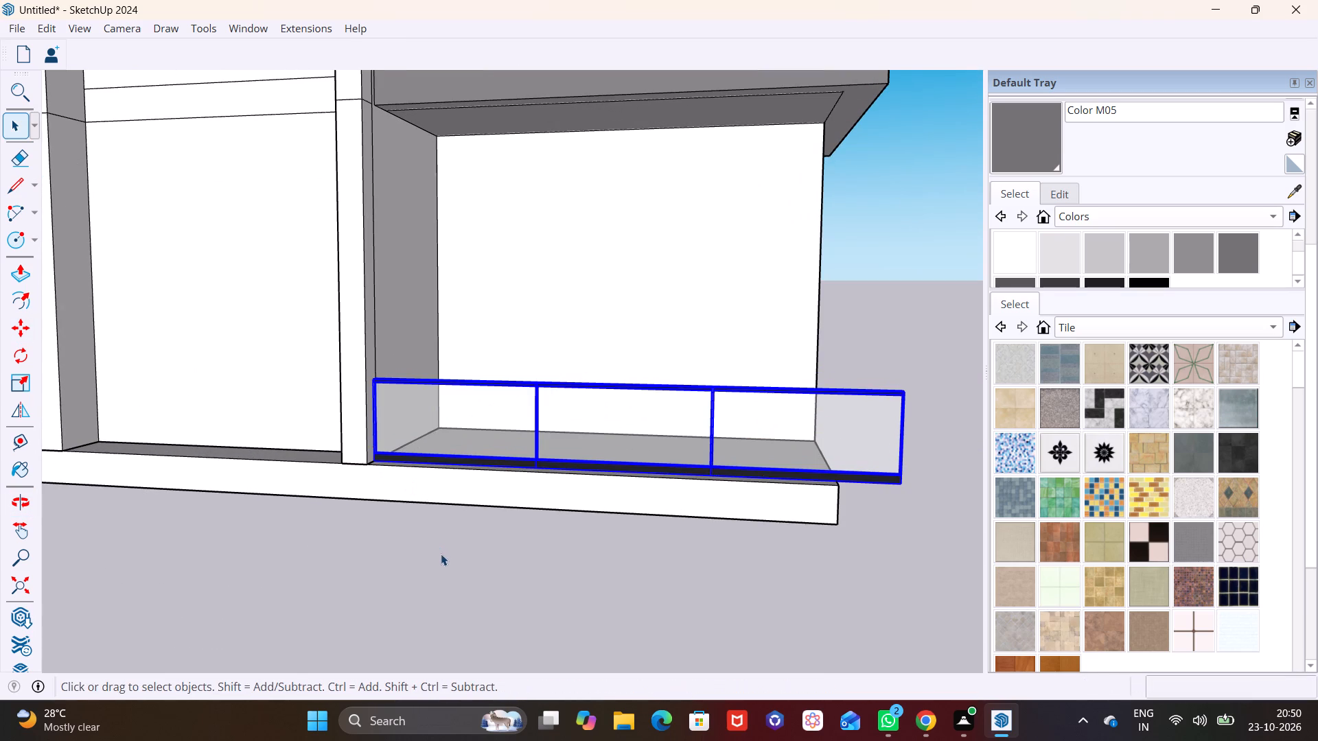
click(441, 553)
Scale the railing lengthwise to about 0.89 so its free end meets the ground slab's side edge.
scroll(442, 524, up, 5)
middle_drag(442, 524, 432, 502)
middle_drag(405, 473, 151, 492)
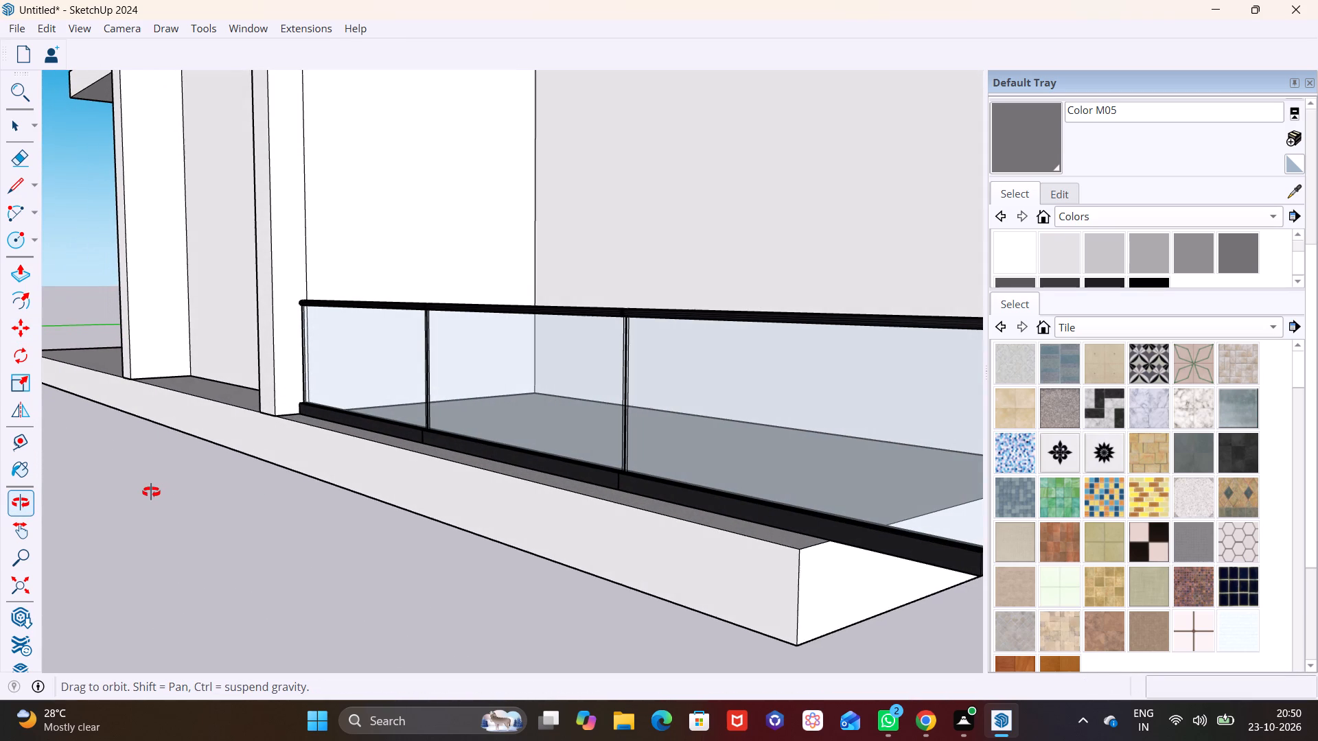
middle_drag(151, 492, 262, 484)
scroll(349, 445, down, 5)
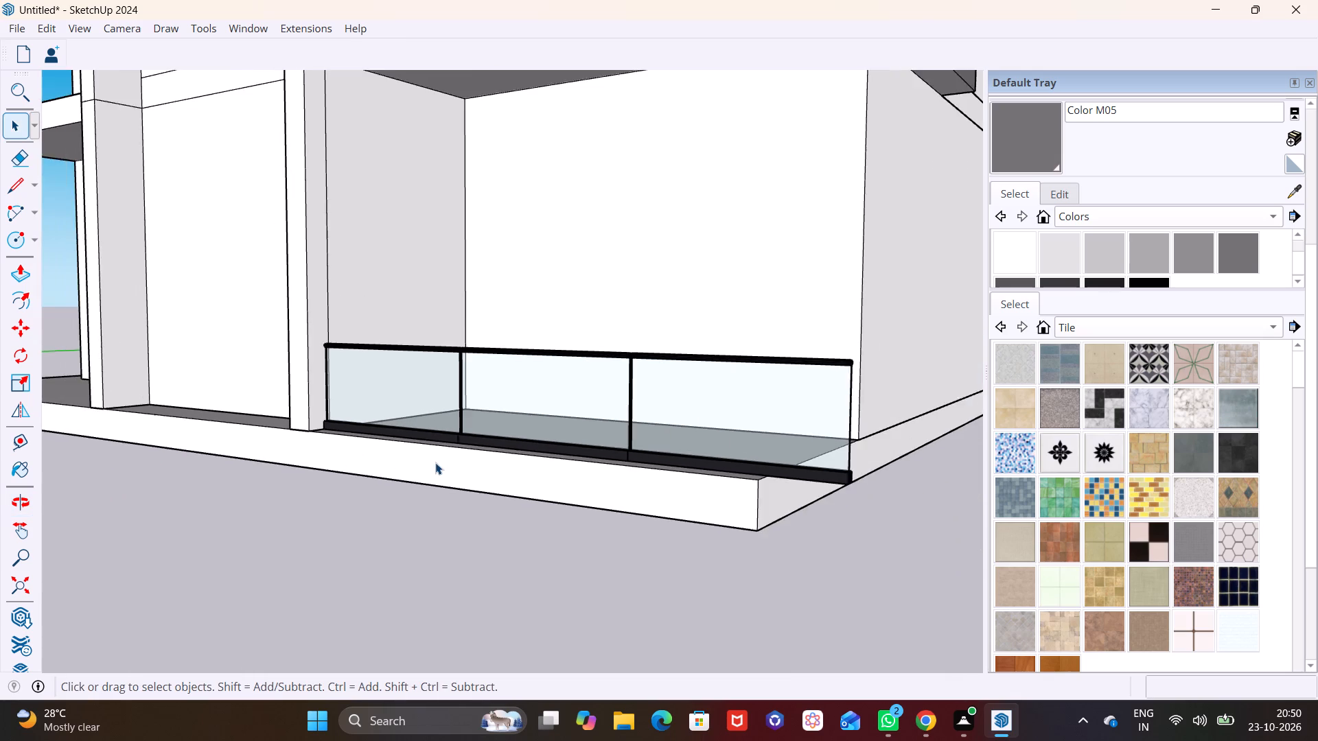
shift+middle_drag(437, 462, 229, 534)
key(space)
click(382, 522)
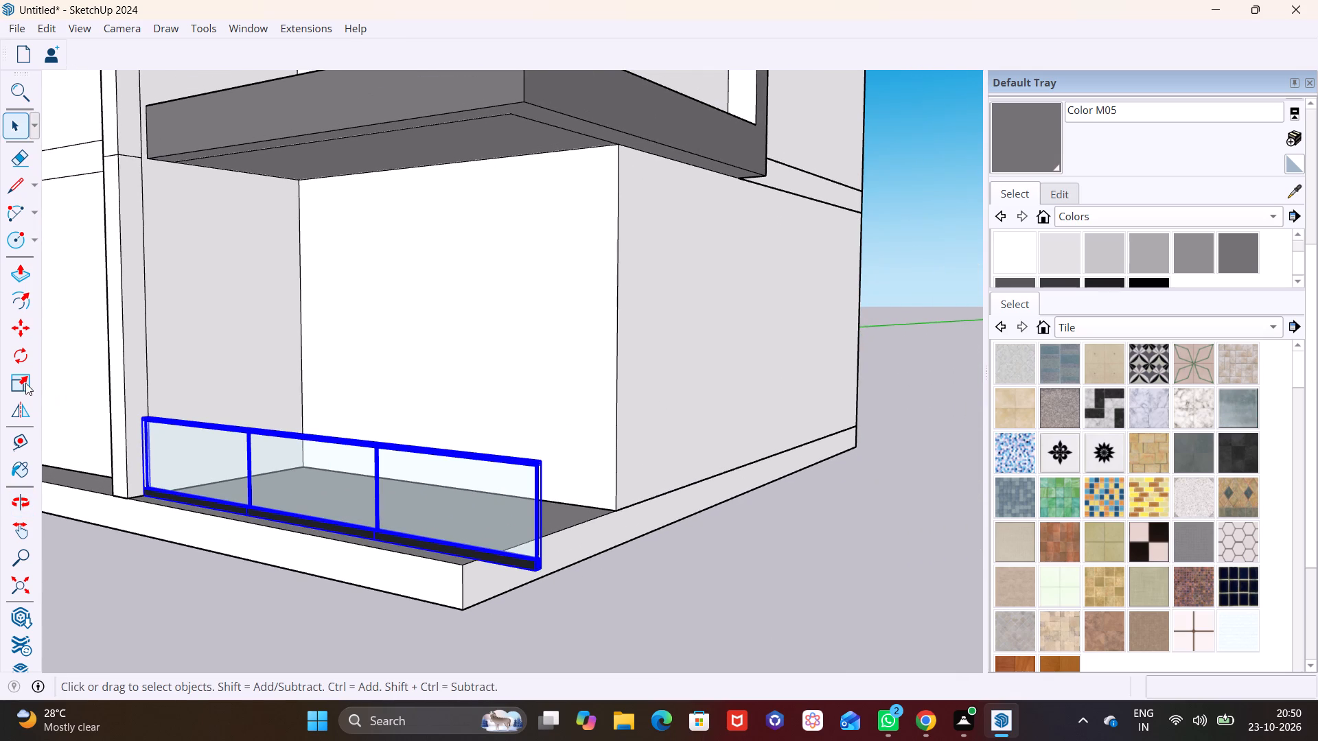
click(21, 383)
middle_drag(462, 502, 354, 495)
scroll(381, 529, up, 11)
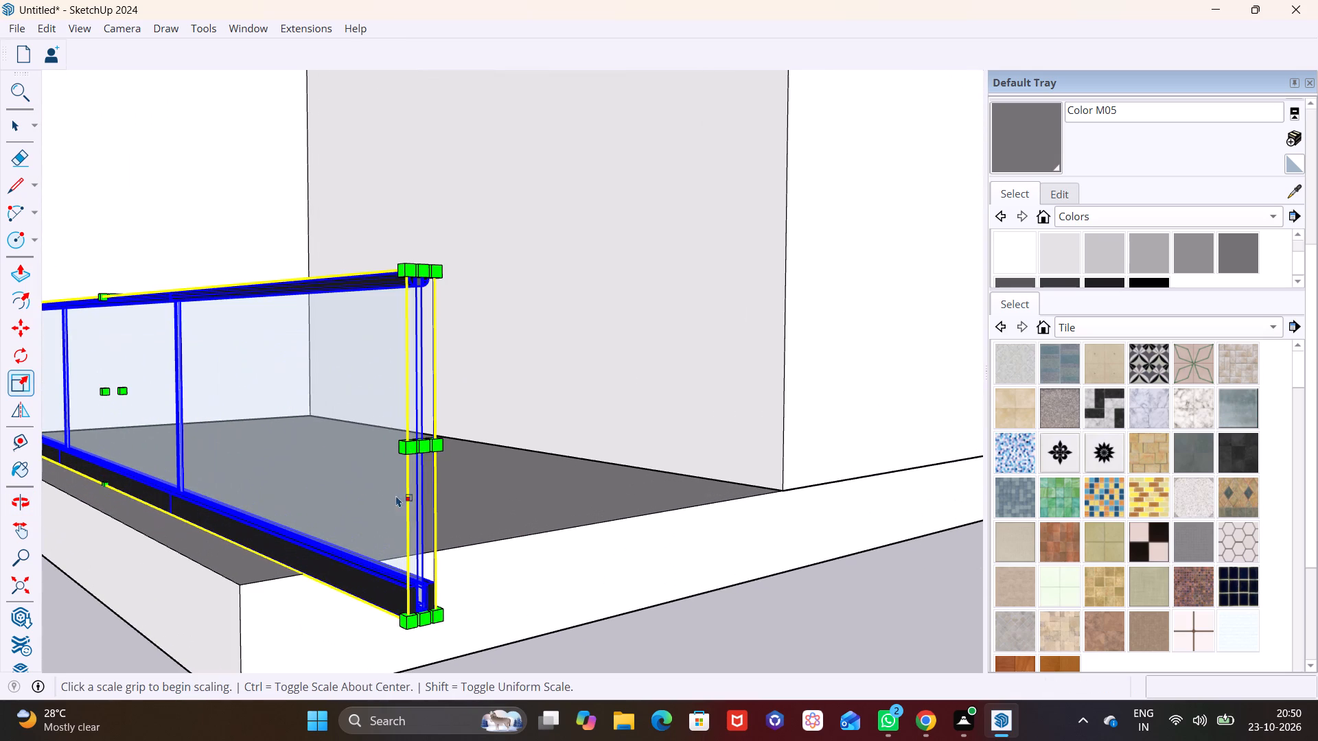
click(426, 447)
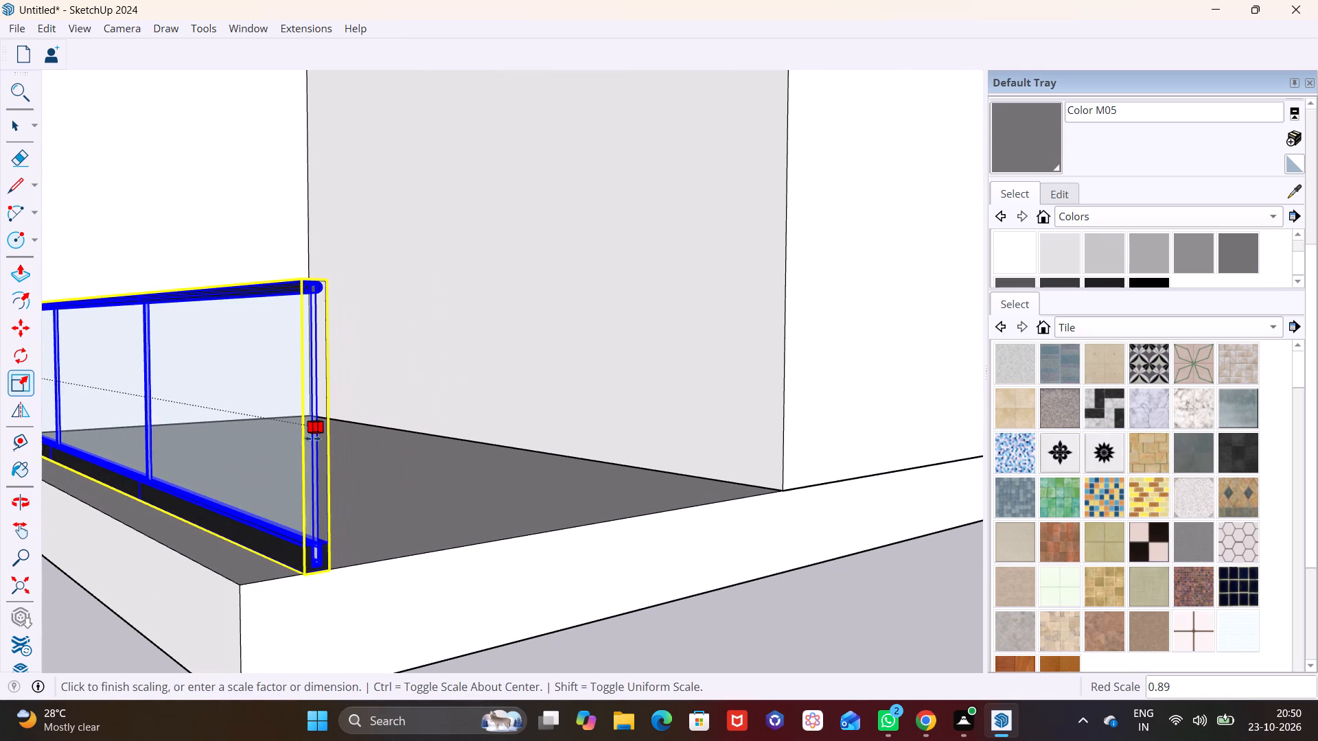
click(310, 438)
key(space)
click(500, 563)
Copy the ground-floor glass railing about 11' 7 1/2" up onto the bottom slab of the lower dark grey frame.
middle_drag(527, 569, 321, 609)
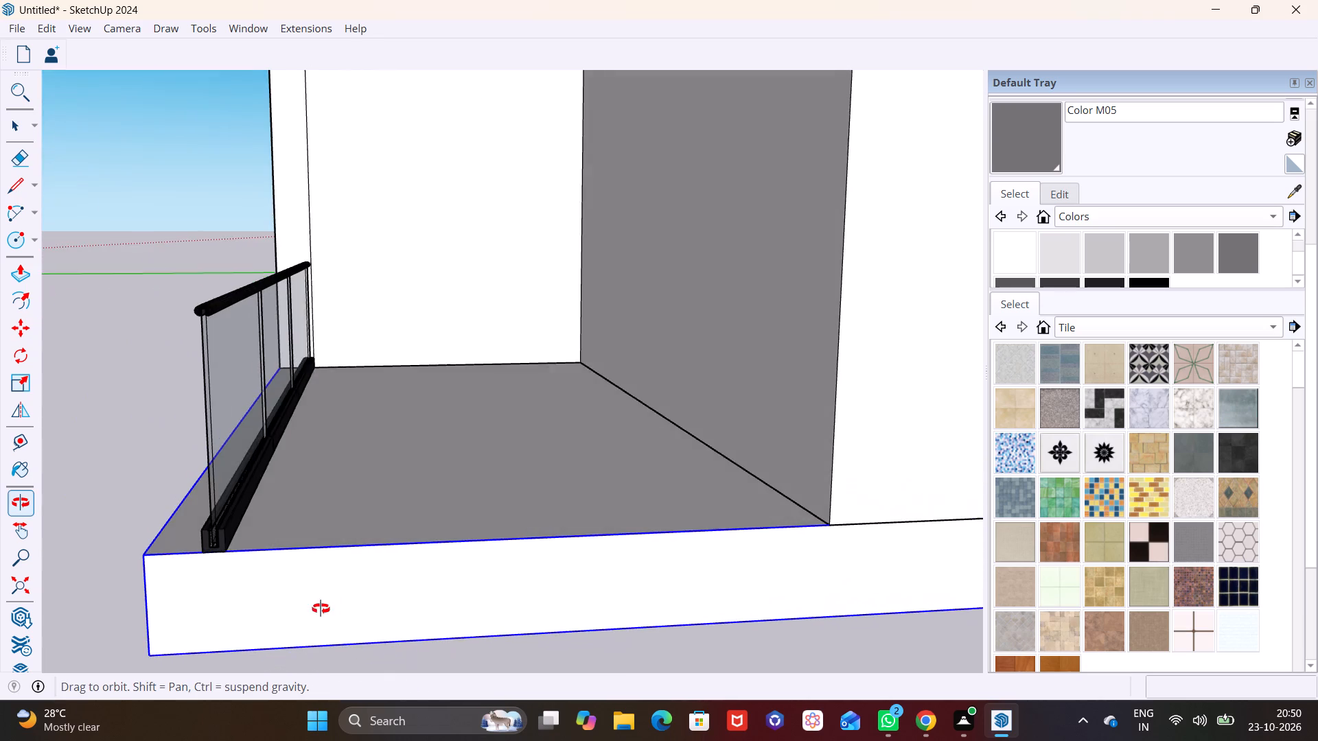
middle_drag(321, 609, 321, 611)
scroll(347, 545, down, 9)
middle_drag(432, 573, 888, 537)
scroll(728, 508, down, 3)
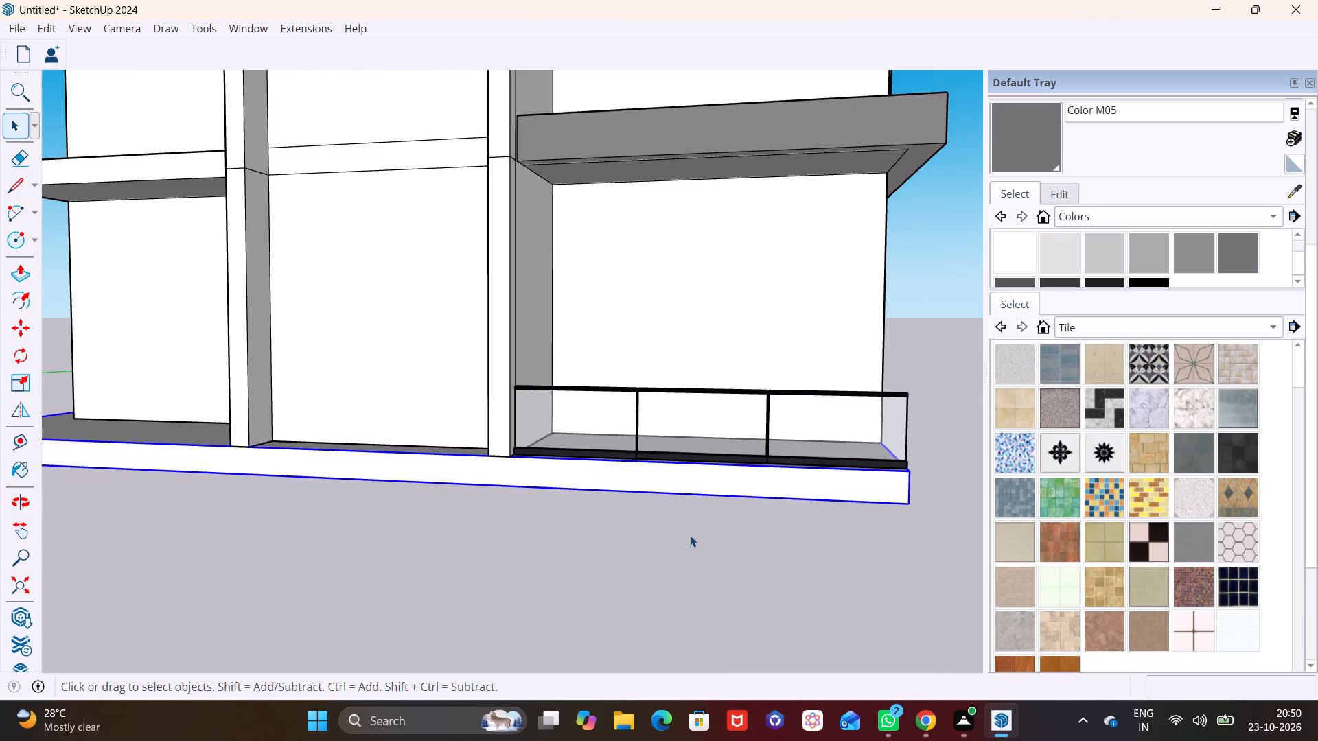
shift+middle_drag(613, 549, 403, 718)
shift+scroll(408, 705, down, 1)
click(557, 527)
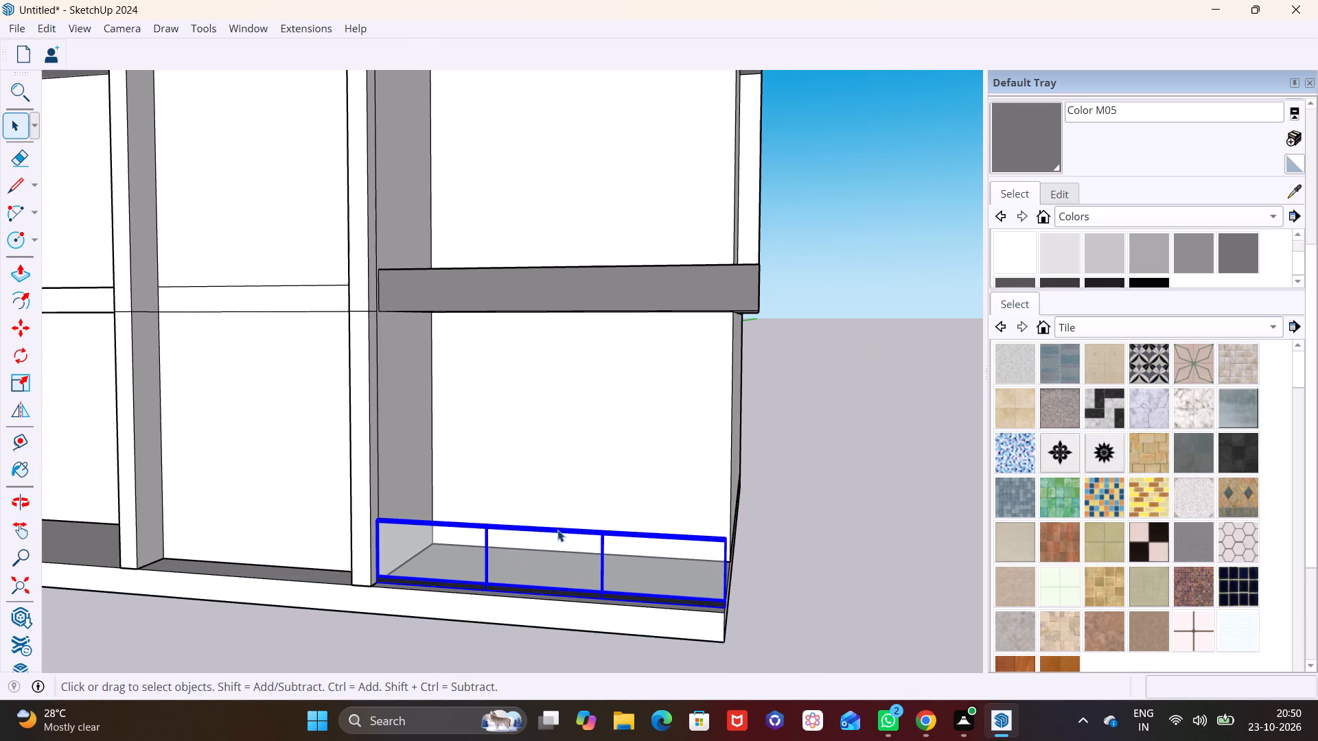
key(m)
double_click(384, 574)
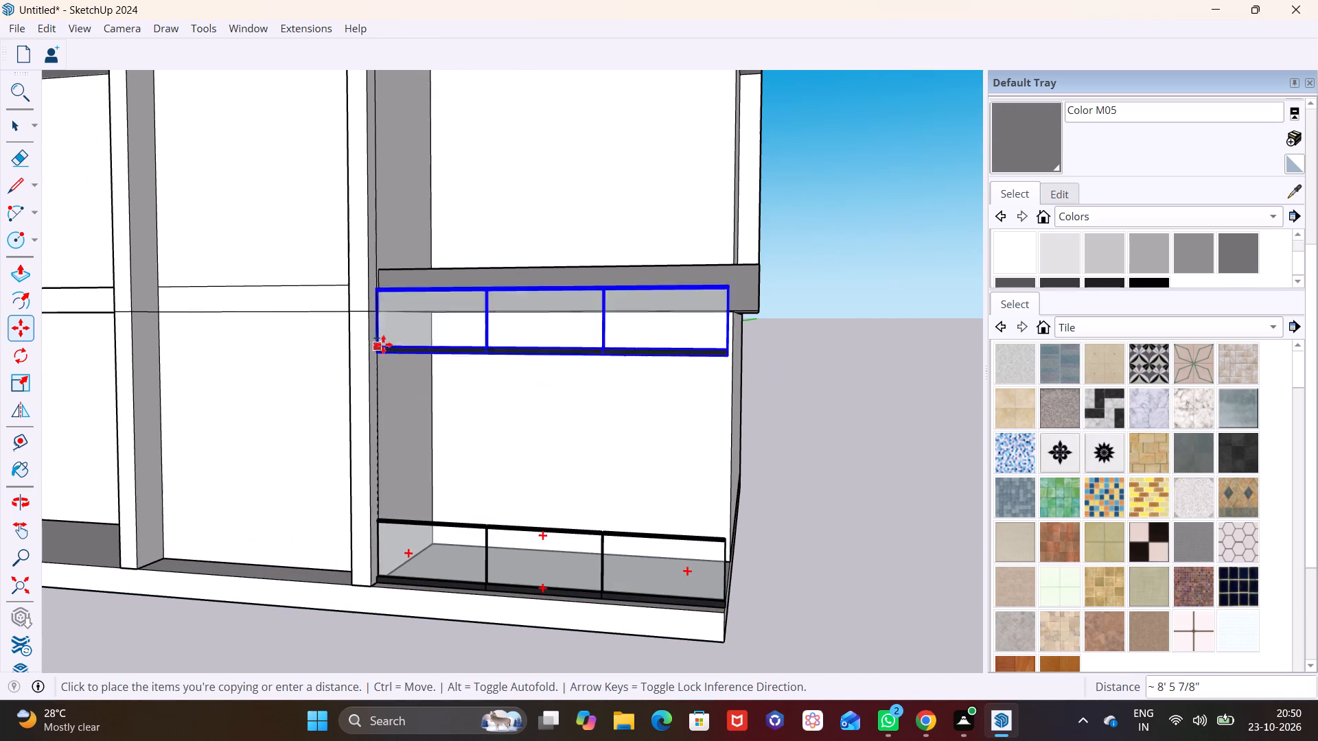
scroll(442, 268, up, 8)
middle_drag(354, 231, 257, 375)
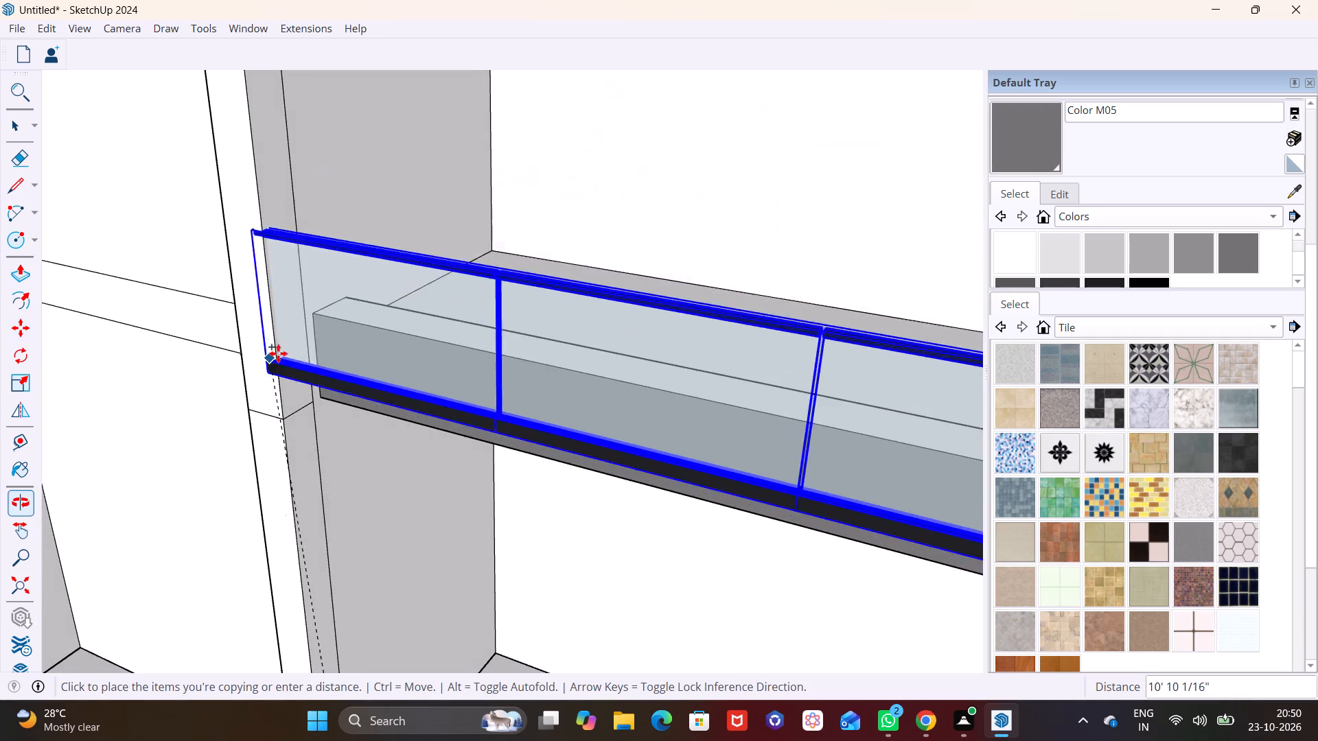
click(326, 290)
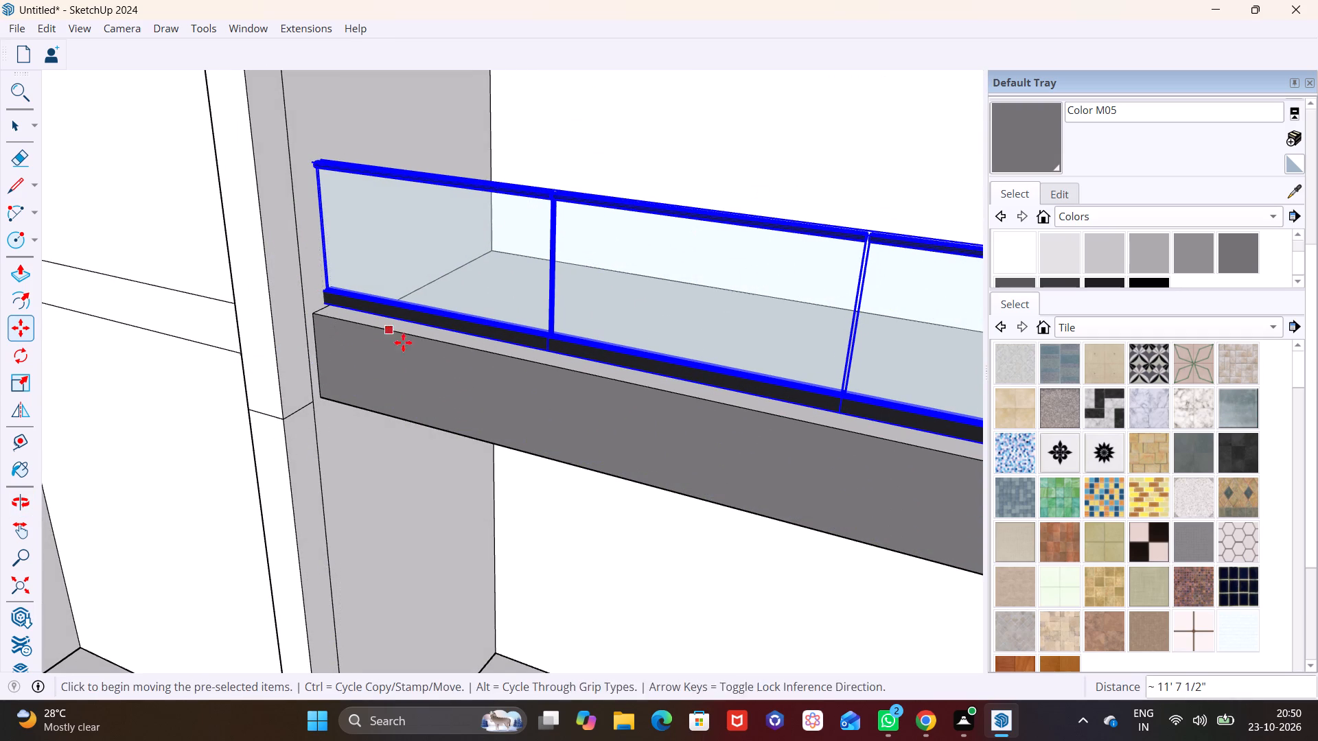
key(space)
drag(500, 423, 553, 333)
Copy the lower frame's bottom-slab railing about 10' 9" up onto the frame's top slab, starting beside the vertical fin.
middle_drag(557, 401, 632, 226)
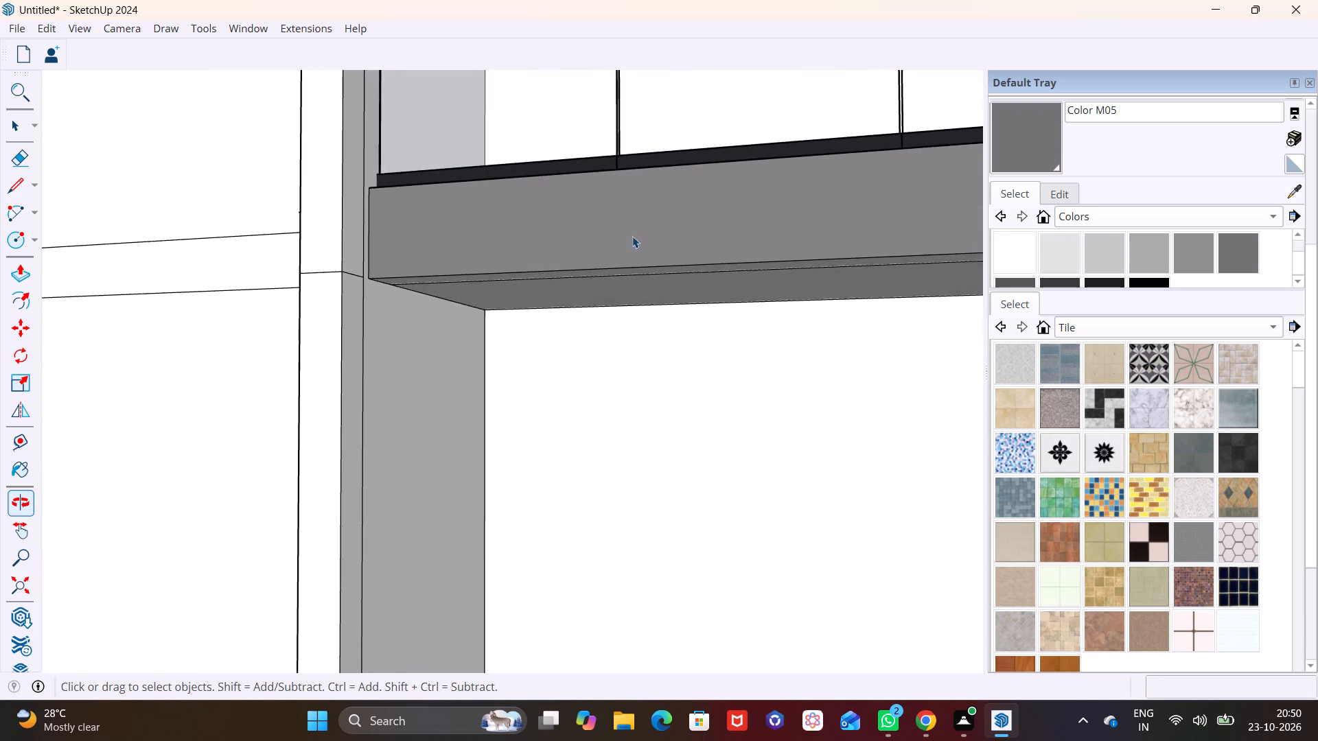
scroll(629, 274, down, 9)
shift+middle_drag(640, 414, 584, 514)
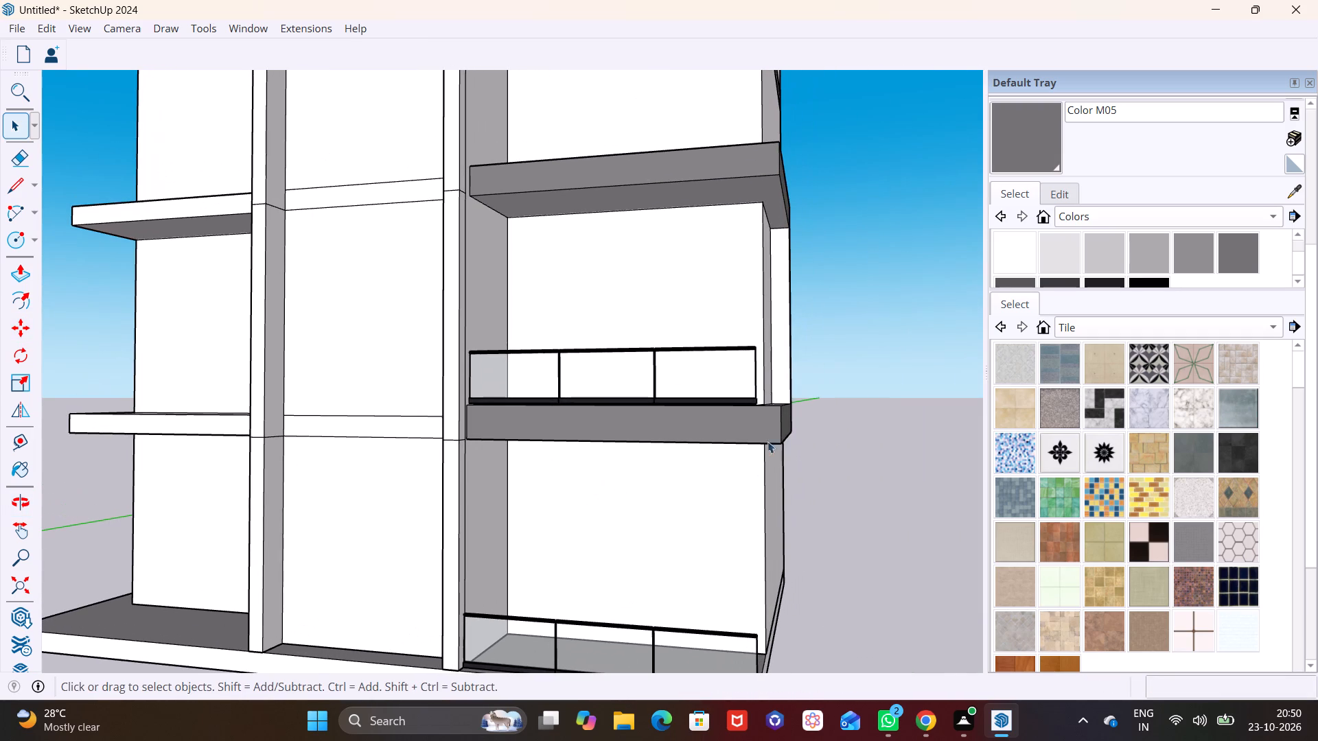
middle_drag(613, 421, 585, 505)
scroll(591, 498, up, 2)
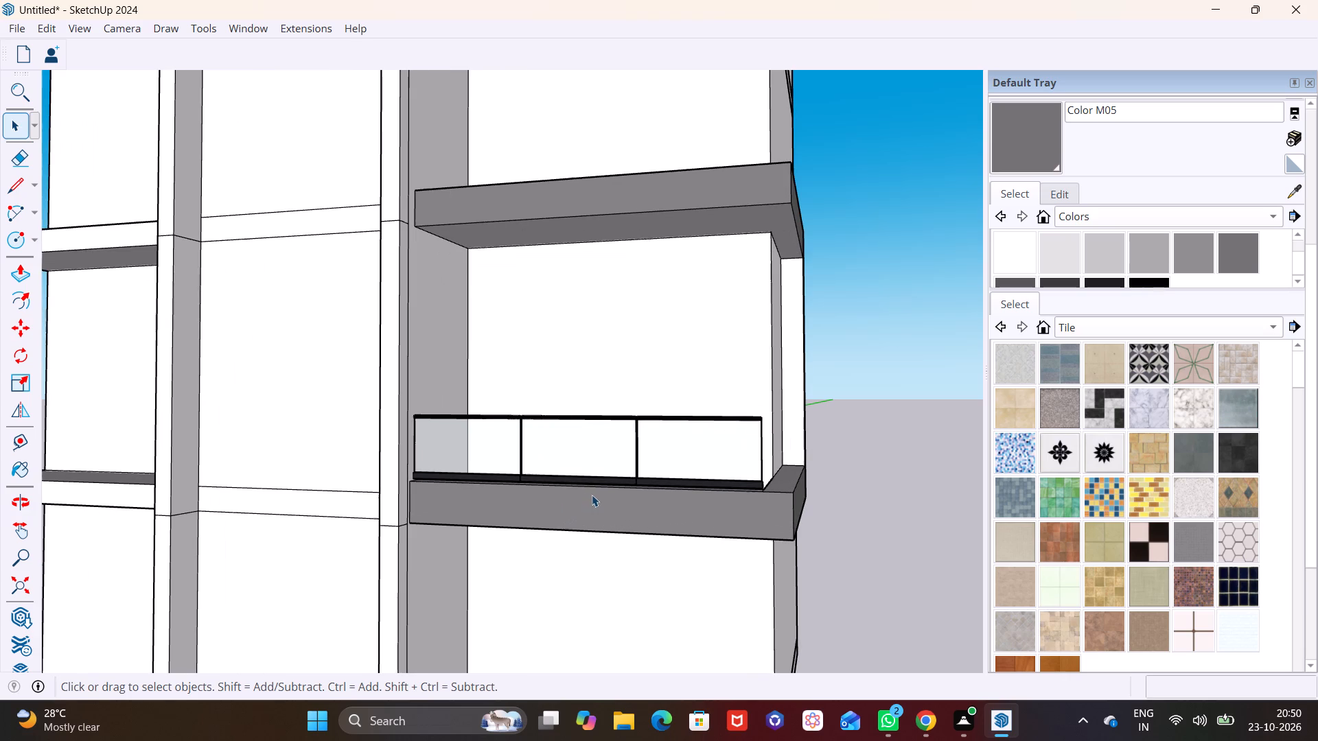
shift+middle_drag(558, 560, 586, 418)
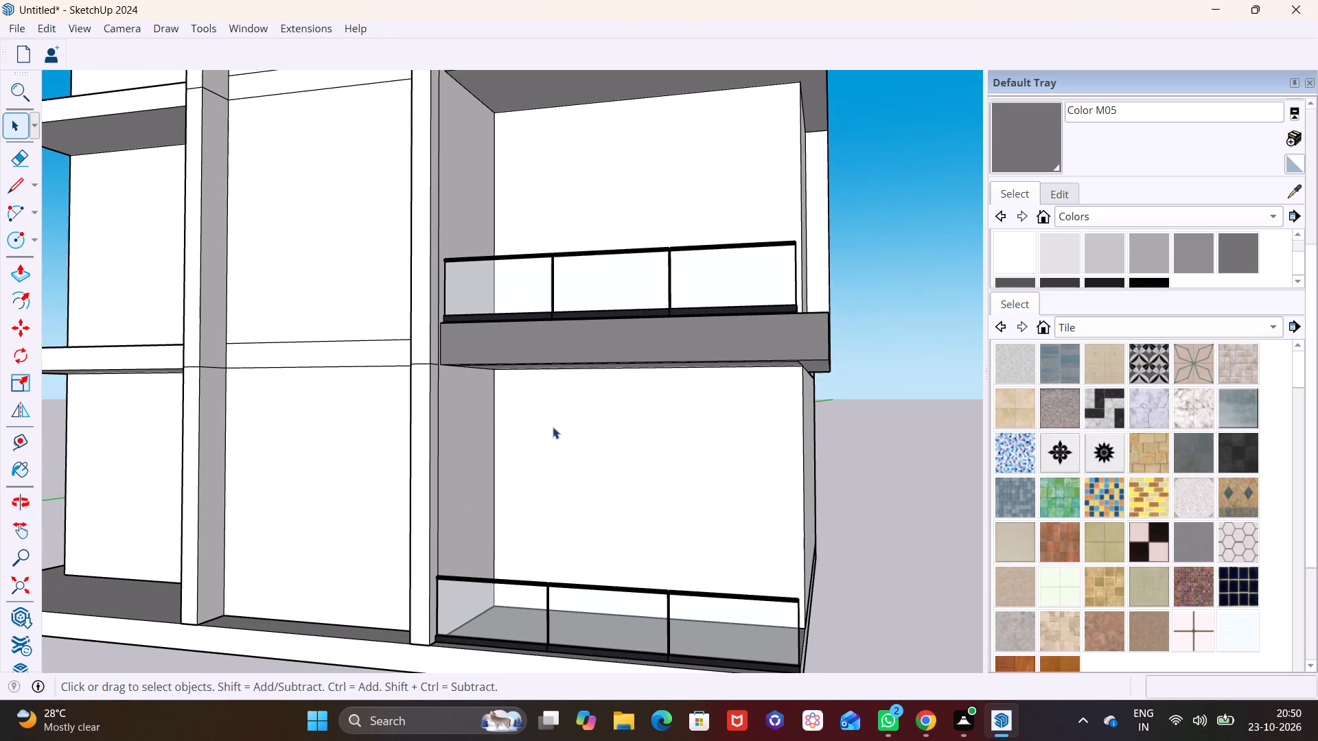
shift+scroll(553, 412, up, 1)
shift+middle_drag(553, 412, 530, 542)
scroll(520, 401, up, 5)
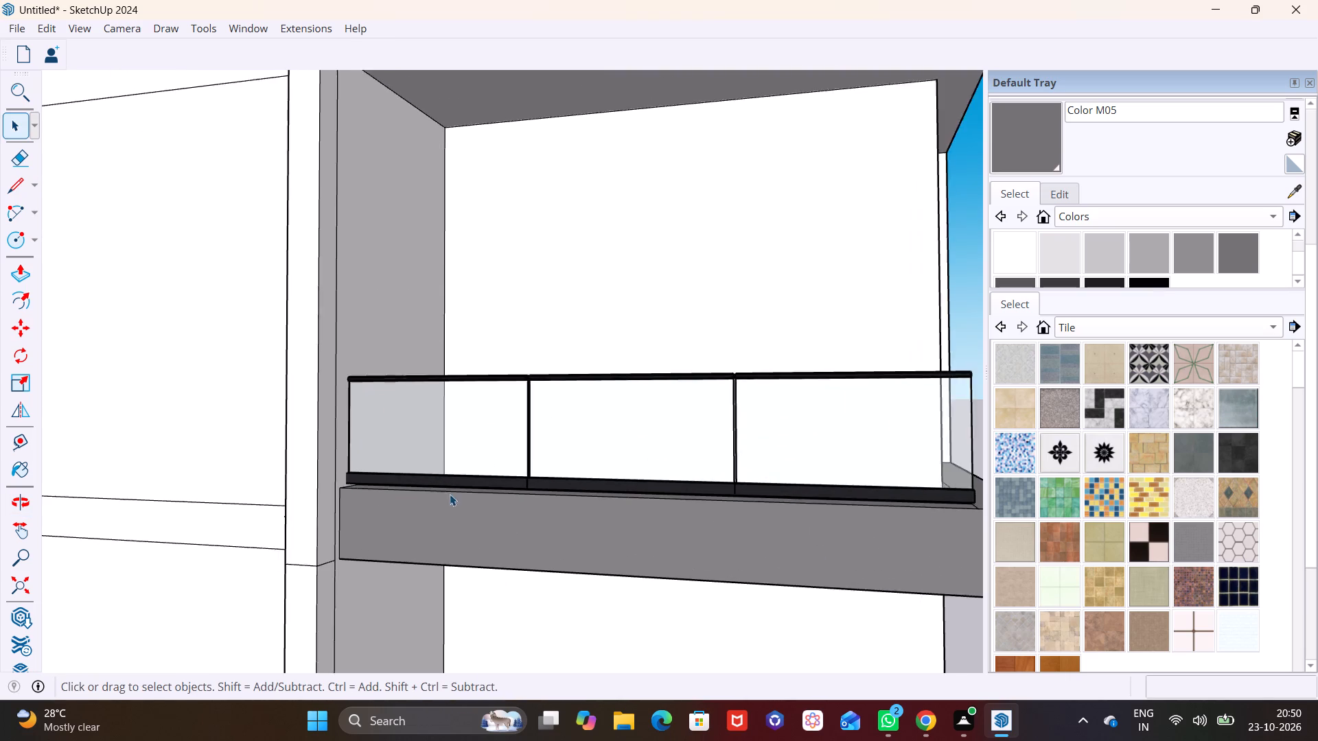
click(481, 480)
key(m)
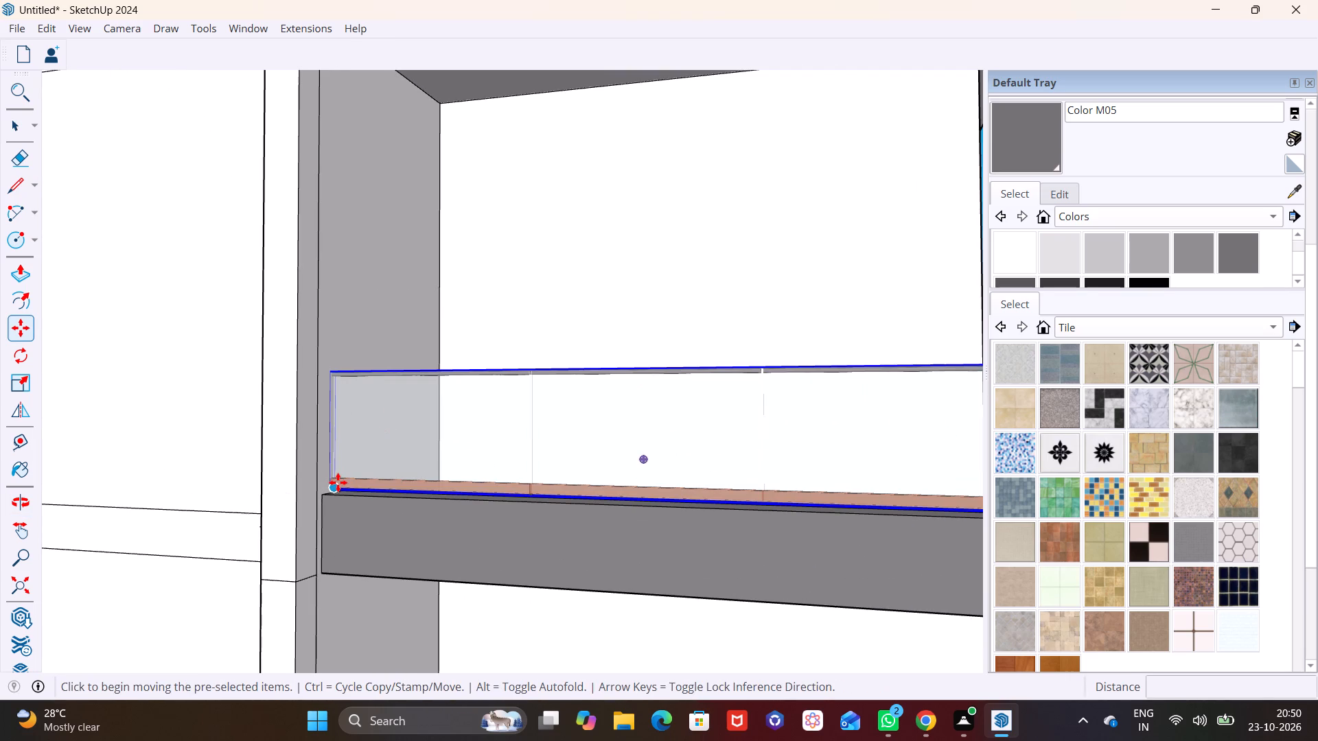
click(338, 482)
scroll(382, 298, down, 3)
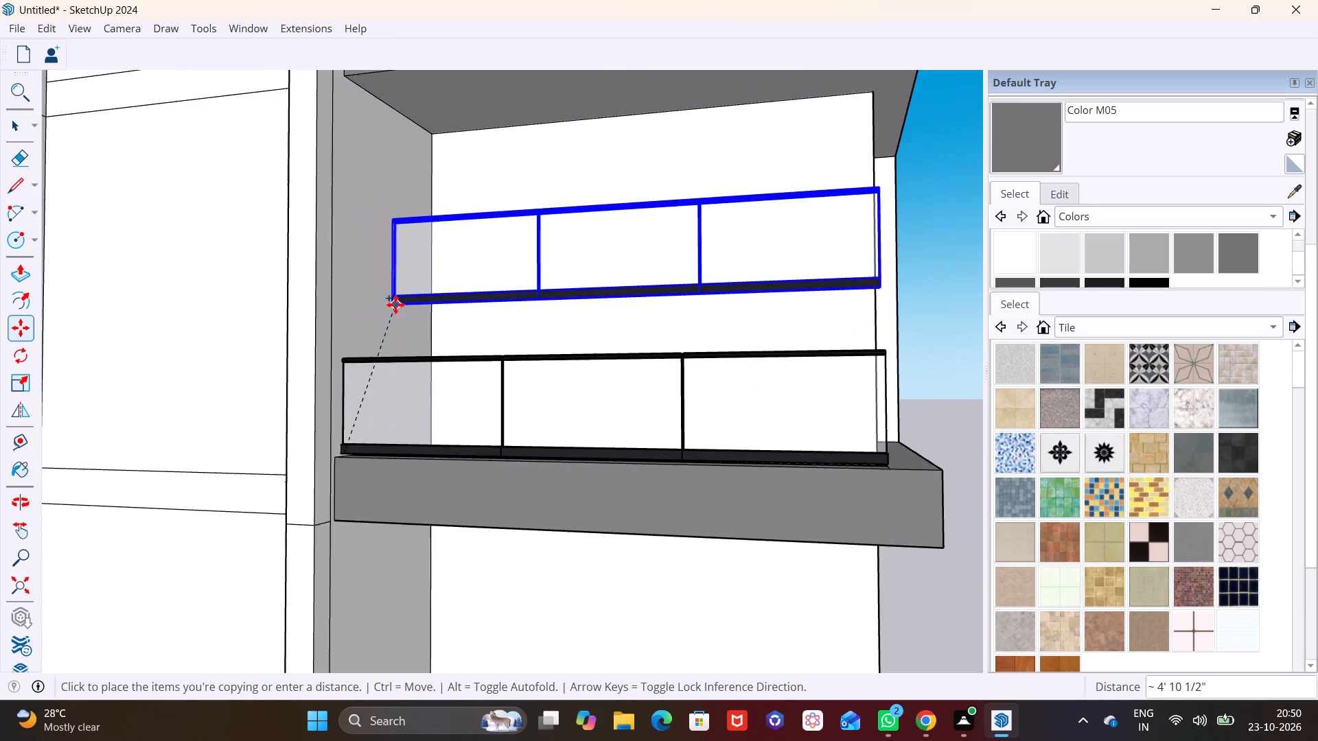
scroll(395, 305, down, 2)
shift+middle_drag(375, 250, 325, 494)
scroll(295, 379, up, 3)
middle_drag(298, 386, 263, 485)
scroll(263, 485, down, 1)
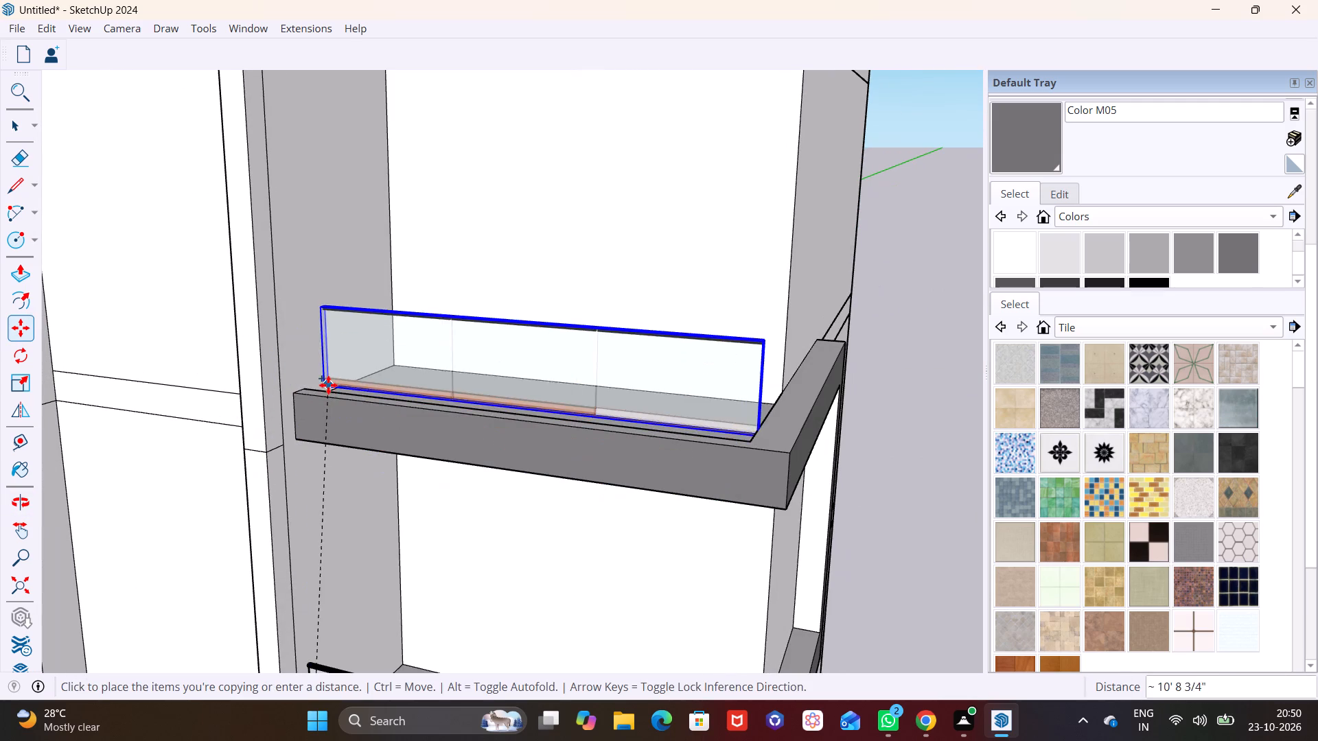
click(303, 385)
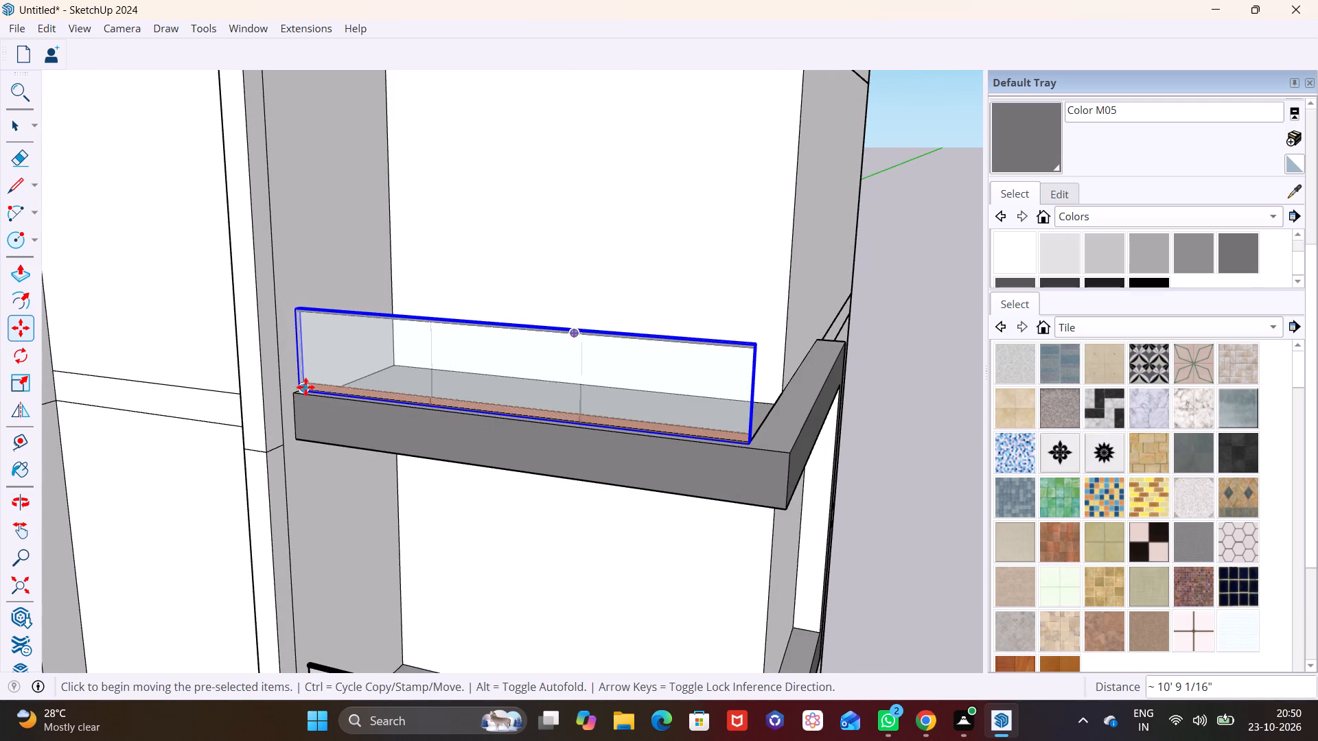
Copy the railing from the lower frame's top slab up onto the bottom slab of the upper frame.
click(304, 387)
shift+middle_drag(403, 220, 400, 642)
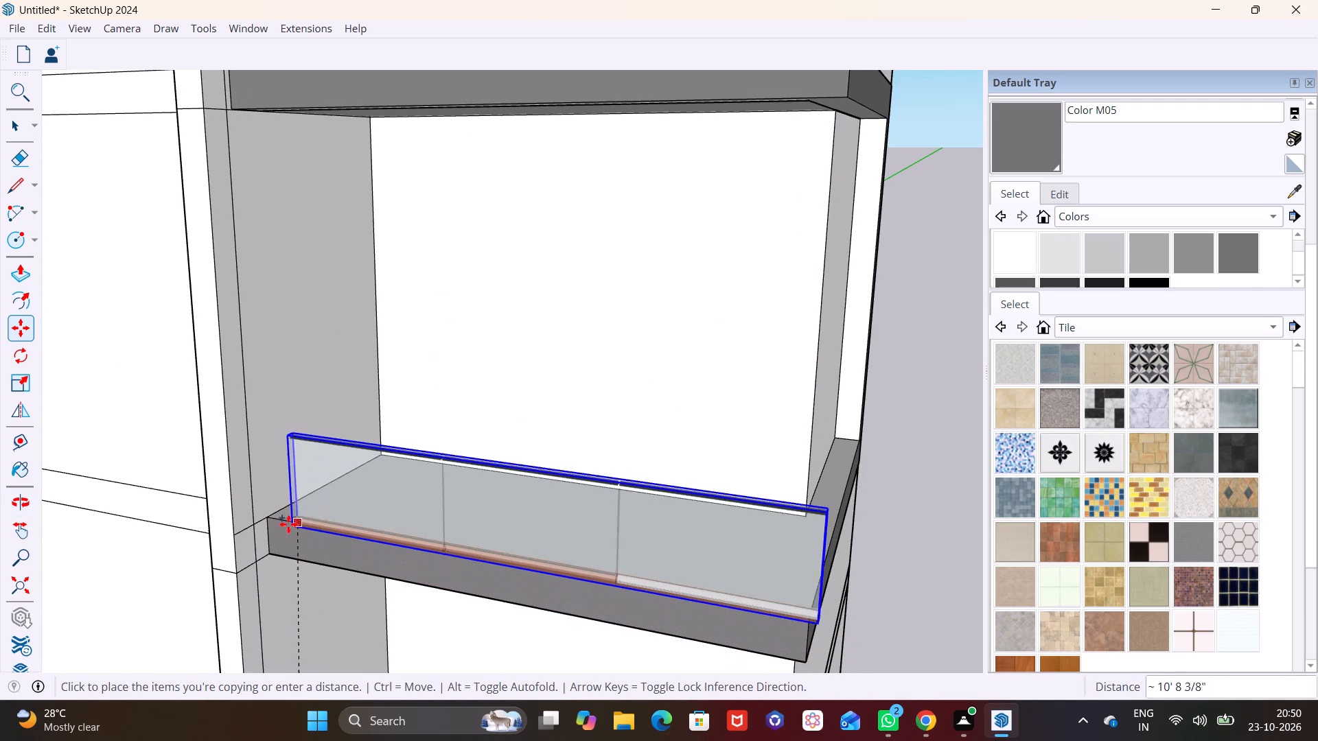
click(288, 512)
Copy the railing from the upper frame's bottom slab up onto that frame's top slab, against the vertical fin.
click(277, 514)
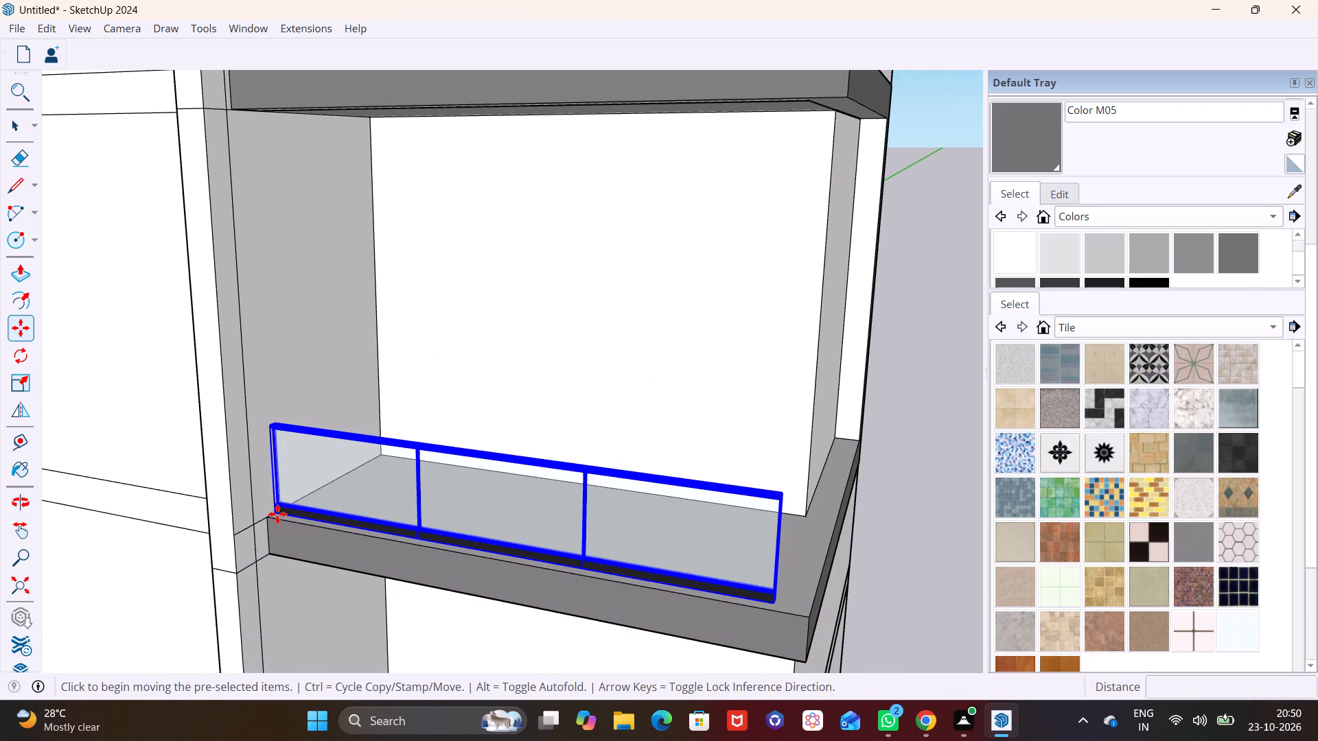
scroll(404, 328, down, 6)
shift+middle_drag(423, 341, 360, 539)
shift+scroll(354, 534, down, 1)
scroll(244, 419, up, 2)
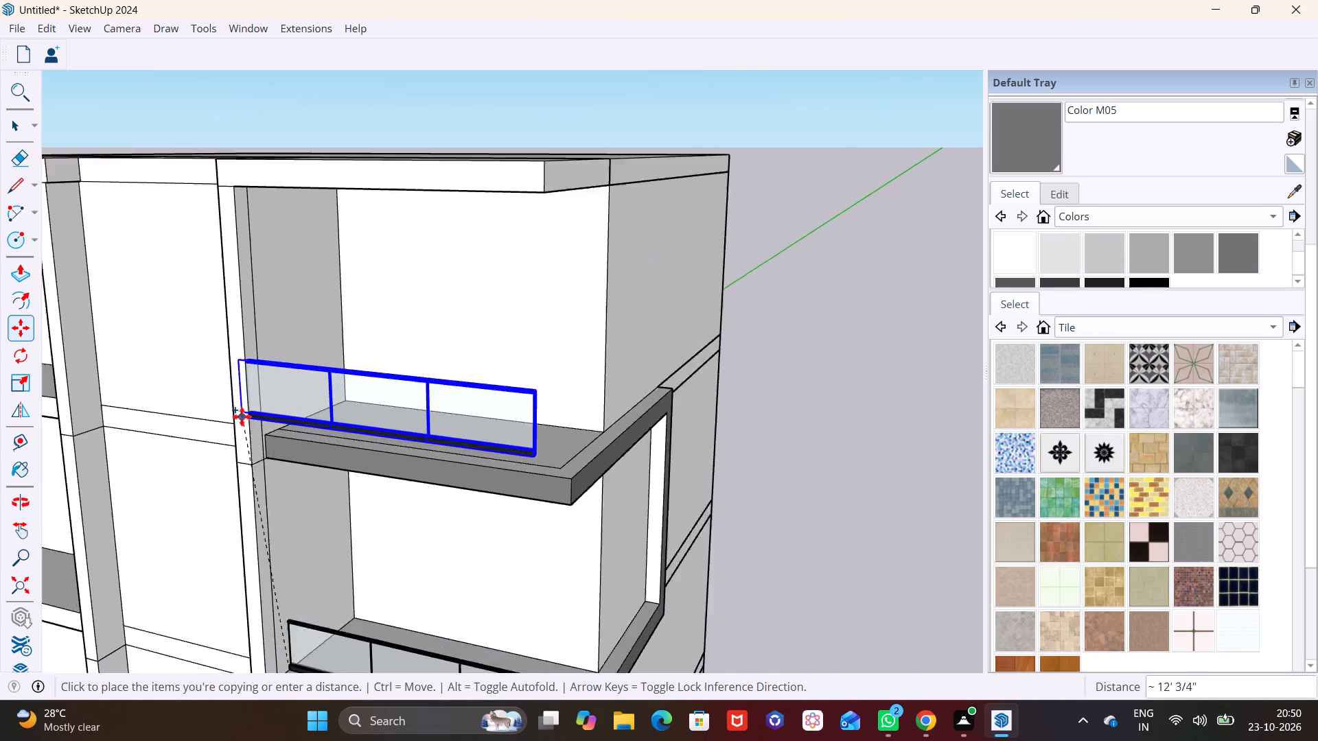
scroll(242, 416, up, 4)
click(271, 432)
key(space)
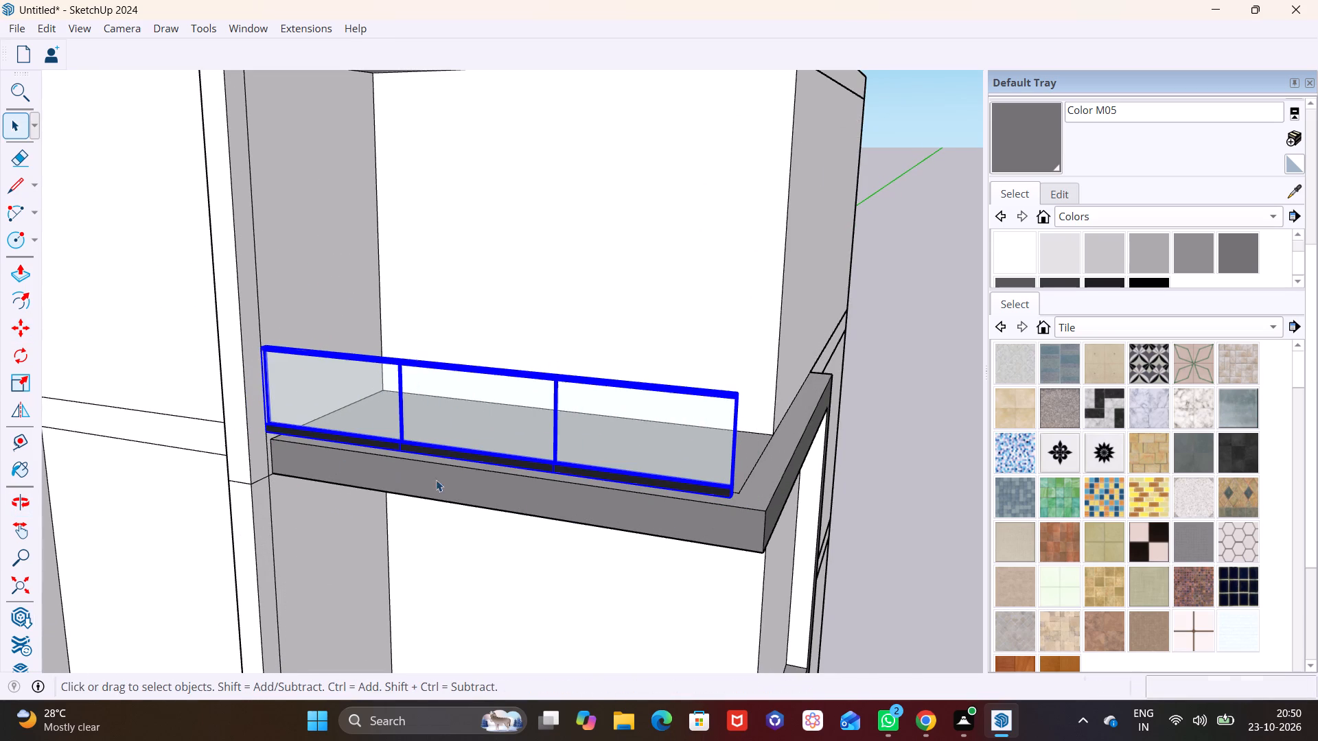
Scale the topmost railing lengthwise so its free end reaches the outer corner of the dark grey frame.
click(864, 520)
click(716, 467)
click(19, 376)
scroll(664, 432, up, 6)
shift+middle_drag(827, 514, 736, 503)
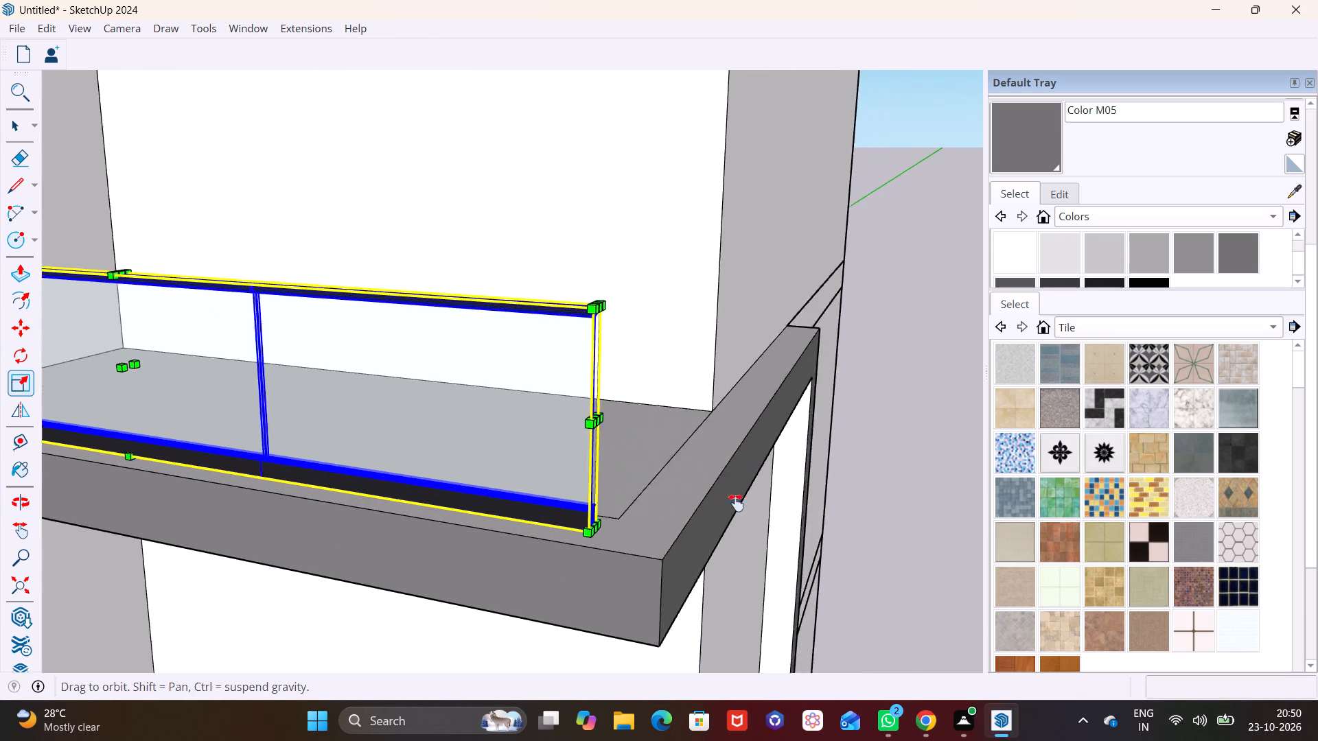
shift+middle_drag(736, 503, 668, 483)
middle_drag(531, 475, 419, 501)
scroll(422, 504, up, 1)
scroll(331, 494, up, 2)
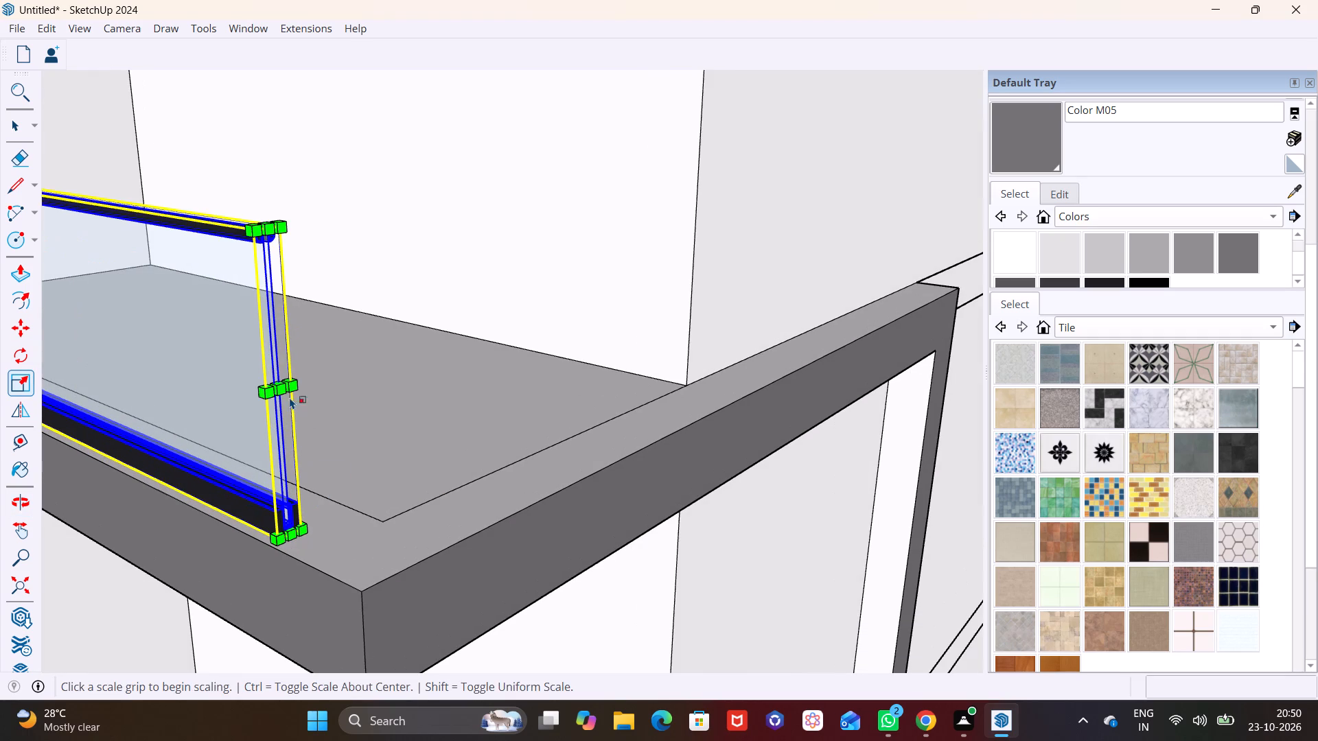
click(283, 388)
click(341, 410)
click(341, 410)
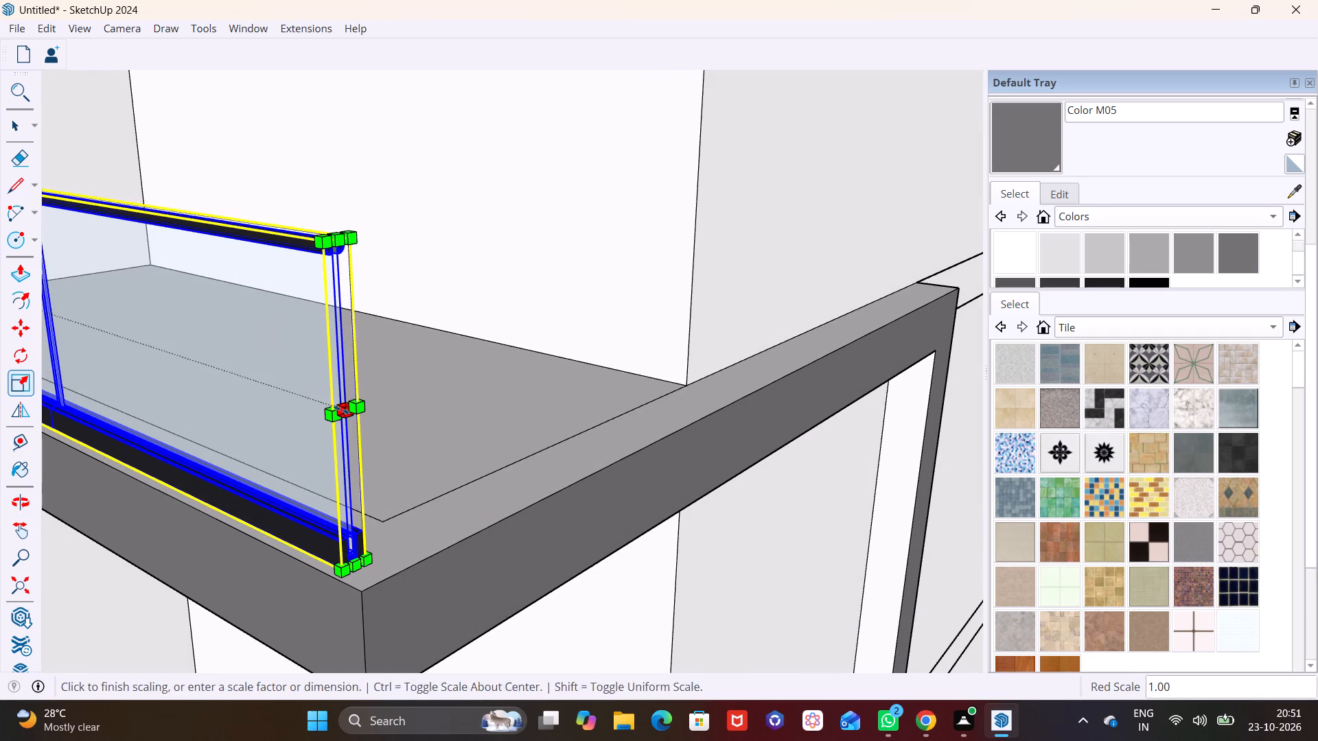
key(space)
Examine the railing copies on all the corner balconies from below and from the building's side.
scroll(478, 462, down, 12)
shift+middle_drag(513, 504, 522, 303)
scroll(498, 383, down, 3)
middle_drag(540, 472, 520, 240)
scroll(487, 392, down, 6)
click(836, 556)
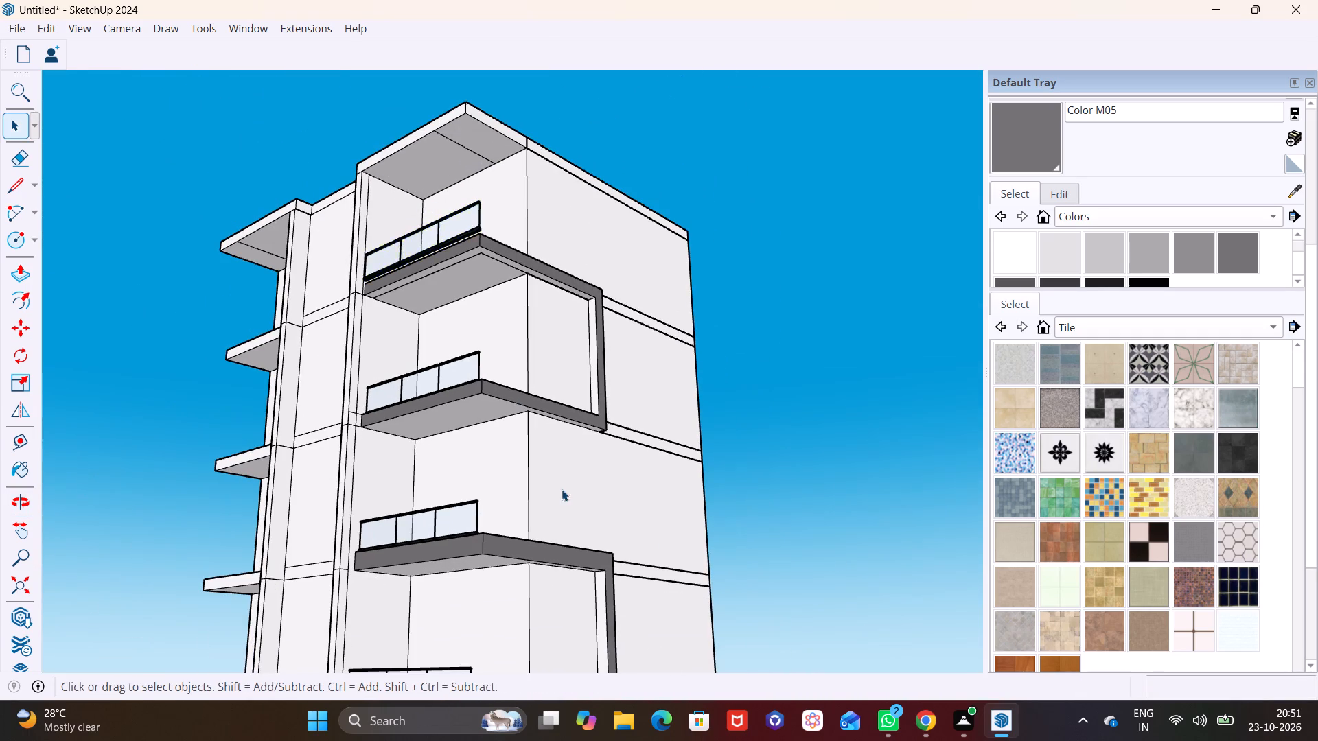
middle_drag(554, 506, 555, 619)
scroll(553, 619, down, 1)
middle_drag(562, 588, 706, 403)
middle_drag(659, 527, 586, 370)
Copy the ground-floor railing about 20' 6" away onto the open ground in front of the building.
scroll(493, 497, up, 2)
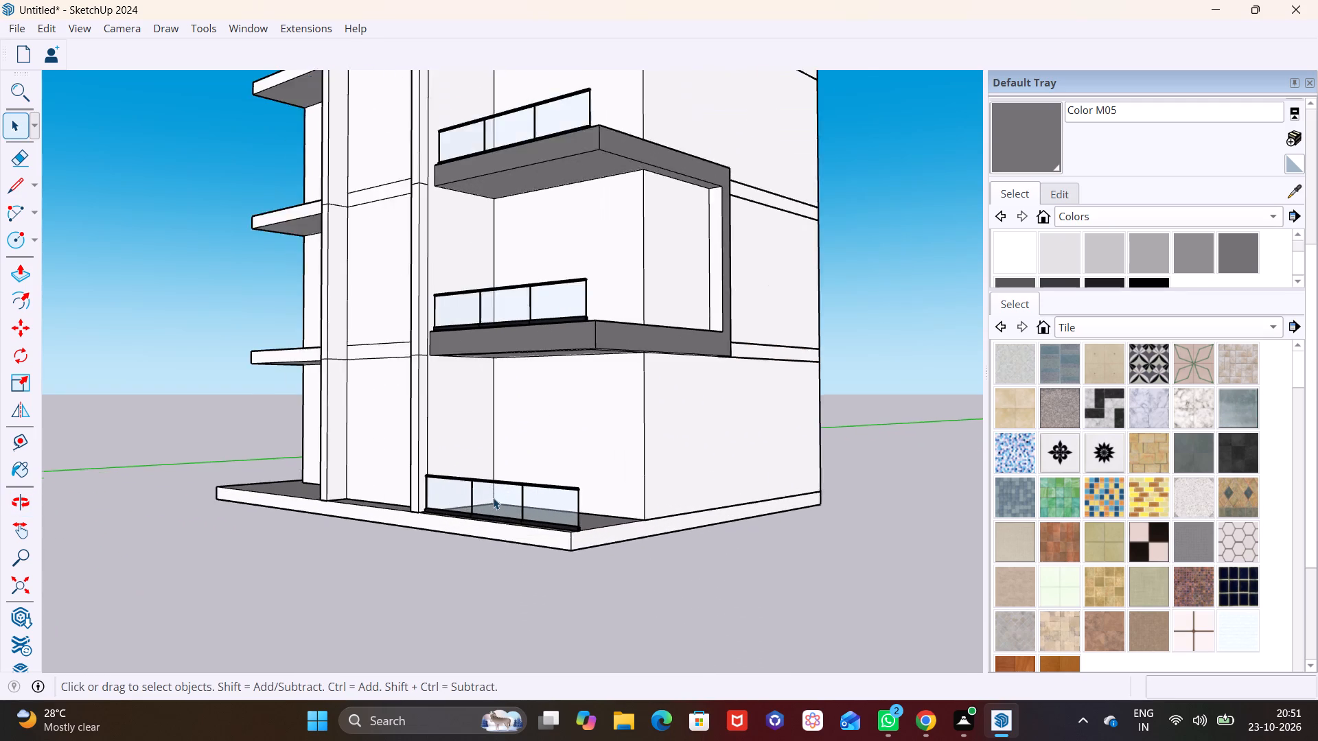
scroll(493, 497, up, 3)
middle_drag(496, 517, 450, 408)
middle_drag(448, 416, 469, 598)
scroll(520, 555, down, 3)
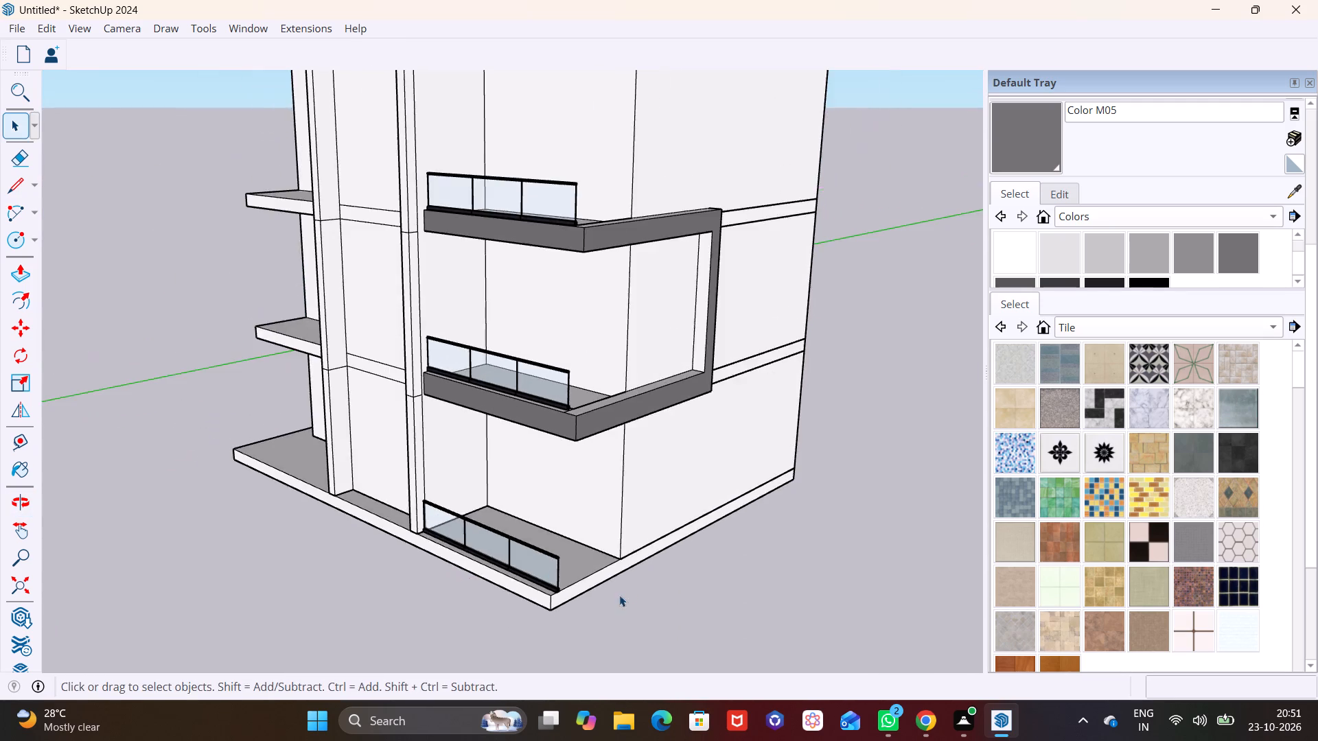
shift+middle_drag(619, 588, 510, 401)
shift+scroll(510, 401, up, 1)
click(419, 384)
key(m)
click(421, 387)
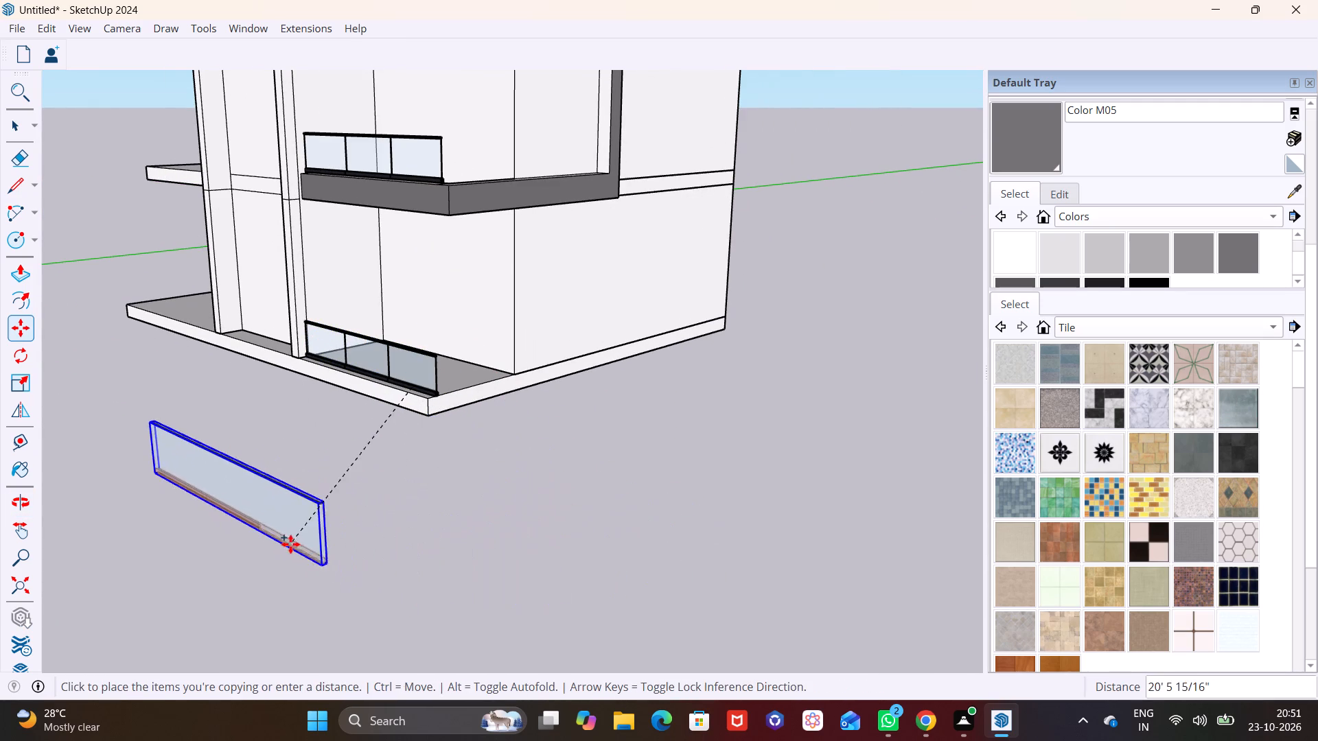
click(290, 544)
Rotate the copied railing 90 degrees on the ground plane so it runs parallel to the building's side face.
middle_drag(414, 526, 294, 565)
scroll(237, 482, down, 4)
shift+middle_drag(200, 505, 377, 508)
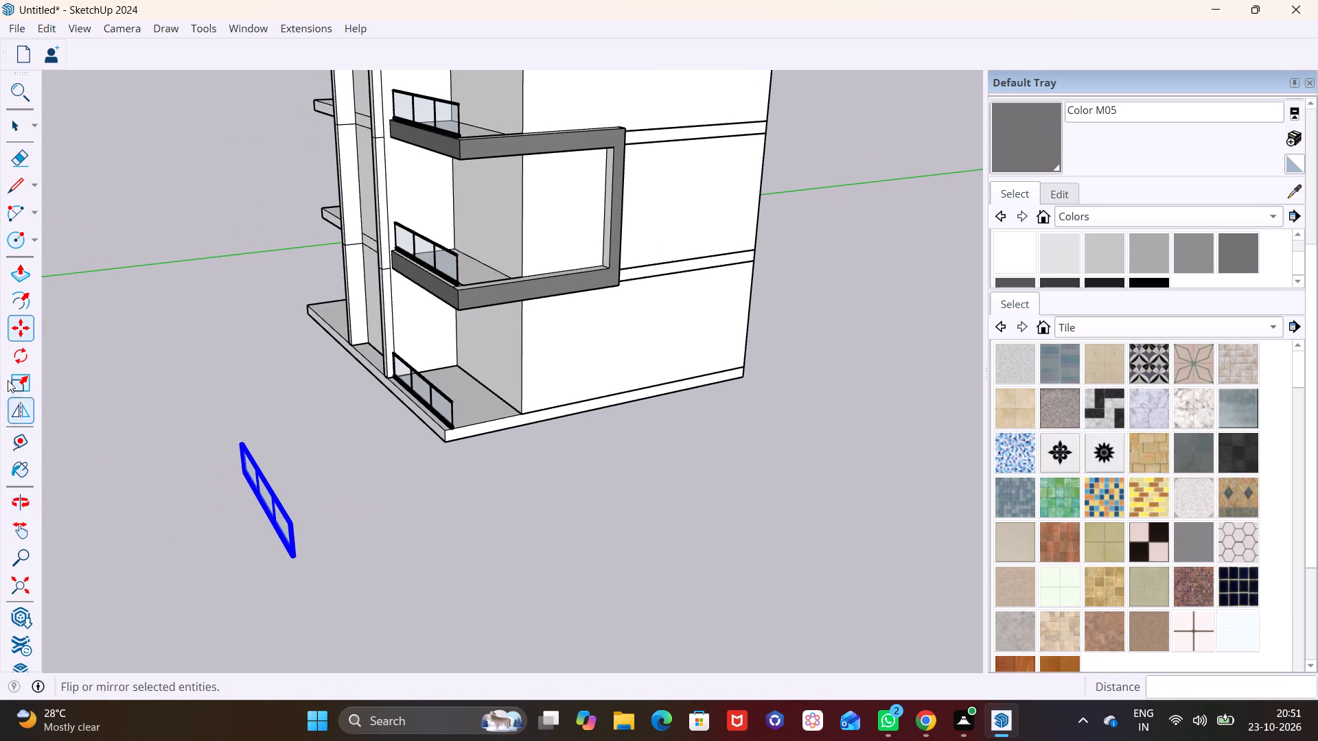
click(20, 353)
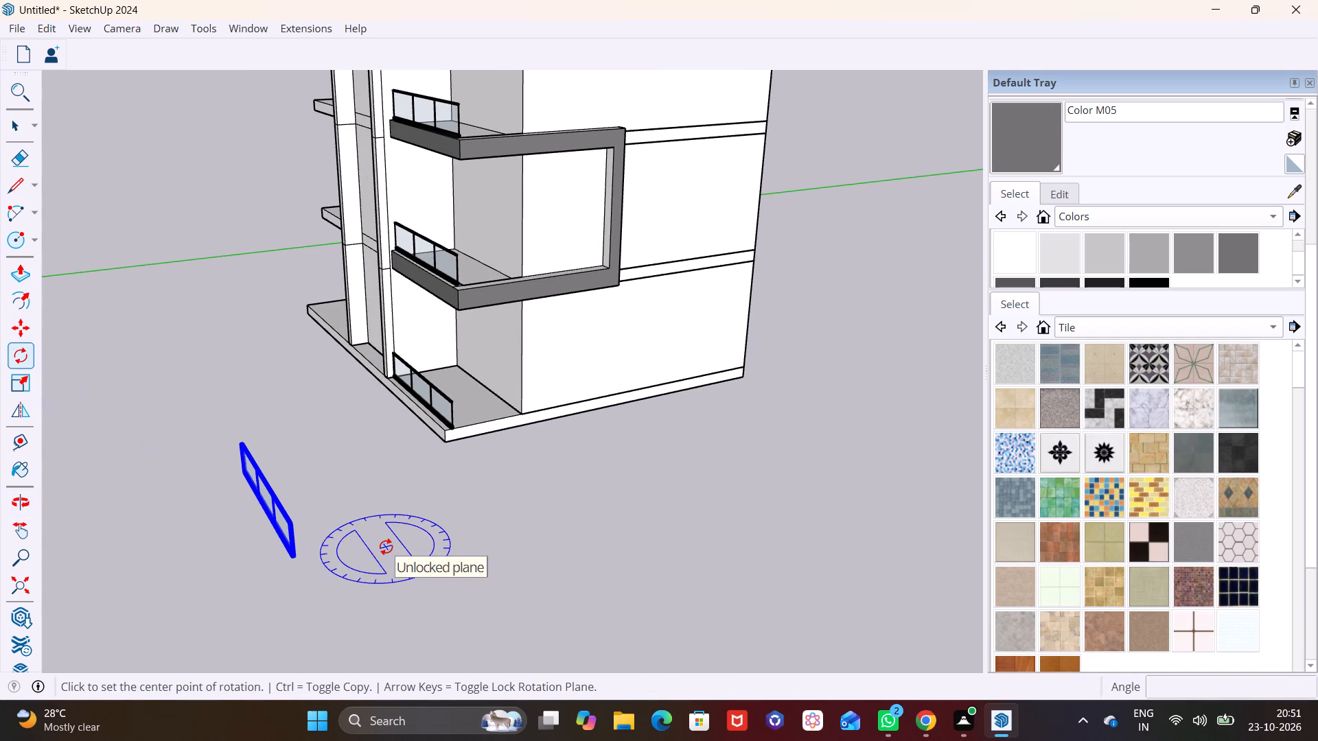
click(386, 546)
click(496, 525)
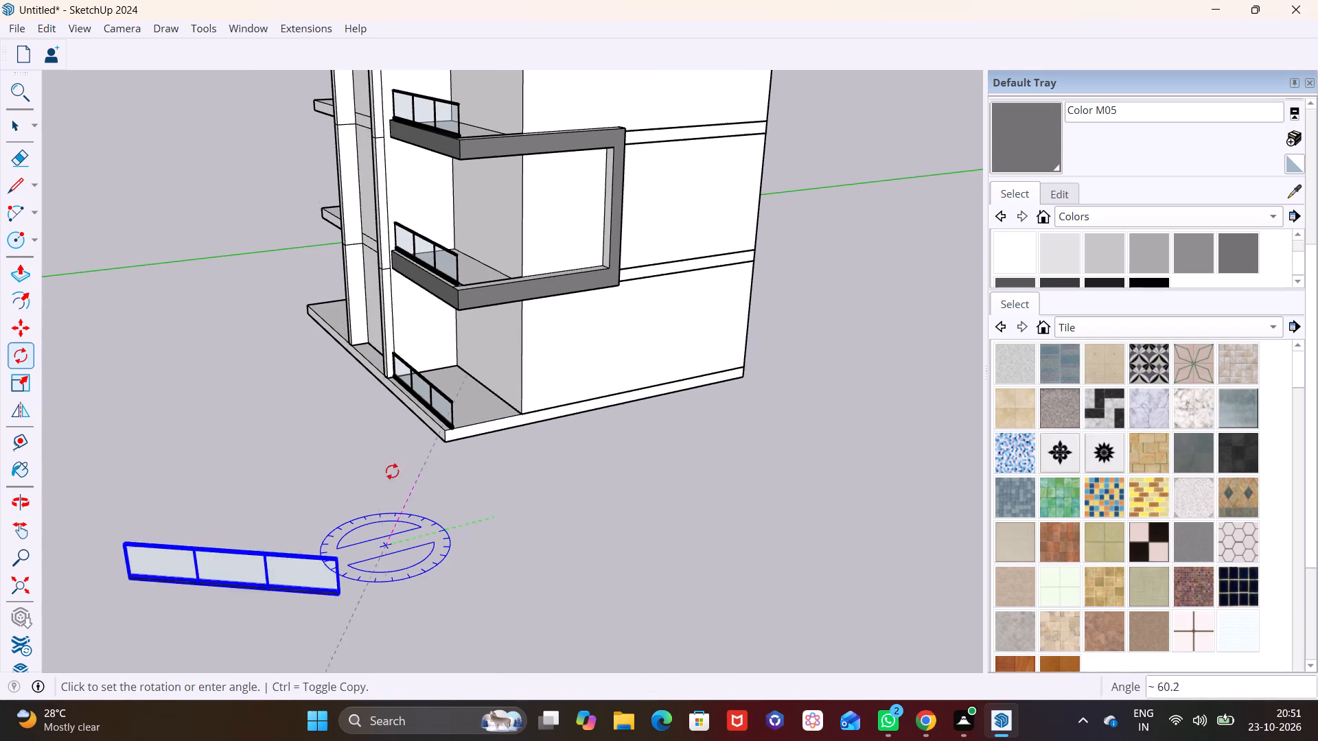
click(326, 471)
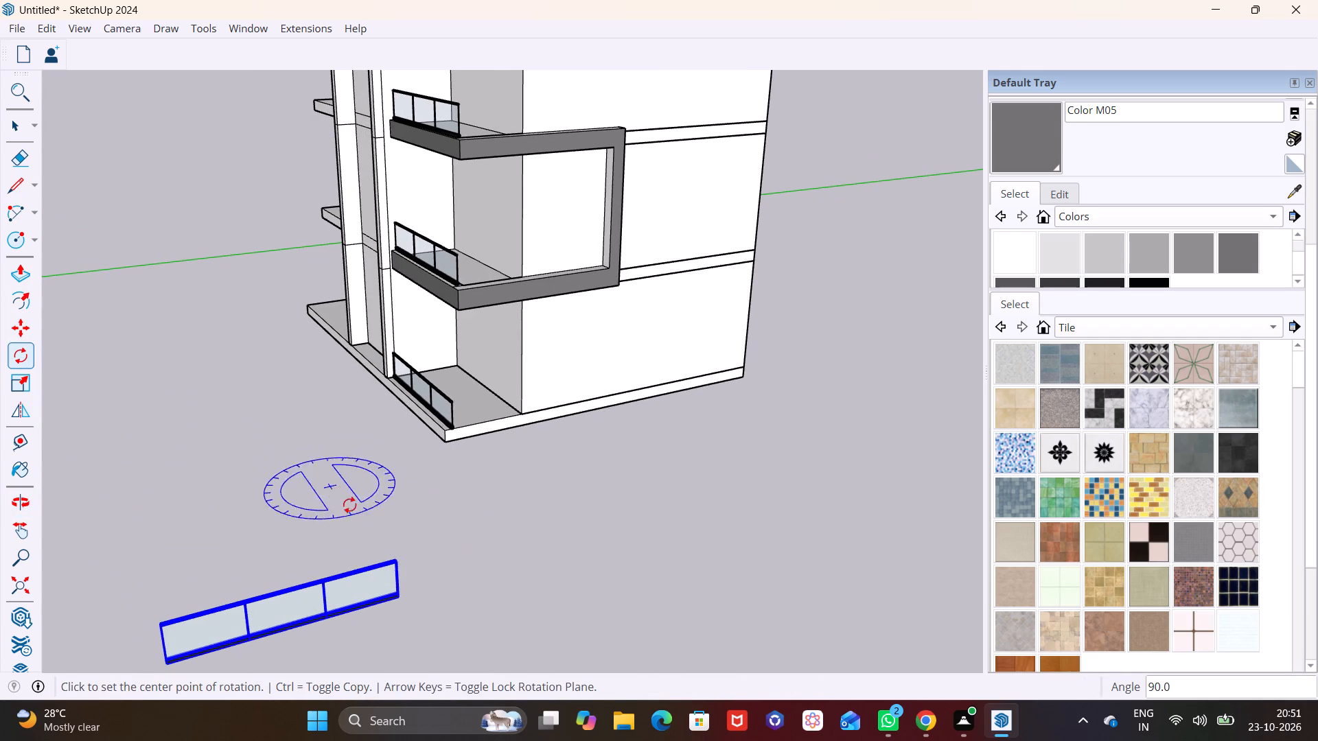
drag(410, 603, 227, 643)
Move the rotated railing by its bottom end corner onto the ground slab's side edge, with its far end at the wall corner.
key(m)
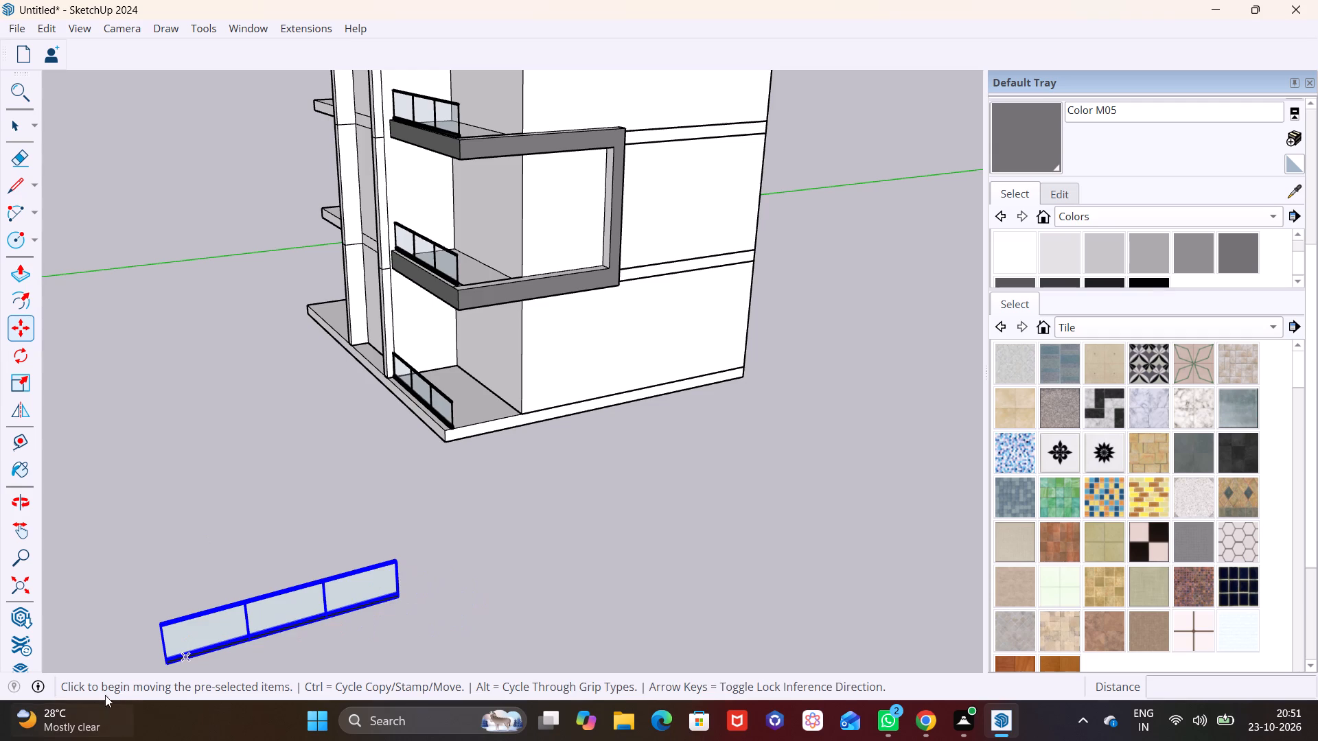
click(165, 657)
scroll(444, 475, up, 7)
scroll(476, 399, up, 1)
middle_drag(476, 399, 309, 469)
scroll(314, 445, up, 4)
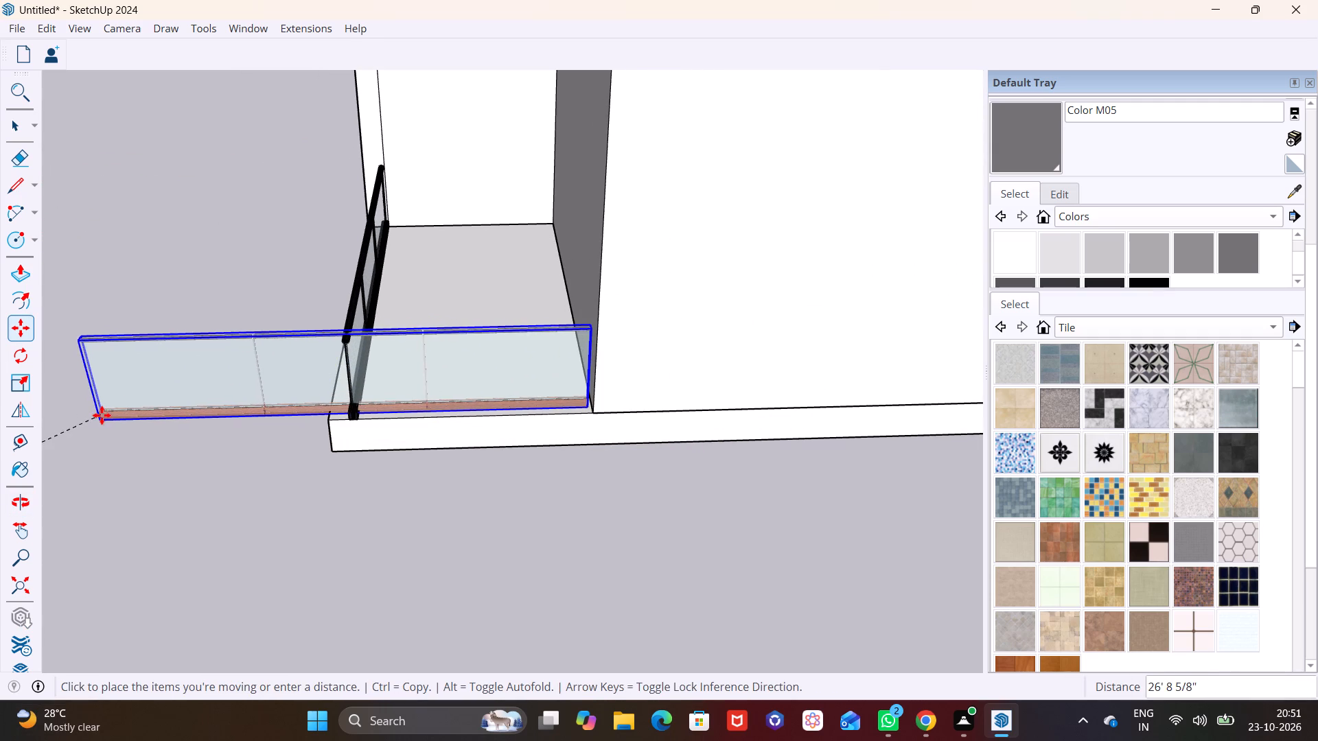
click(104, 418)
key(space)
click(242, 522)
Scale the ground-floor side railing along the red axis to about half its length, ending just short of the front railing.
middle_drag(279, 495, 560, 468)
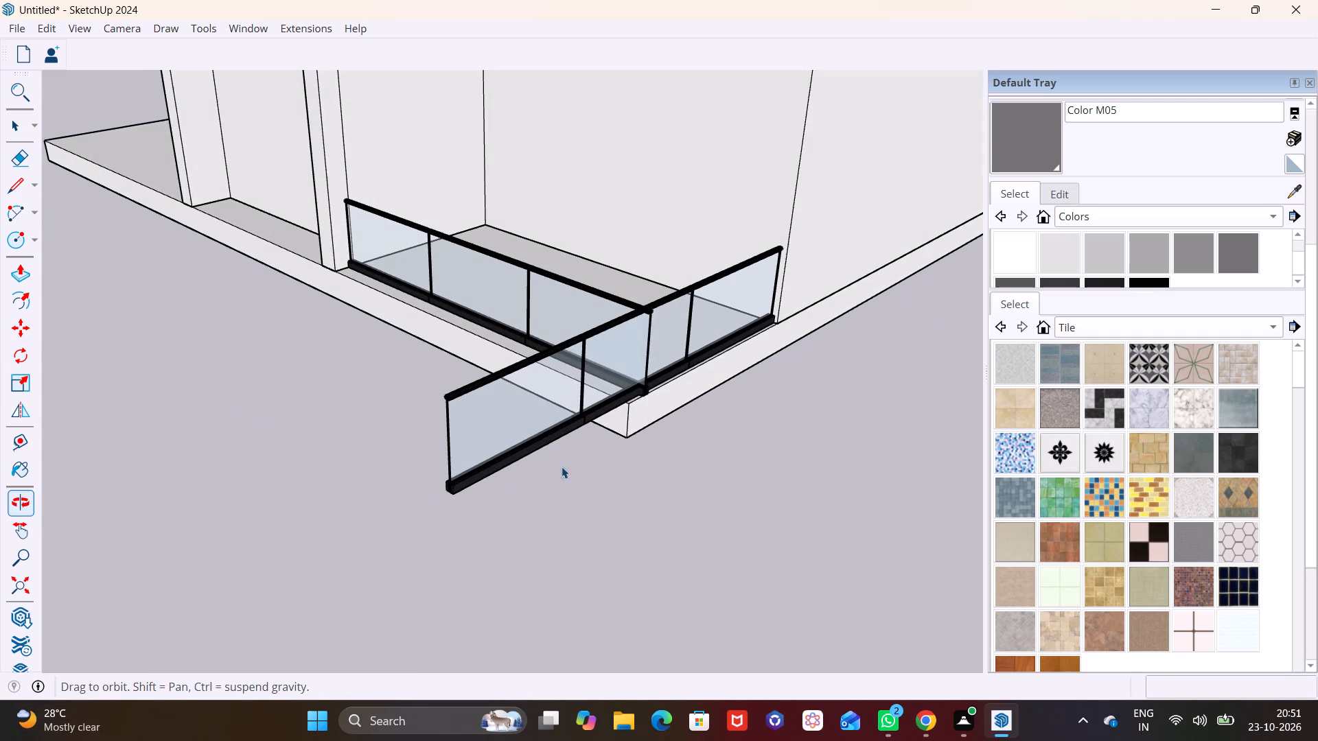
click(474, 487)
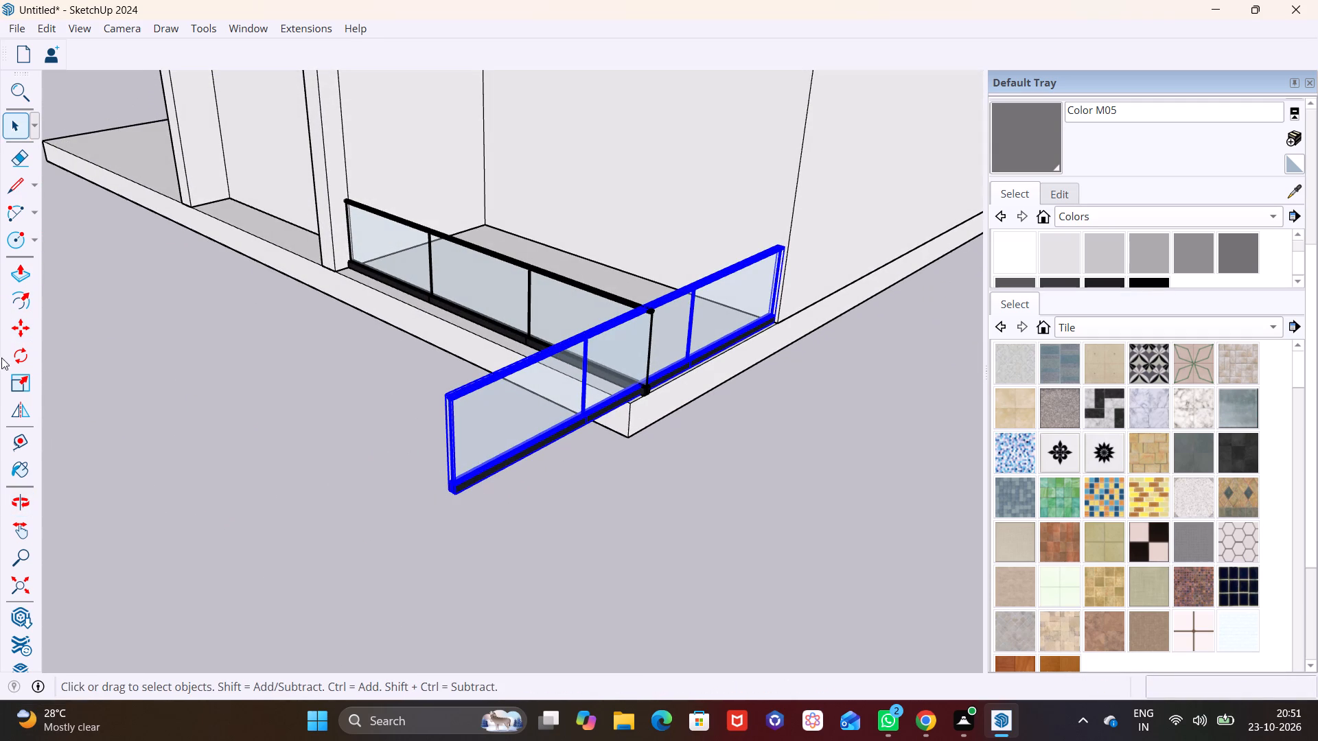
click(23, 379)
scroll(363, 423, up, 6)
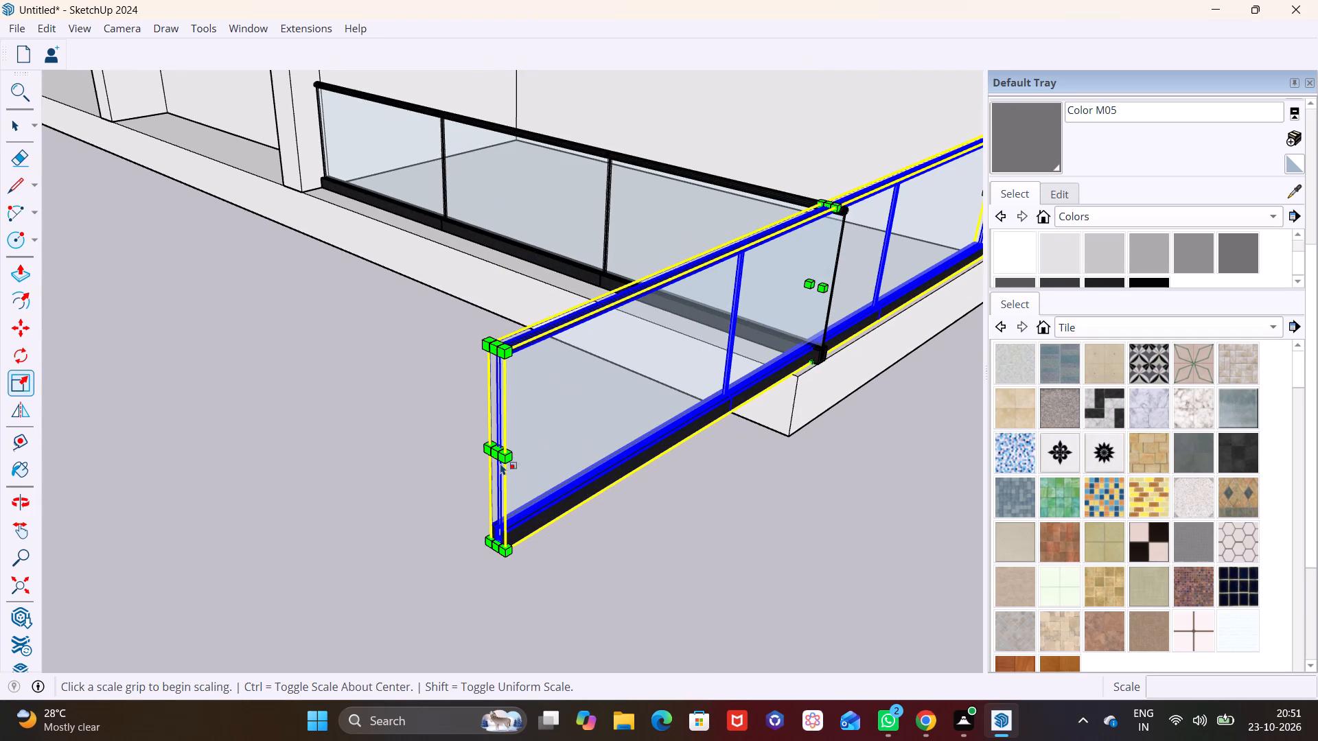
click(493, 456)
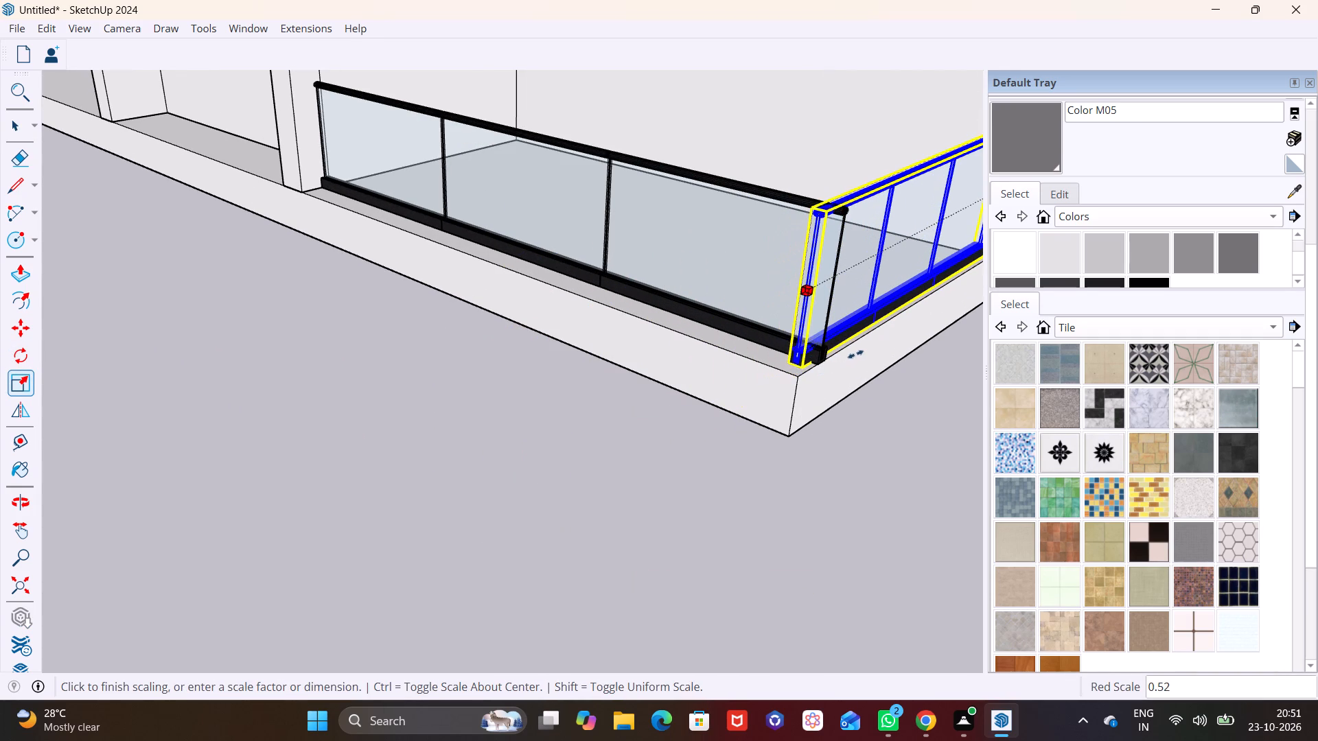
click(877, 341)
key(space)
click(866, 467)
Stretch the ground-floor side railing along the red axis by about 1.04 so its end meets the front railing at the corner.
scroll(846, 460, up, 1)
middle_drag(846, 460, 576, 376)
shift+middle_drag(520, 318, 527, 613)
shift+scroll(527, 613, down, 1)
middle_drag(408, 491, 525, 498)
scroll(520, 504, up, 1)
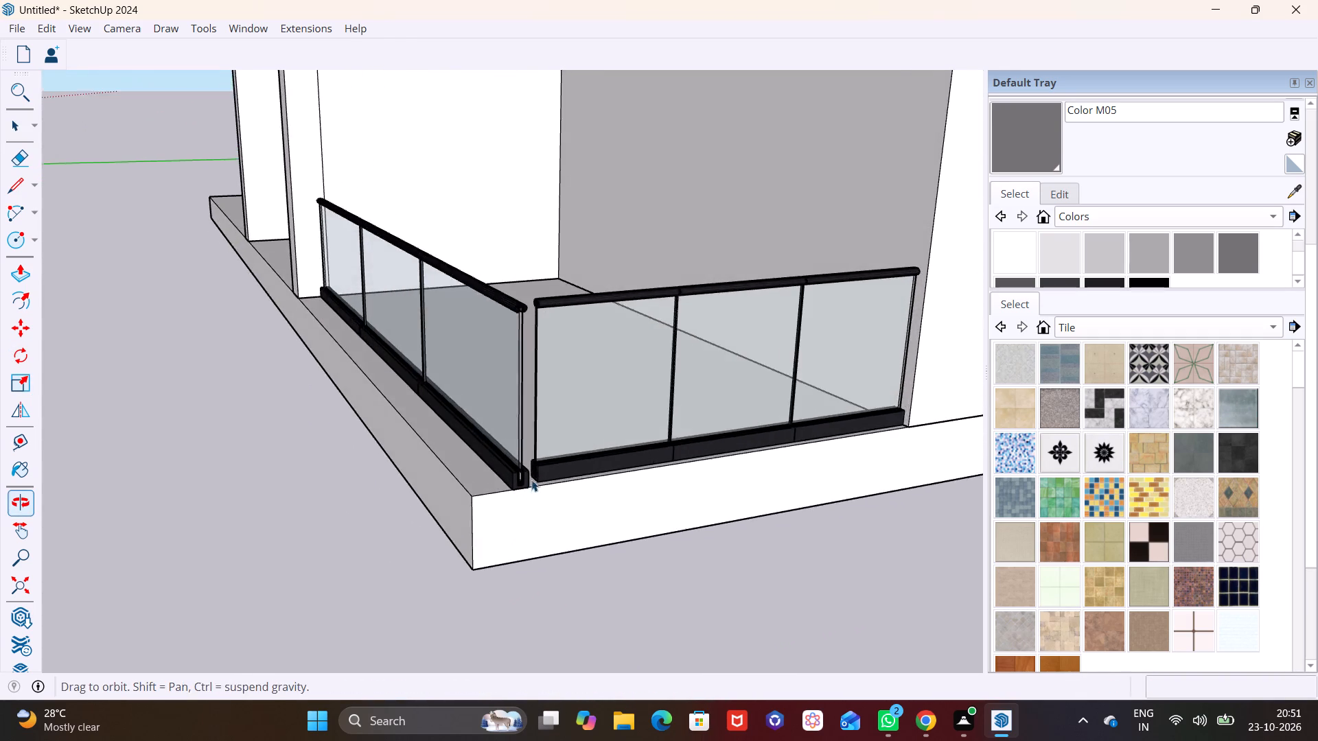
shift+middle_drag(544, 449, 544, 563)
scroll(544, 554, up, 6)
middle_drag(559, 591, 454, 430)
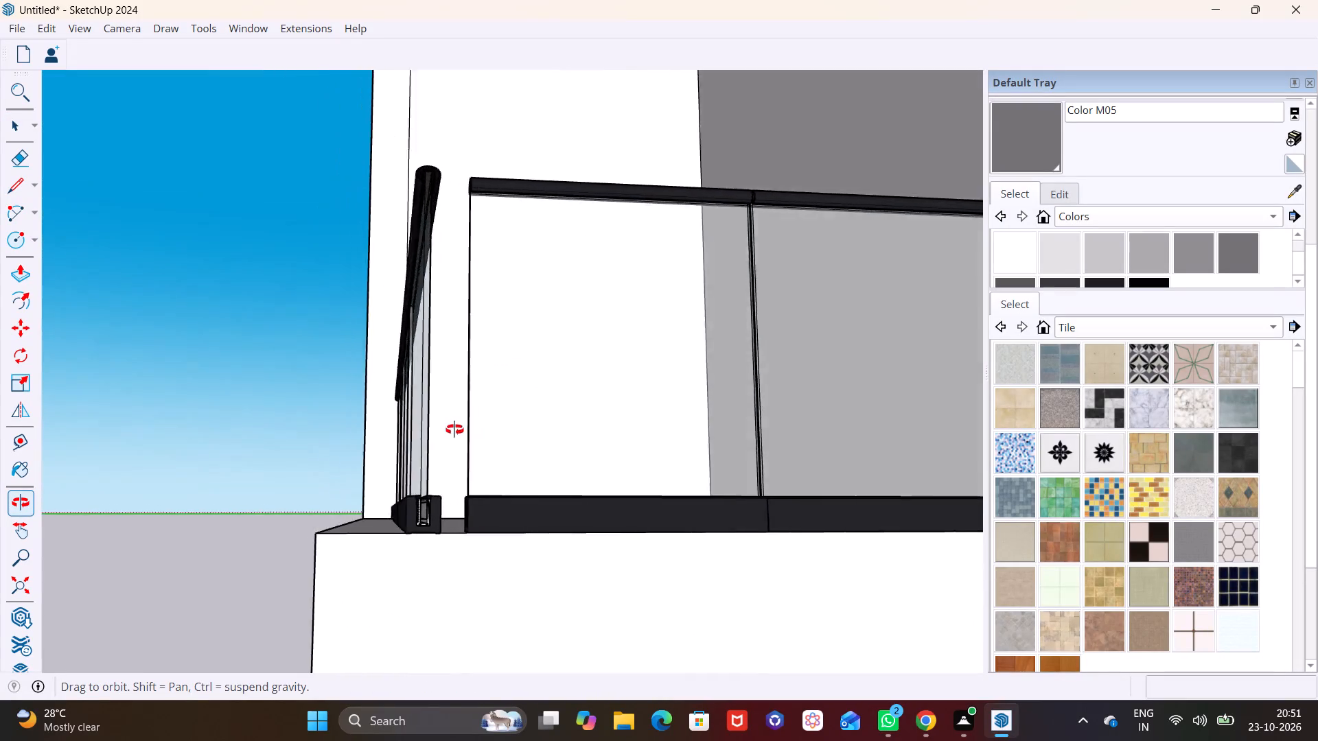
middle_drag(454, 430, 555, 552)
click(555, 560)
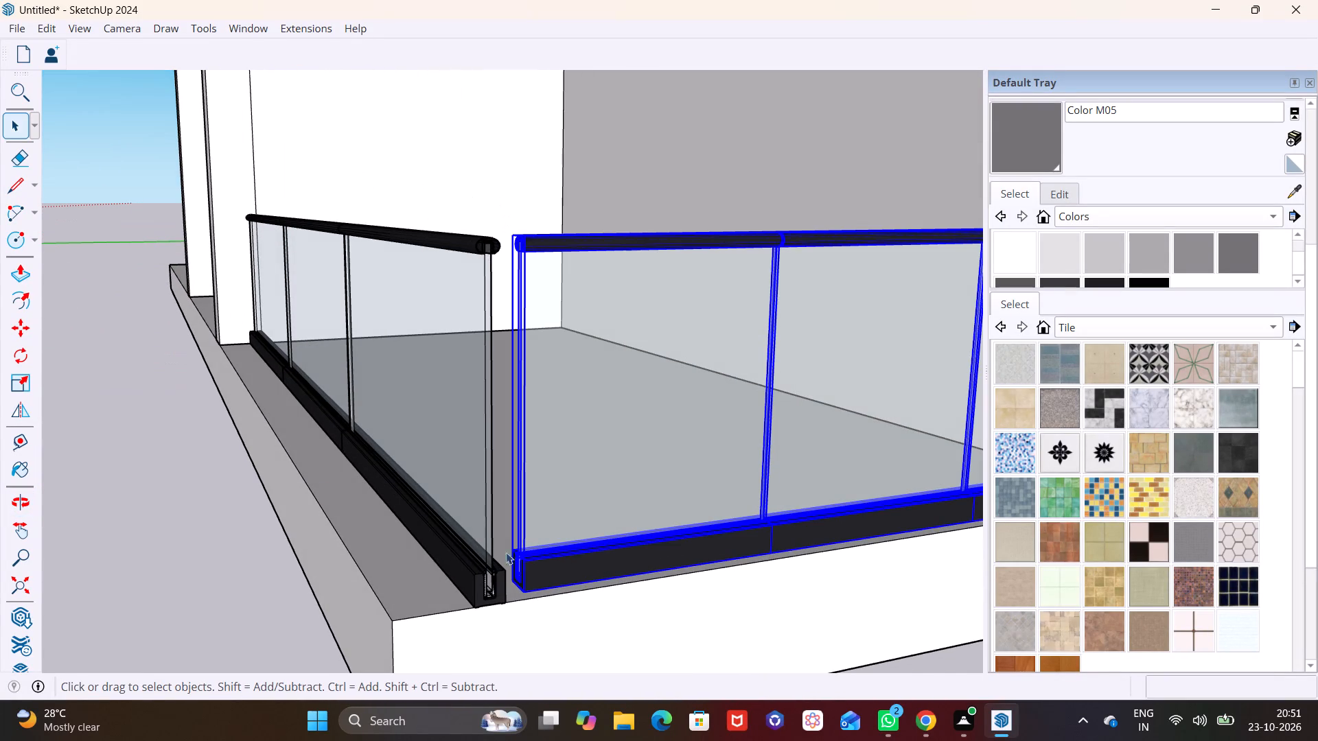
click(17, 379)
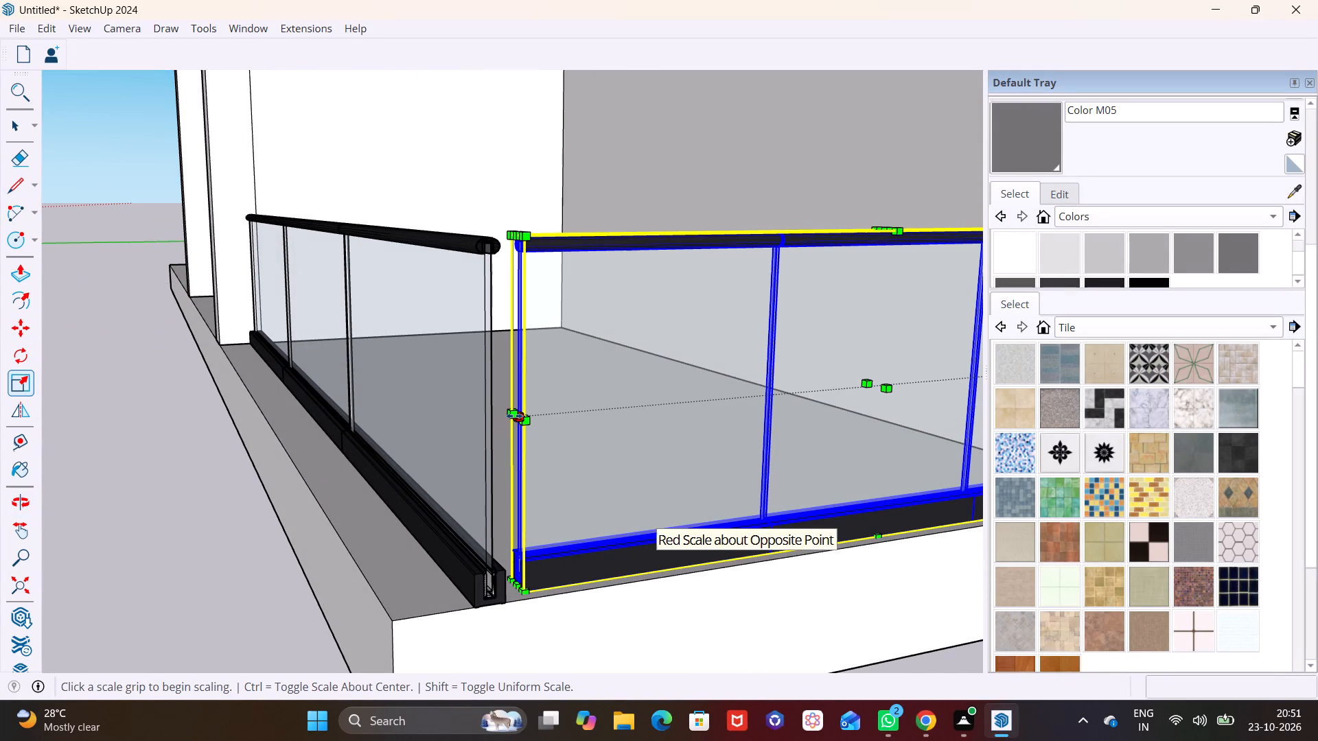
click(514, 416)
click(496, 420)
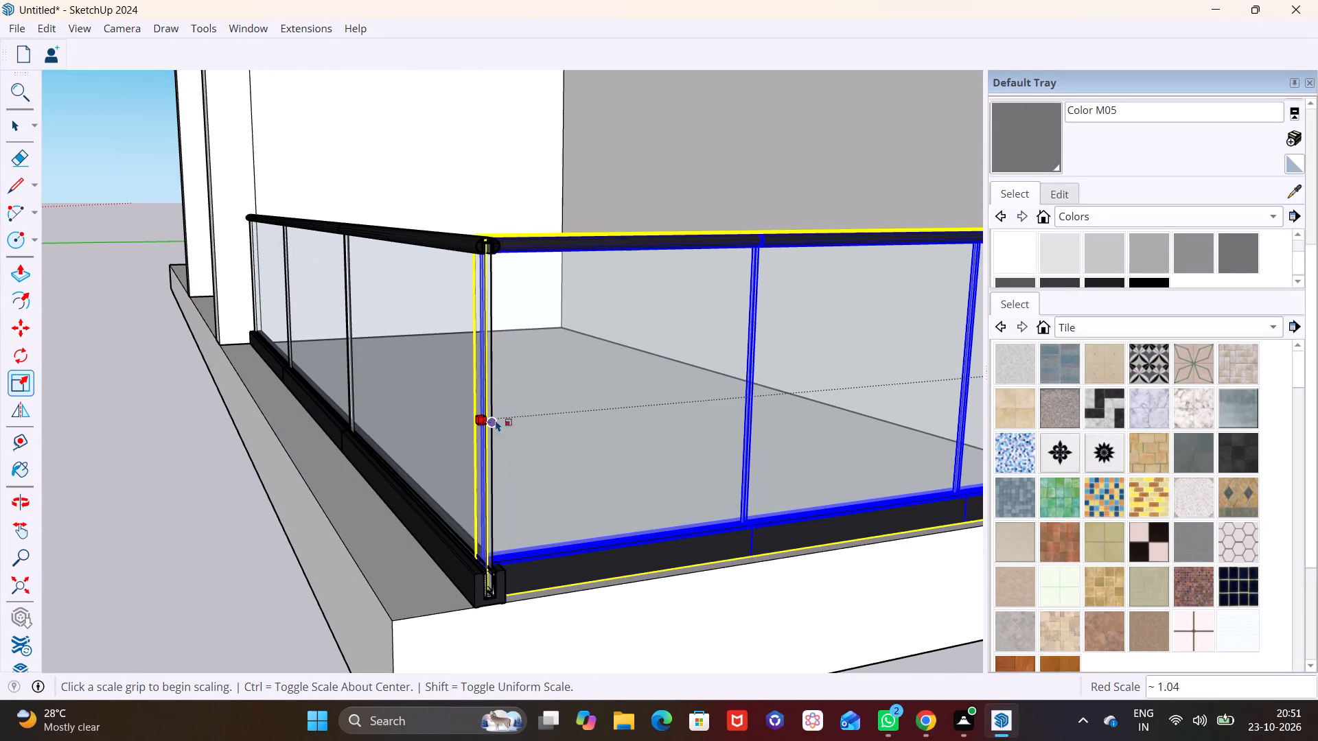
key(space)
drag(682, 640, 686, 632)
Copy the ground-floor side railing up onto the side edge of the first-floor corner balcony, with its far end against the wall corner.
scroll(622, 524, down, 8)
middle_drag(634, 552, 586, 556)
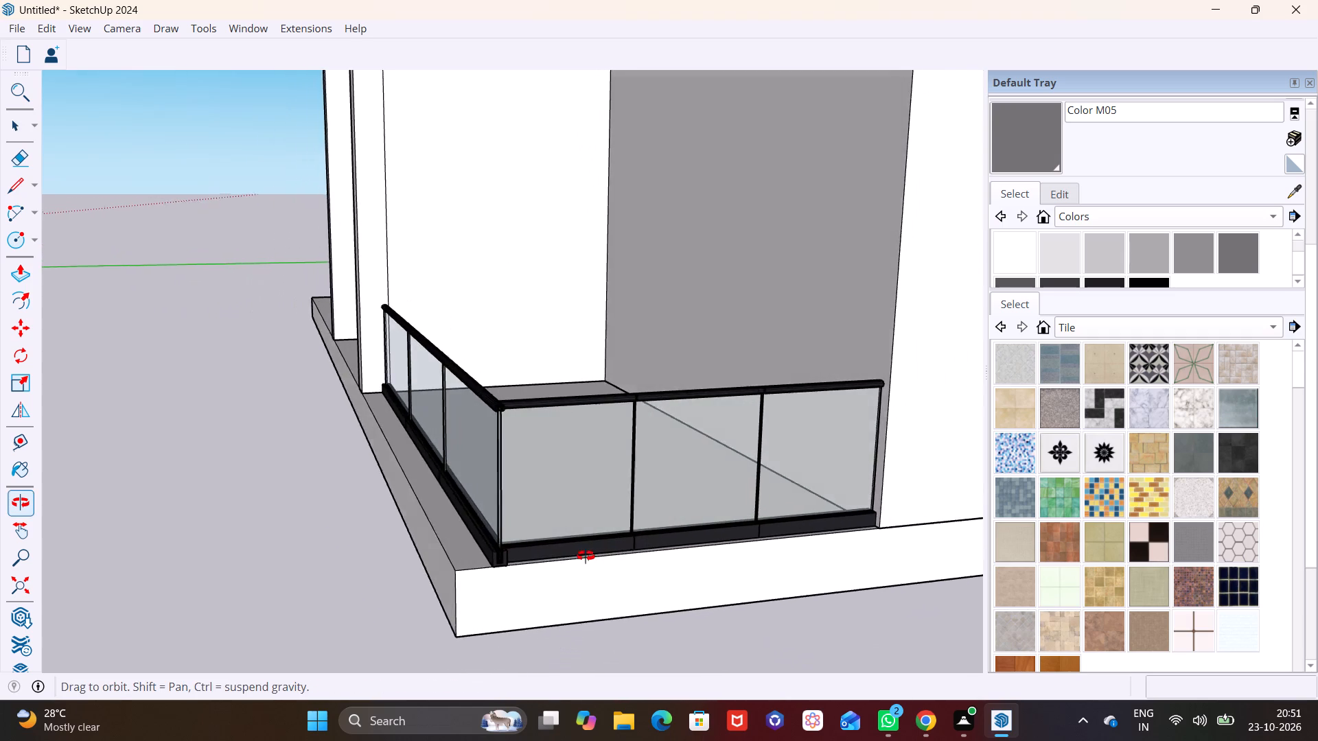
middle_drag(586, 556, 581, 555)
scroll(545, 520, down, 3)
shift+middle_drag(543, 515, 248, 604)
scroll(251, 567, down, 4)
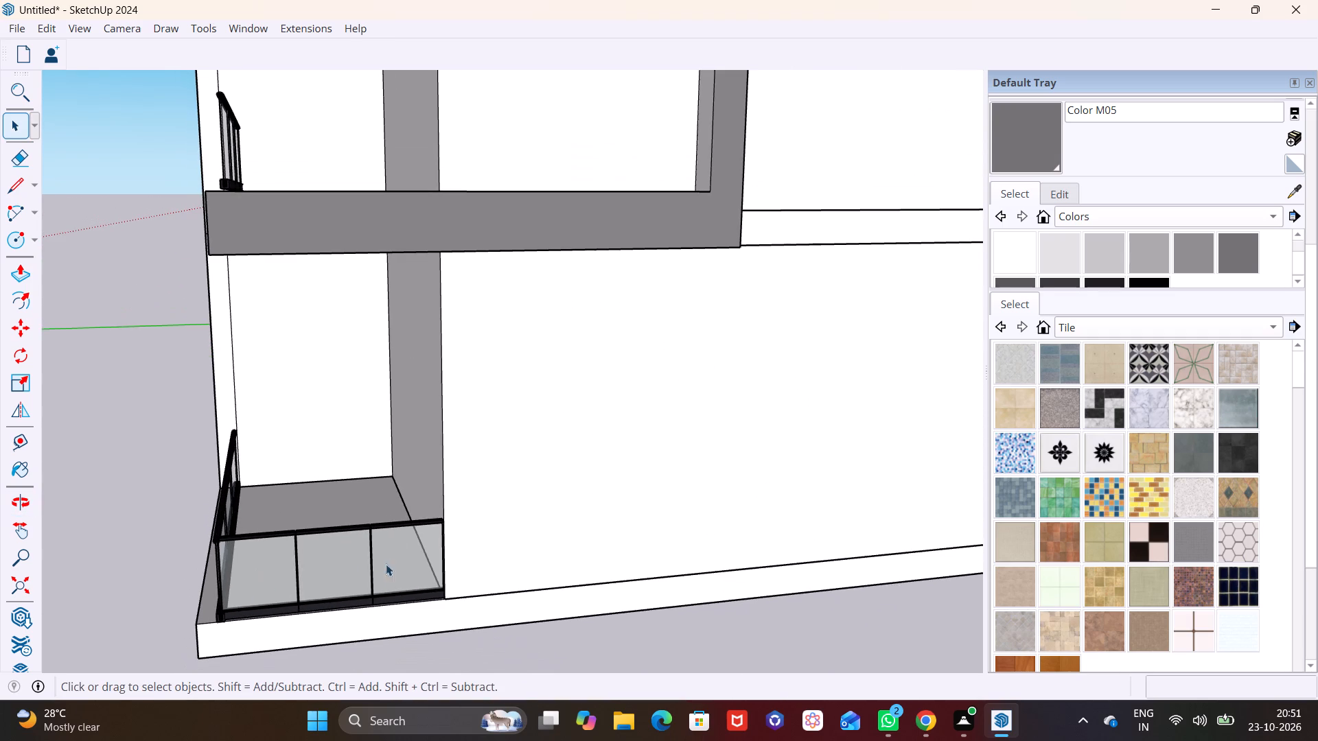
click(386, 526)
key(m)
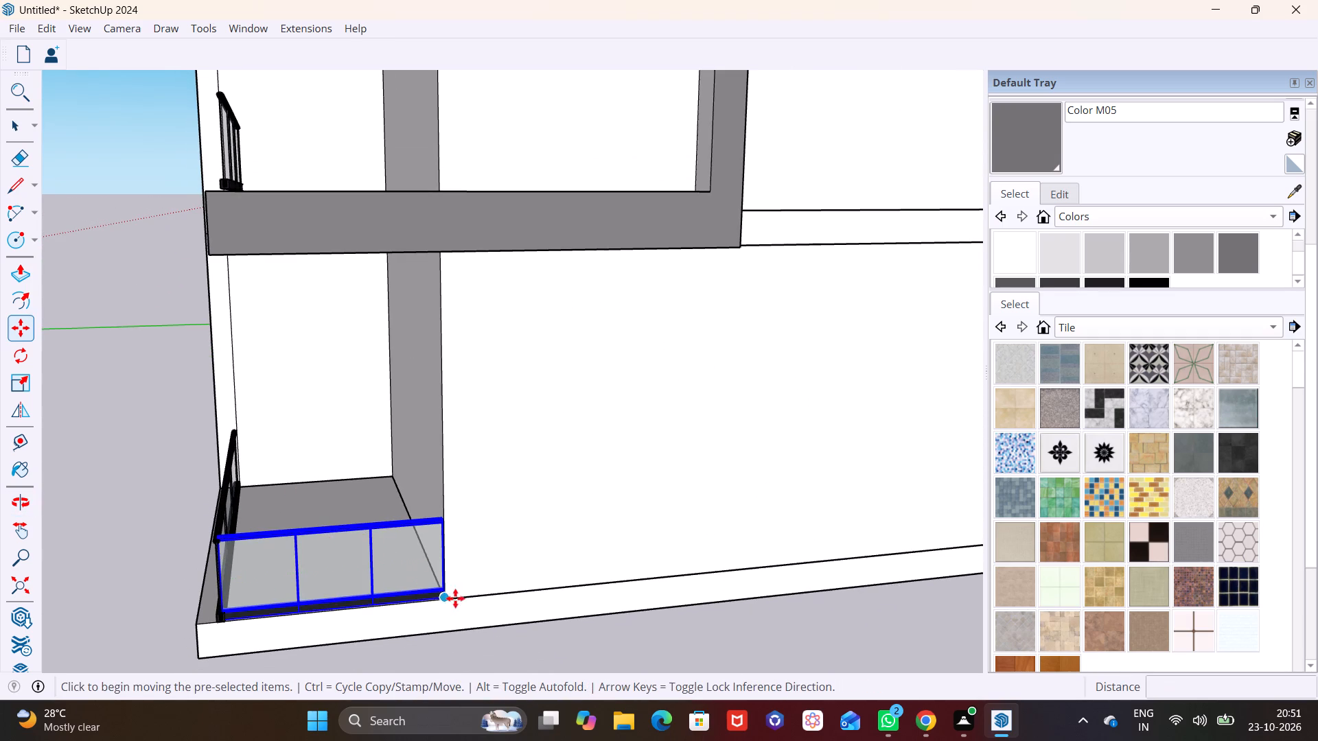
drag(446, 596, 458, 595)
scroll(396, 219, up, 3)
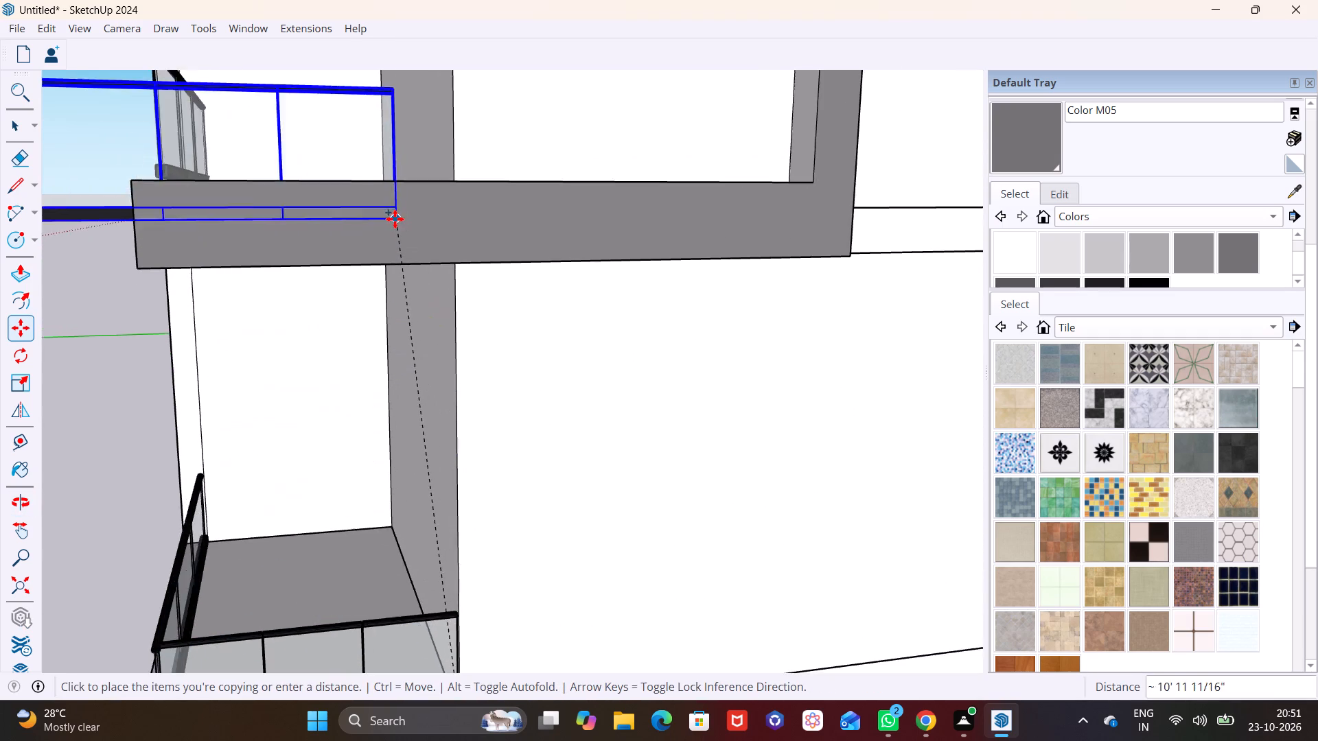
scroll(395, 219, up, 6)
middle_drag(388, 178, 501, 289)
scroll(388, 240, down, 11)
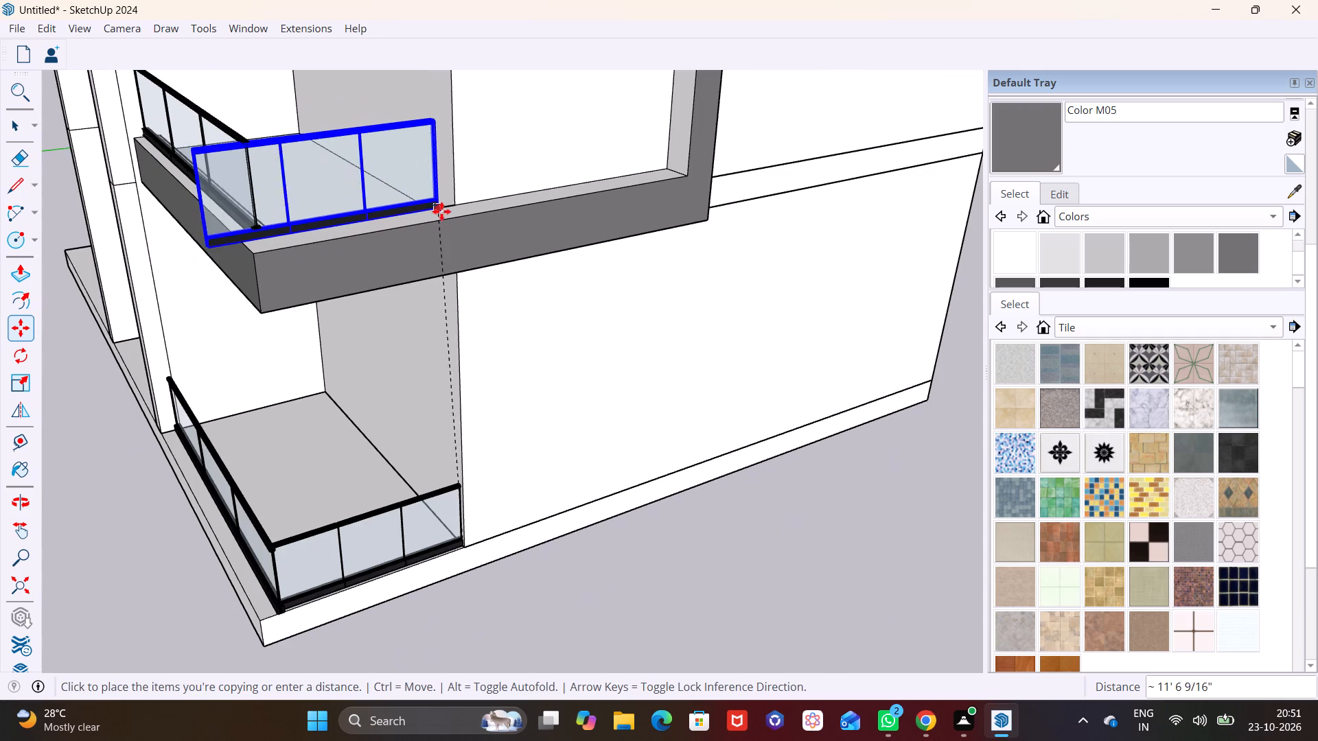
click(460, 199)
Copy the first-floor side railing up onto the side edge of the second-floor corner balcony, against the wall corner.
shift+middle_drag(496, 220, 524, 310)
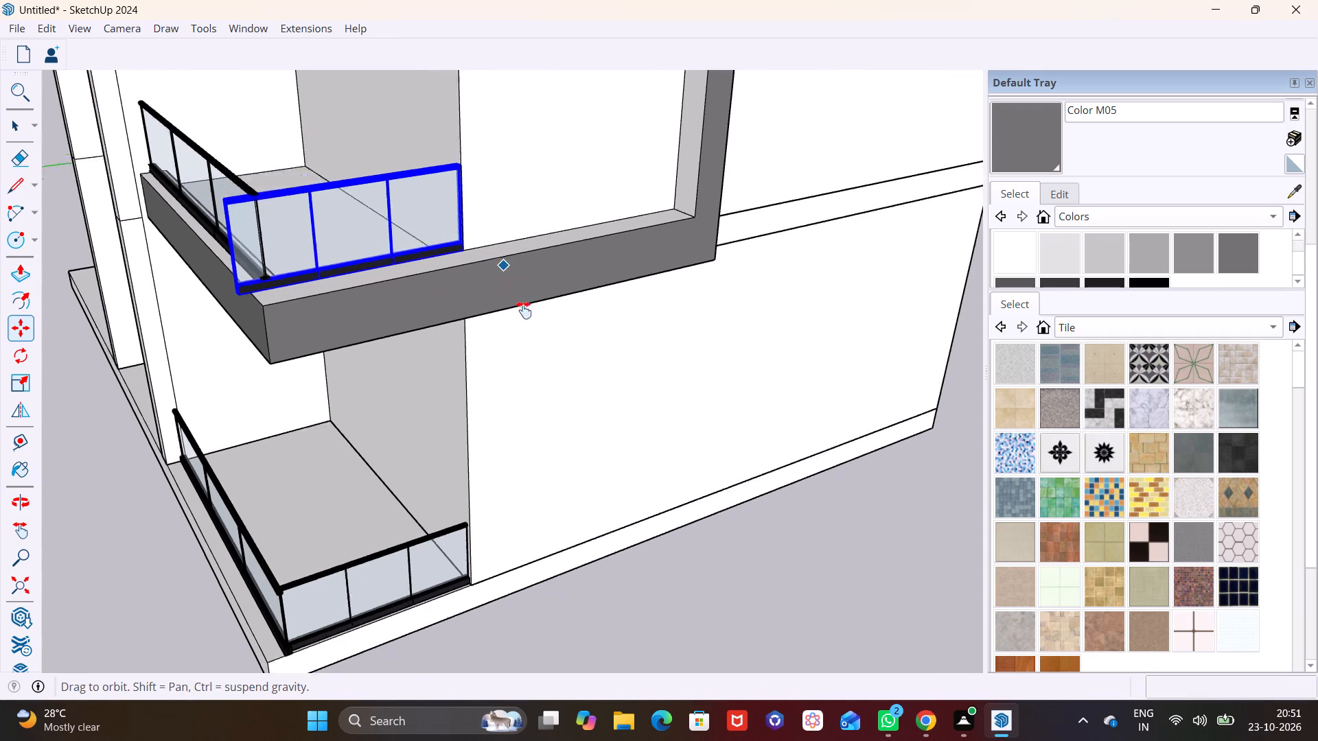
shift+middle_drag(524, 310, 658, 568)
click(615, 549)
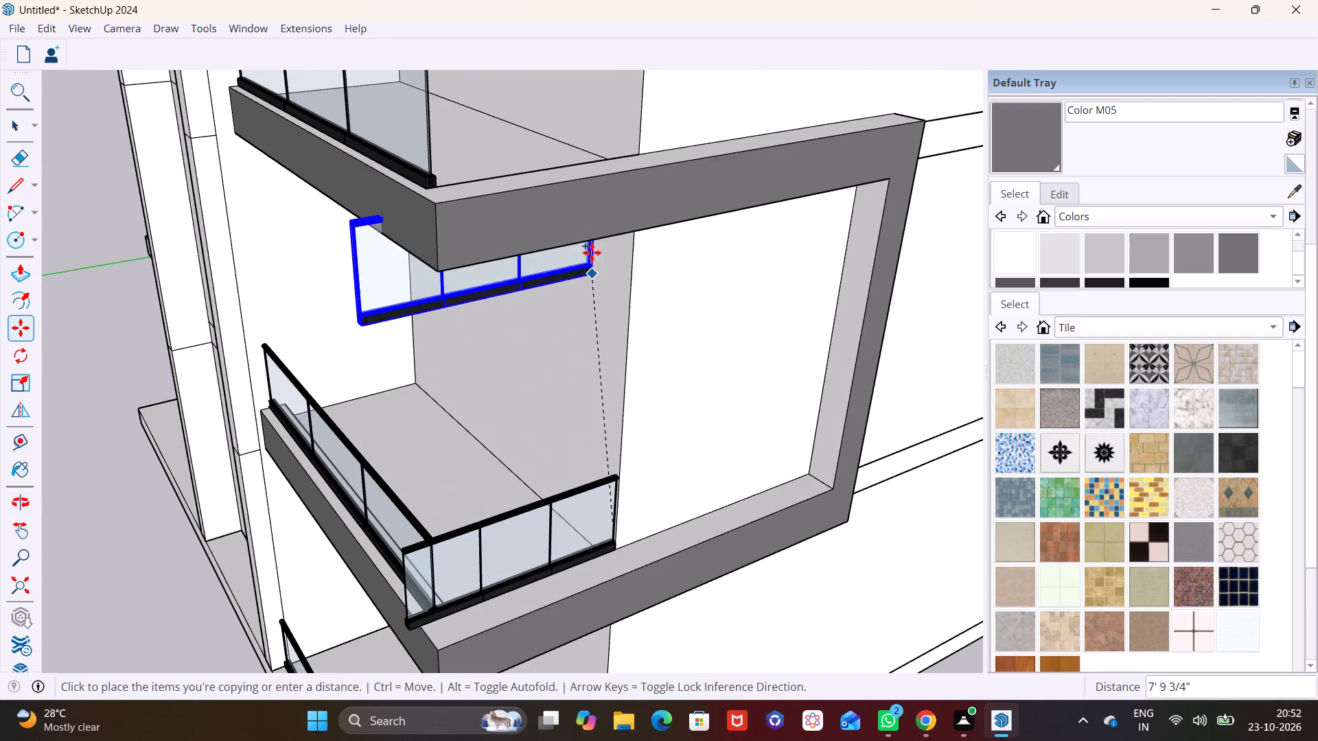
click(637, 154)
Shorten the first-floor side railing along the red axis so its overhanging end meets the front railing at the balcony corner.
scroll(641, 155, down, 2)
middle_drag(644, 156, 680, 382)
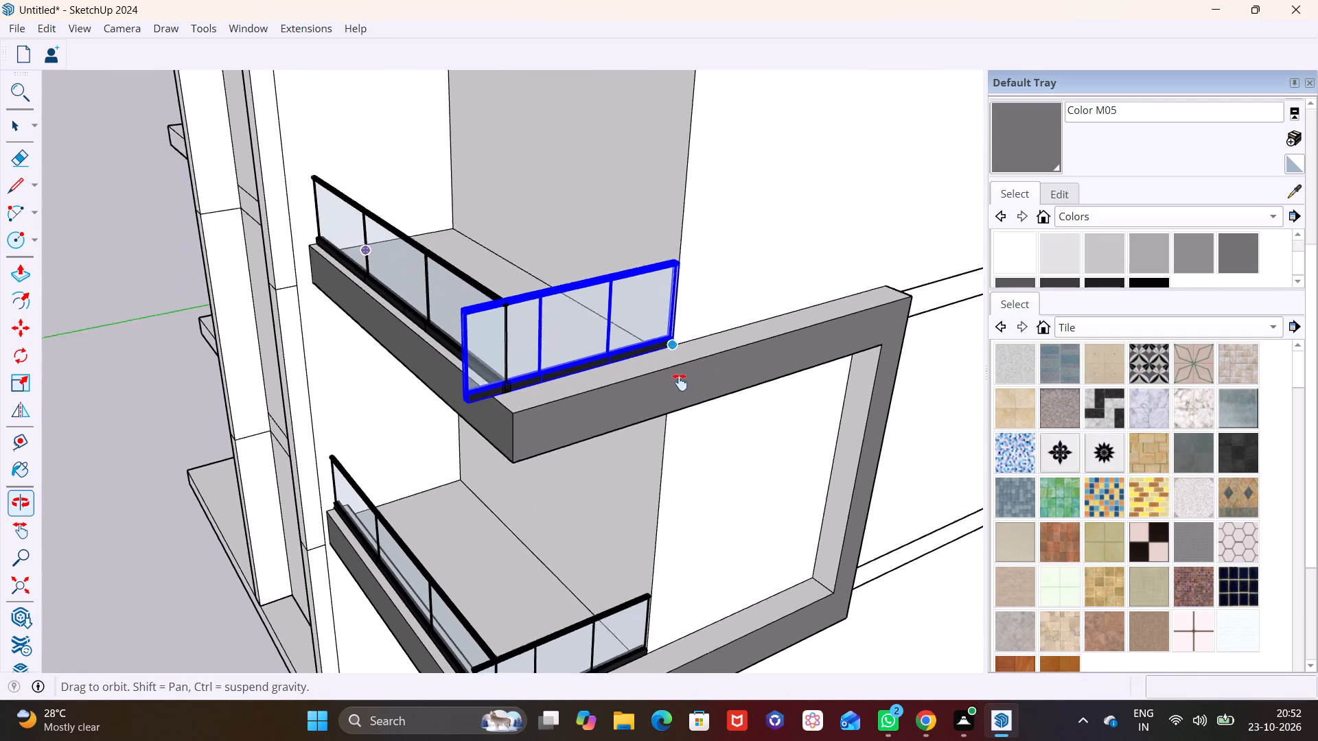
middle_drag(680, 382, 685, 410)
scroll(621, 491, down, 3)
middle_drag(579, 566, 575, 390)
scroll(542, 504, up, 9)
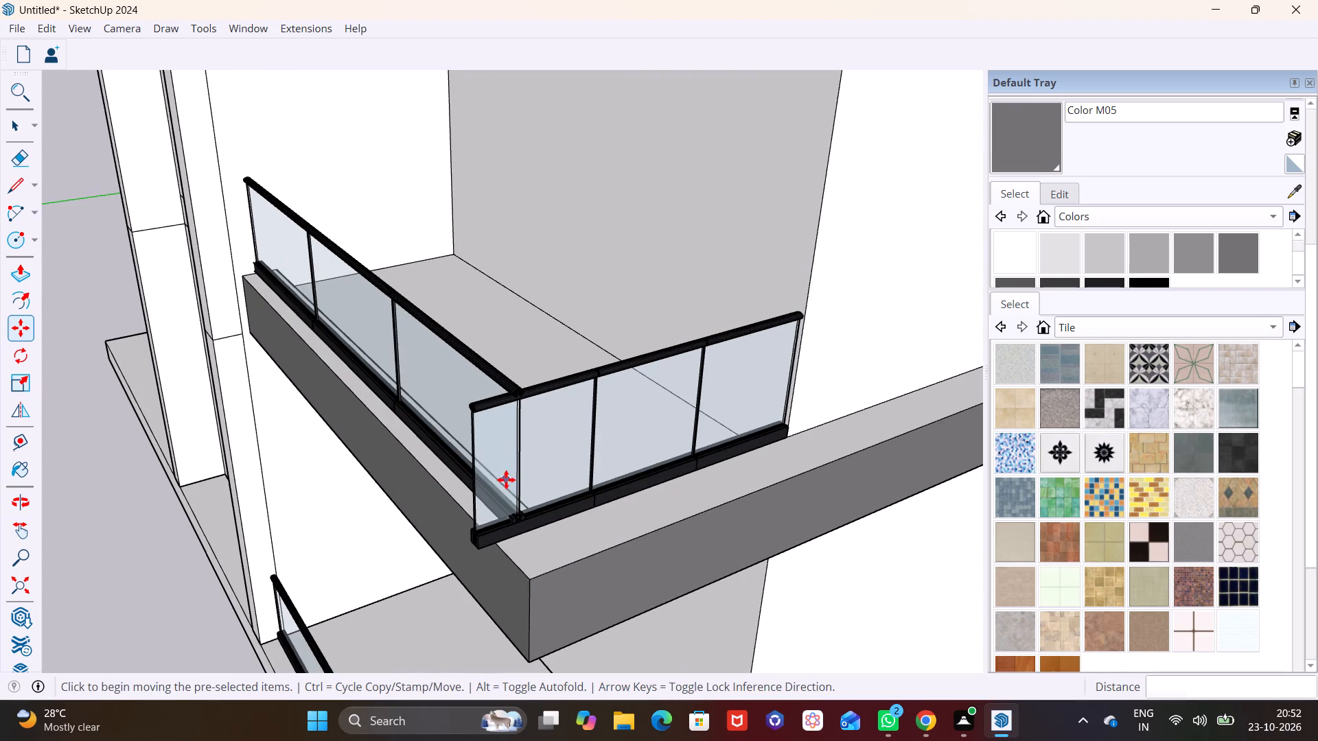
key(space)
click(530, 520)
click(30, 387)
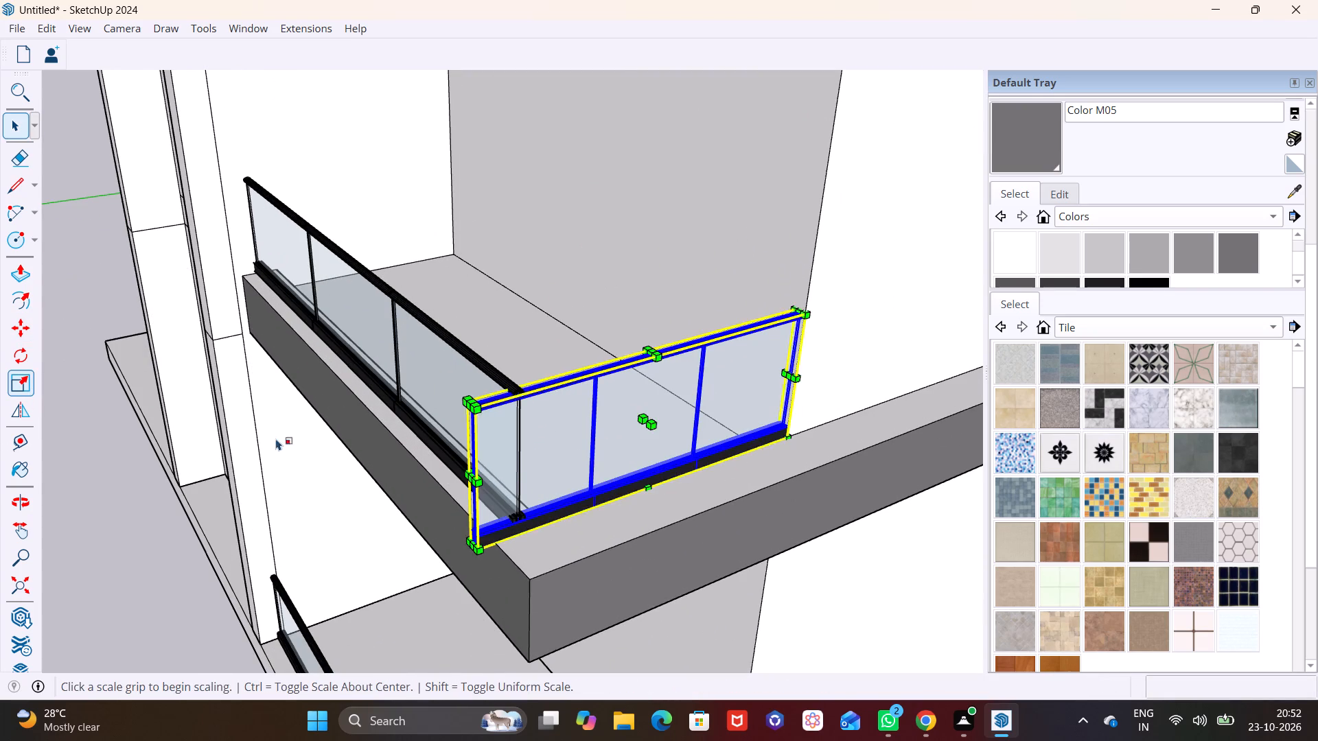
scroll(315, 451, up, 4)
scroll(546, 488, down, 2)
shift+middle_drag(551, 490, 341, 471)
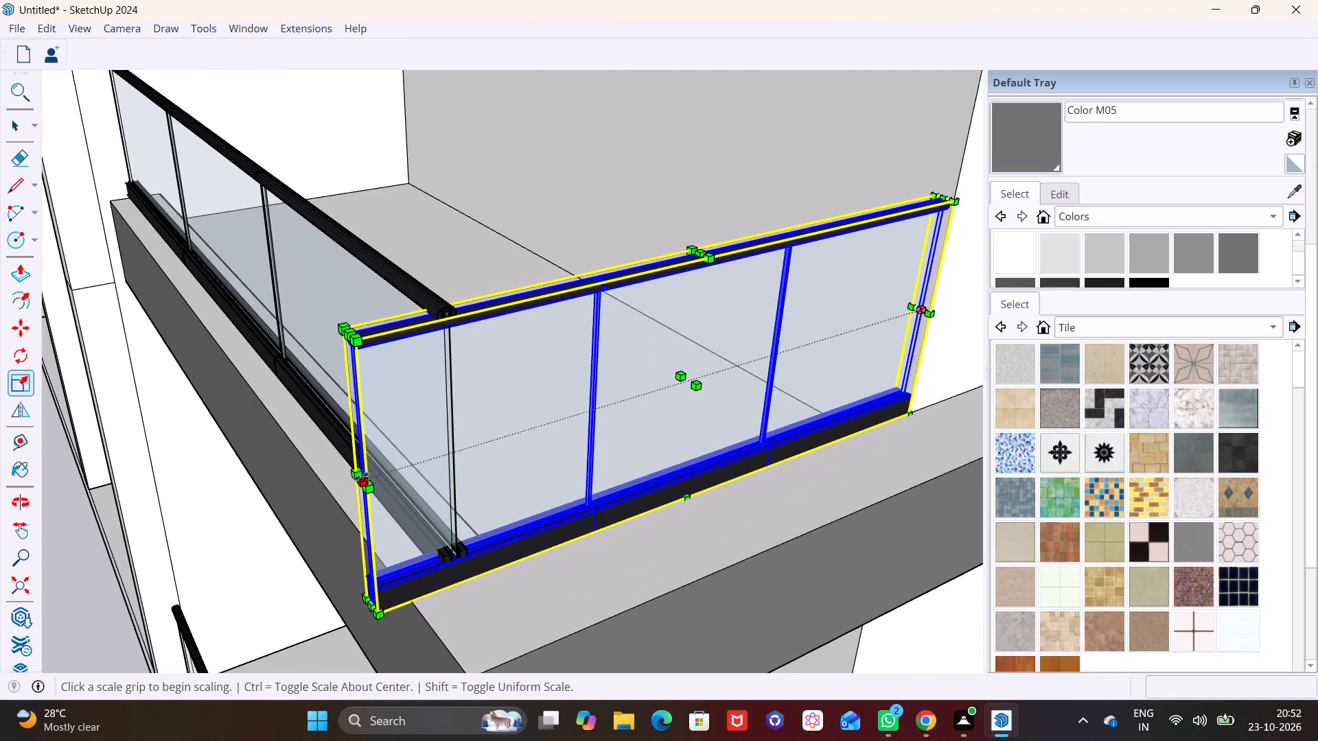
click(361, 476)
click(459, 458)
key(space)
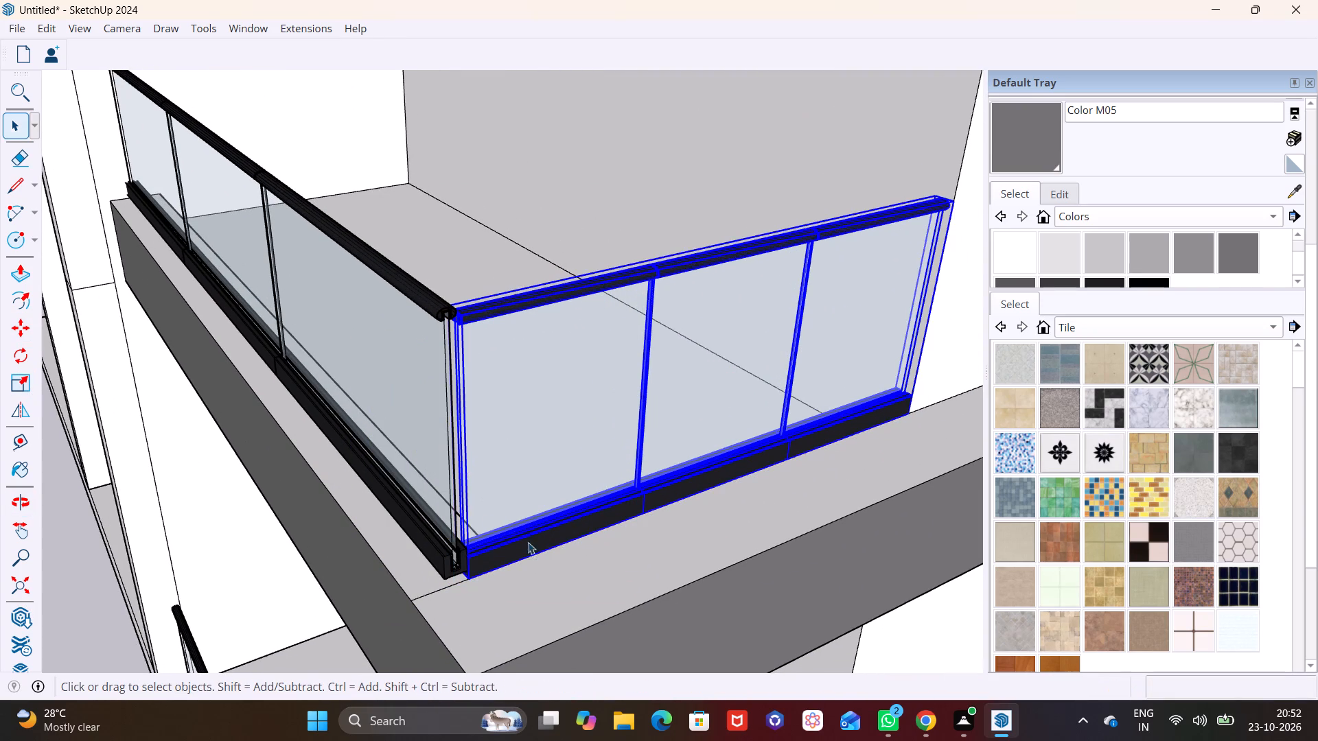
drag(548, 591, 555, 585)
Scale the second-floor side railing along the red axis to about 0.83 so its overhanging end meets the front railing.
scroll(554, 543, down, 12)
shift+middle_drag(588, 460, 514, 659)
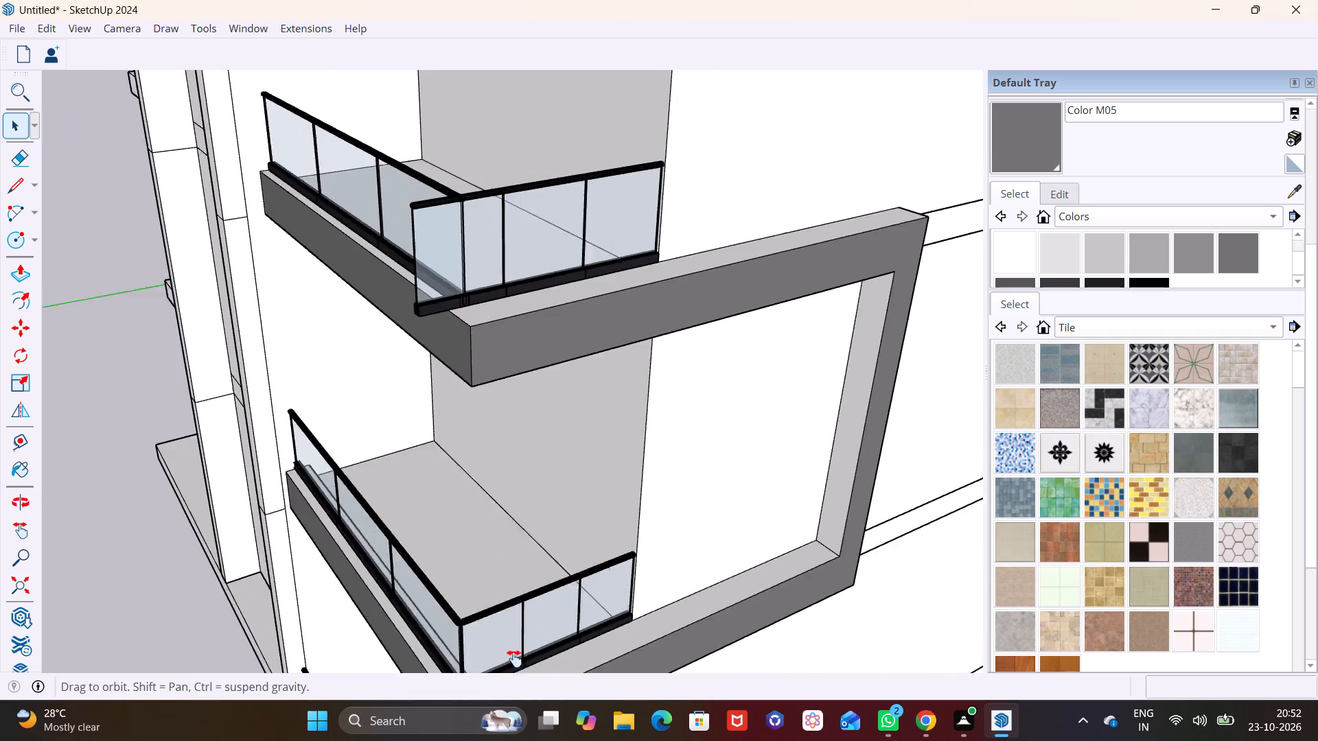
shift+middle_drag(514, 659, 476, 737)
shift+scroll(470, 712, down, 1)
click(409, 457)
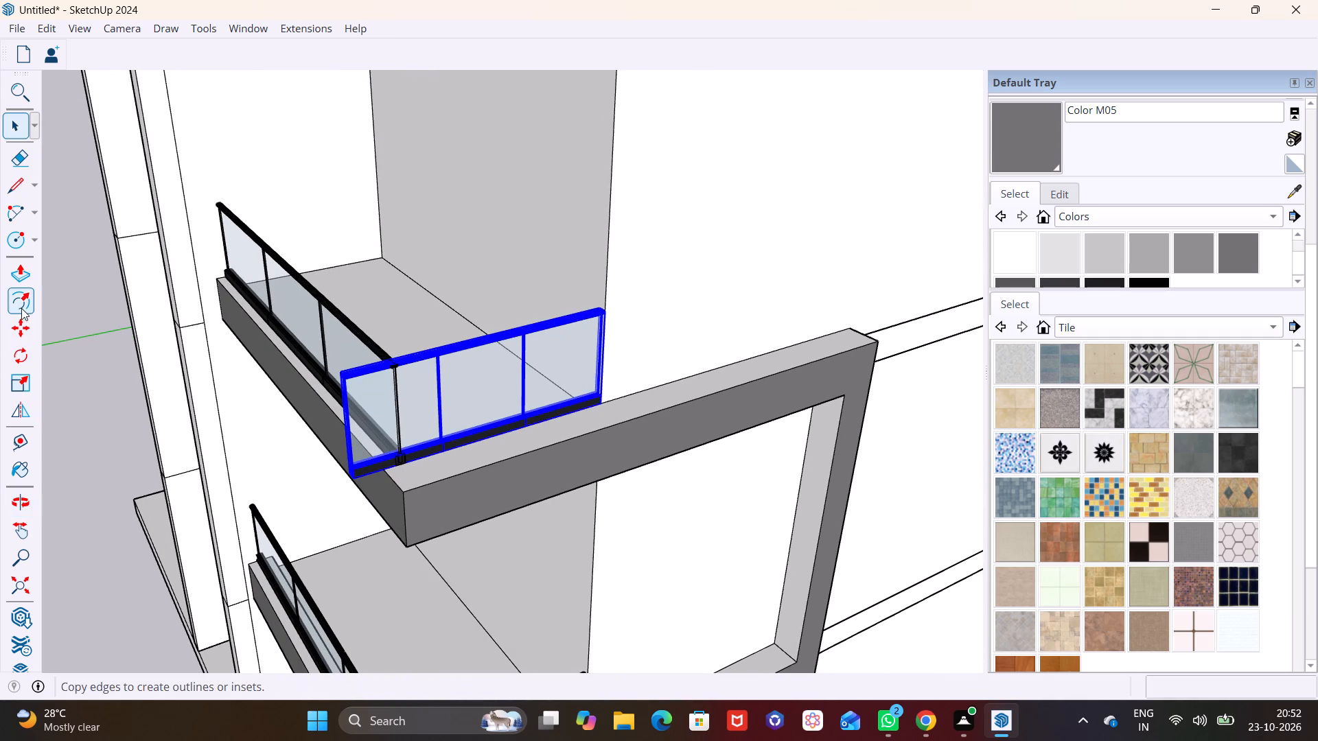
click(20, 303)
click(15, 392)
click(36, 381)
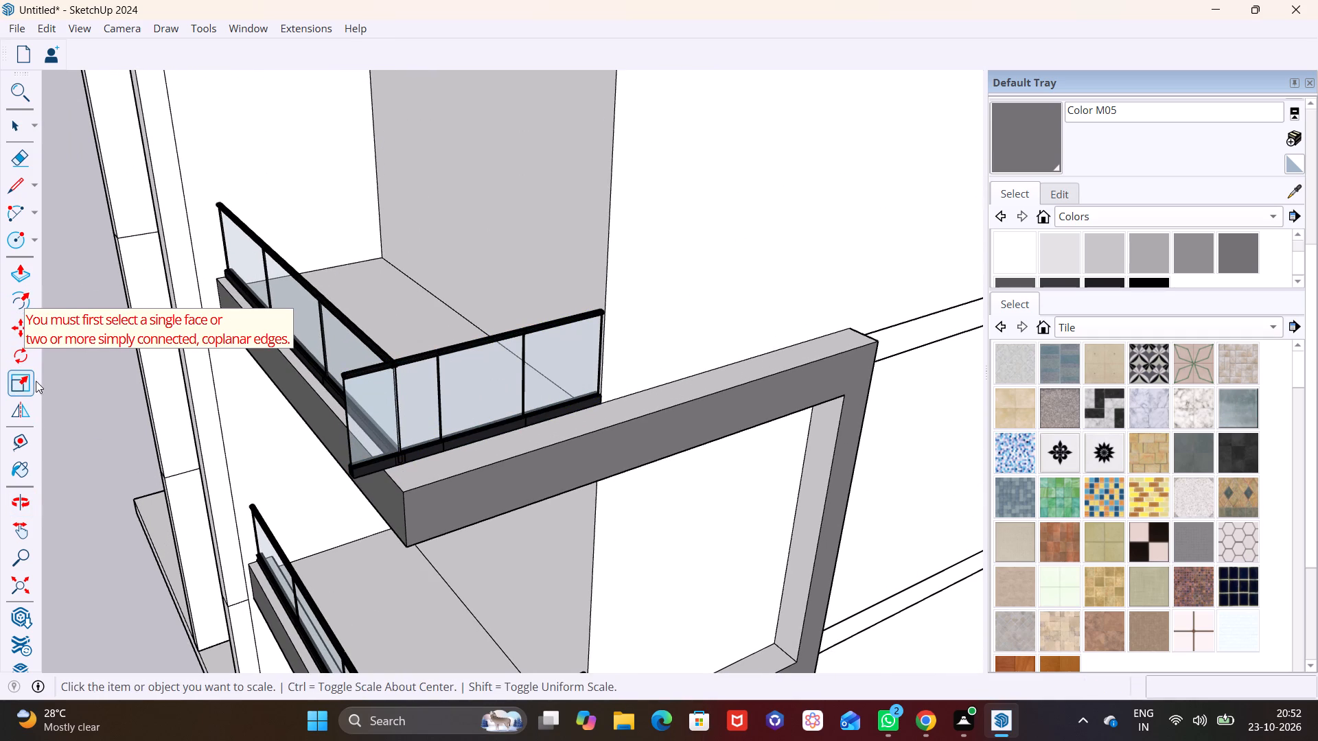
click(20, 385)
key(space)
click(357, 467)
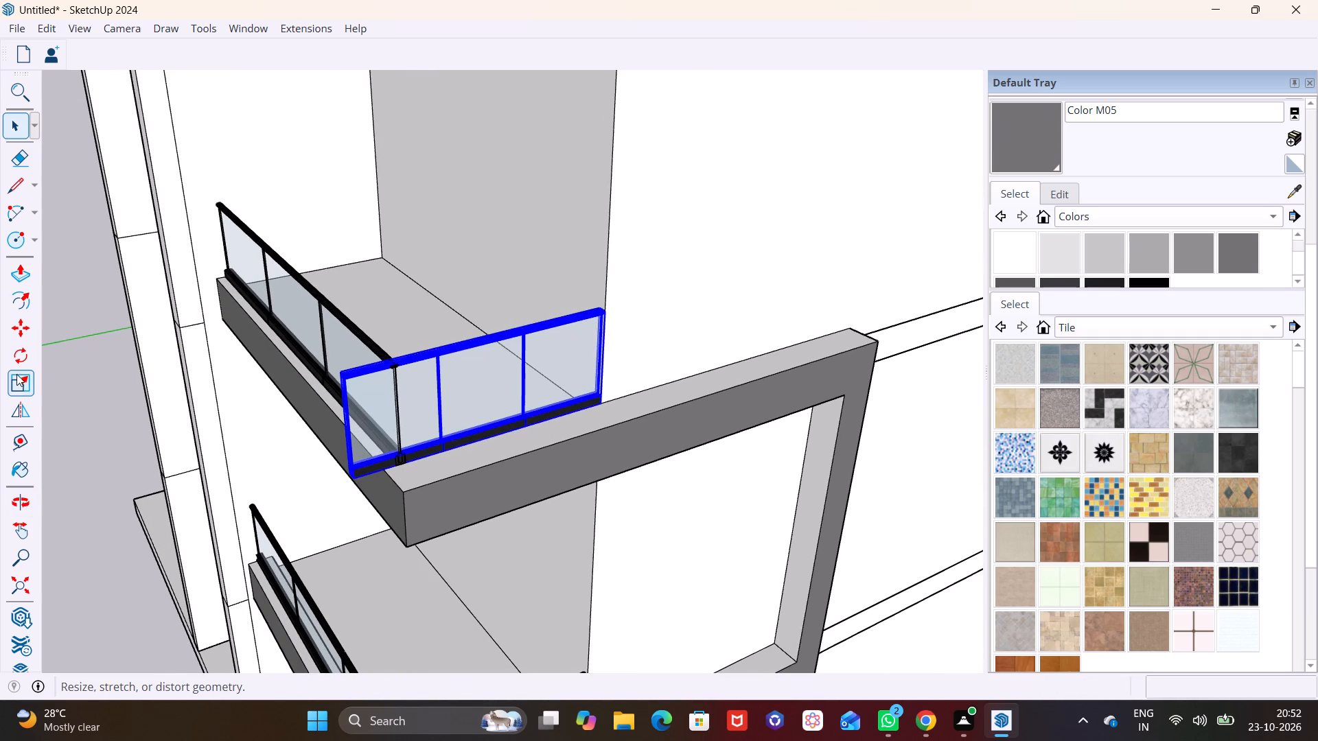
click(18, 378)
scroll(243, 379, up, 5)
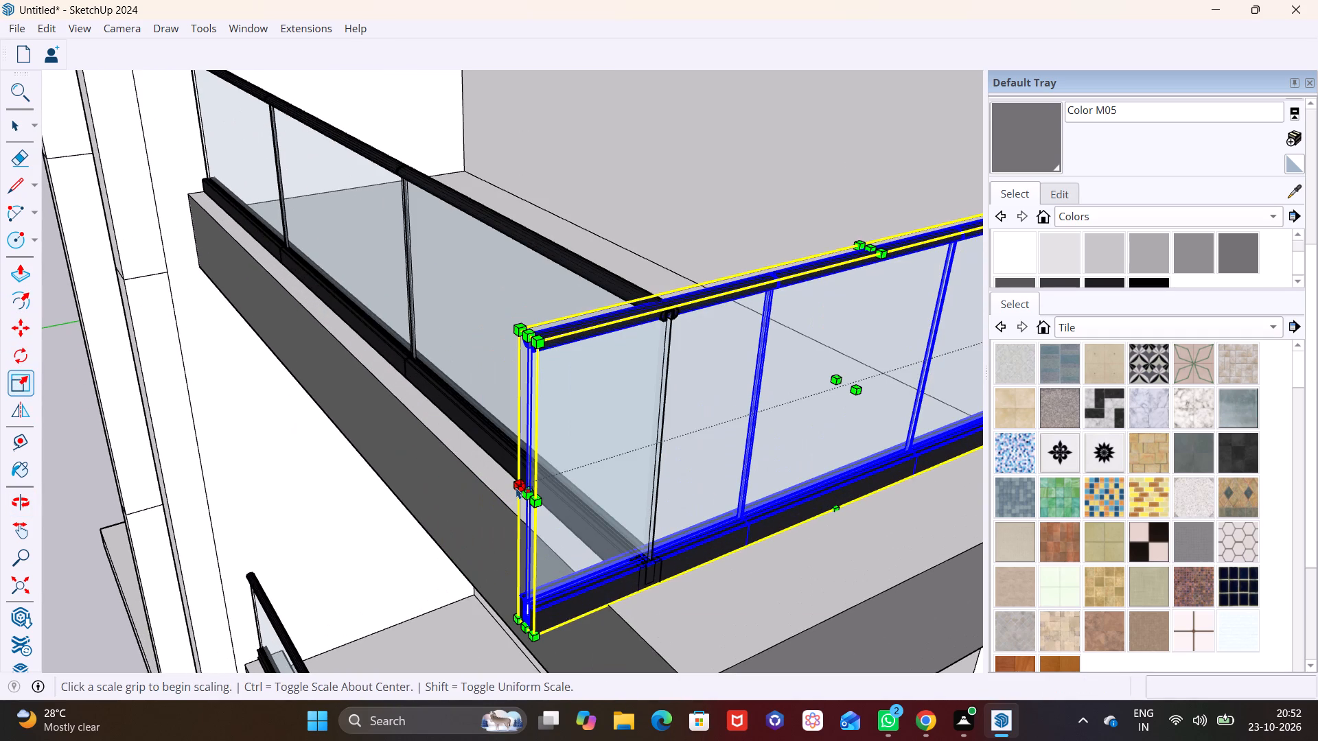
click(523, 488)
click(658, 454)
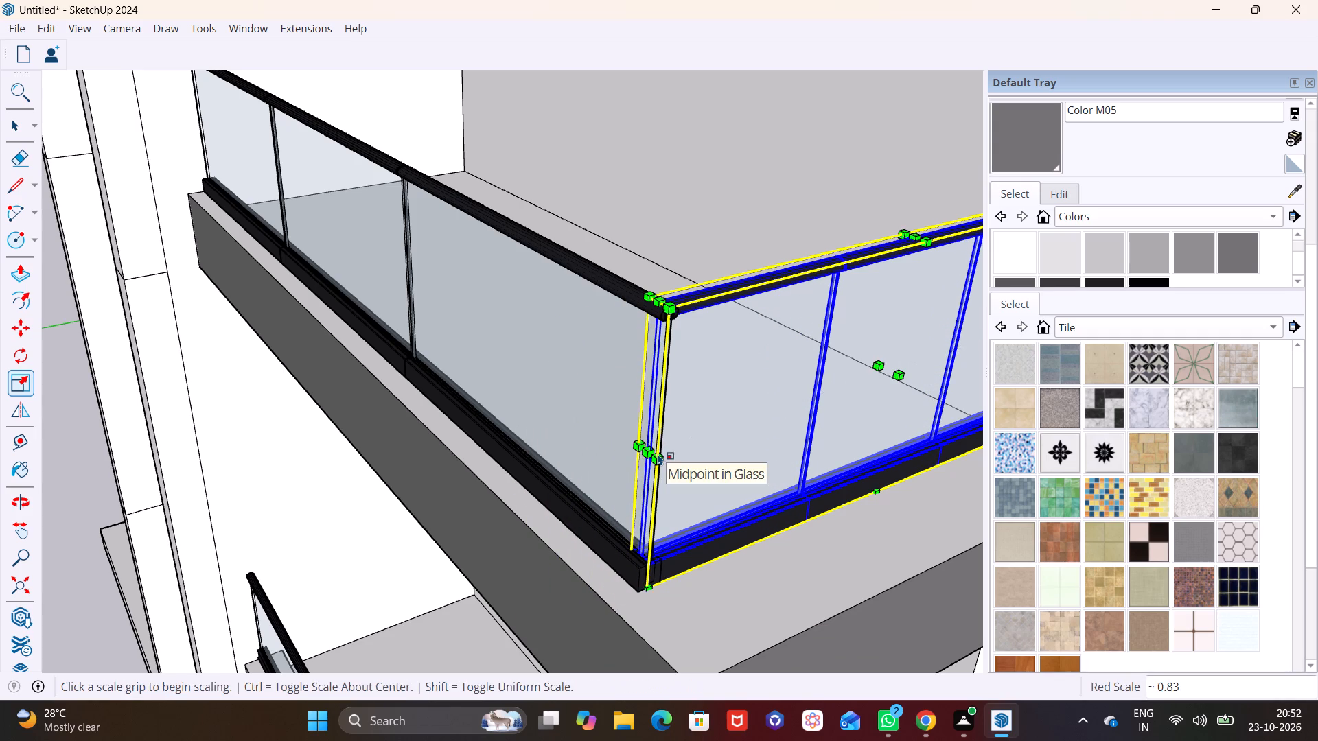
click(658, 454)
key(space)
Copy the second-floor side railing about 10' 8 1/4" up to the third-floor balcony, meeting the front railing's corner.
scroll(710, 532, down, 12)
middle_drag(717, 529, 547, 474)
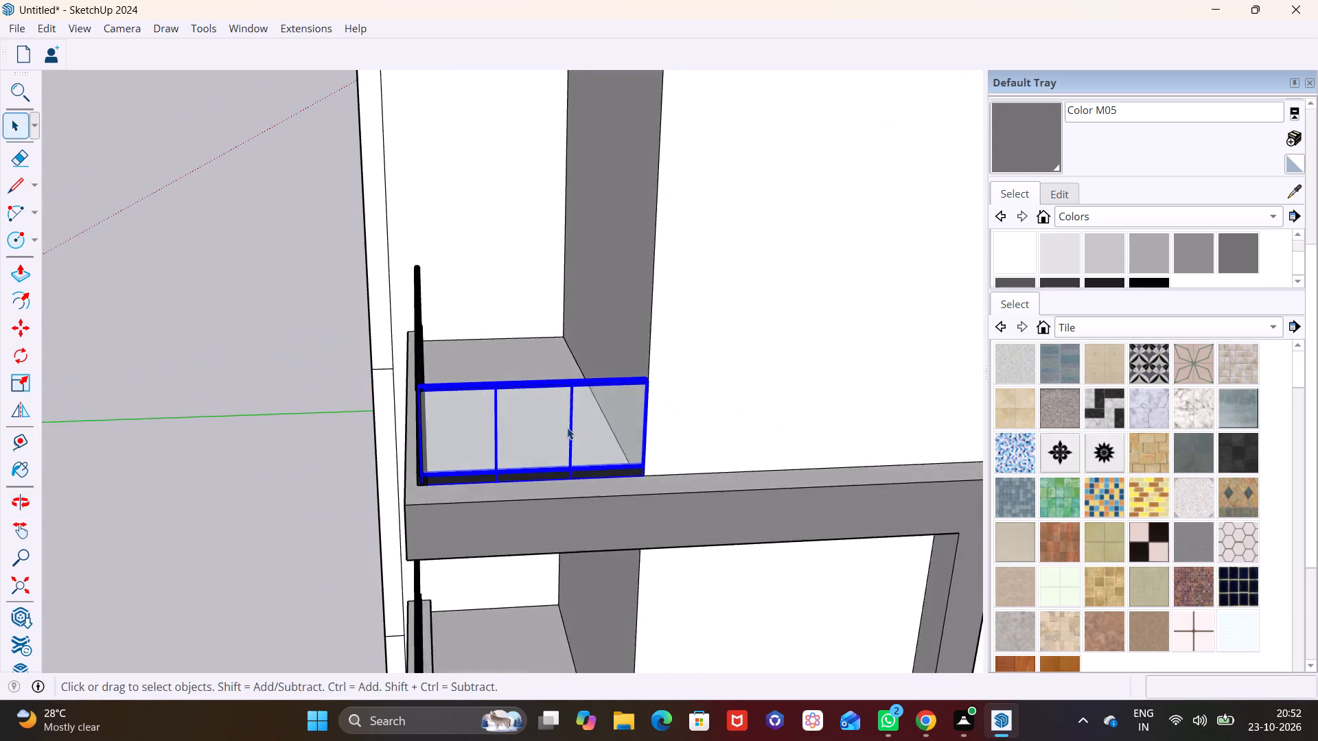
shift+middle_drag(567, 438, 598, 626)
middle_drag(634, 621, 709, 504)
click(591, 494)
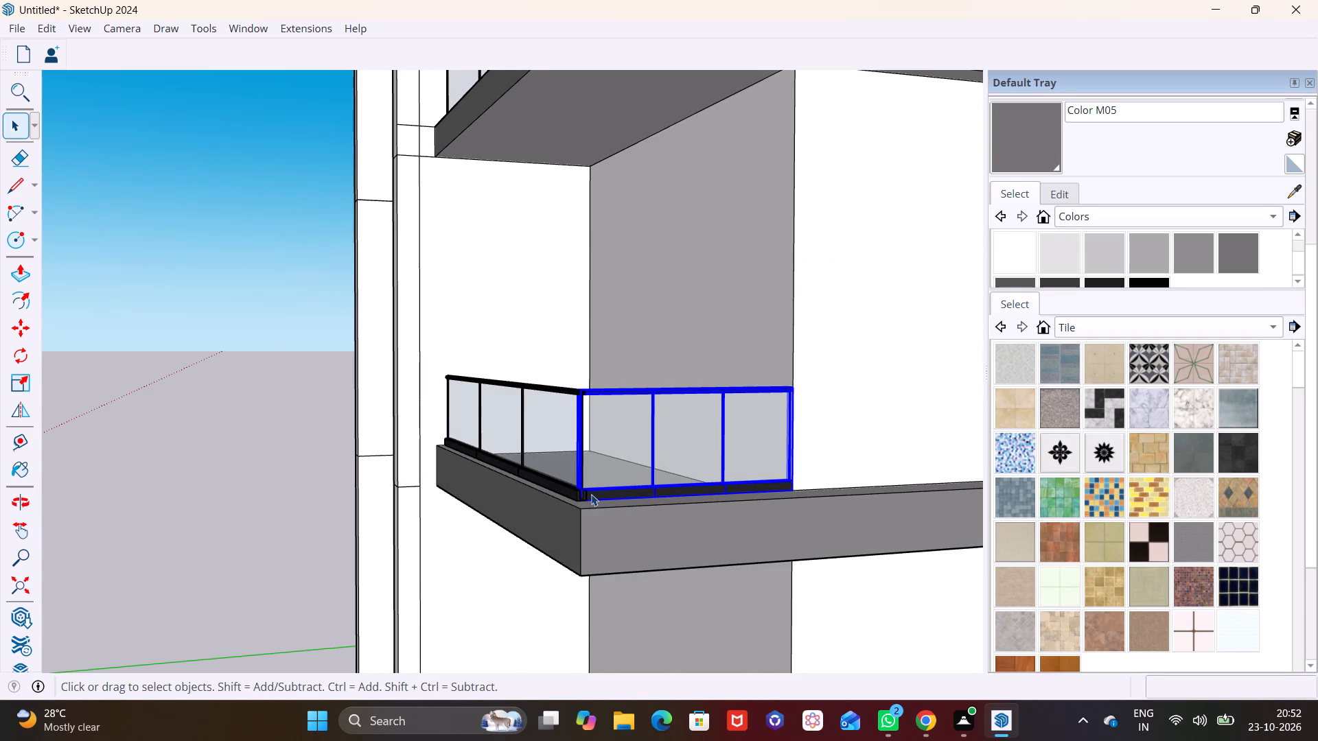
key(m)
click(588, 499)
shift+middle_drag(578, 260, 551, 598)
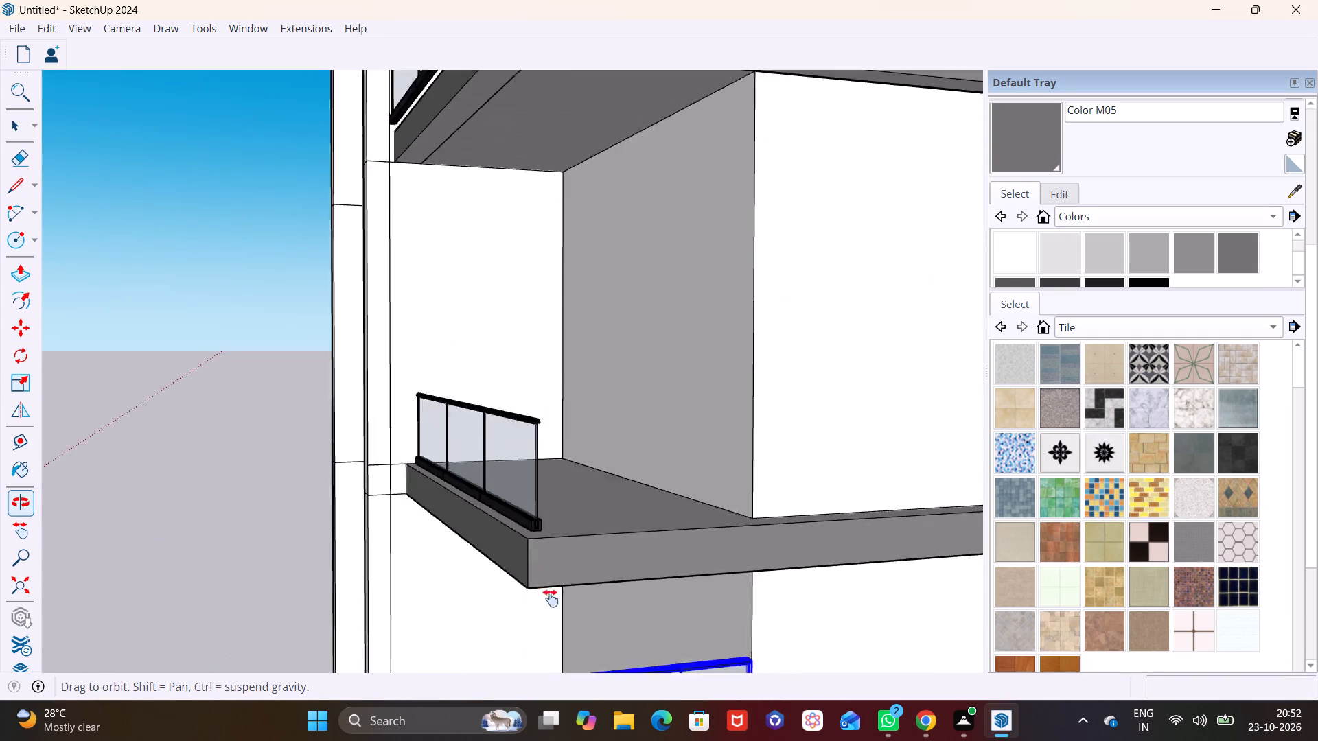
shift+middle_drag(551, 598, 553, 637)
click(545, 626)
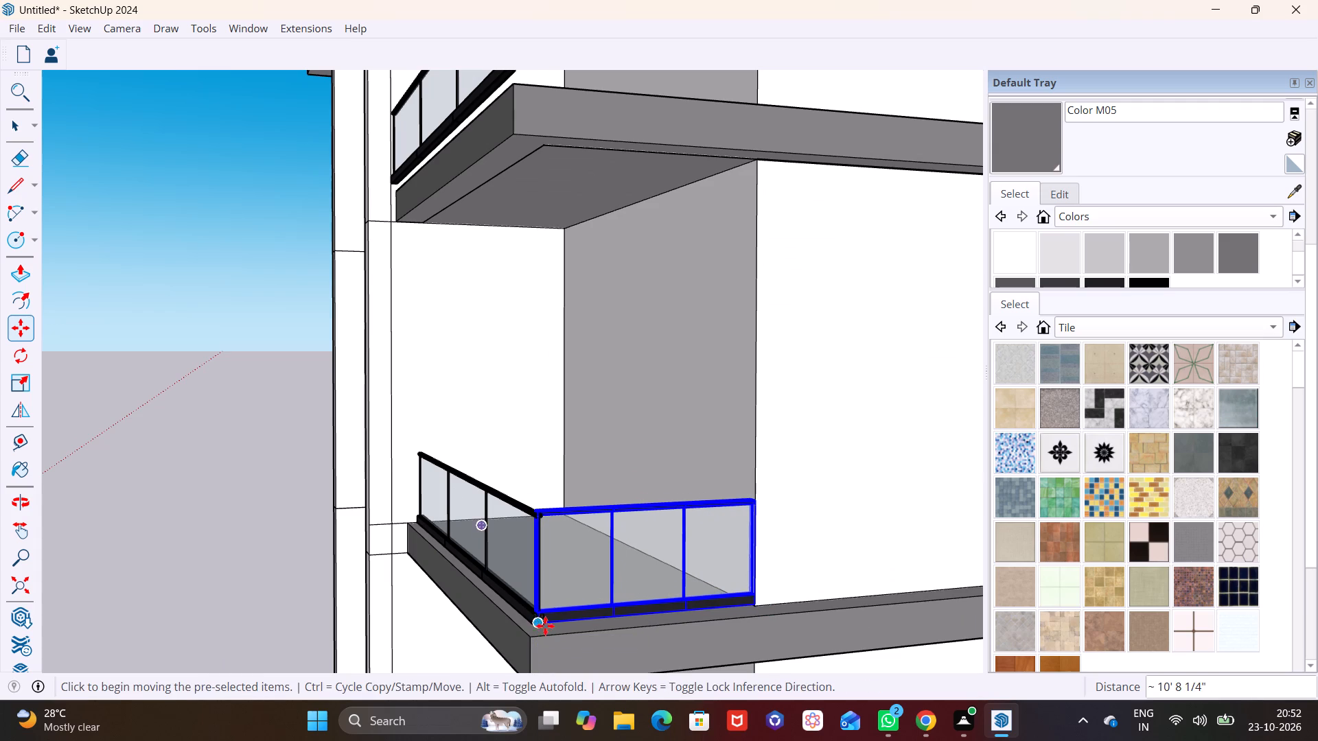
Copy the third-floor side railing up to the top balcony beneath the roof slab, meeting the front railing's corner.
click(544, 622)
shift+middle_drag(539, 401, 500, 694)
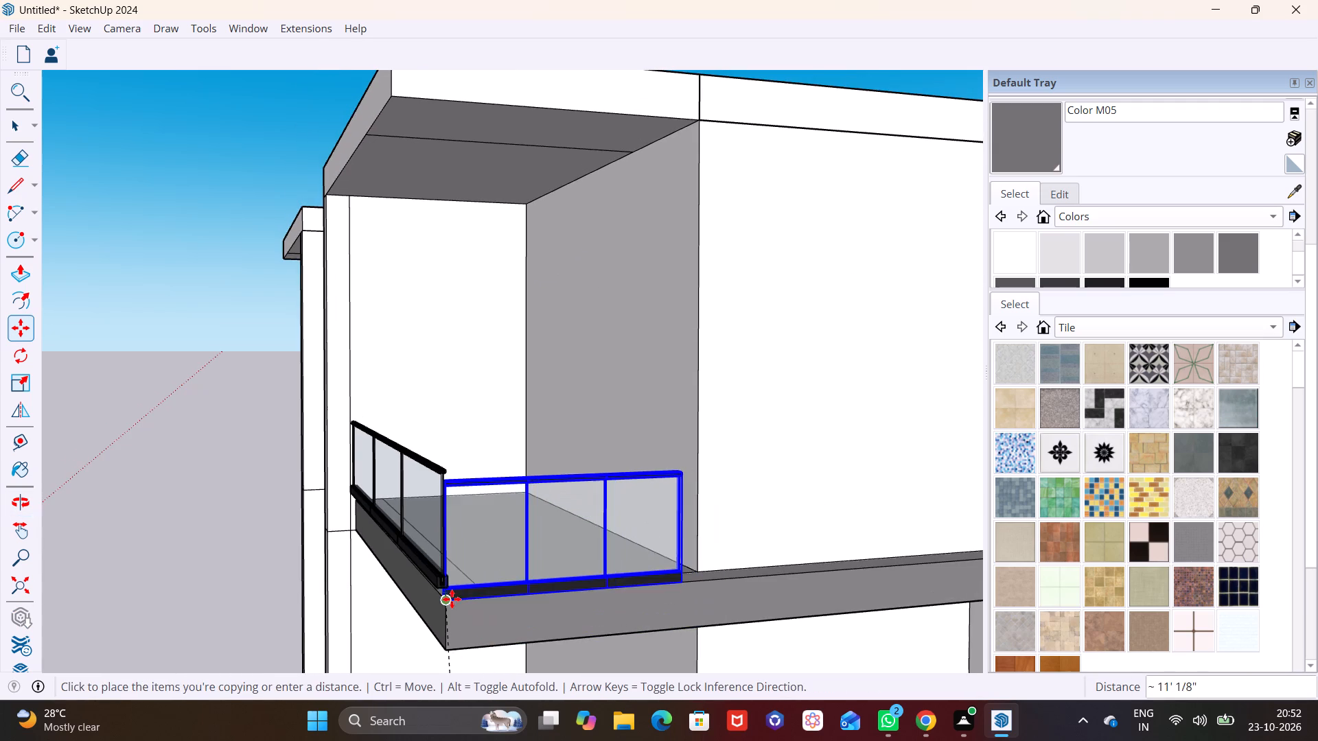
click(453, 585)
key(space)
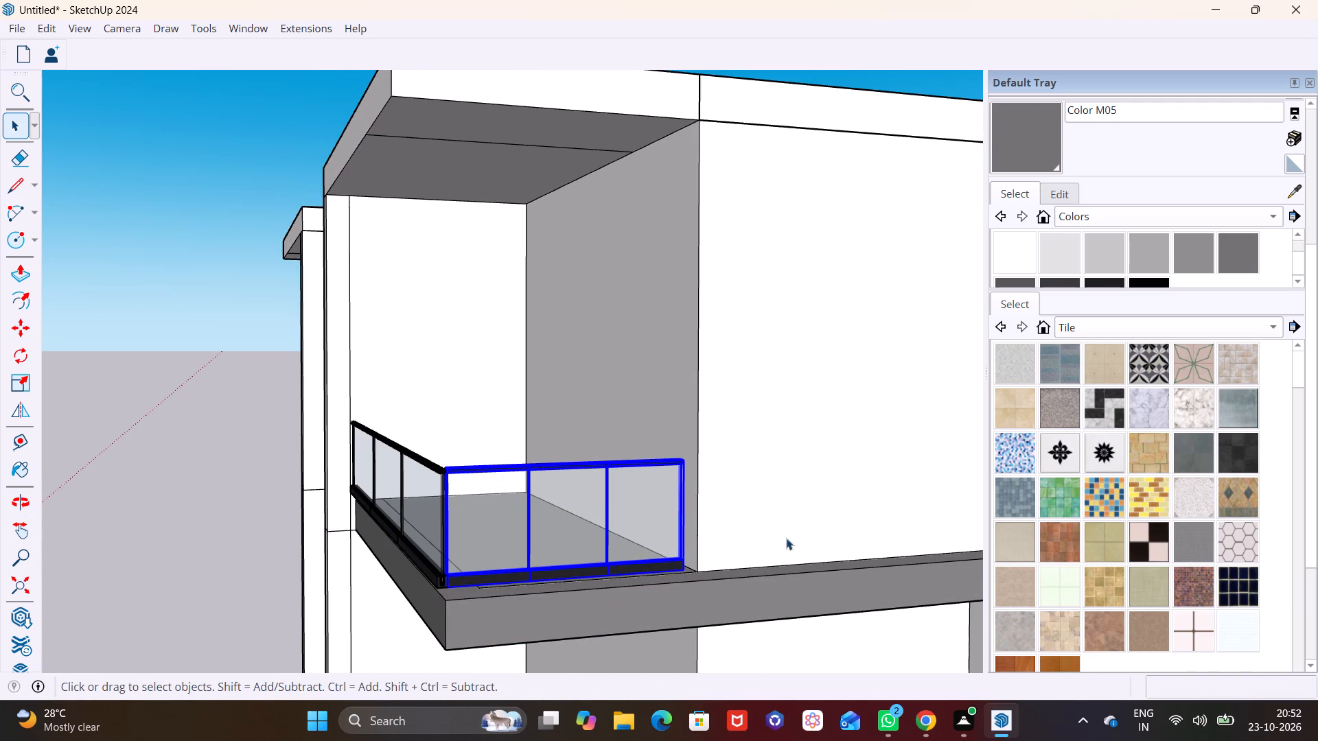
click(789, 531)
Examine how the bases of the top balcony's side and front railings sit against the balcony slab.
scroll(736, 513, down, 4)
middle_drag(732, 517, 525, 535)
scroll(355, 554, up, 2)
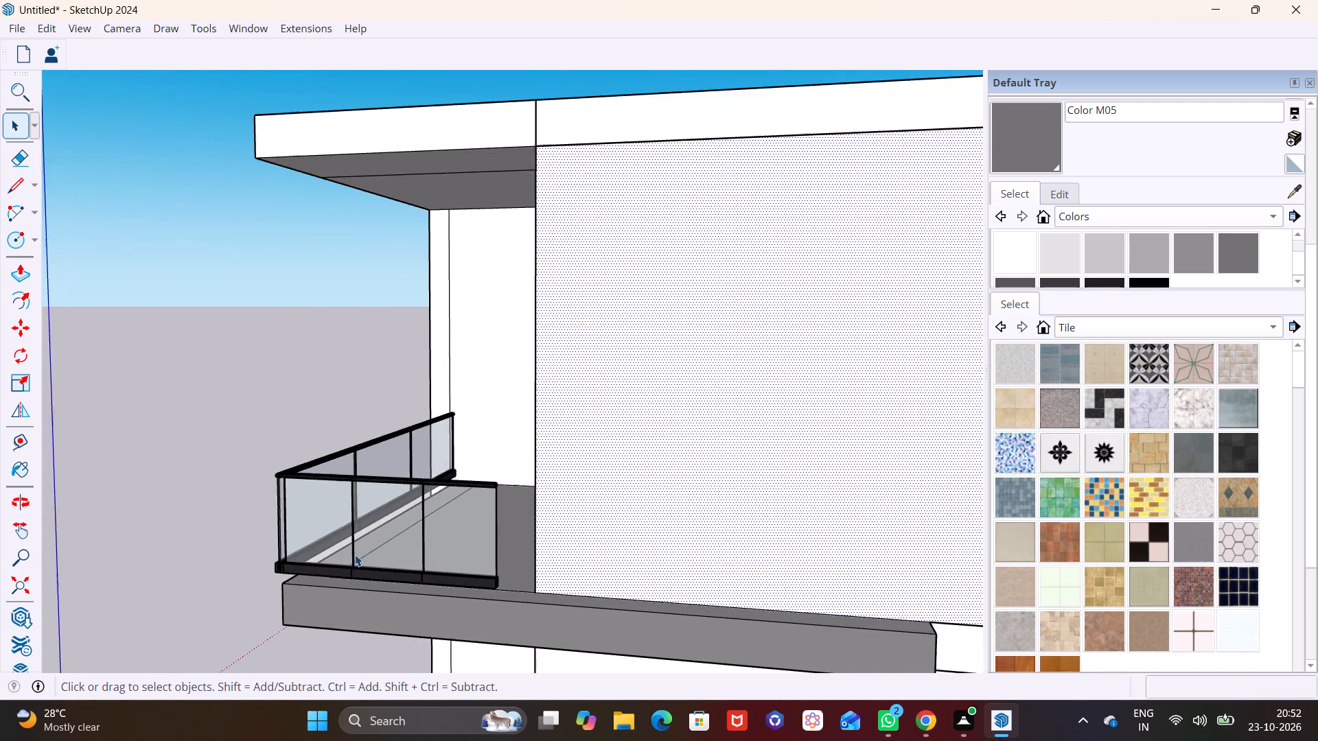
scroll(355, 554, up, 4)
middle_drag(412, 583, 597, 574)
scroll(508, 568, up, 5)
middle_drag(540, 575, 656, 506)
scroll(310, 600, up, 5)
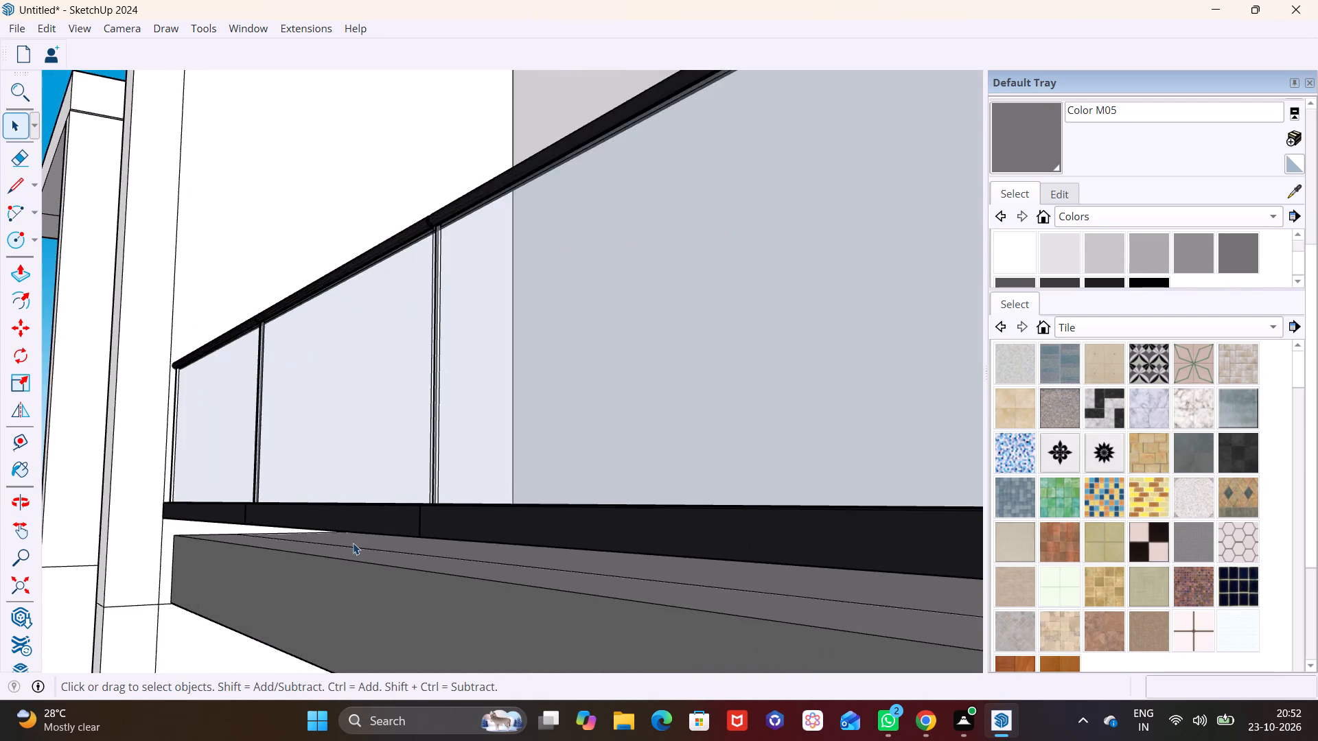
Move the top balcony's front railing about 4 5/8" so the bottom corner of its base meets the slab's corner.
middle_drag(357, 543, 555, 620)
scroll(521, 628, up, 1)
middle_drag(521, 628, 537, 533)
scroll(319, 529, up, 3)
click(349, 502)
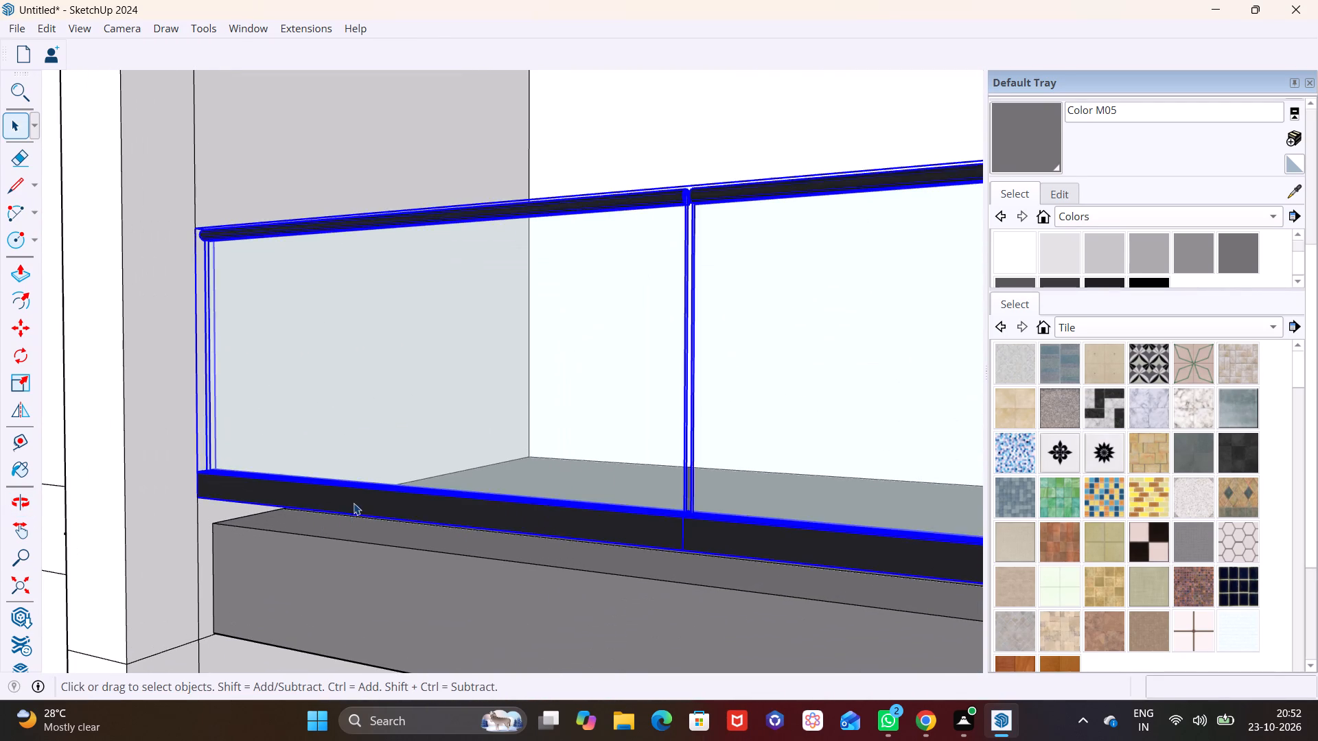
middle_drag(364, 505, 361, 593)
key(m)
scroll(260, 573, up, 6)
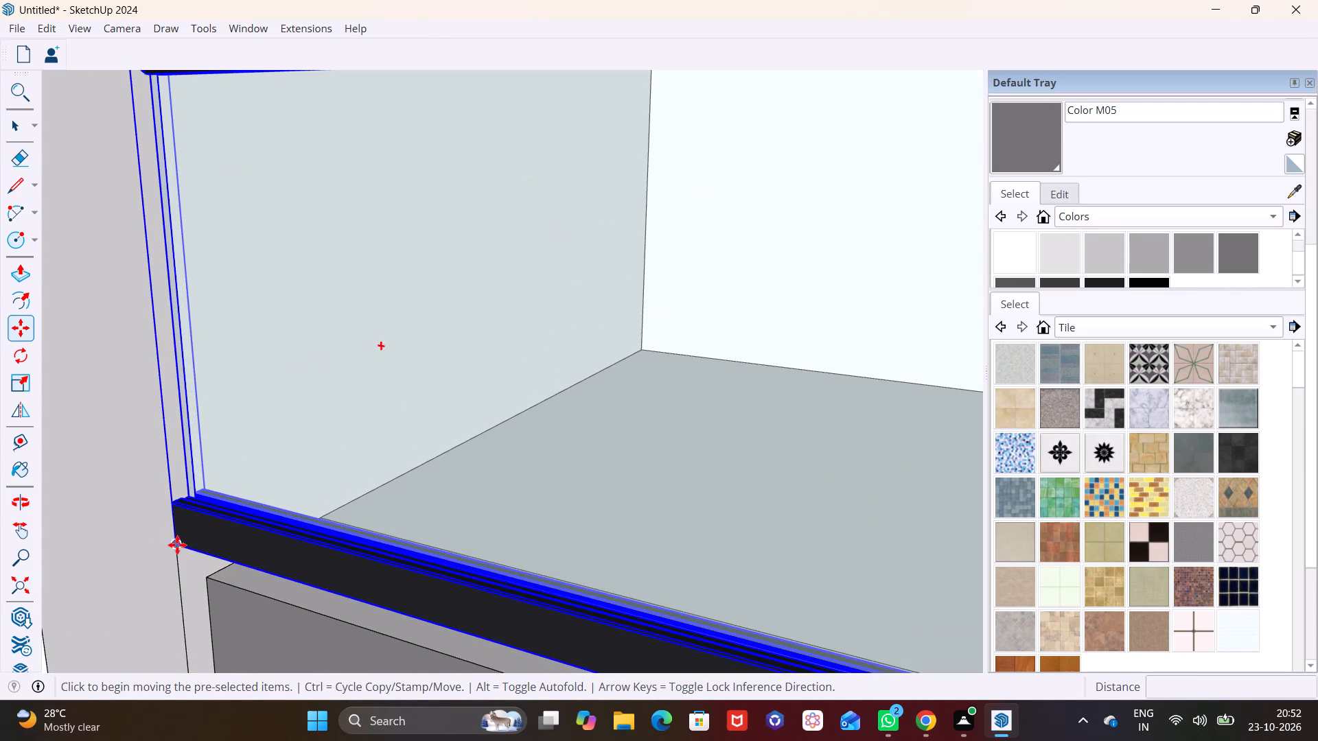
click(177, 545)
click(224, 572)
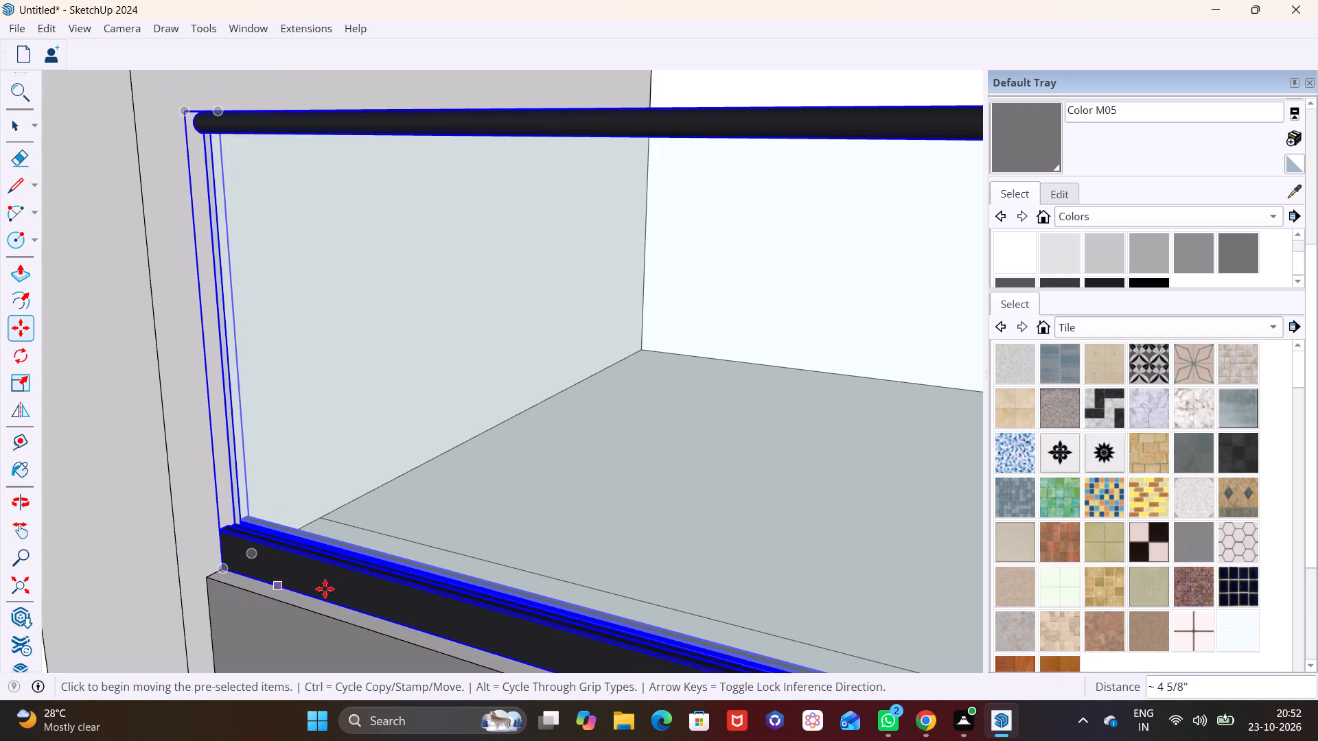
Move the top balcony's side railing down onto the slab so its base corner meets the front railing's base.
scroll(371, 567, down, 8)
shift+middle_drag(588, 587, 181, 407)
middle_drag(803, 593, 406, 545)
scroll(406, 545, down, 3)
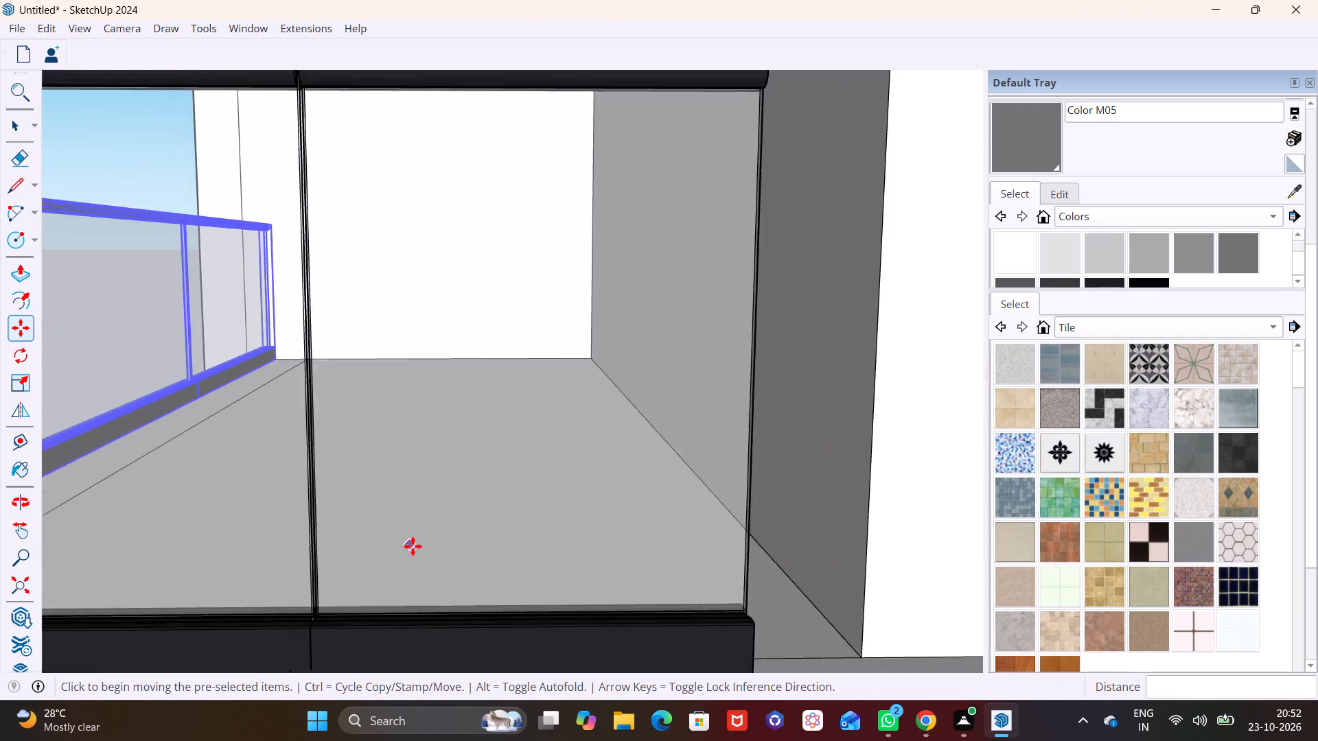
scroll(413, 546, down, 9)
shift+middle_drag(448, 593, 657, 535)
middle_drag(394, 545, 495, 543)
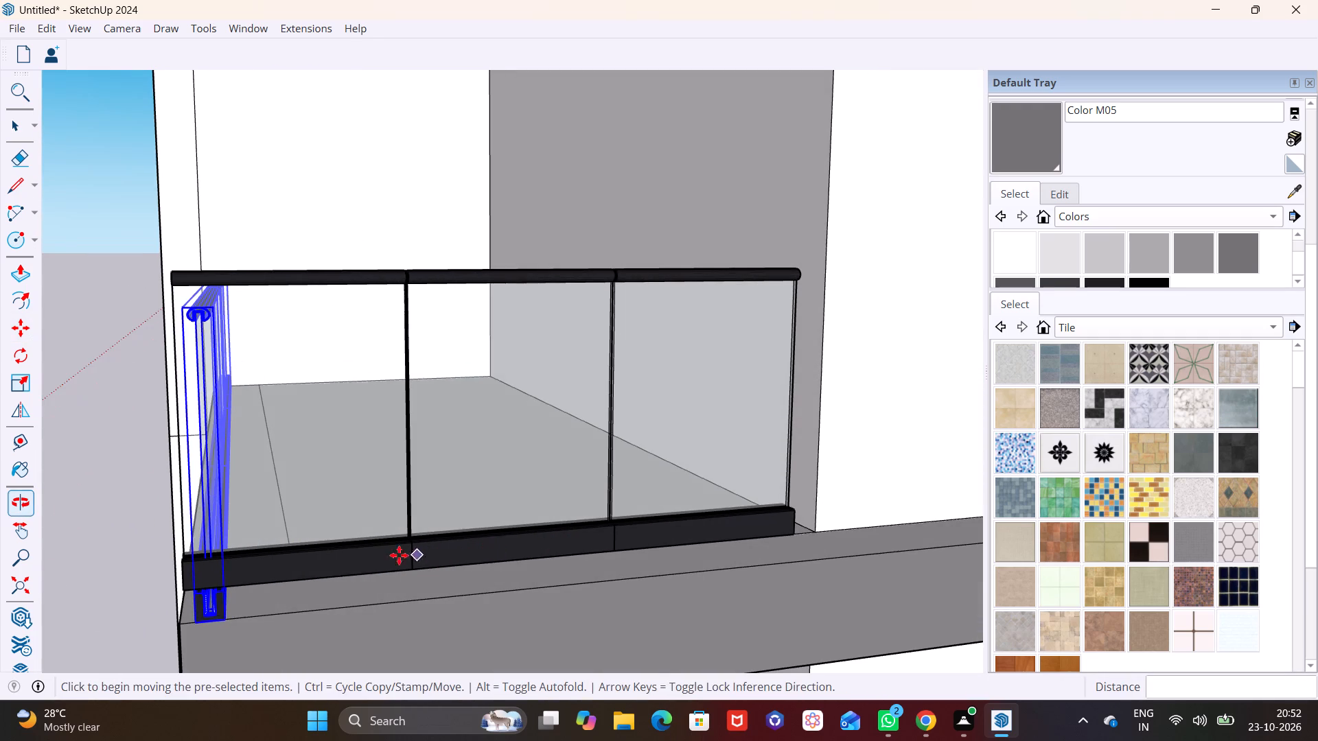
key(space)
click(361, 563)
key(m)
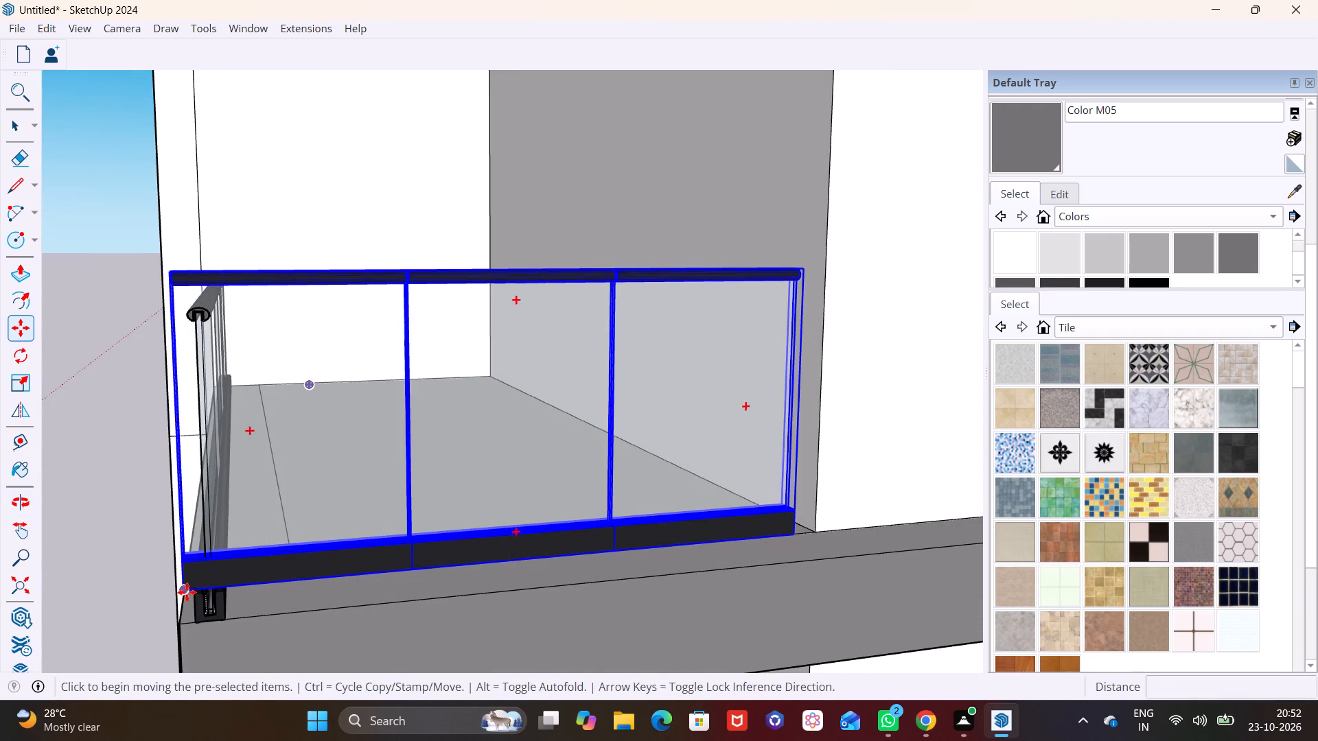
drag(187, 592, 196, 591)
drag(222, 611, 230, 602)
key(space)
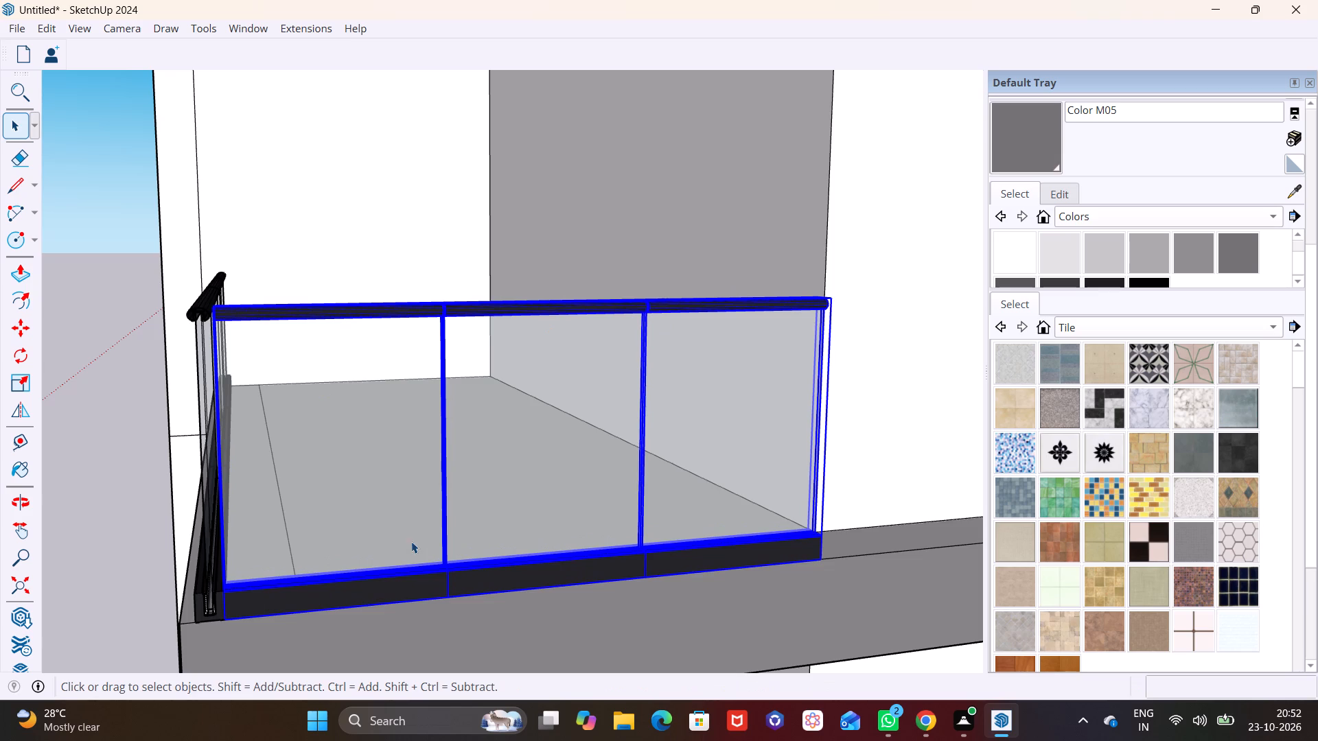
Examine the front and side railings on all balconies from several angles around the building.
scroll(379, 561, down, 9)
middle_drag(500, 544, 855, 508)
scroll(761, 486, down, 7)
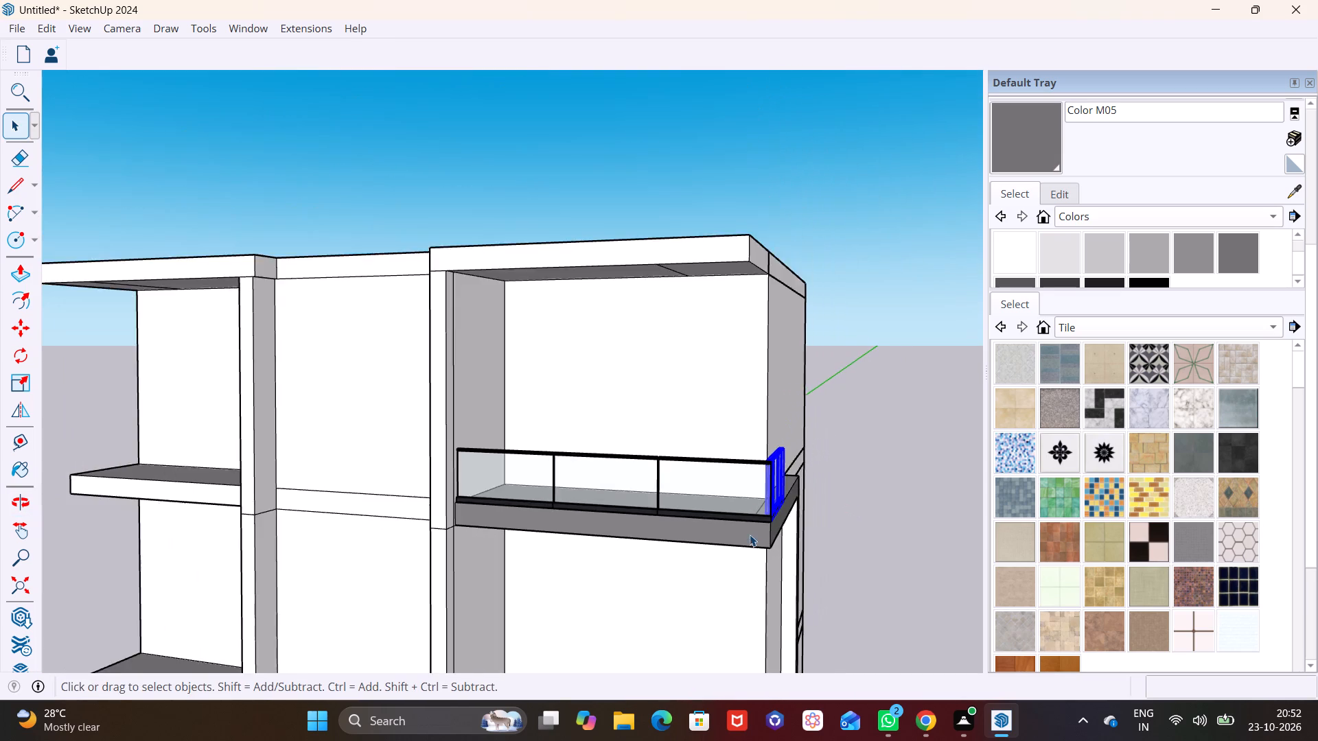
scroll(750, 534, down, 5)
middle_drag(772, 561, 500, 451)
middle_drag(480, 449, 262, 529)
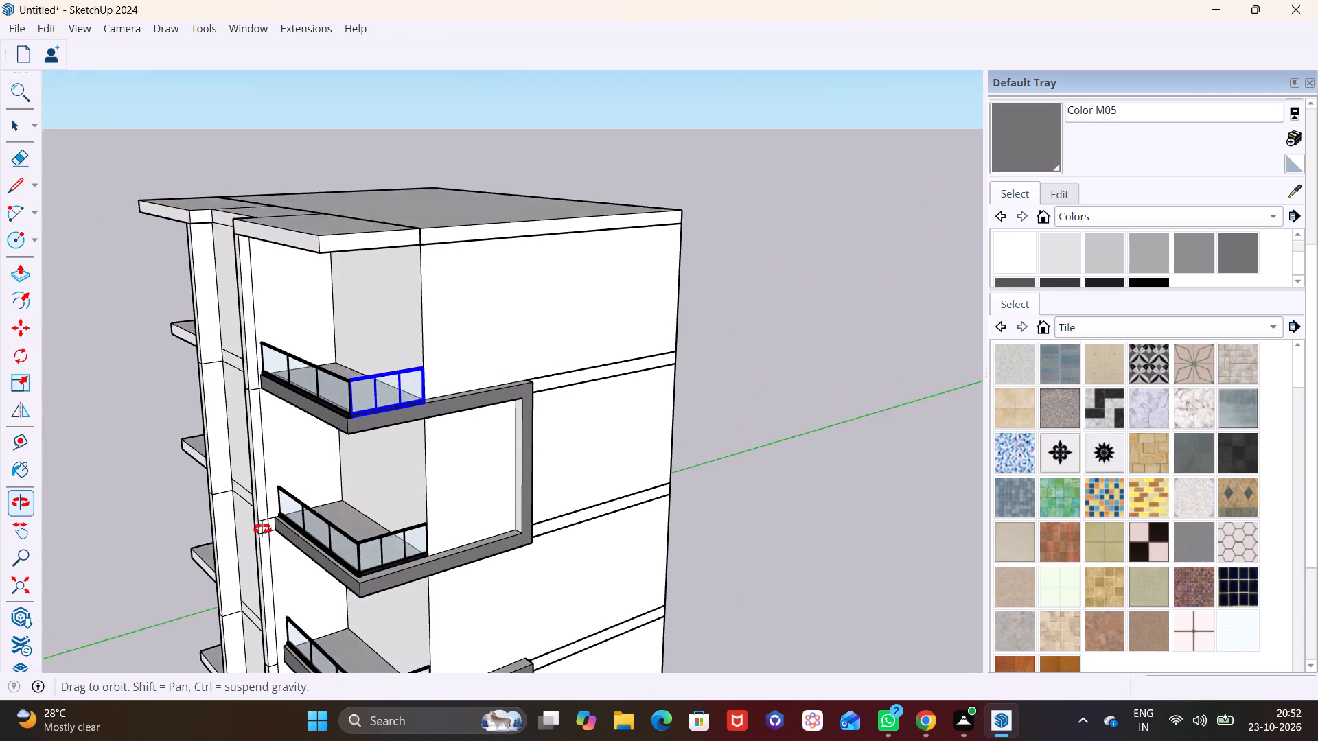
middle_drag(262, 529, 377, 489)
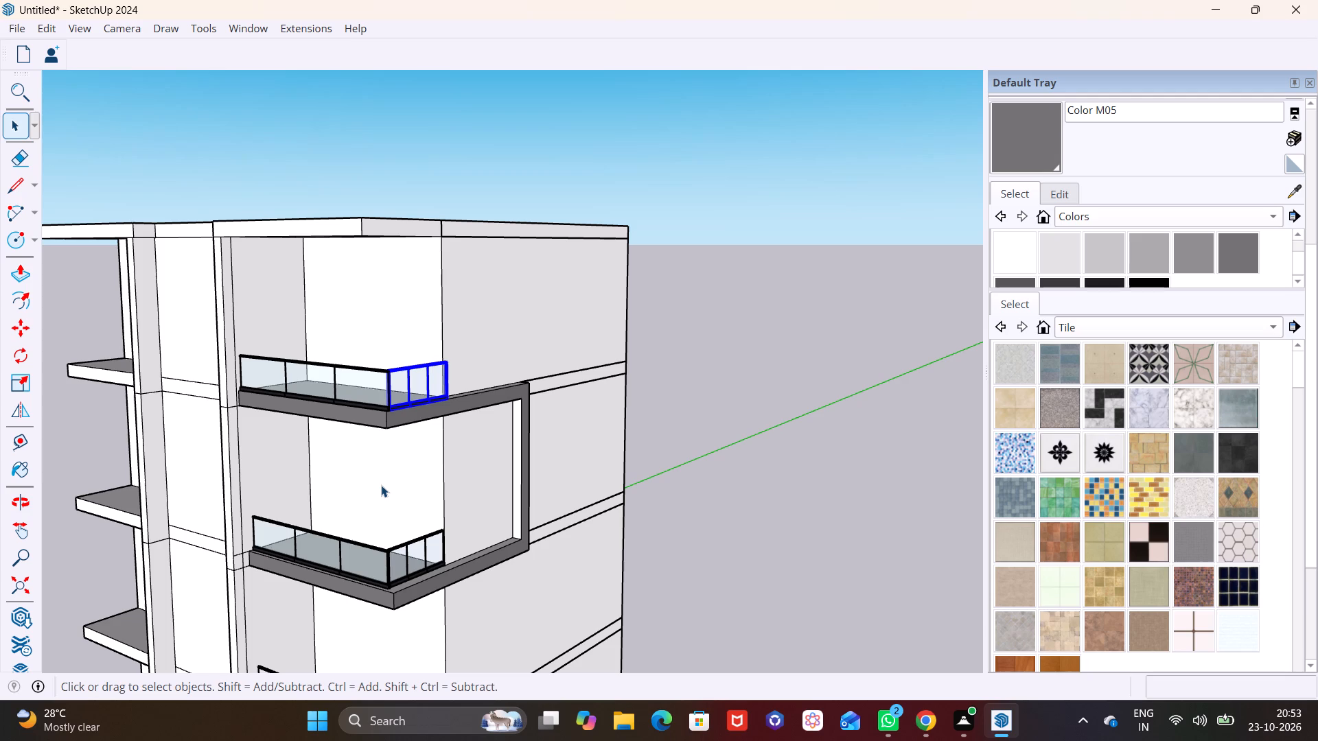
middle_drag(400, 496, 486, 473)
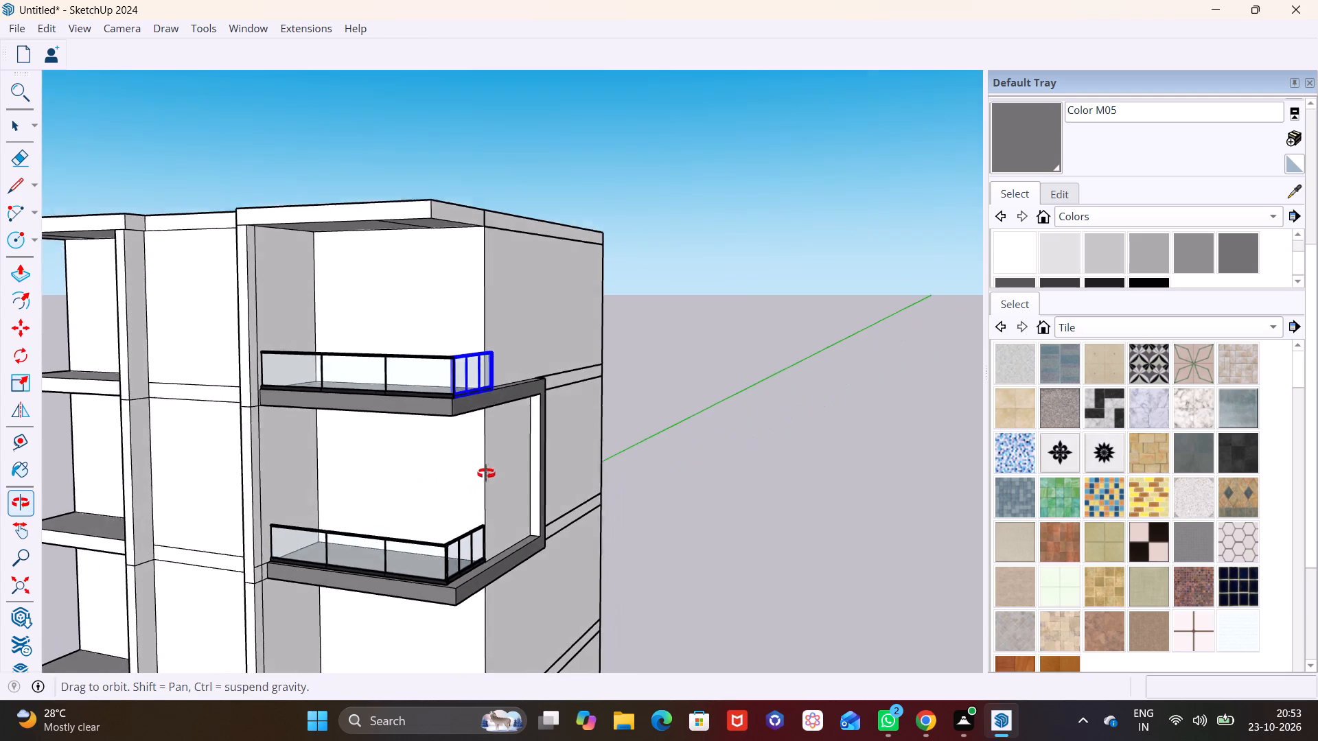
middle_drag(486, 473, 486, 467)
scroll(481, 481, down, 11)
shift+middle_drag(472, 561, 461, 406)
middle_drag(460, 515, 459, 442)
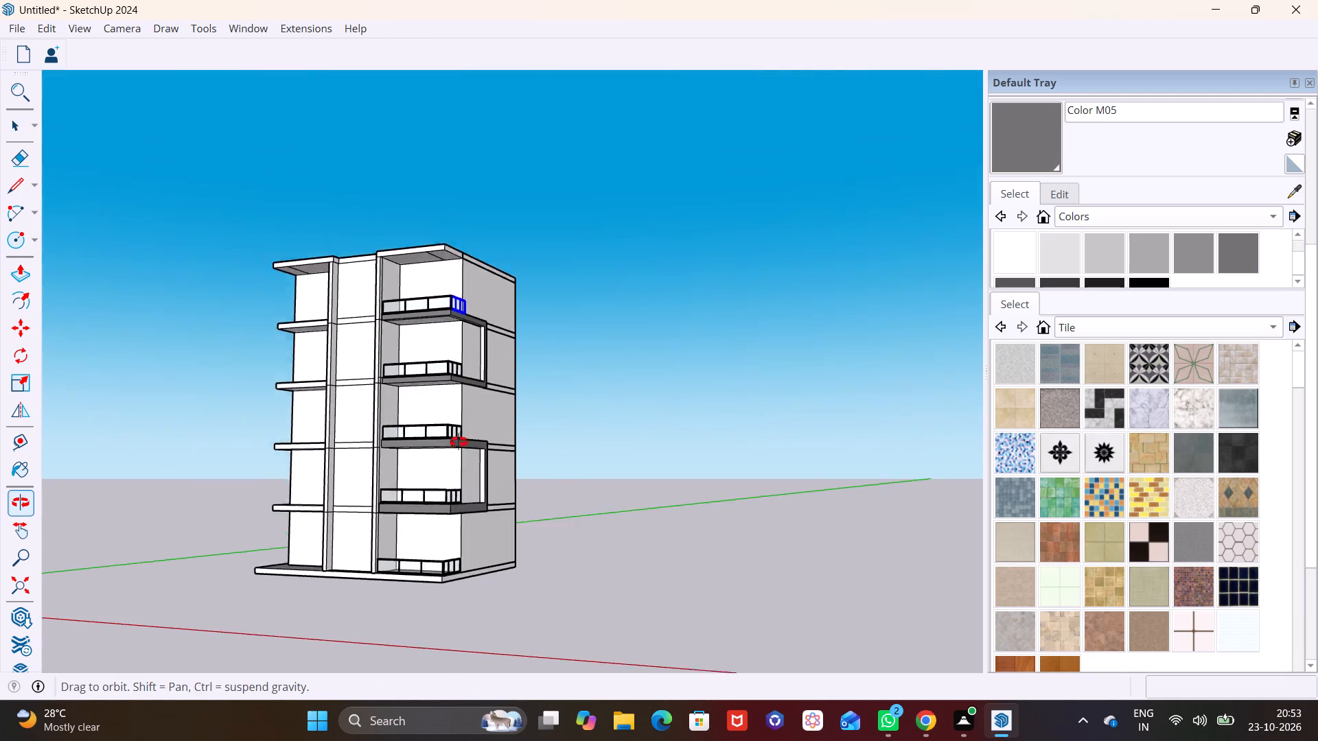
middle_drag(459, 442, 468, 440)
scroll(445, 513, up, 6)
middle_drag(435, 539, 442, 589)
scroll(443, 600, up, 1)
scroll(448, 592, down, 3)
shift+middle_drag(440, 524, 446, 611)
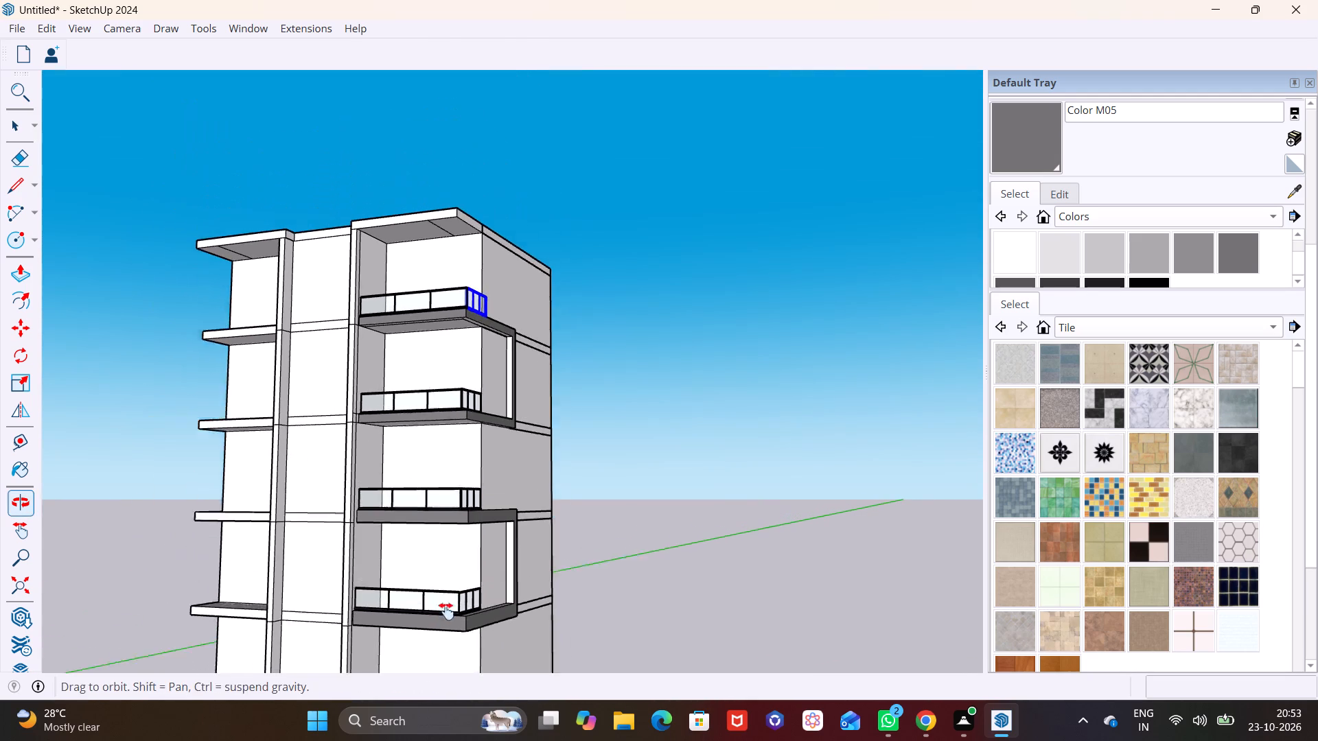
shift+middle_drag(446, 611, 448, 620)
middle_drag(424, 530, 433, 584)
scroll(454, 593, up, 4)
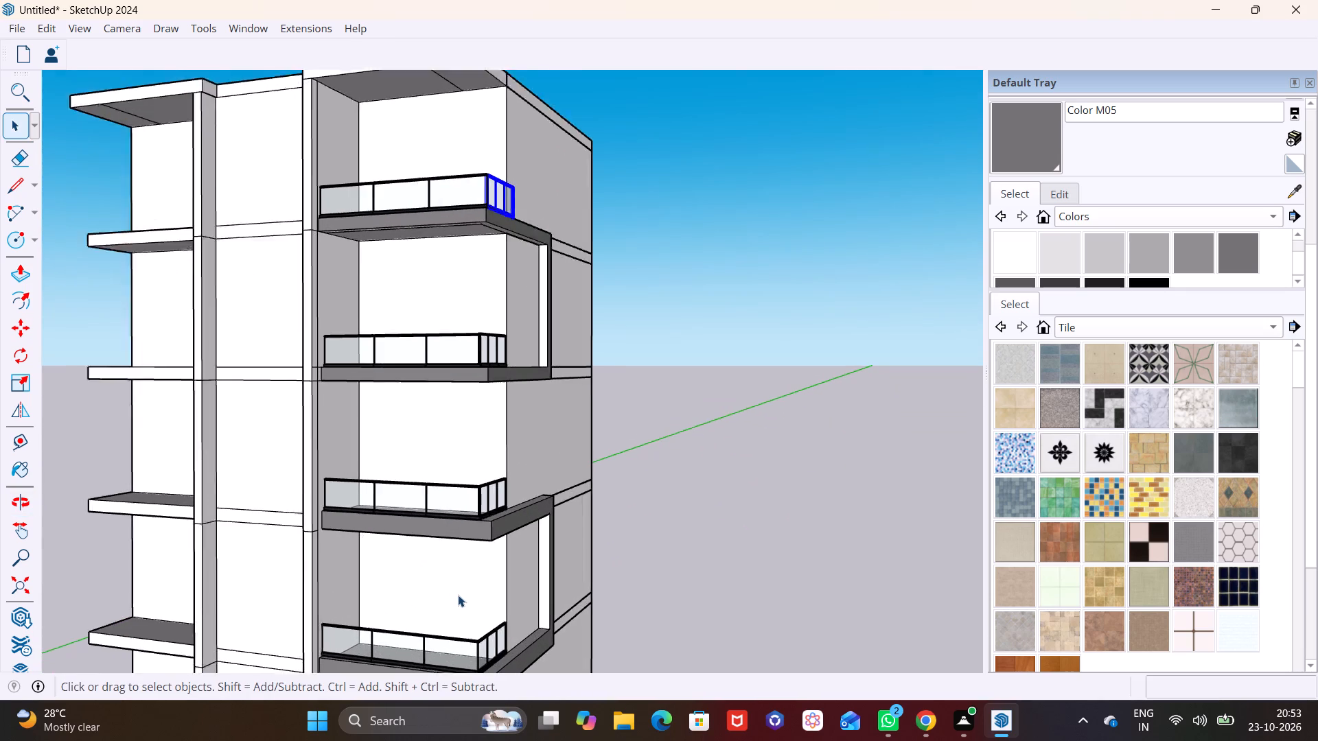
scroll(458, 595, up, 1)
middle_drag(490, 597, 475, 497)
shift+scroll(475, 502, up, 1)
scroll(437, 489, up, 2)
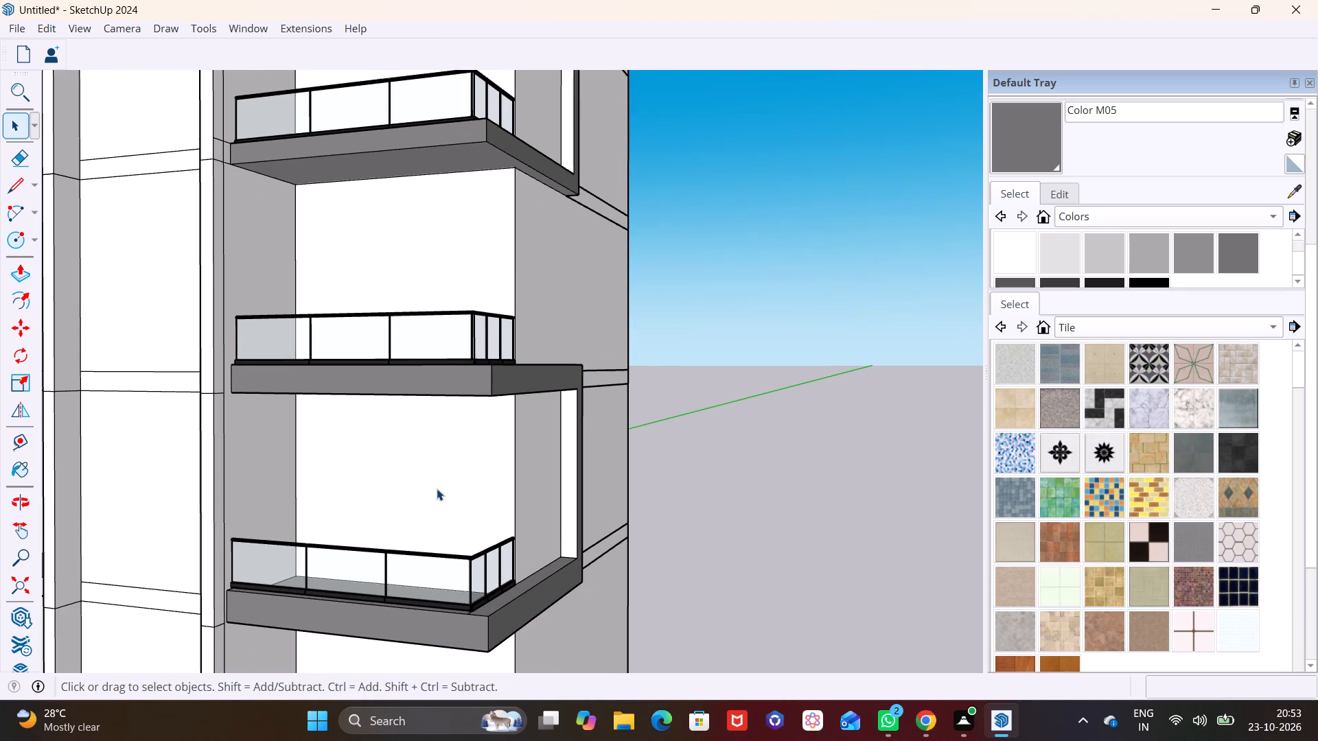
scroll(435, 489, up, 3)
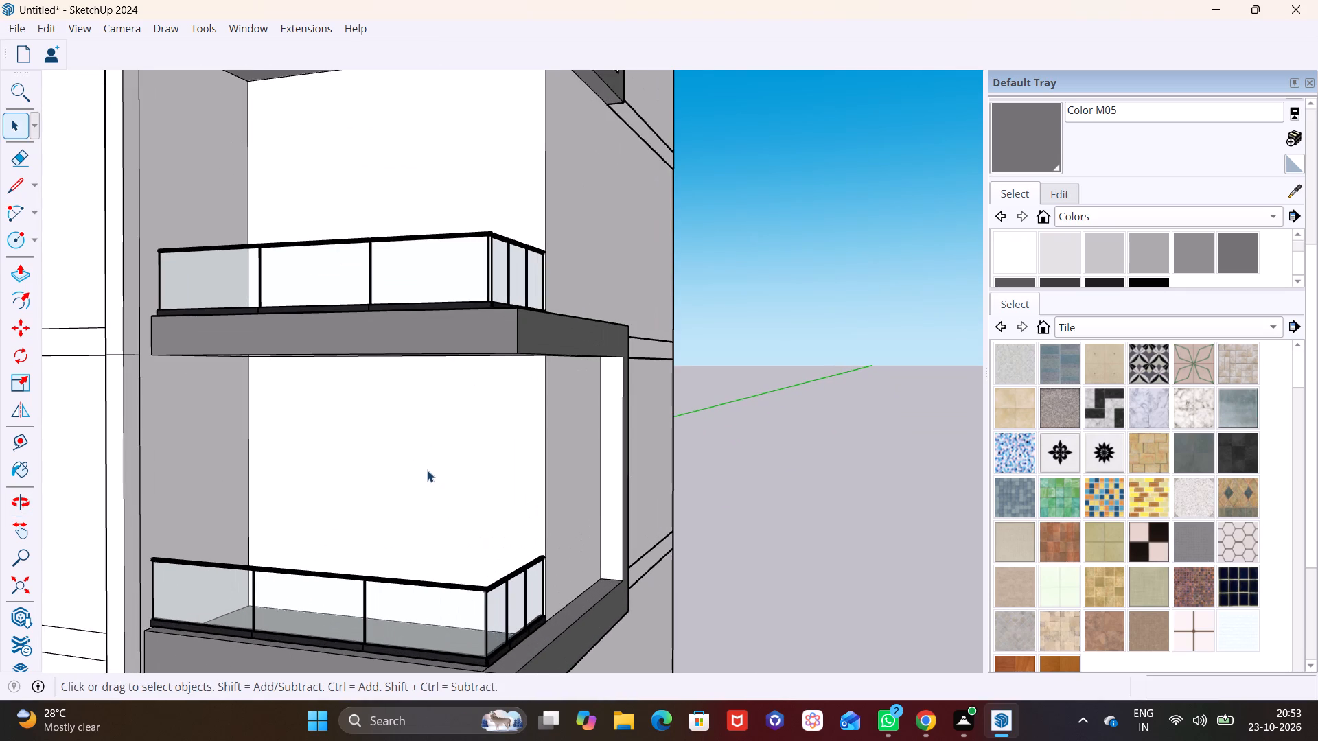
scroll(427, 470, up, 4)
scroll(355, 298, down, 3)
Search 3D Warehouse for "SLIDE DOORS".
click(237, 31)
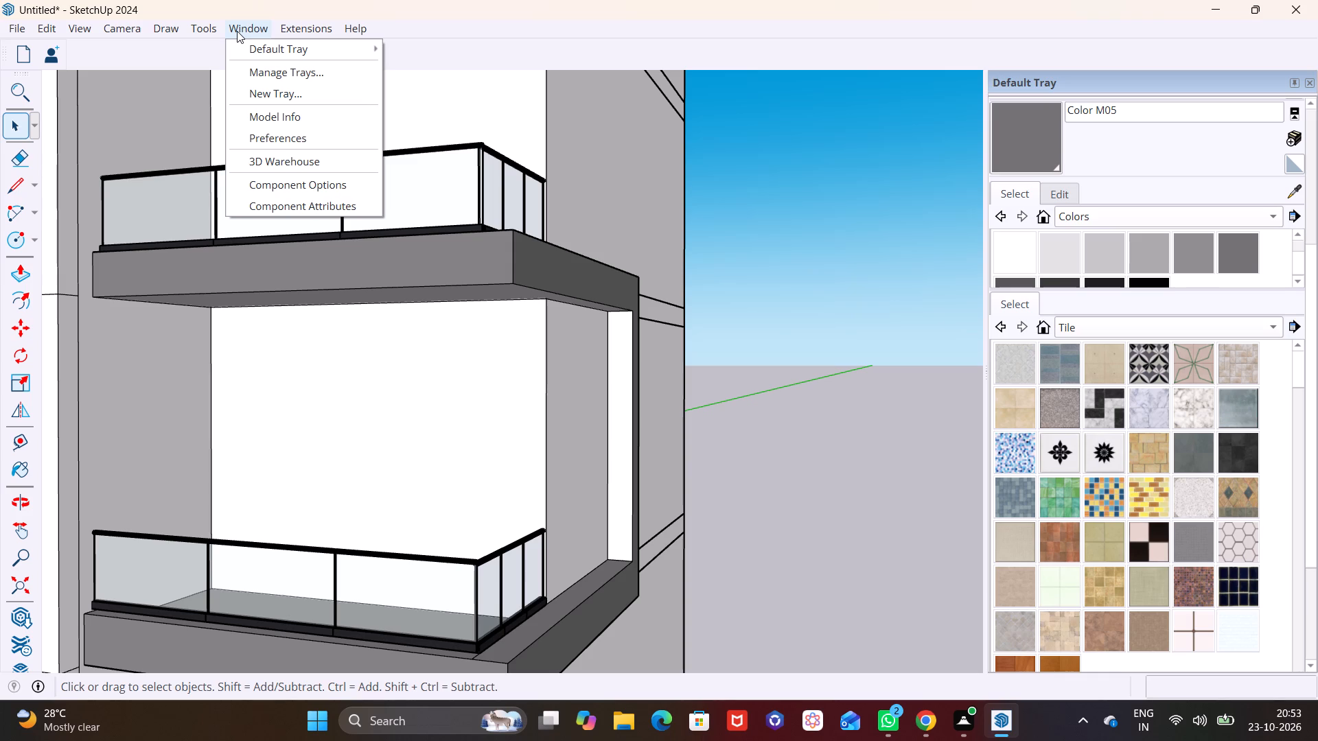
click(246, 23)
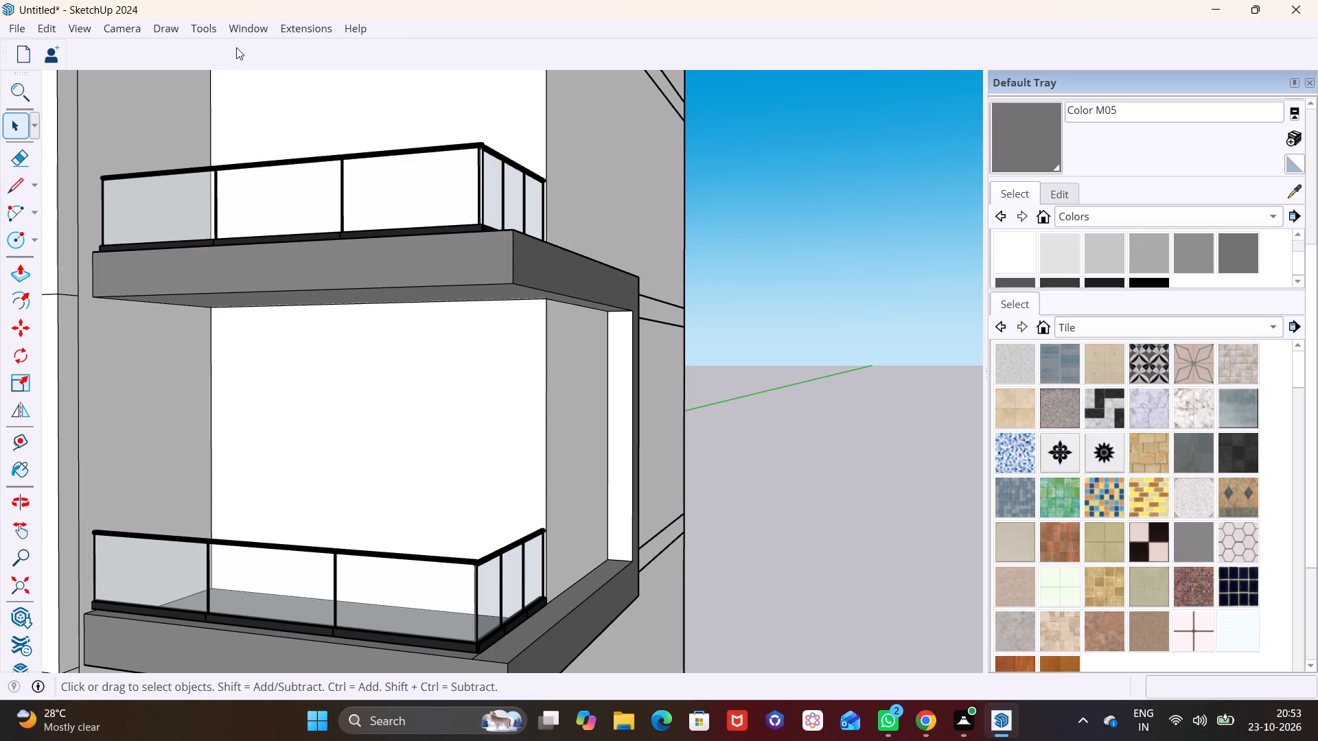
click(251, 26)
click(288, 162)
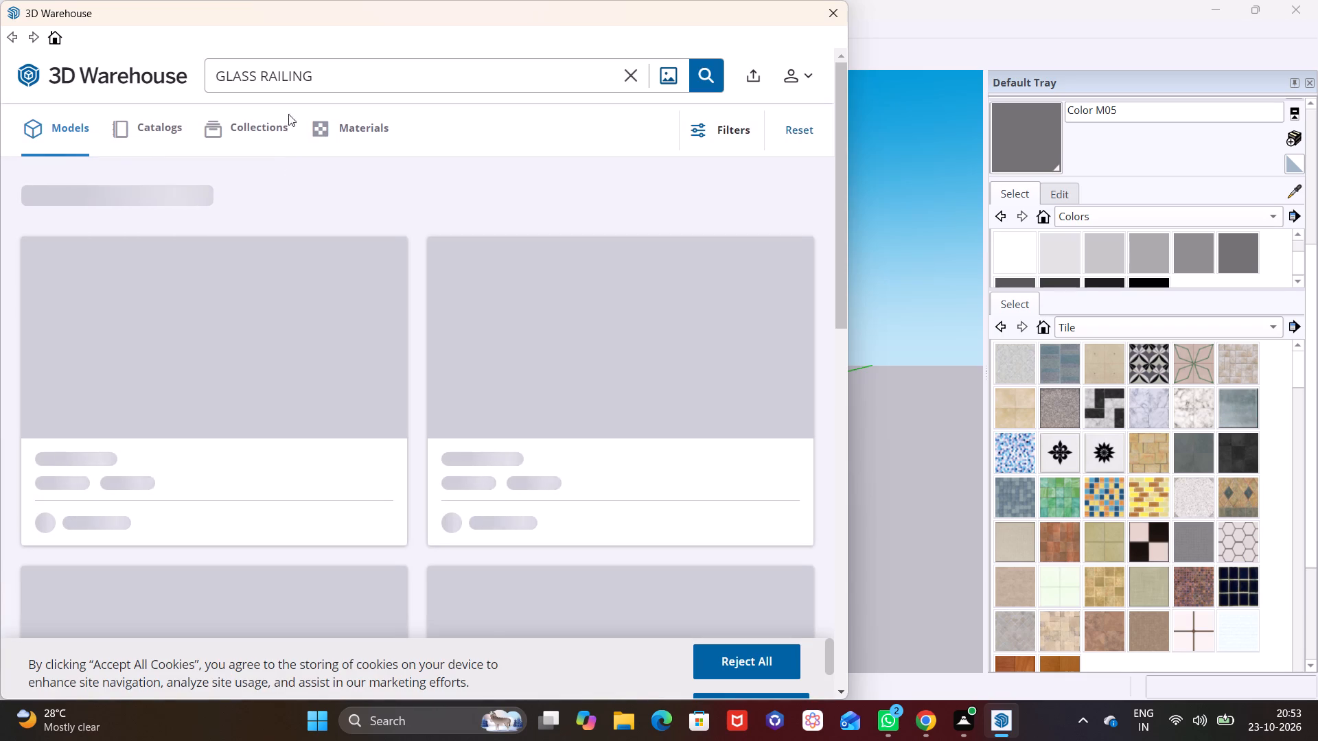
drag(343, 64, 338, 80)
key(BackSpace)
key(BackSpace)
key(BackSpace)
key(BackSpace)
key(BackSpace)
key(BackSpace)
key(BackSpace)
key(BackSpace)
key(BackSpace)
key(BackSpace)
key(BackSpace)
key(BackSpace)
key(BackSpace)
key(BackSpace)
key(BackSpace)
key(BackSpace)
key(BackSpace)
key(BackSpace)
key(BackSpace)
key(BackSpace)
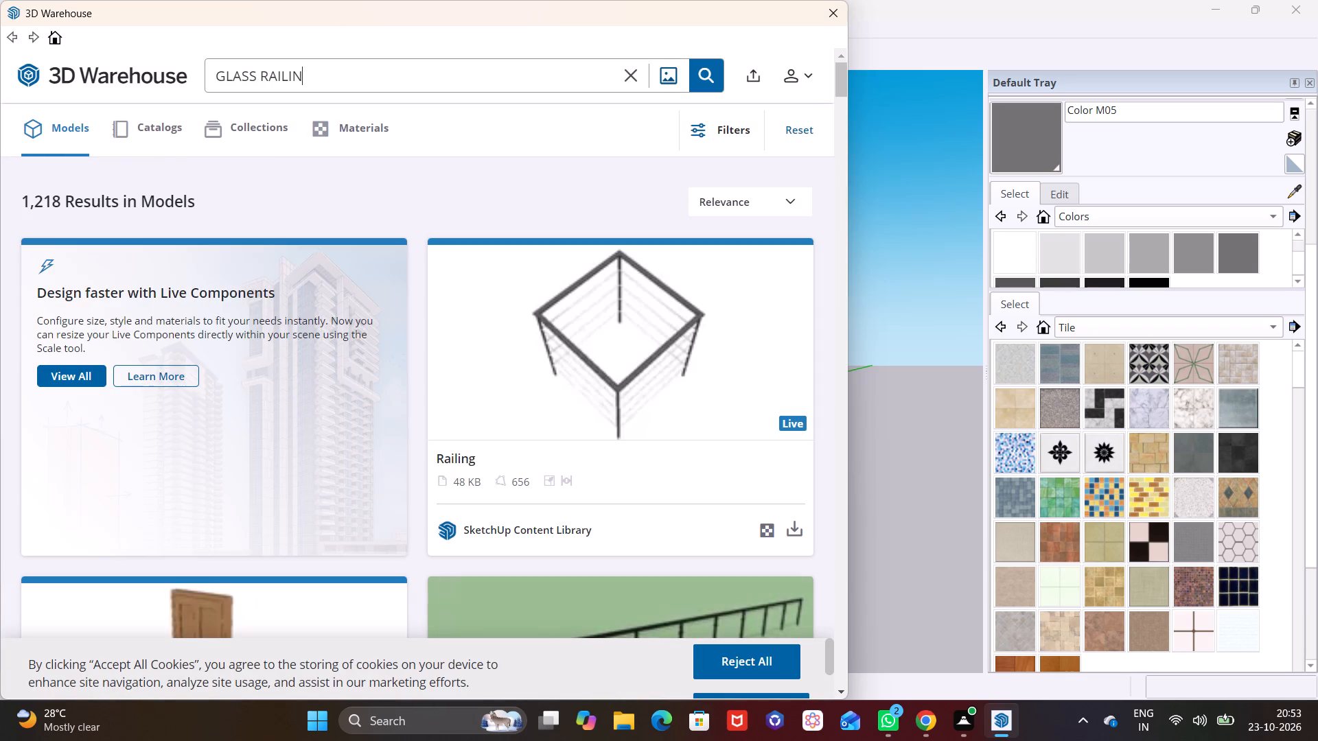
text(SLIDE DOORS)
key(Return)
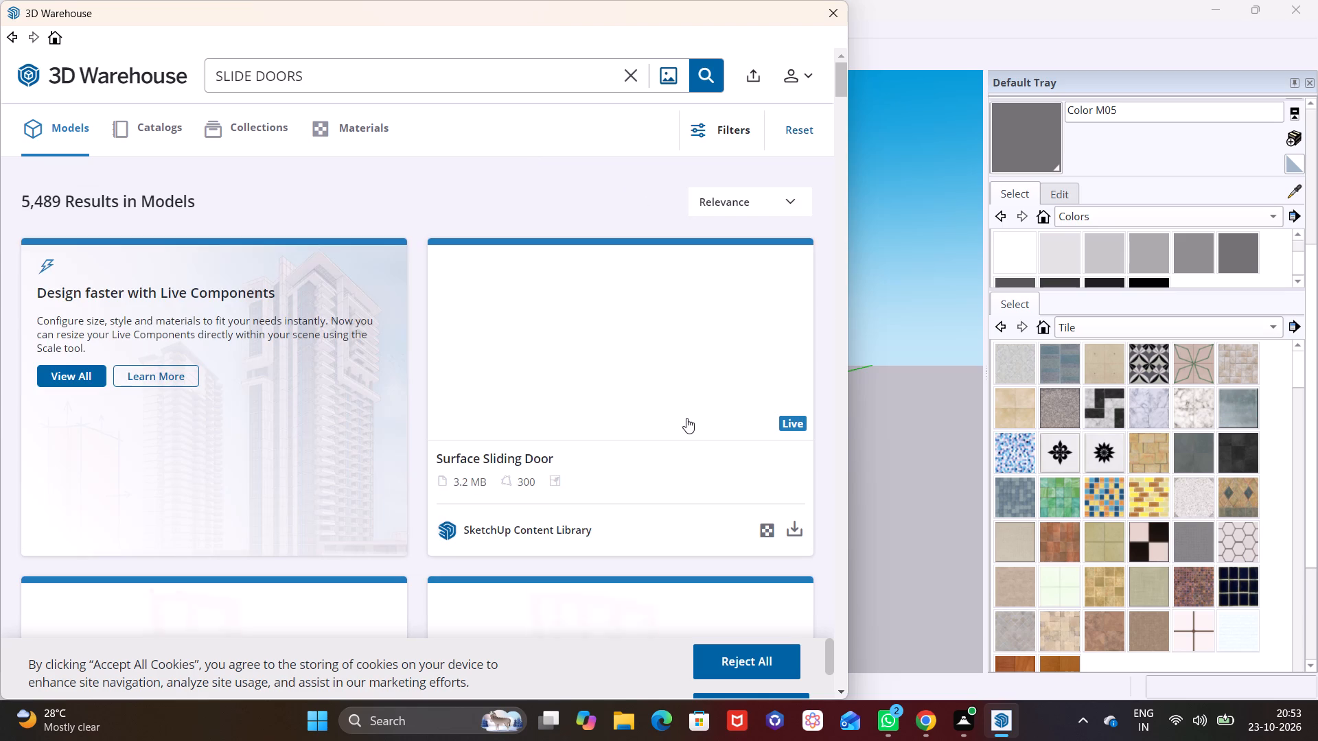
Find the dark-framed four-panel "Sliding Doors" model among the results and load it directly into the SketchUp model.
scroll(614, 392, down, 9)
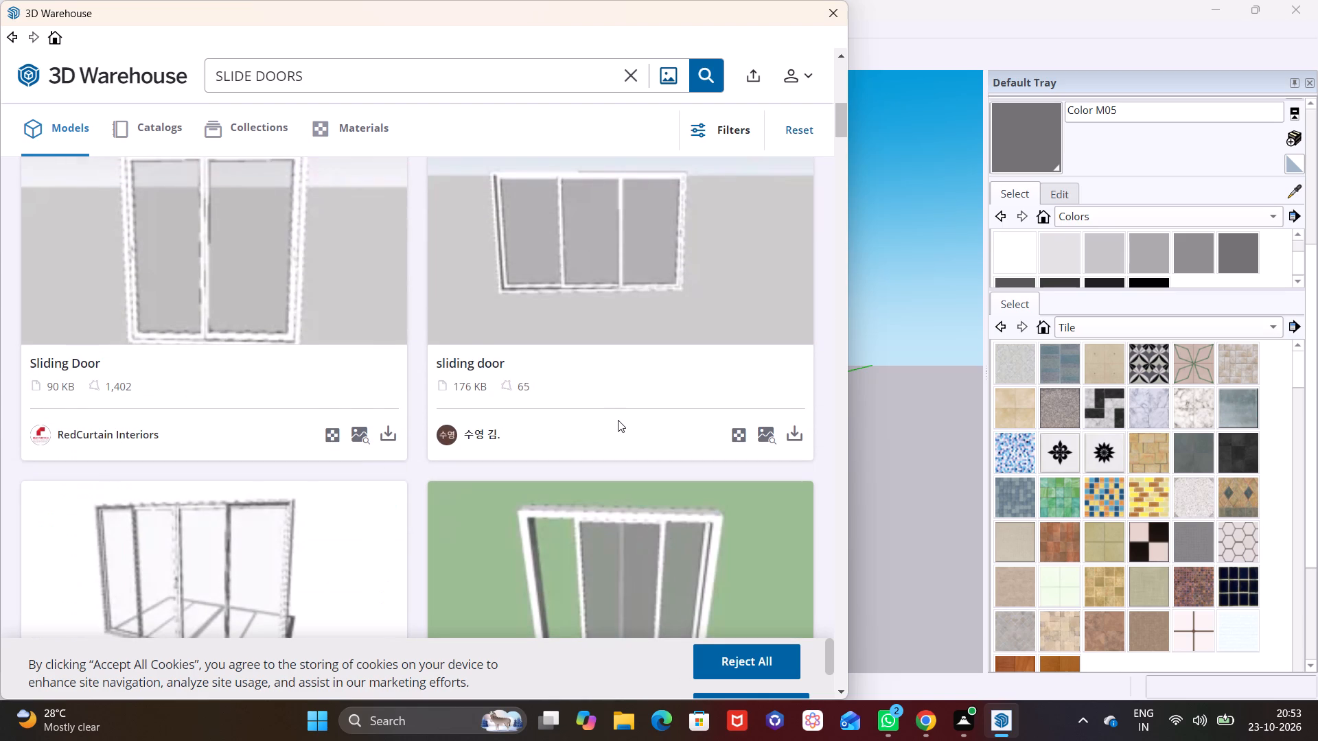
scroll(618, 405, down, 7)
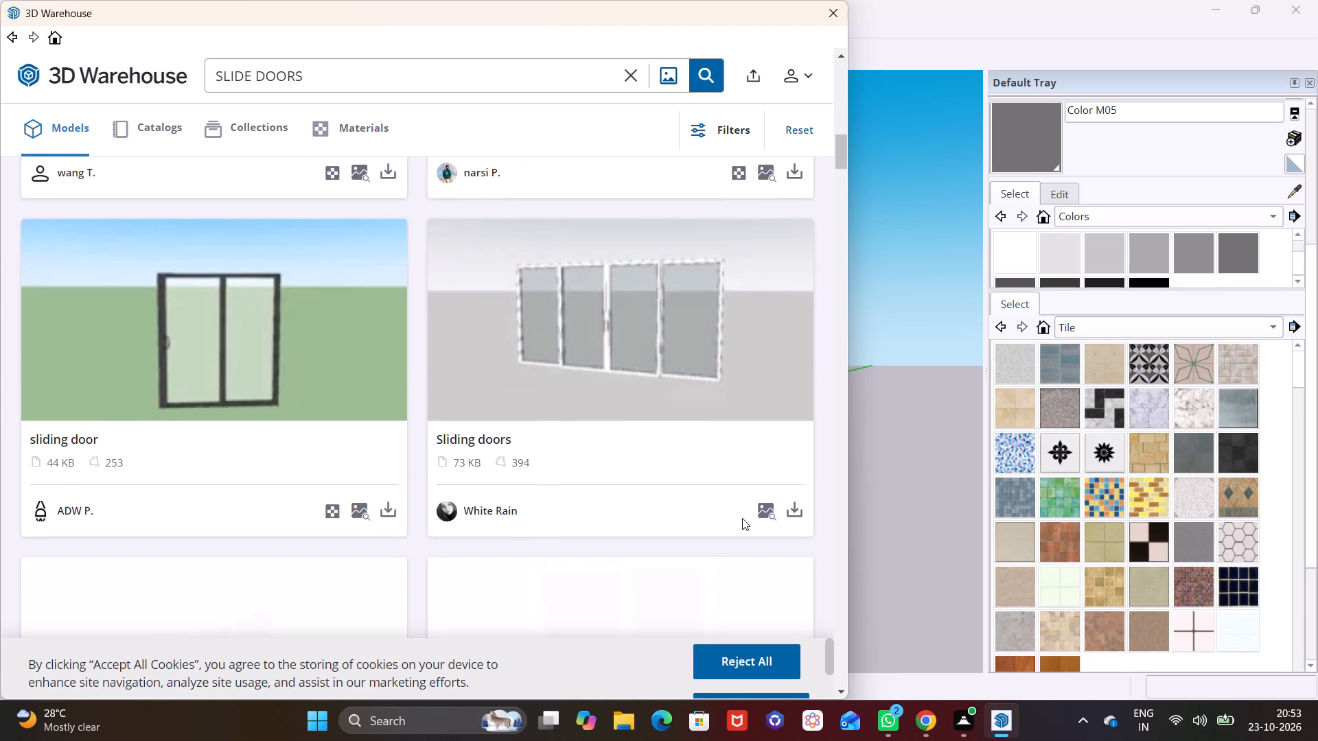
scroll(787, 558, down, 3)
click(844, 691)
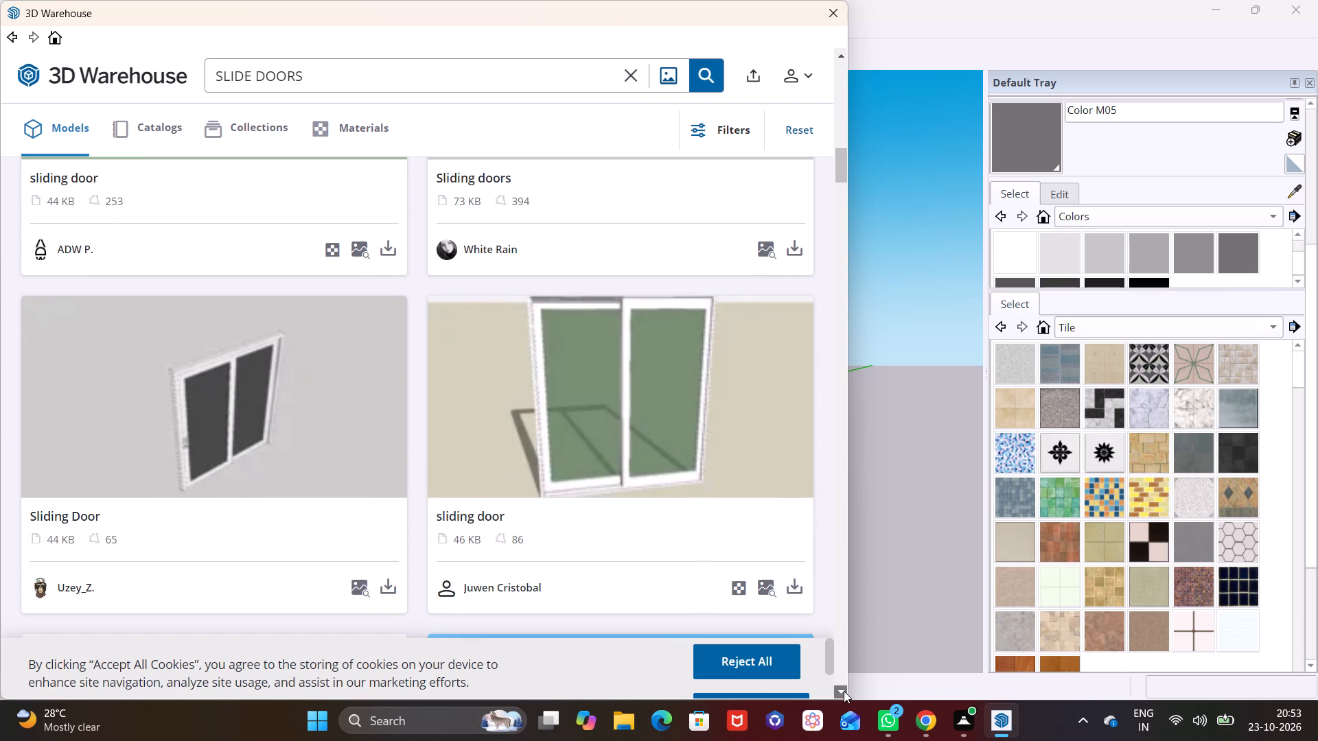
click(844, 691)
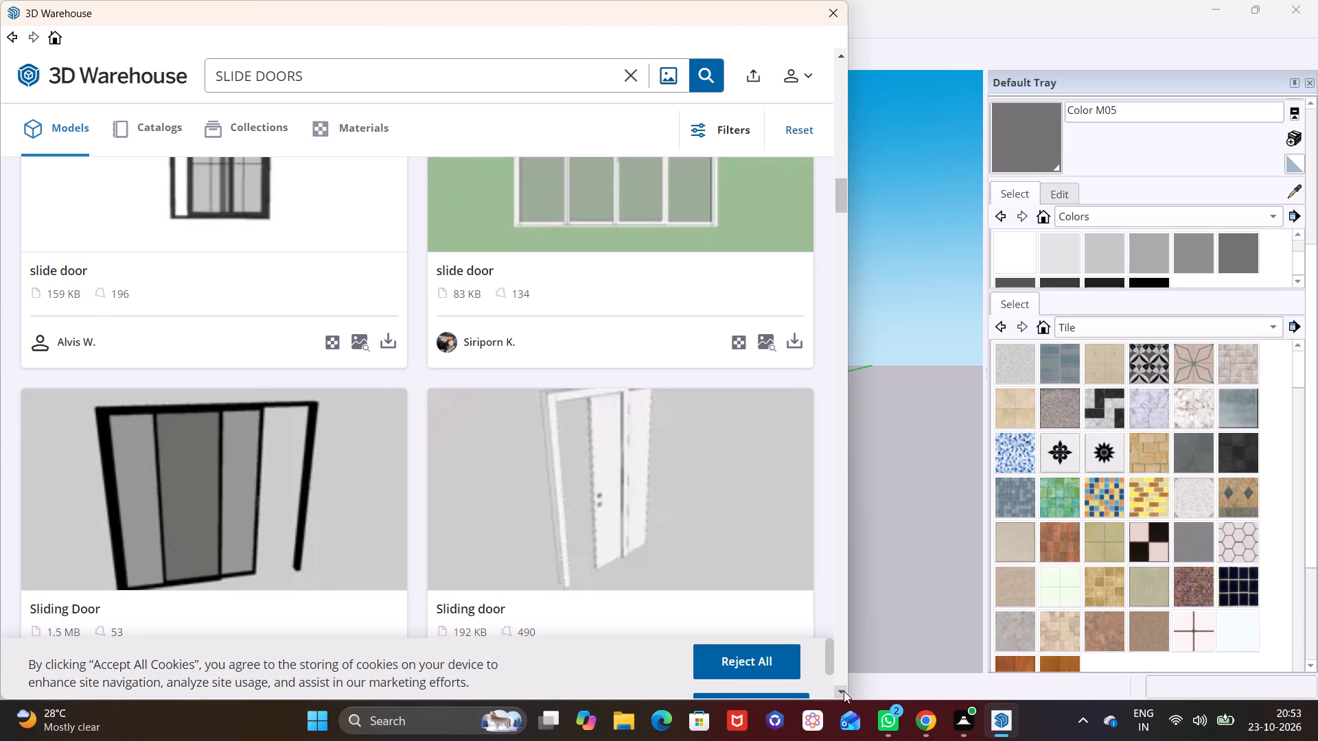
click(844, 691)
click(844, 691)
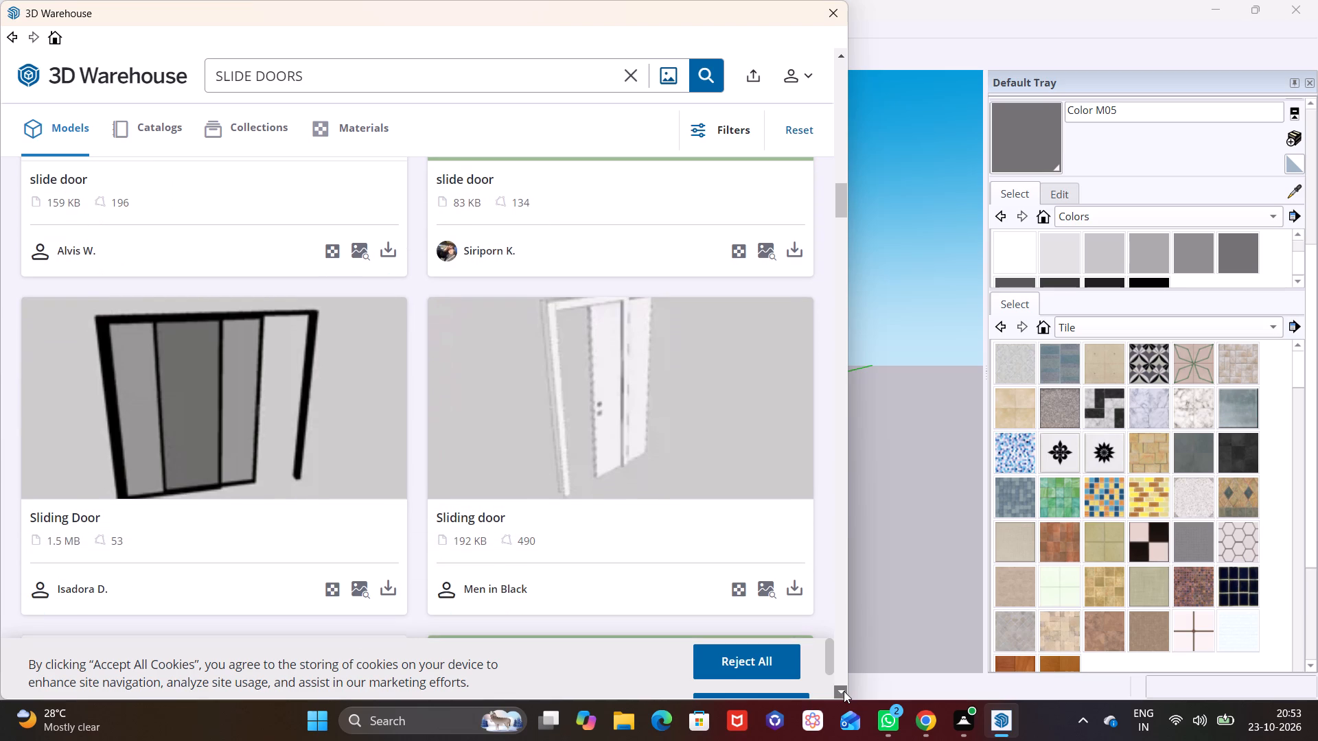
click(844, 691)
click(844, 691)
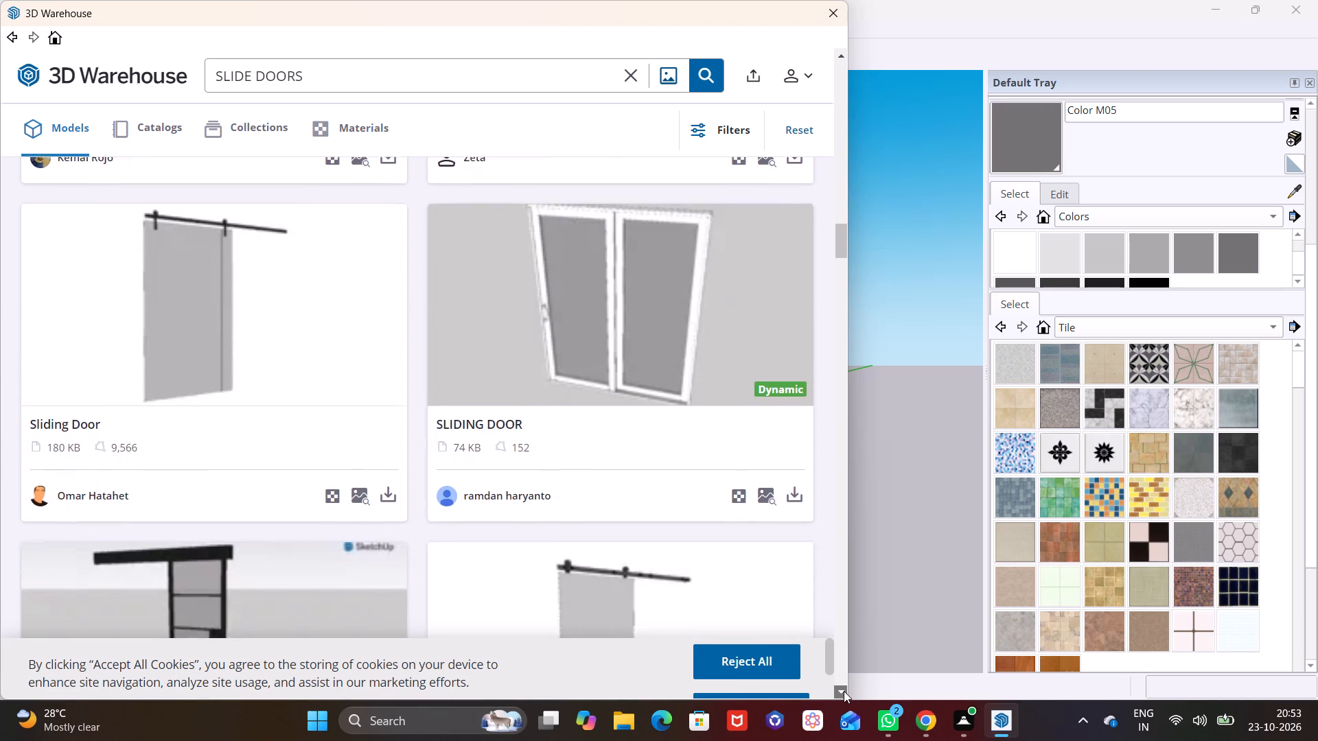
click(844, 691)
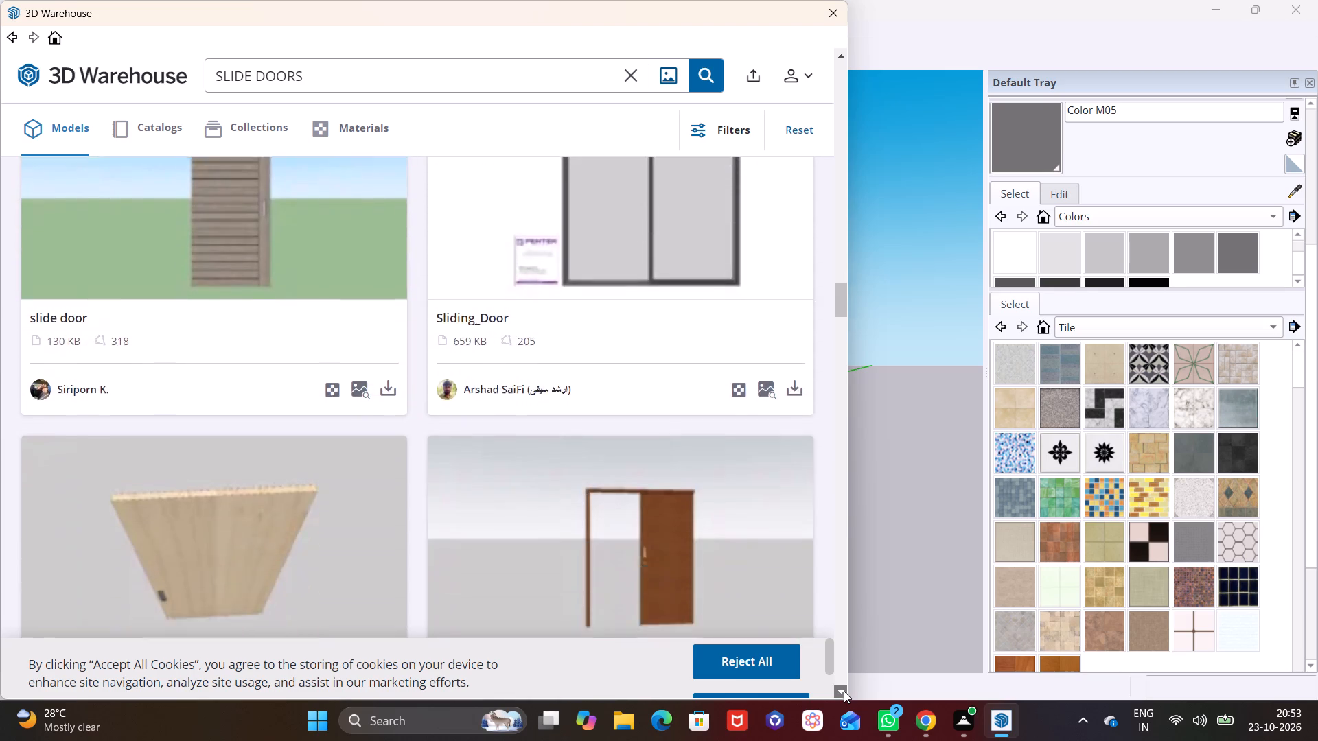
click(844, 691)
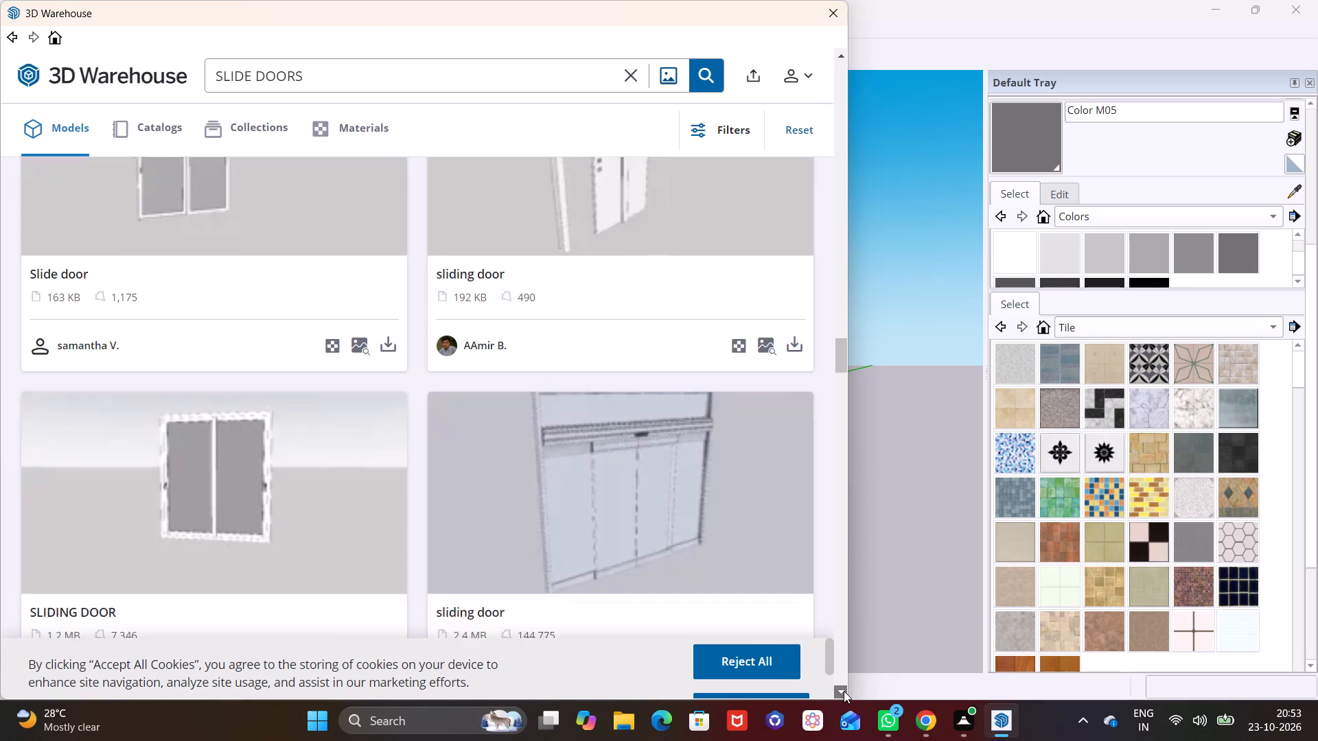
click(844, 691)
click(844, 691)
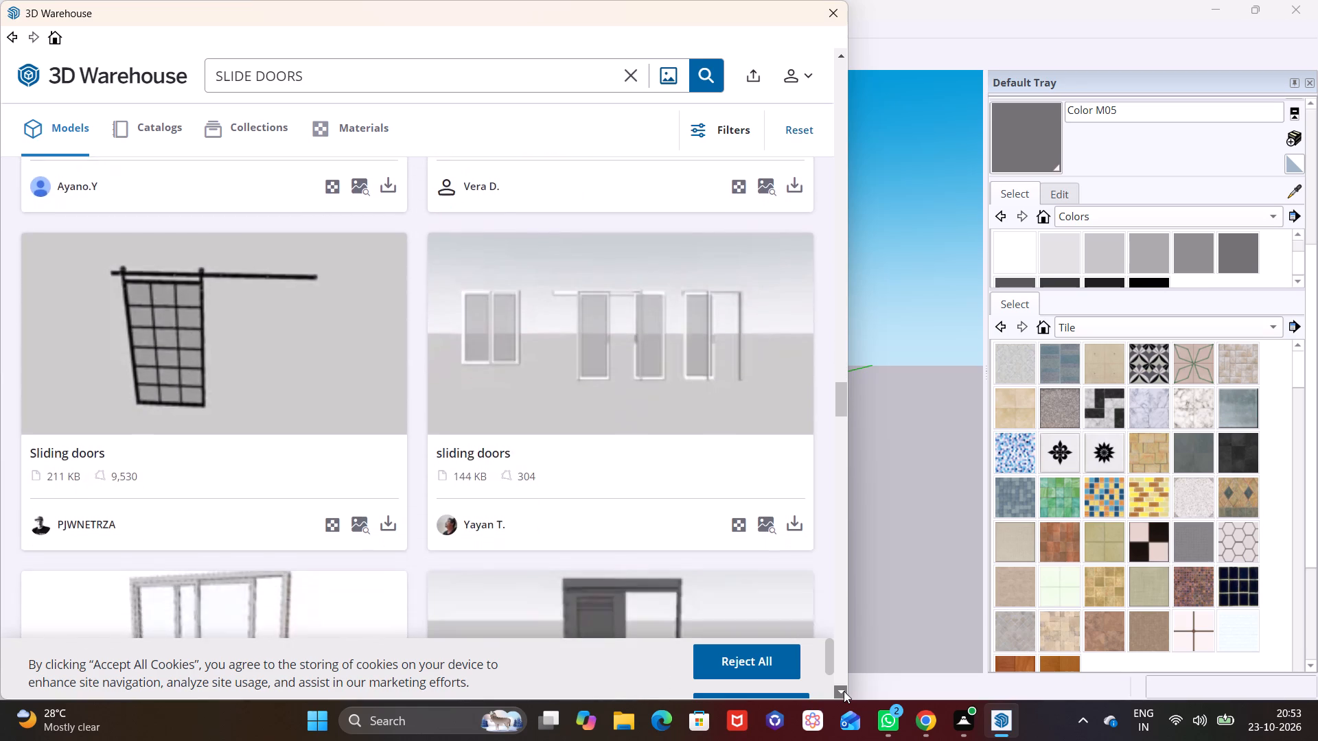
click(844, 691)
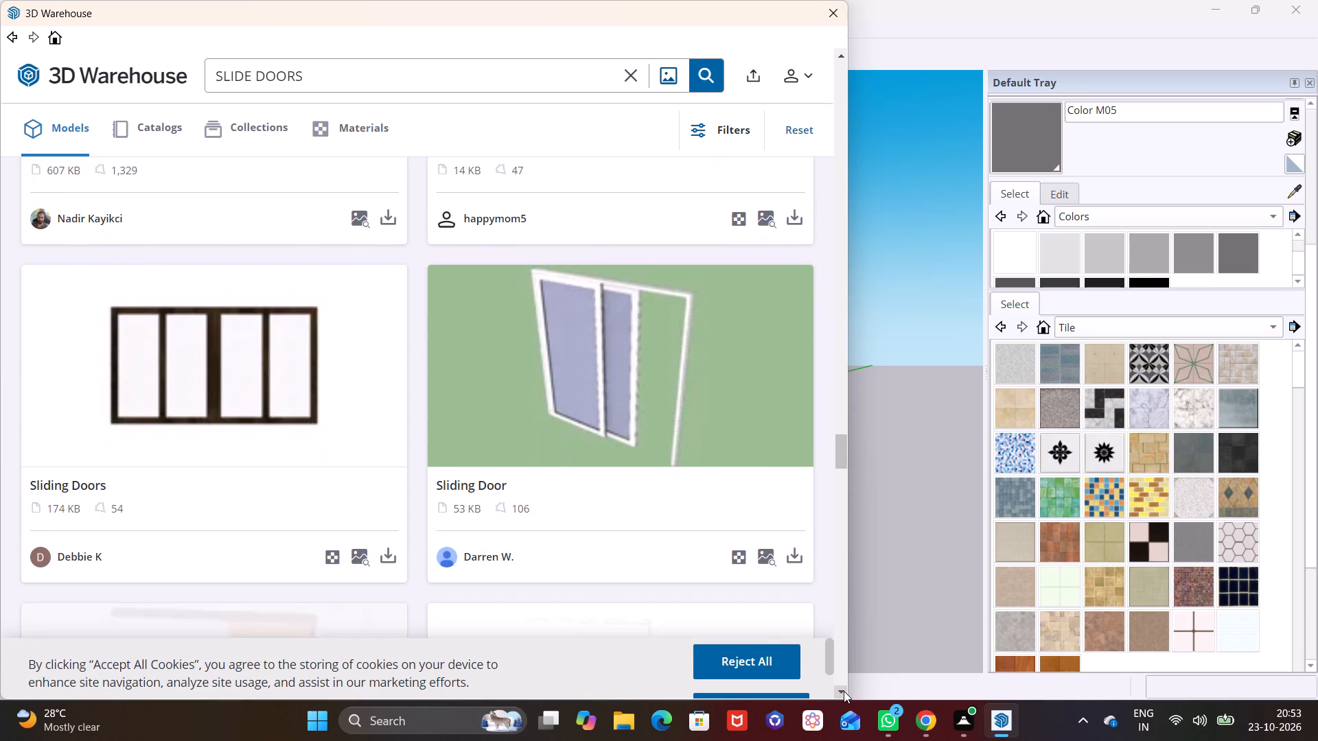
click(844, 691)
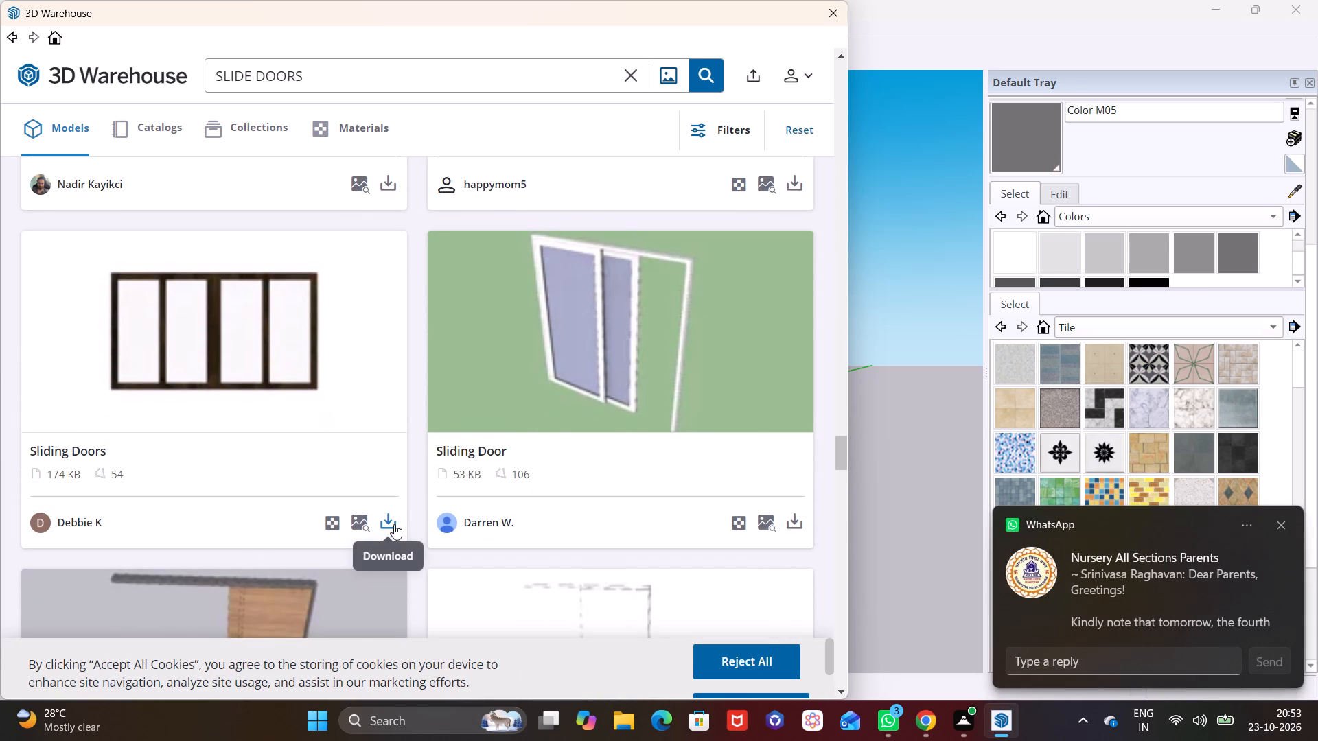
click(394, 524)
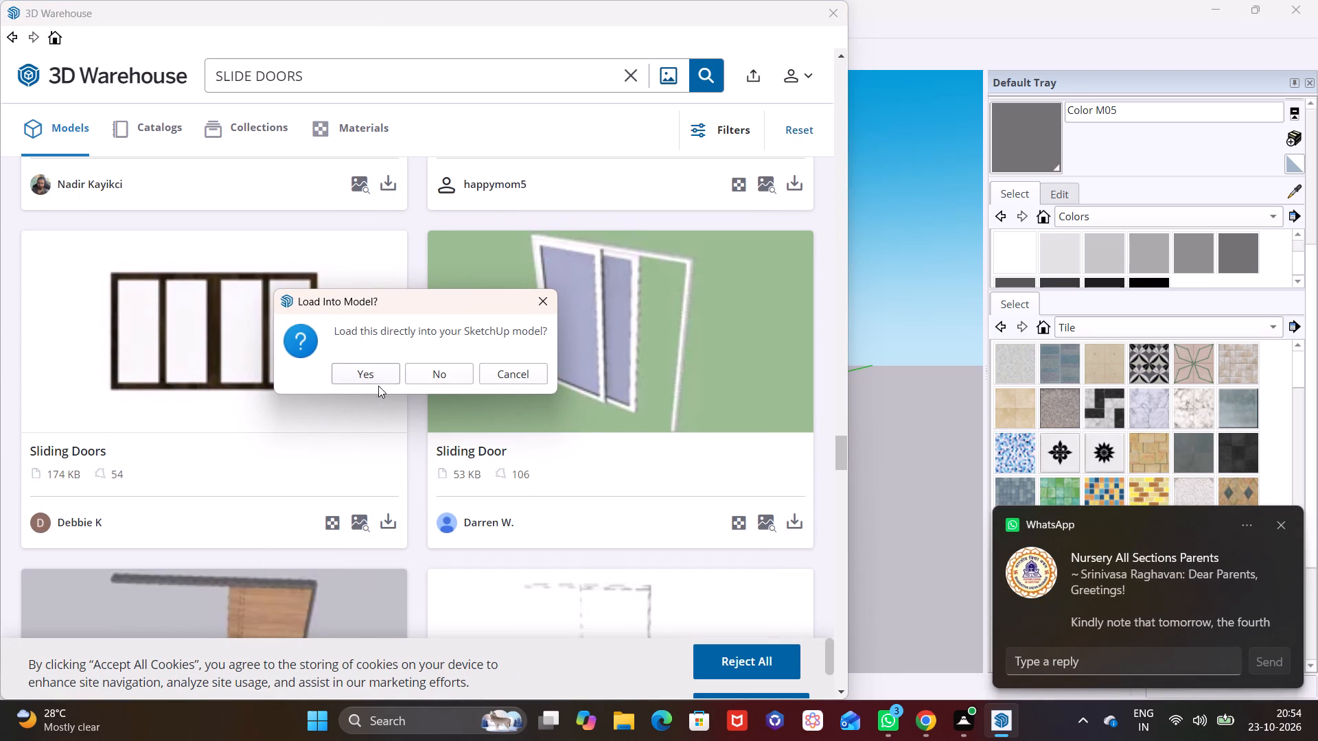
click(378, 375)
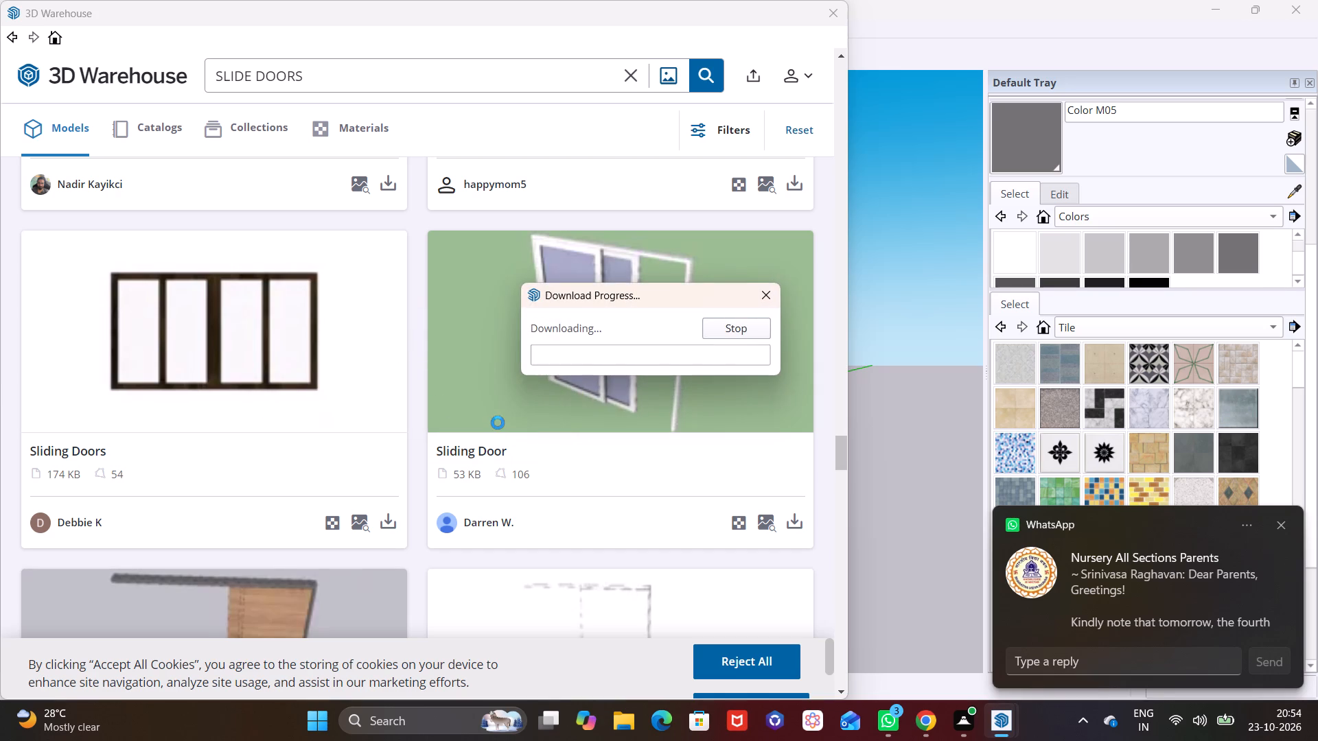
Place the four-panel sliding door component on the building's roof slab, above the balconies.
scroll(303, 550, down, 4)
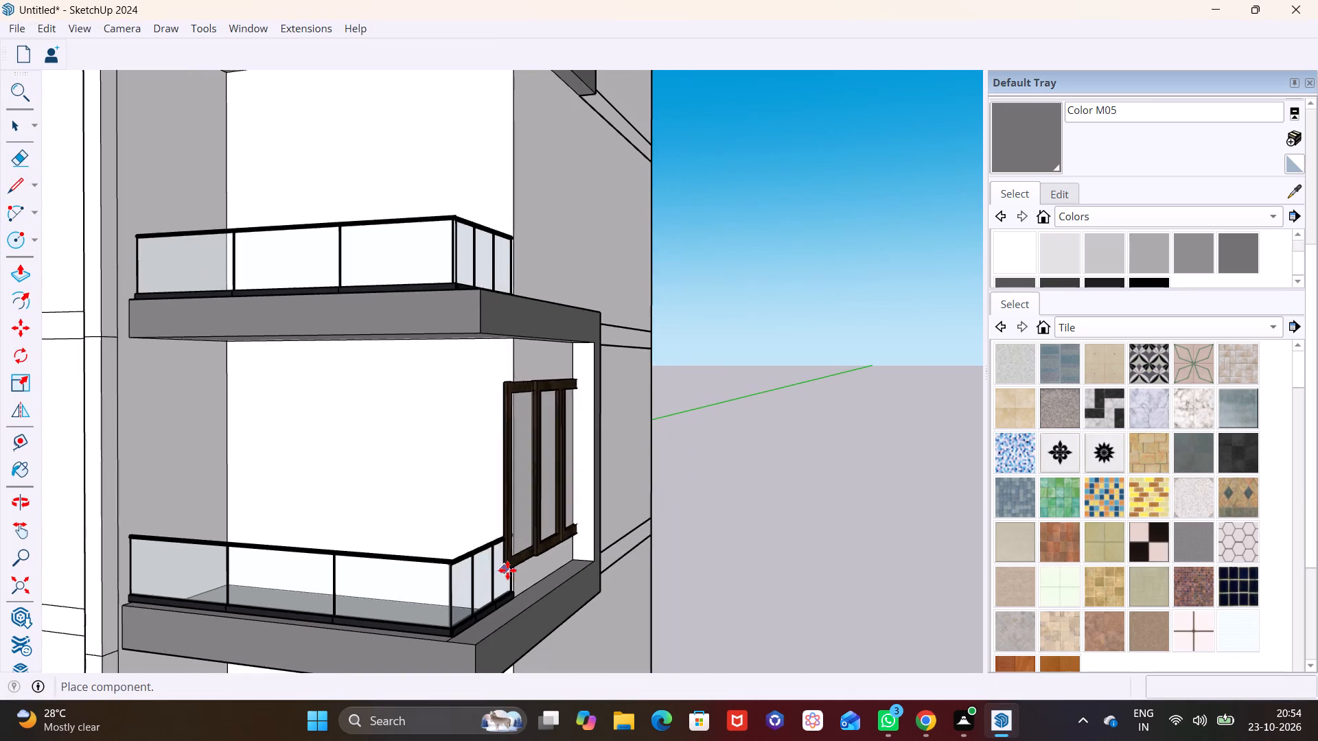
scroll(507, 570, down, 8)
scroll(216, 245, down, 3)
middle_click(207, 252)
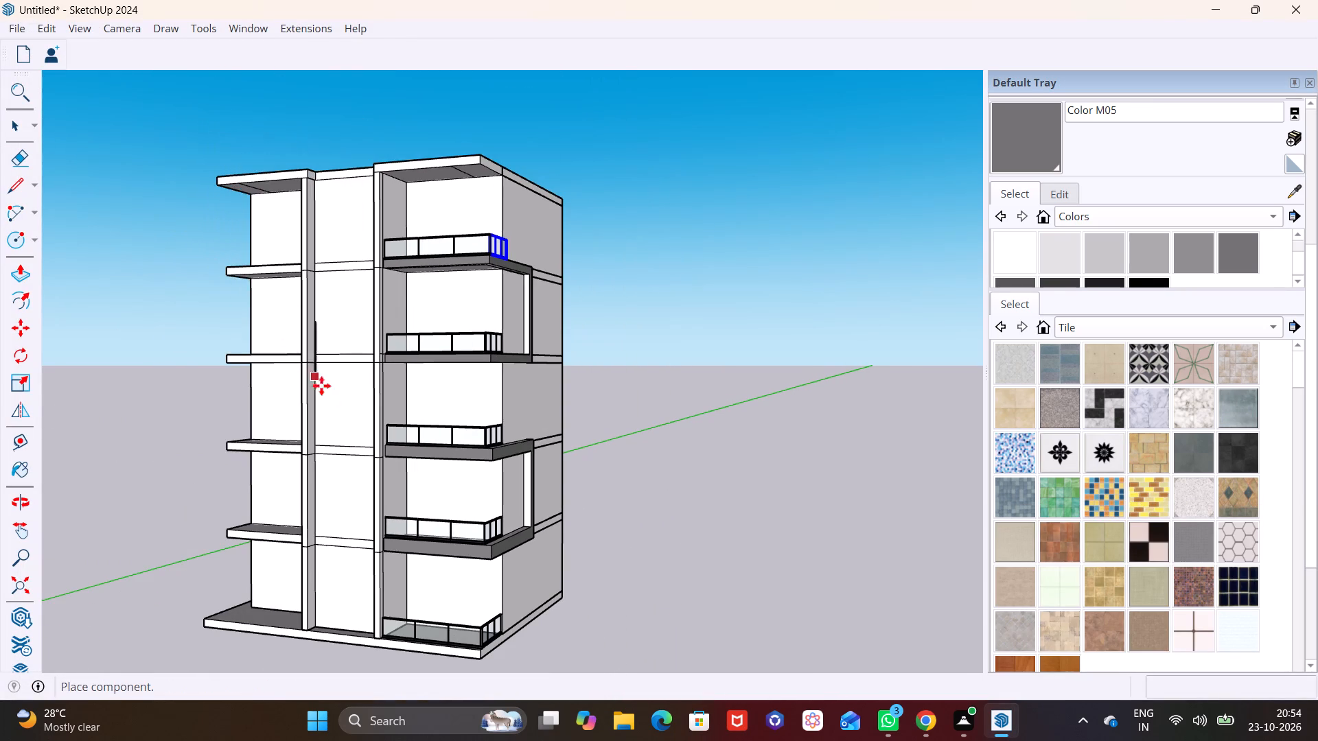
middle_drag(353, 410, 351, 177)
scroll(292, 381, down, 8)
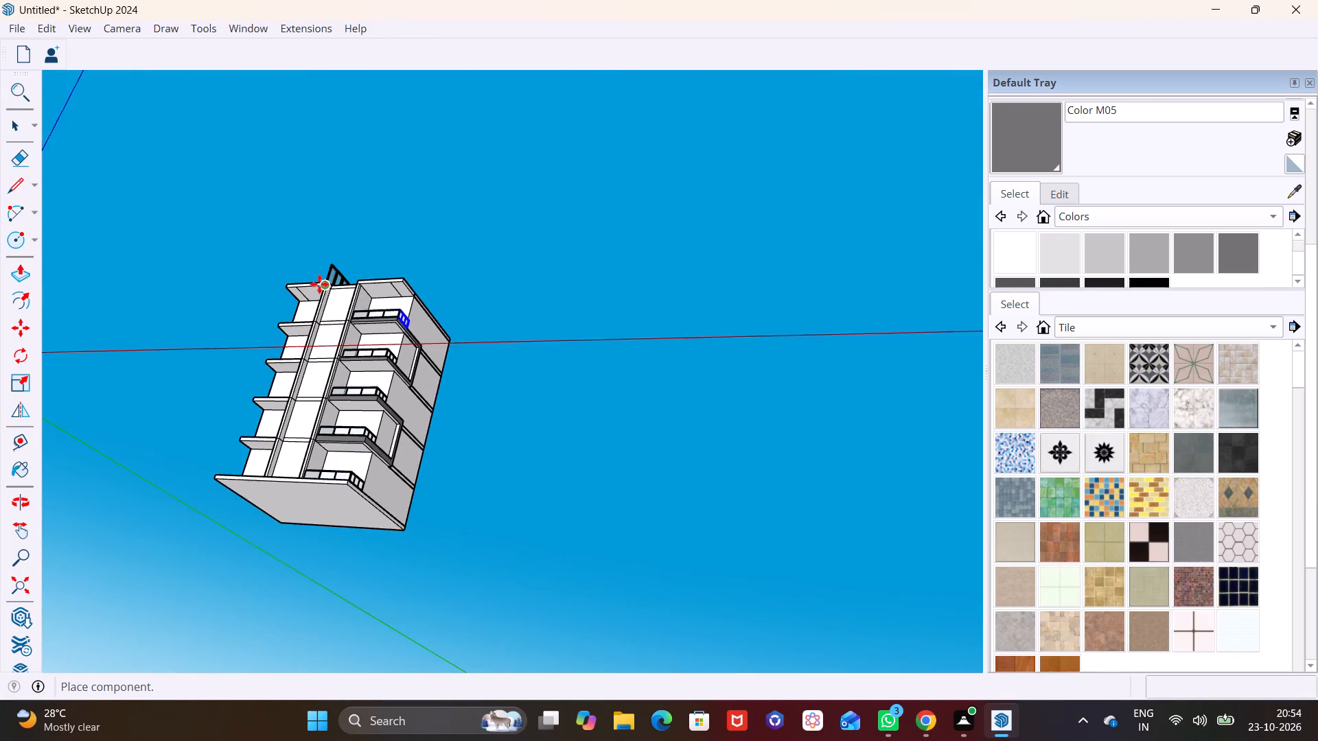
middle_drag(319, 292, 311, 434)
middle_drag(360, 334, 345, 482)
scroll(372, 307, up, 12)
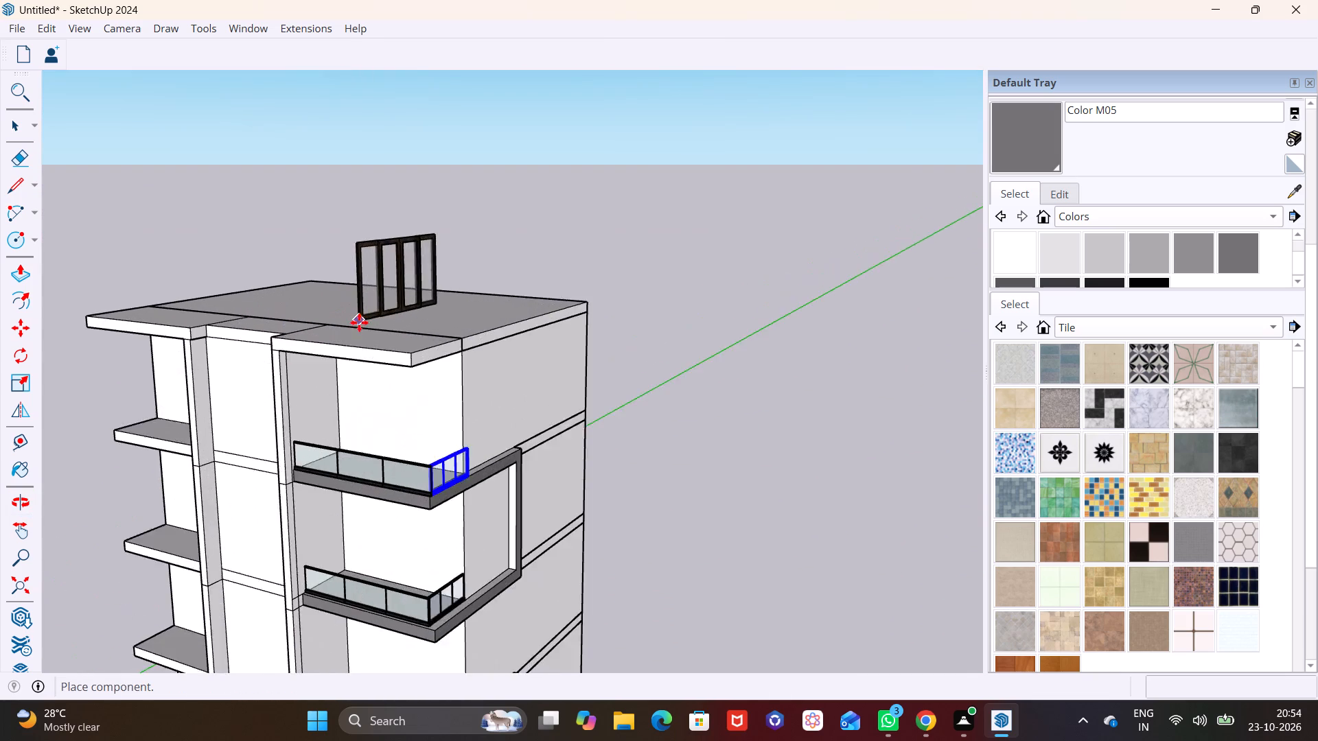
scroll(359, 322, up, 6)
click(327, 355)
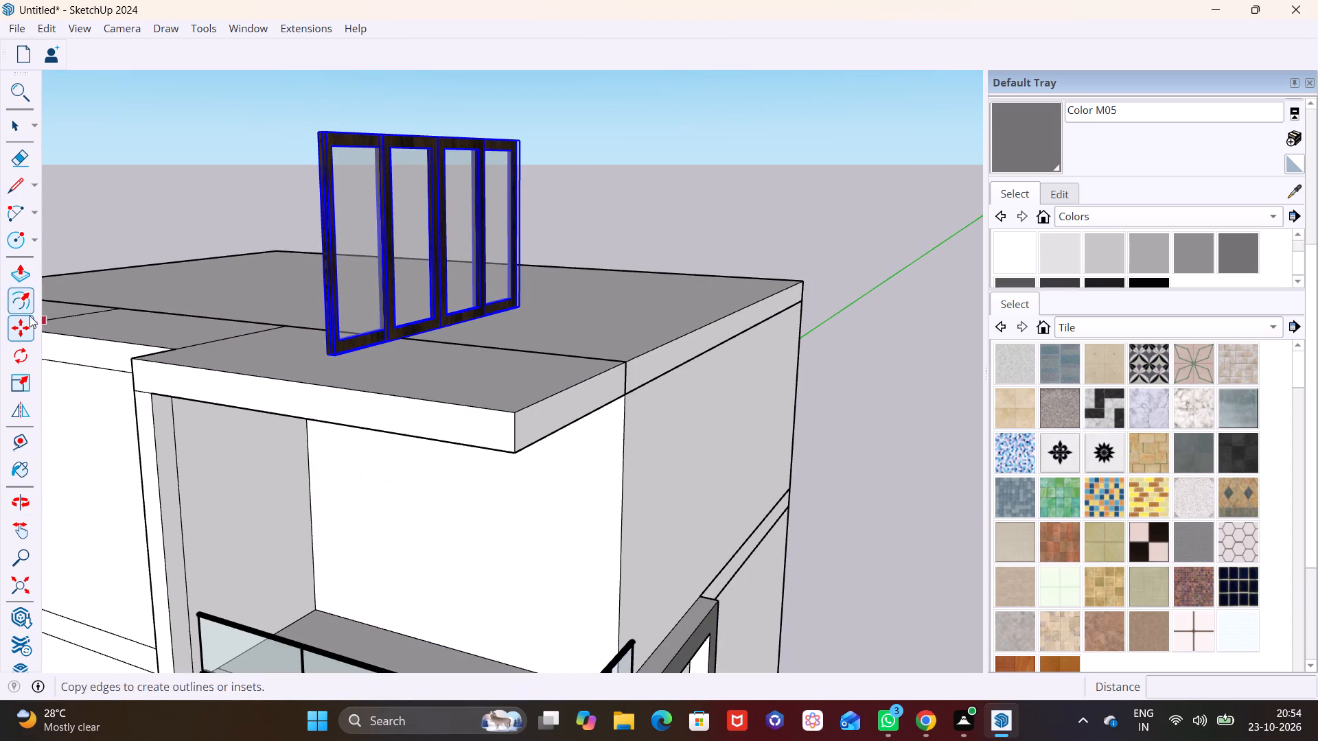
Rotate the sliding door about a quarter turn flat on the roof so it faces the balcony front.
drag(18, 355, 25, 349)
click(566, 285)
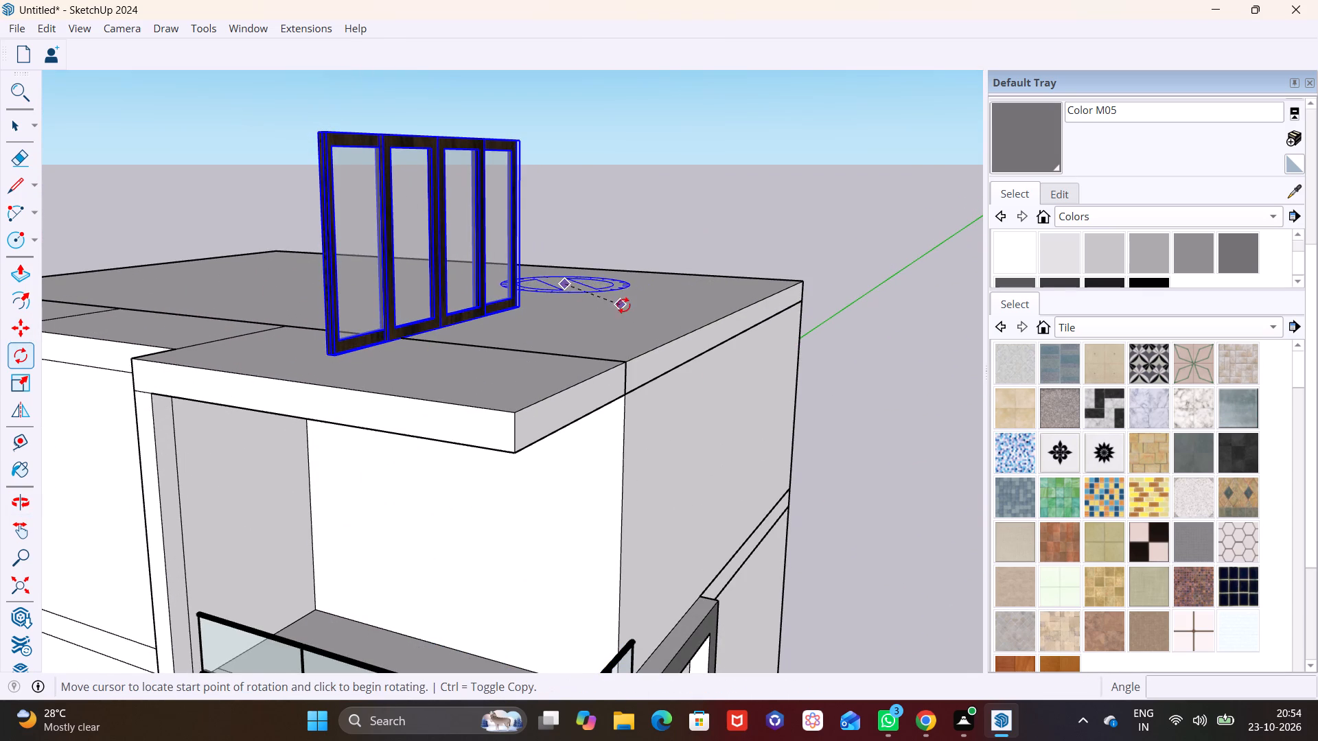
click(656, 298)
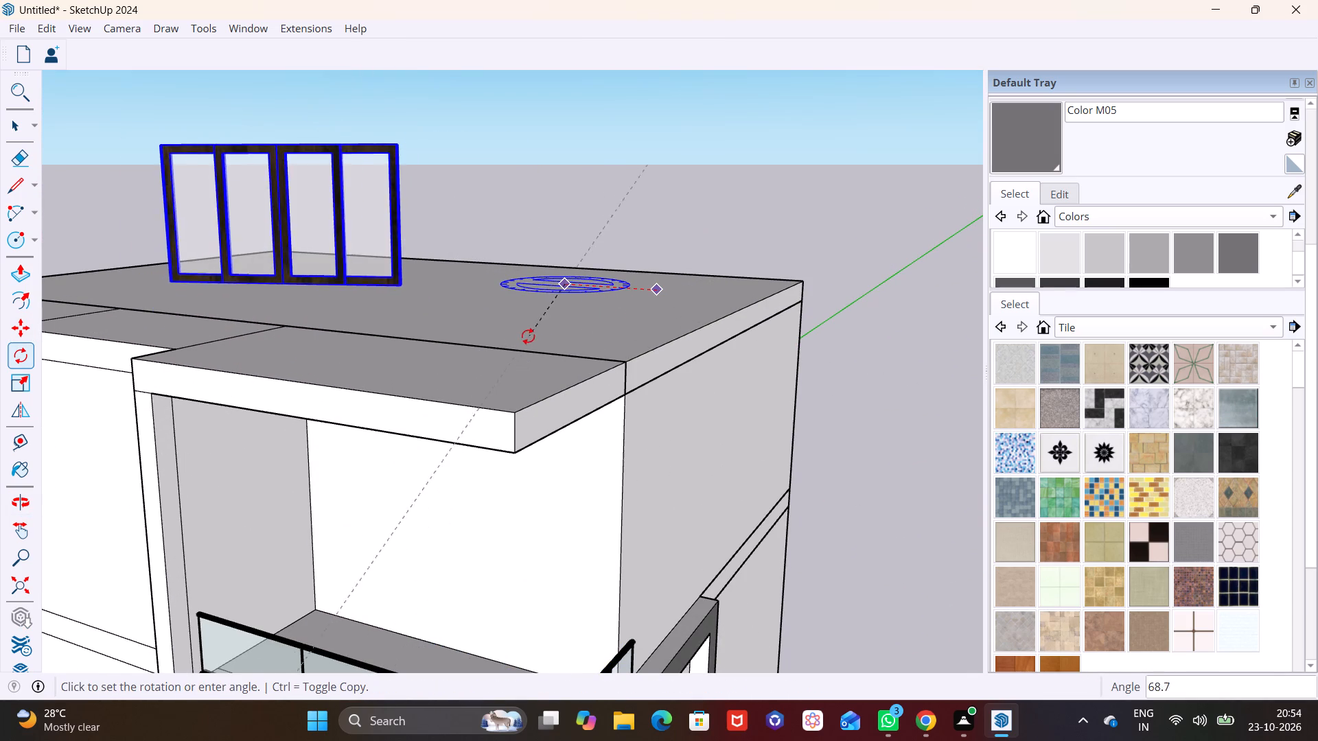
click(465, 309)
scroll(498, 312, up, 2)
scroll(568, 320, down, 2)
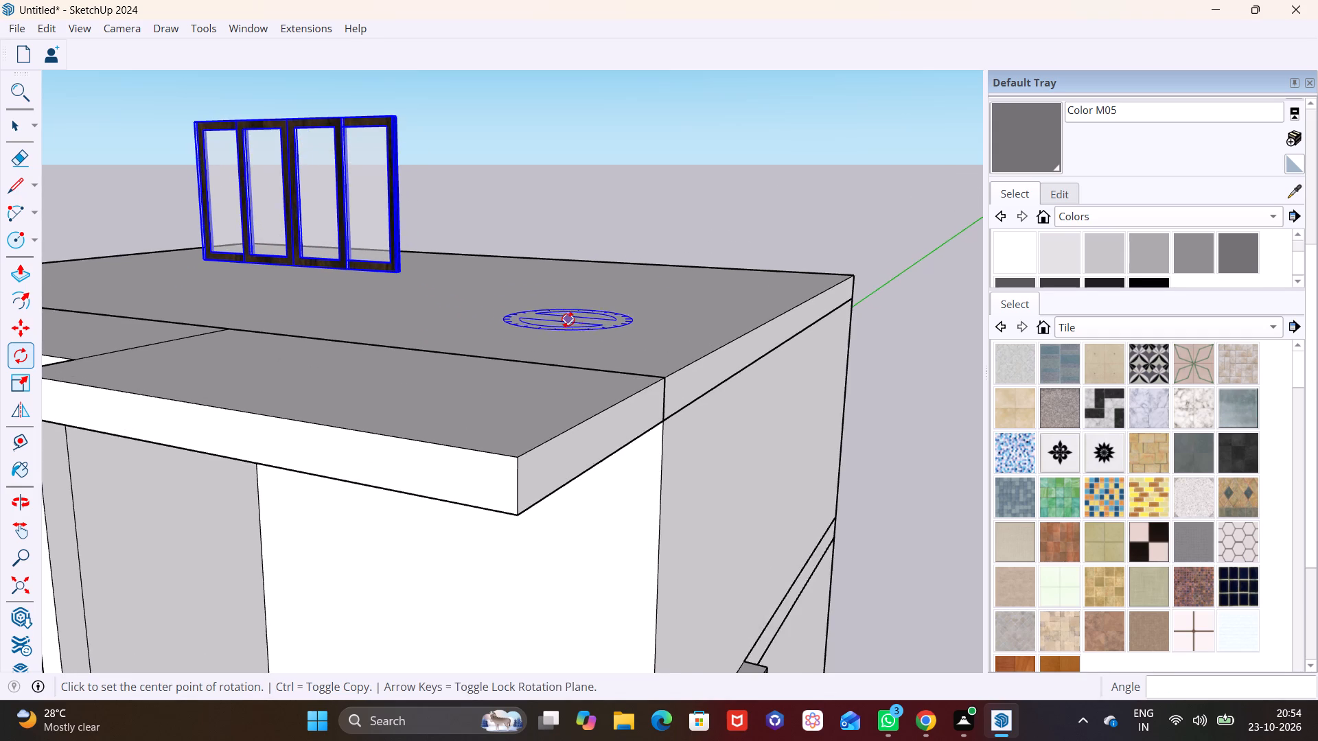
scroll(568, 320, down, 5)
Move the door from the roof down to the top balcony's back wall and shift it about 3' 11" toward the open corner.
key(m)
click(468, 290)
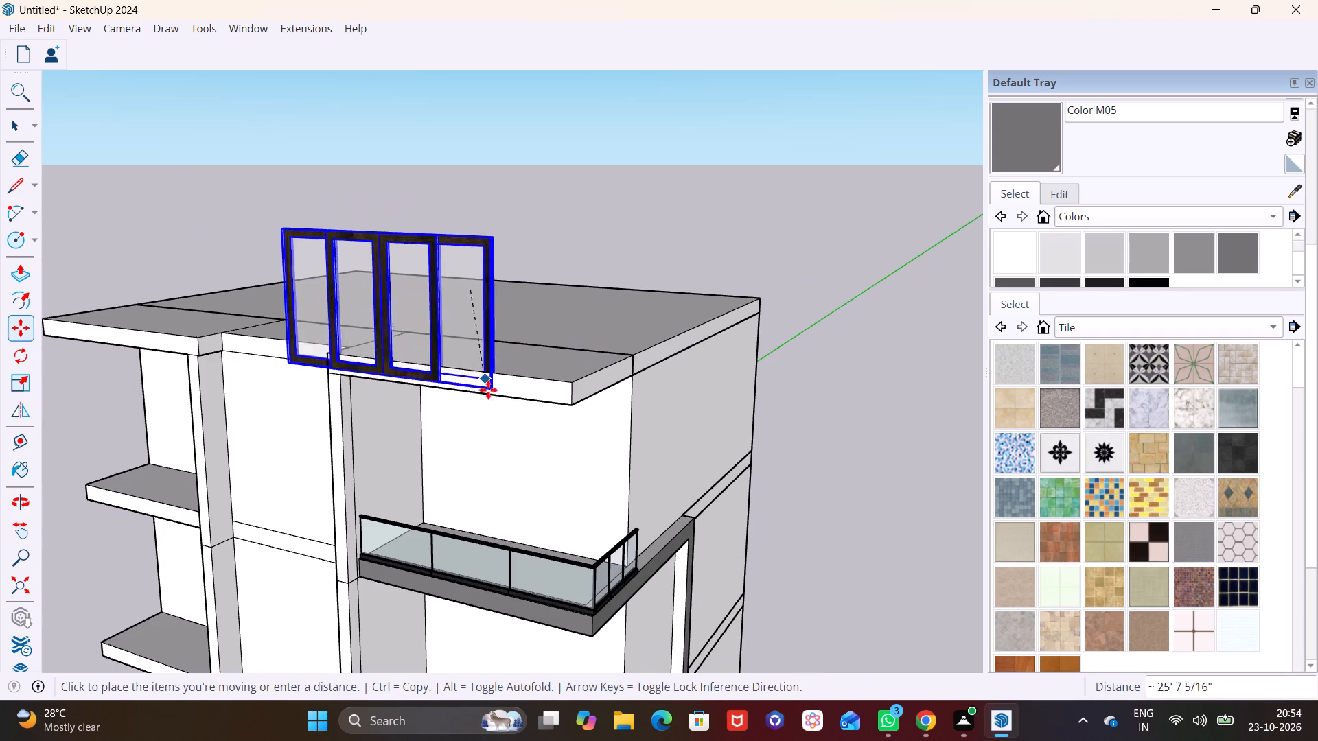
scroll(577, 524, down, 16)
middle_drag(533, 561, 281, 453)
scroll(441, 519, up, 13)
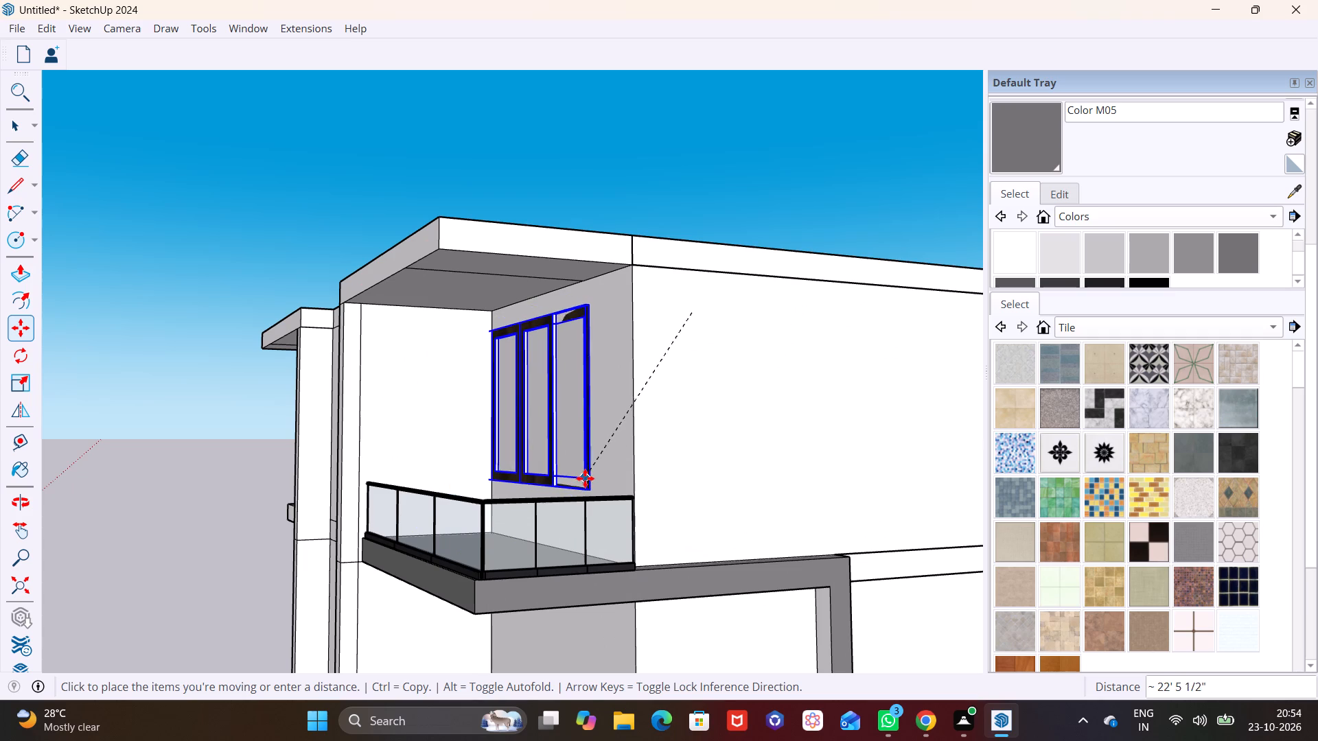
click(586, 479)
middle_drag(592, 483, 820, 512)
scroll(764, 493, up, 4)
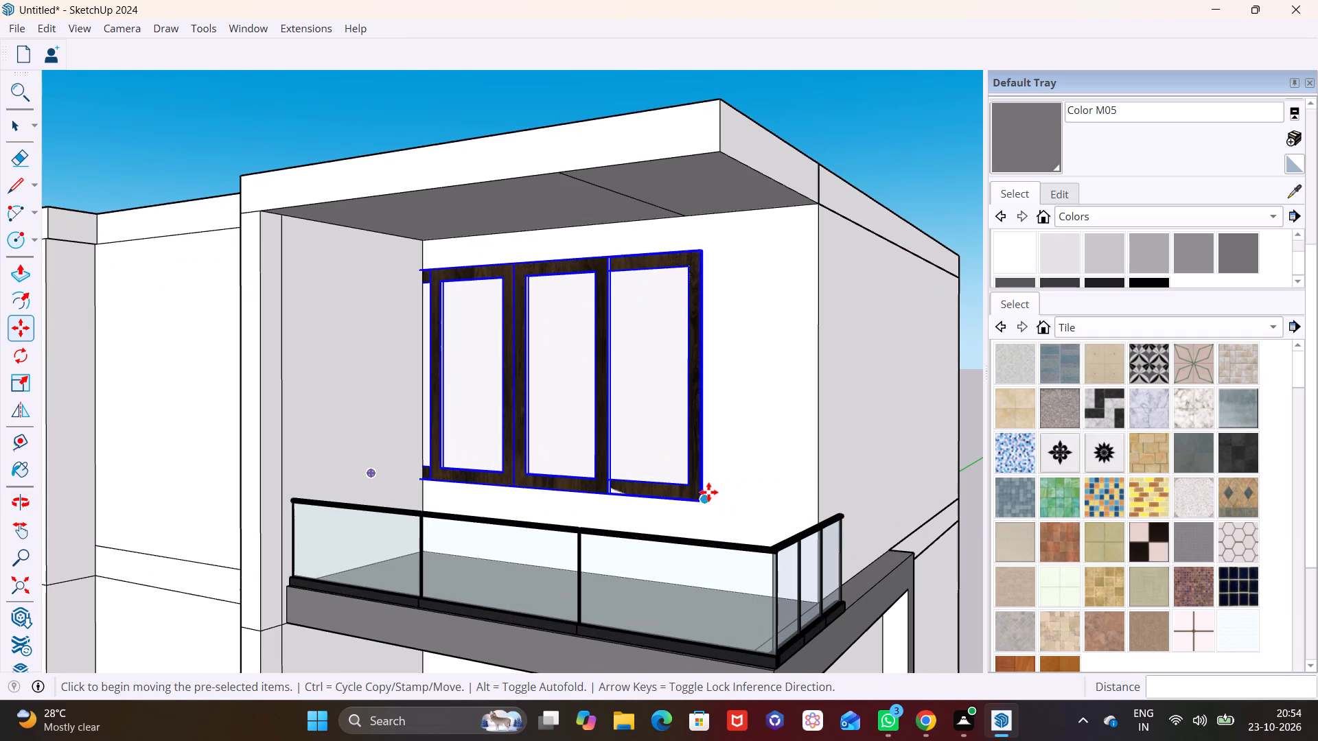
click(707, 494)
click(775, 524)
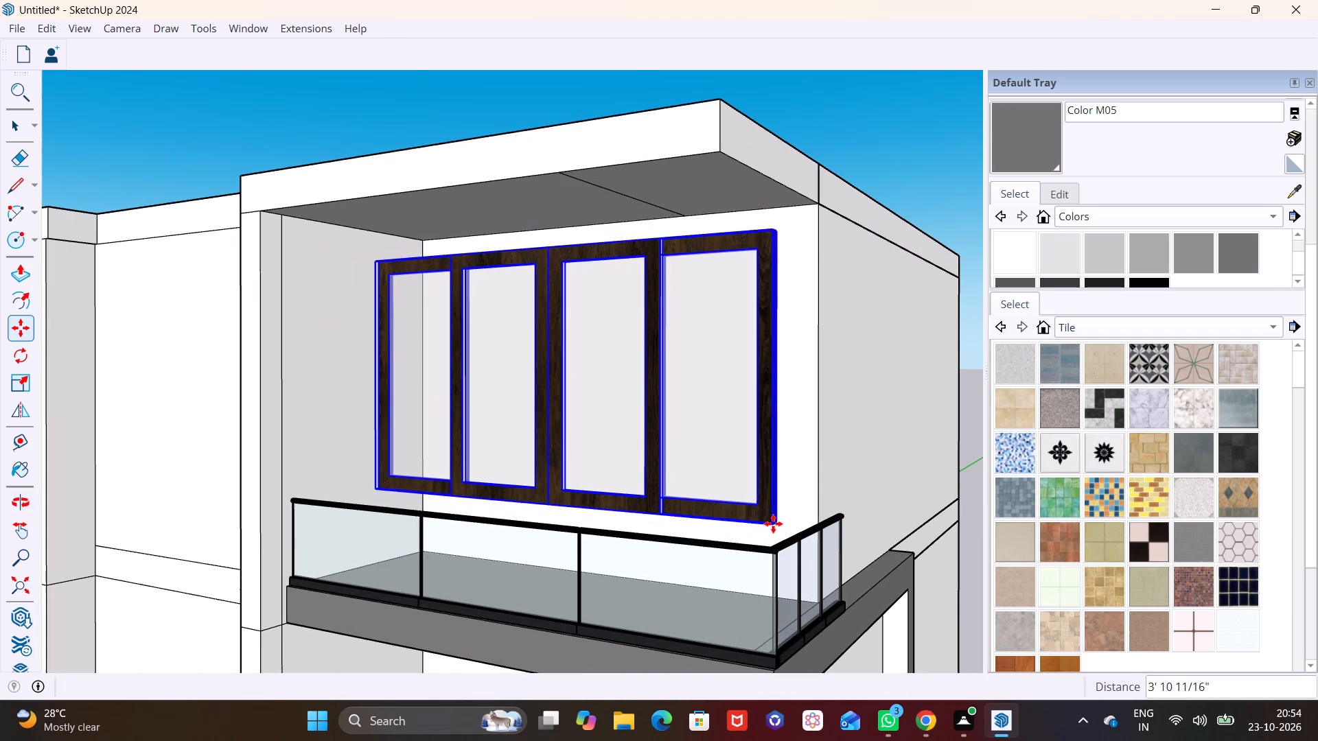
Scale the door's width along the green axis to 0.58, keeping the end near the balcony's inner side wall fixed.
middle_drag(669, 517, 791, 528)
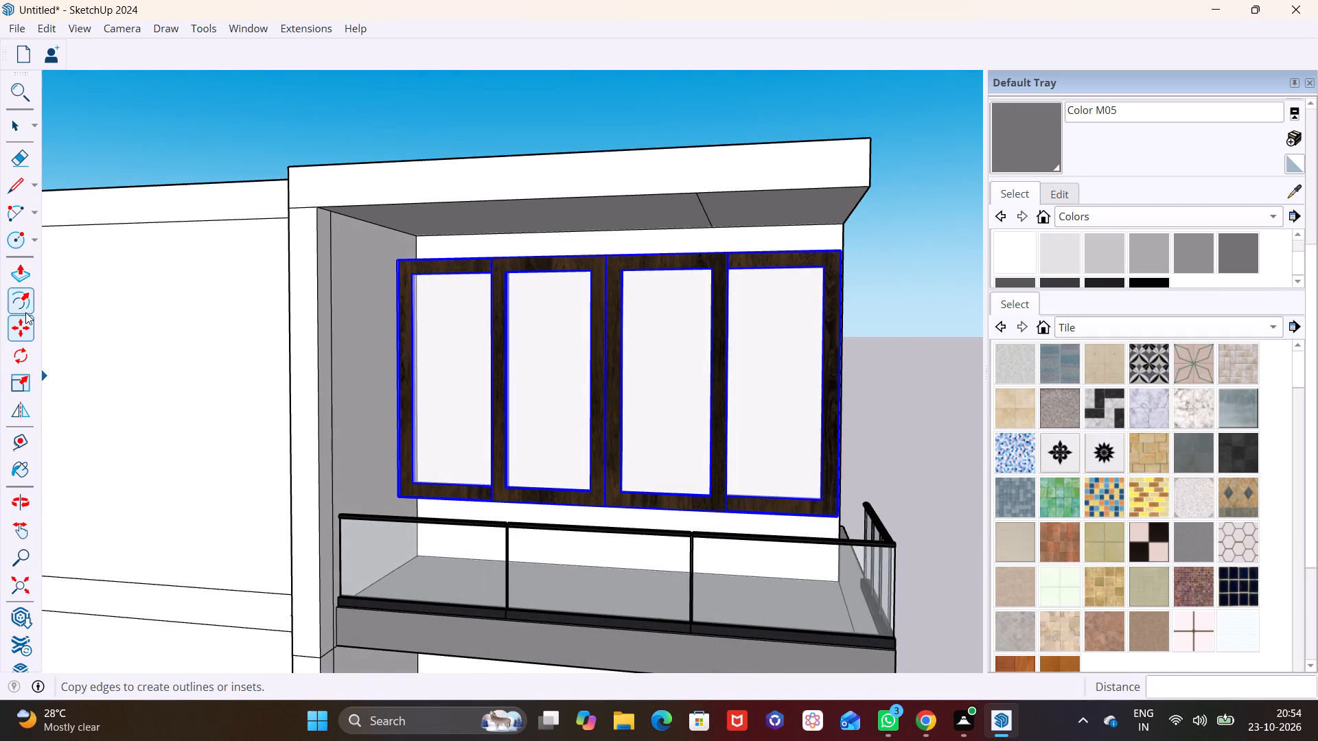
click(26, 309)
click(23, 390)
key(space)
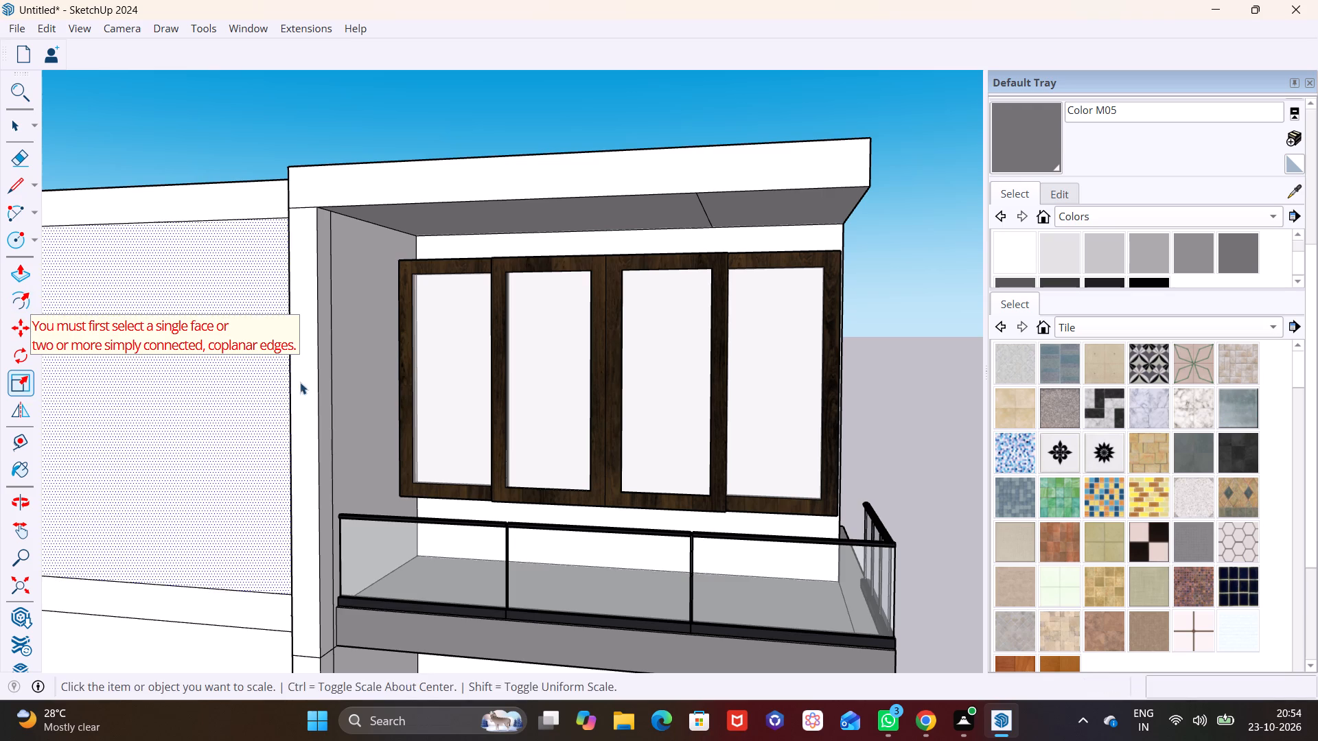
click(409, 371)
click(22, 389)
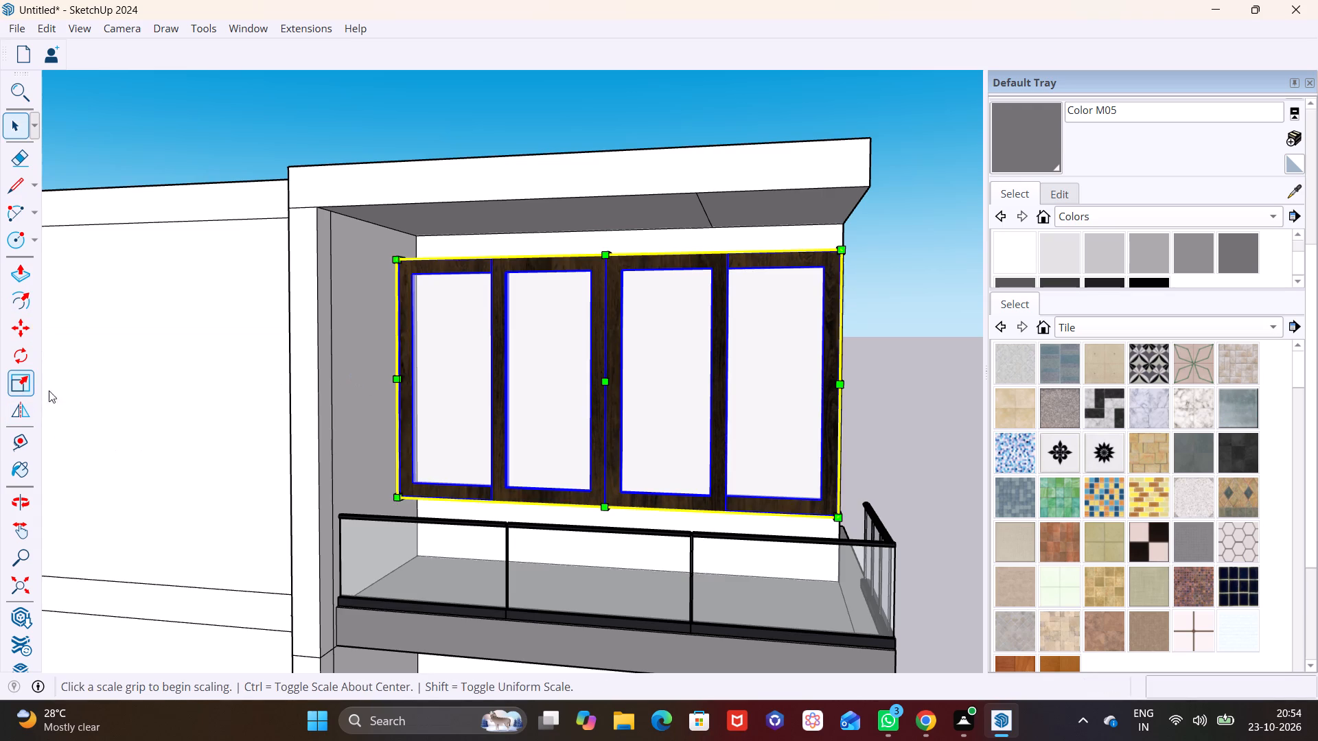
scroll(798, 493, up, 1)
middle_drag(715, 457, 420, 506)
scroll(703, 450, up, 6)
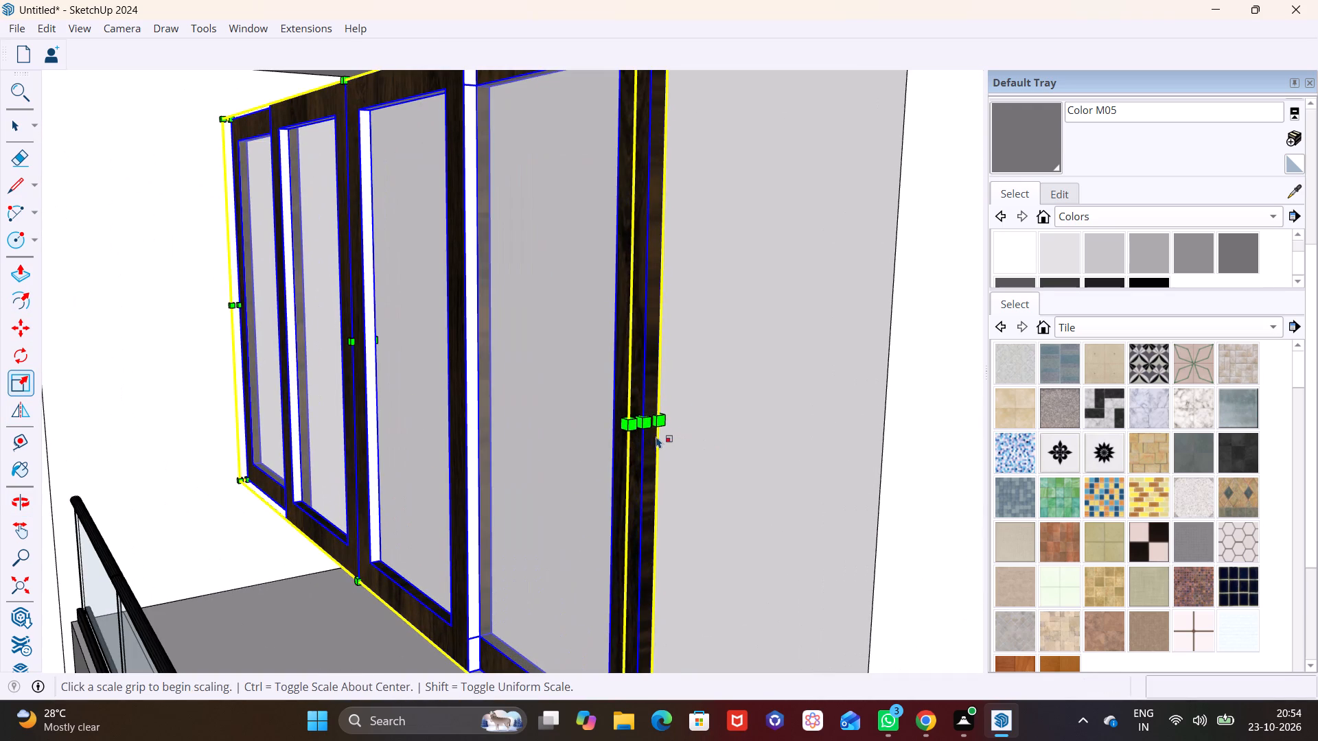
click(642, 425)
click(385, 365)
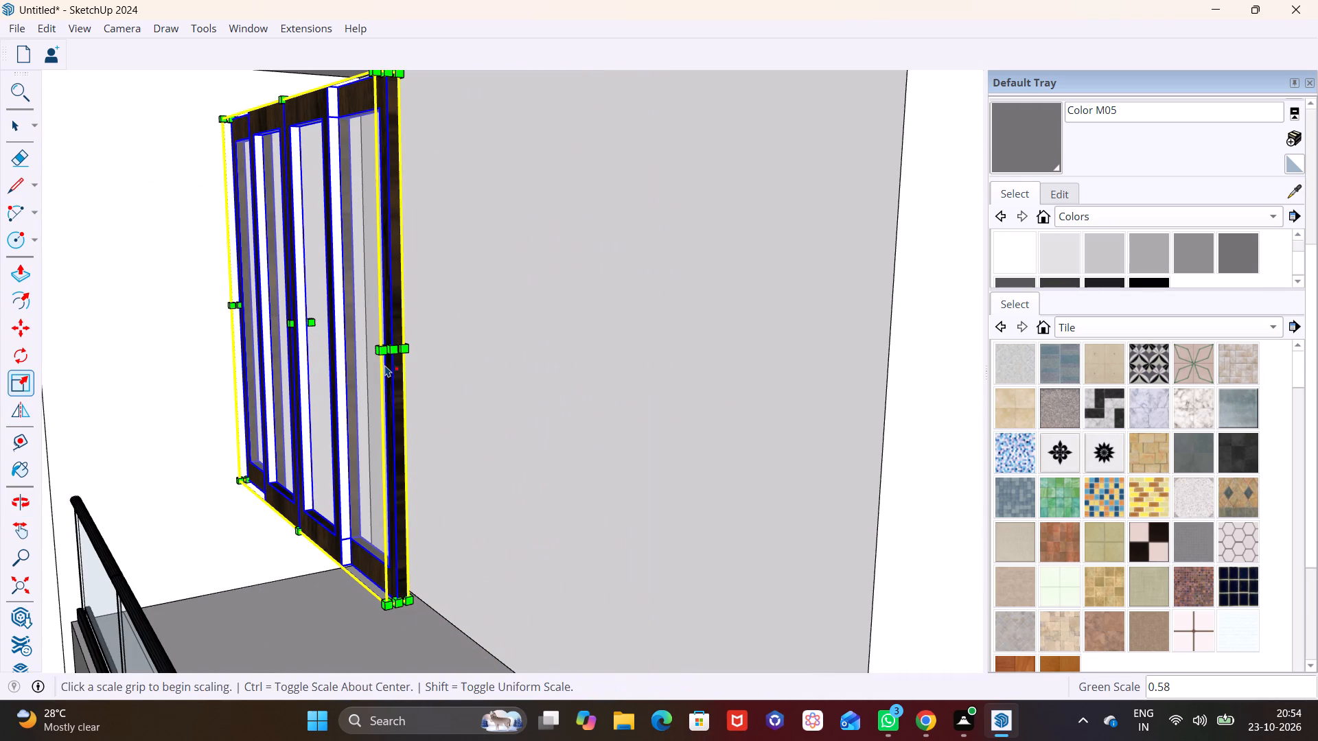
key(space)
Move the door about 4' 8" so its base rests on the top balcony floor against the back wall.
middle_drag(453, 445, 824, 463)
scroll(847, 477, down, 7)
shift+middle_drag(762, 475, 340, 475)
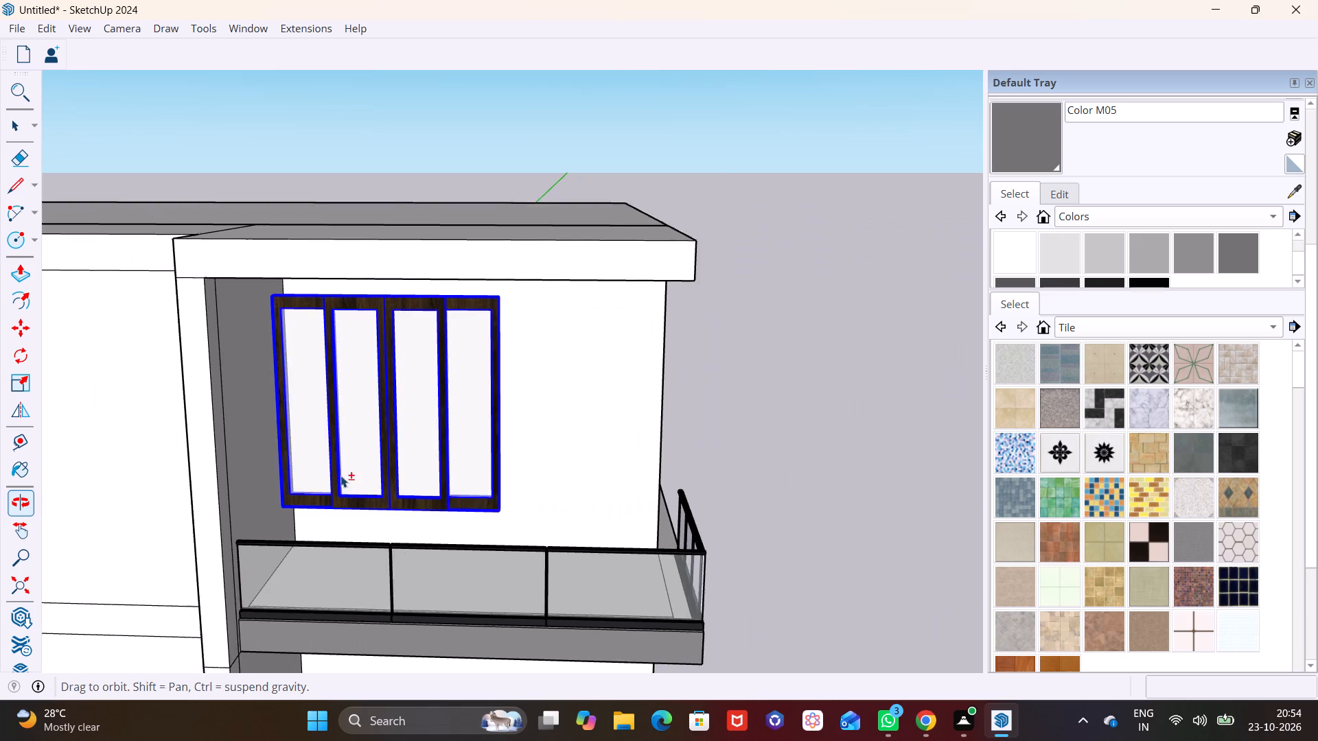
shift+scroll(343, 475, down, 1)
shift+middle_drag(340, 475, 346, 475)
click(487, 499)
scroll(487, 499, up, 7)
key(m)
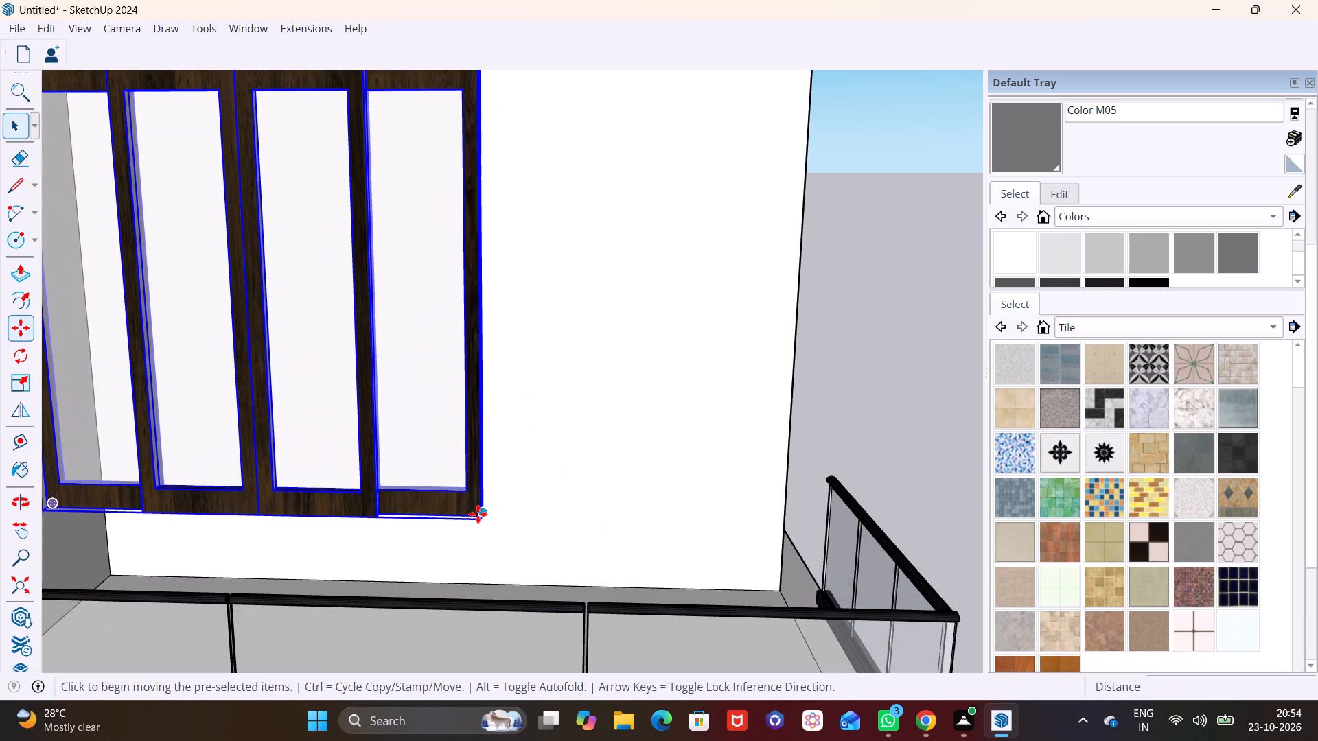
middle_drag(475, 514, 339, 523)
scroll(345, 523, up, 1)
drag(364, 503, 373, 503)
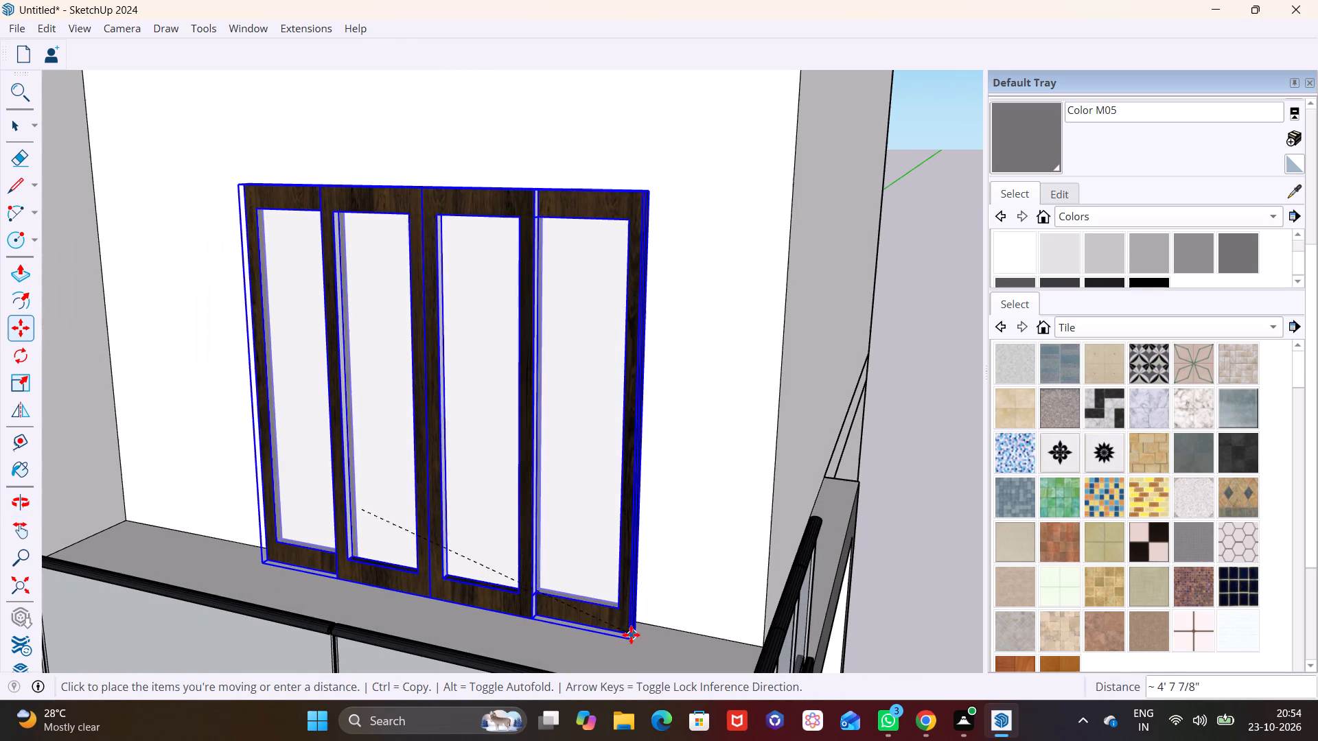
click(637, 626)
key(space)
Nudge the door out of the back wall by 2 1/8", and adjust it about another 4 9/16" along the balcony floor.
middle_drag(583, 631, 380, 645)
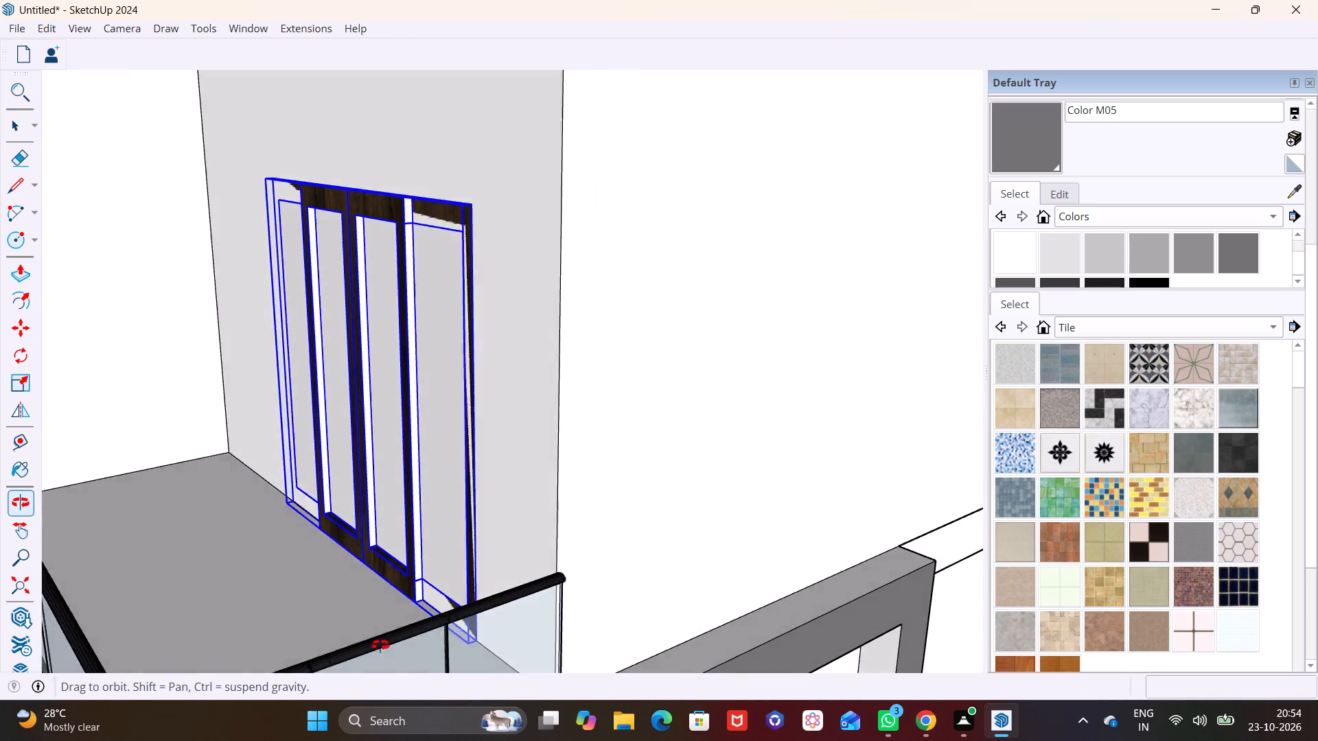
middle_drag(380, 645, 386, 677)
middle_drag(465, 643, 489, 656)
shift+middle_drag(346, 581, 338, 460)
scroll(339, 459, up, 3)
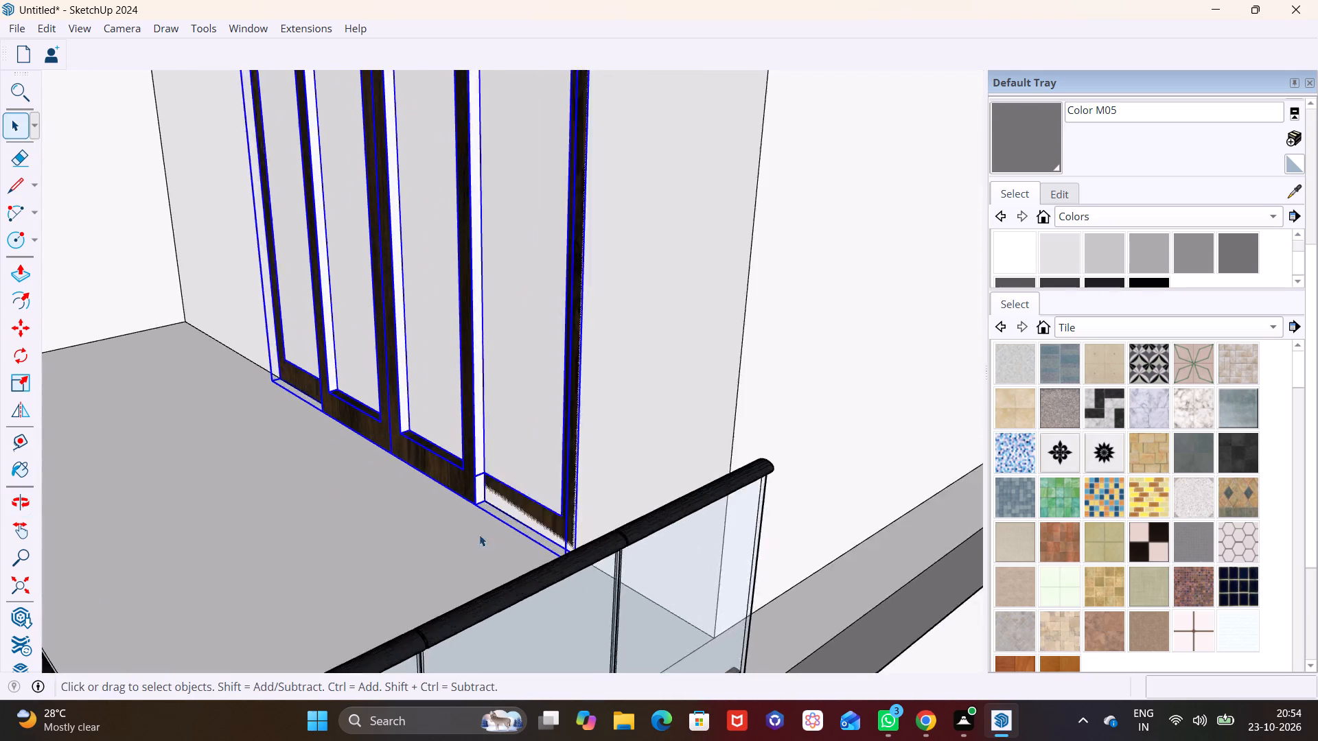
scroll(479, 534, up, 1)
middle_drag(484, 536, 481, 581)
key(m)
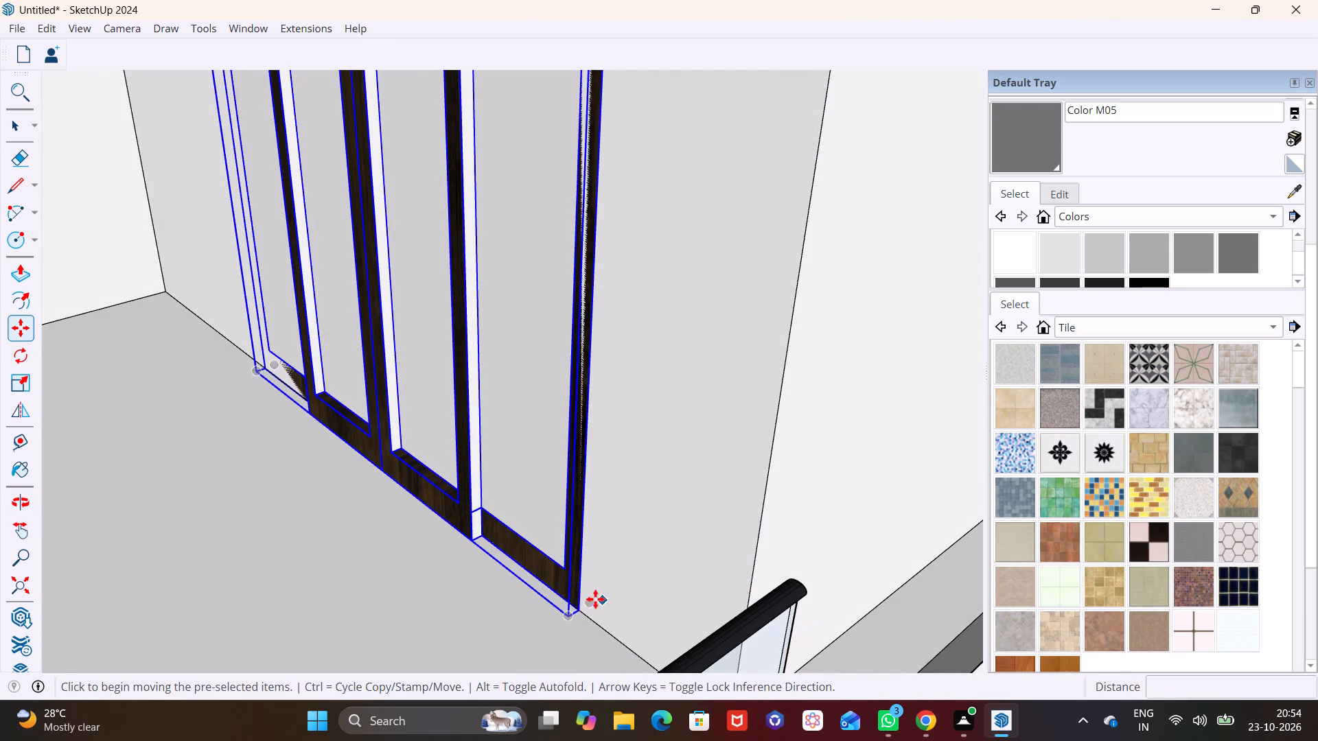
click(566, 612)
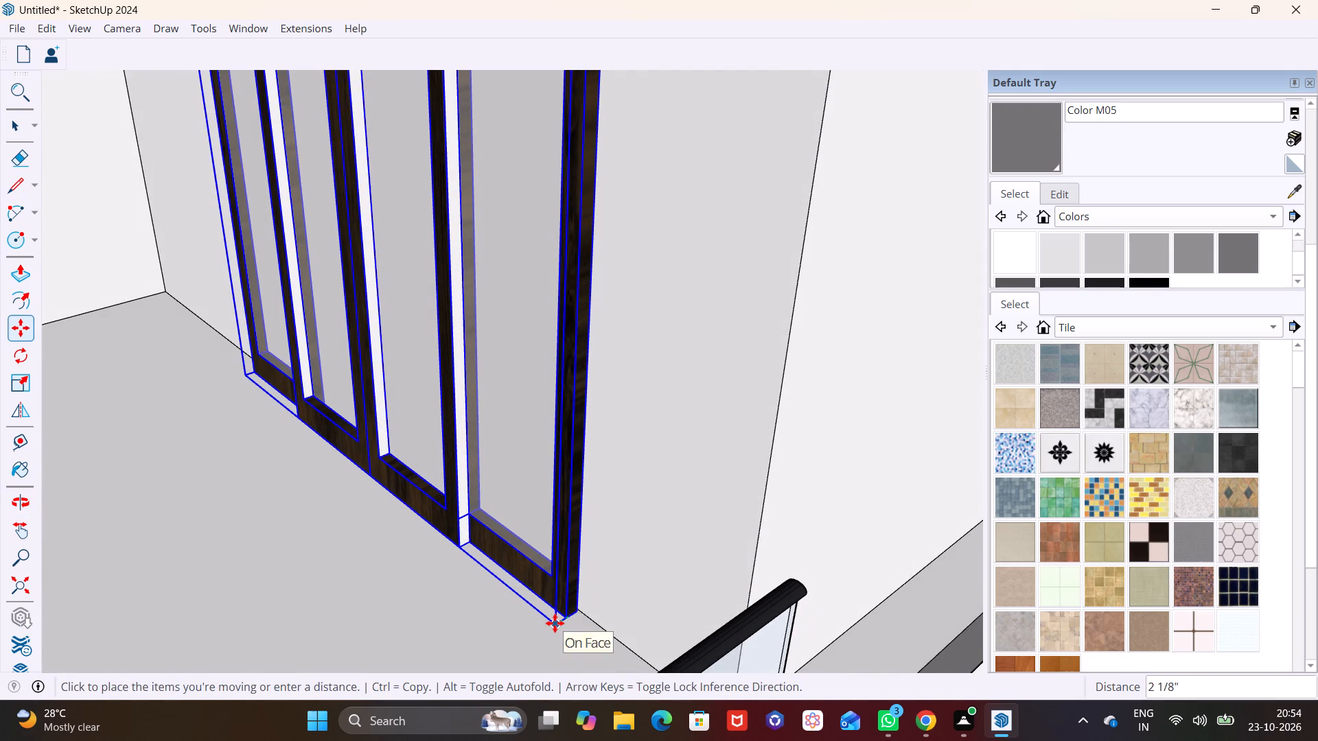
click(555, 623)
key(m)
drag(500, 623, 499, 617)
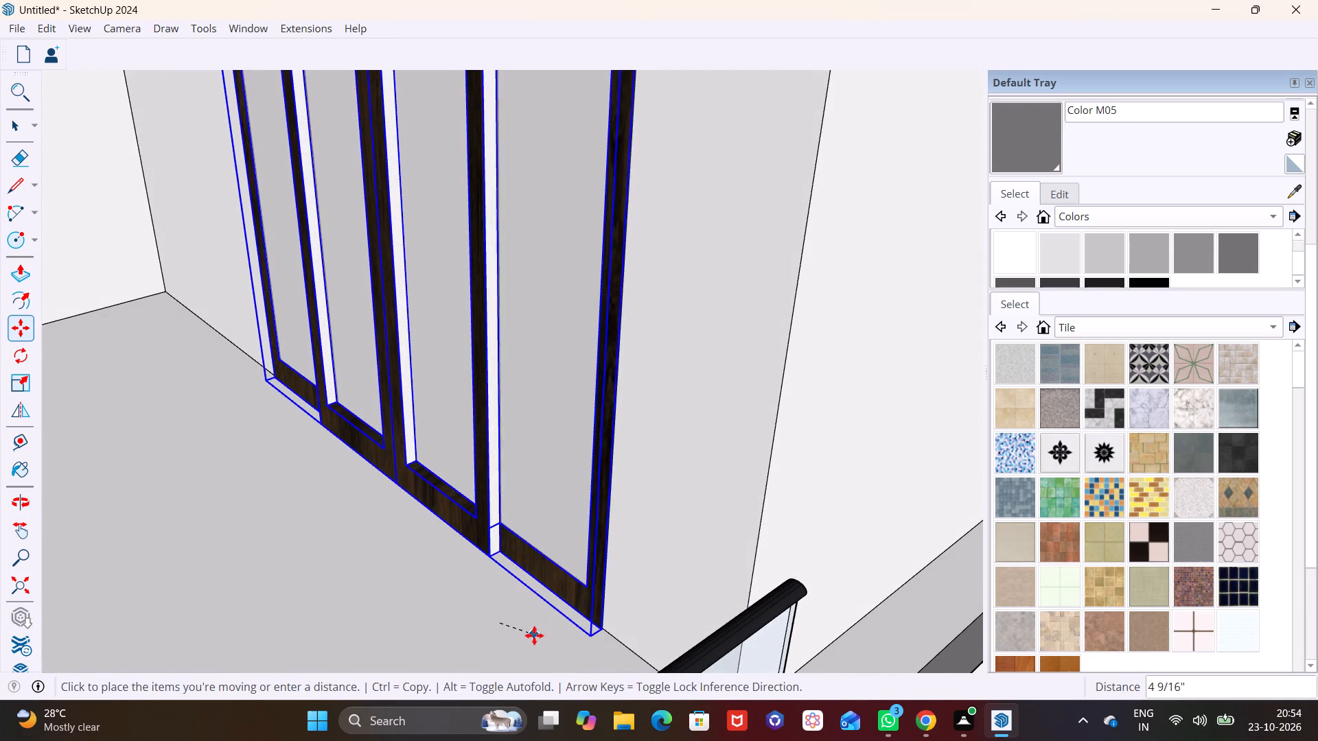
click(536, 643)
key(space)
Examine the door's fit and proportions against the top balcony's back wall from several angles.
scroll(431, 591, down, 3)
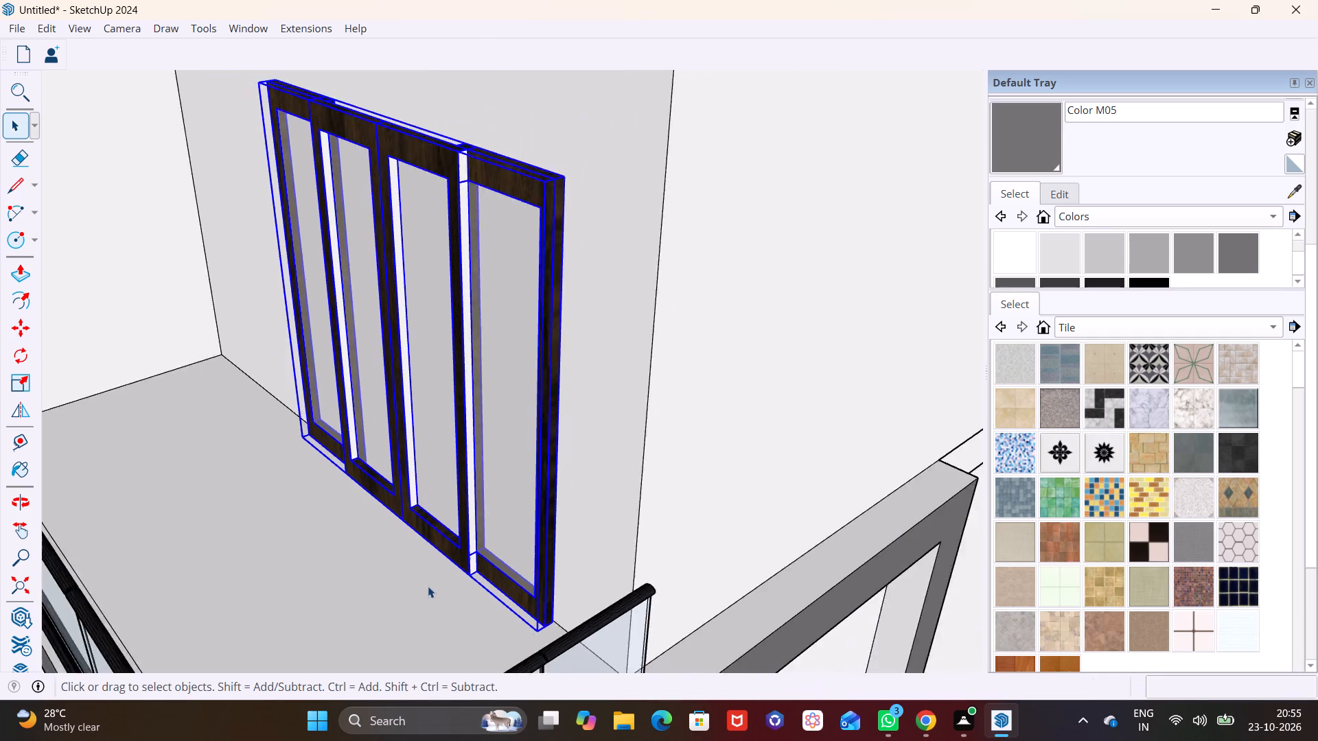
scroll(428, 586, down, 2)
middle_drag(424, 583, 651, 502)
click(795, 381)
click(848, 380)
scroll(717, 356, down, 2)
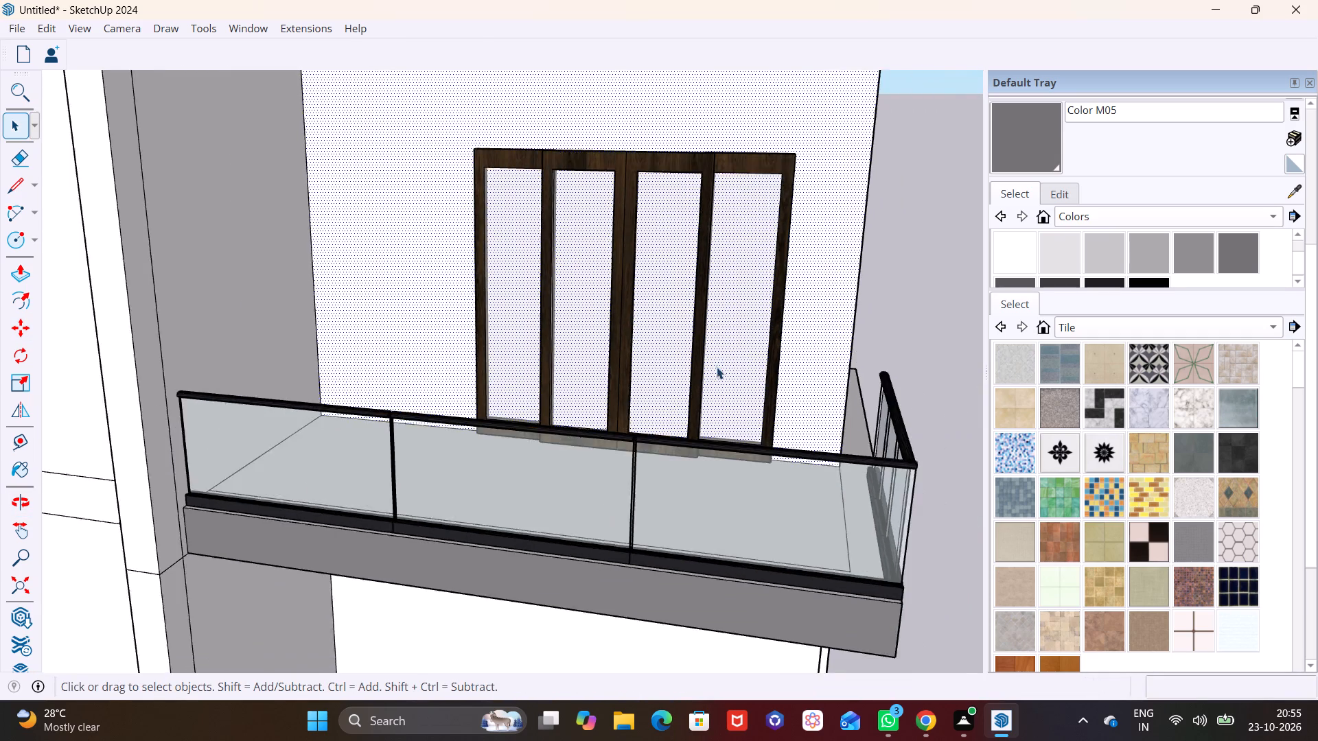
scroll(717, 367, down, 5)
middle_drag(754, 433, 837, 353)
scroll(730, 365, up, 4)
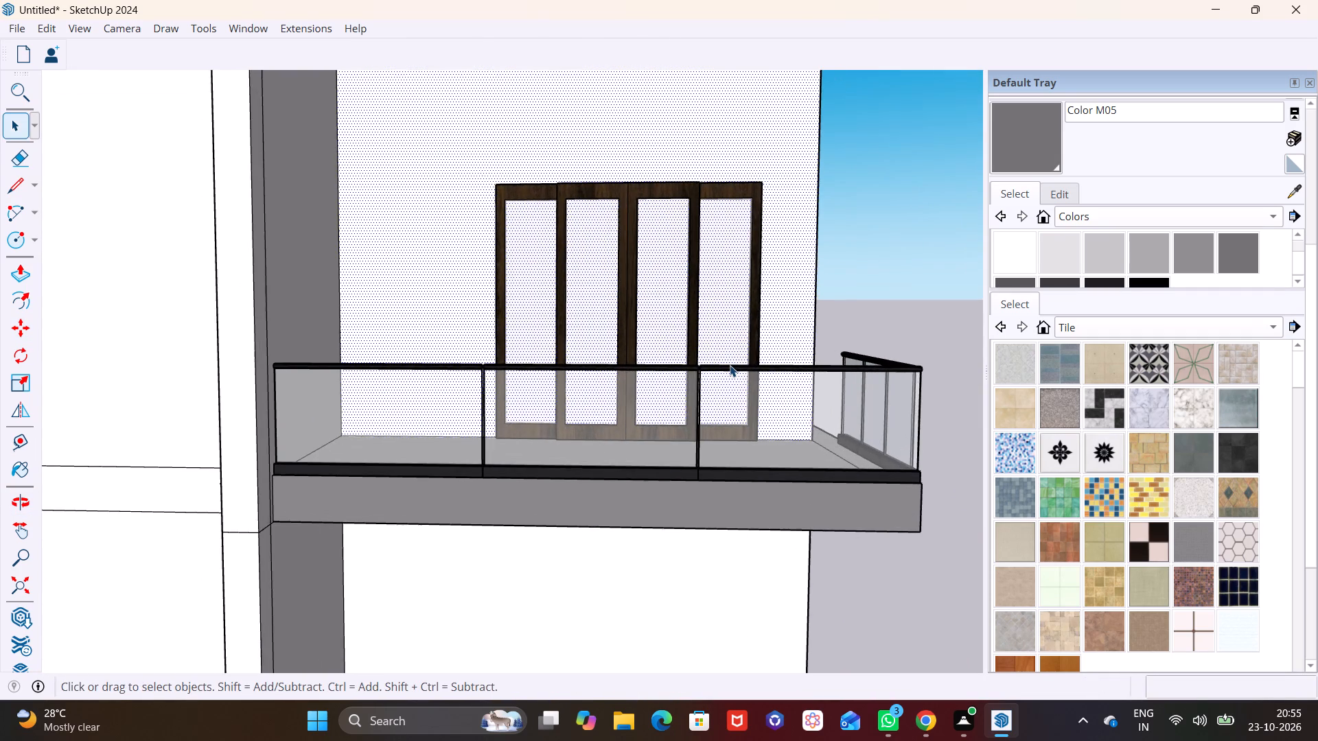
middle_drag(755, 377, 781, 401)
scroll(754, 379, up, 1)
shift+middle_drag(752, 369, 754, 480)
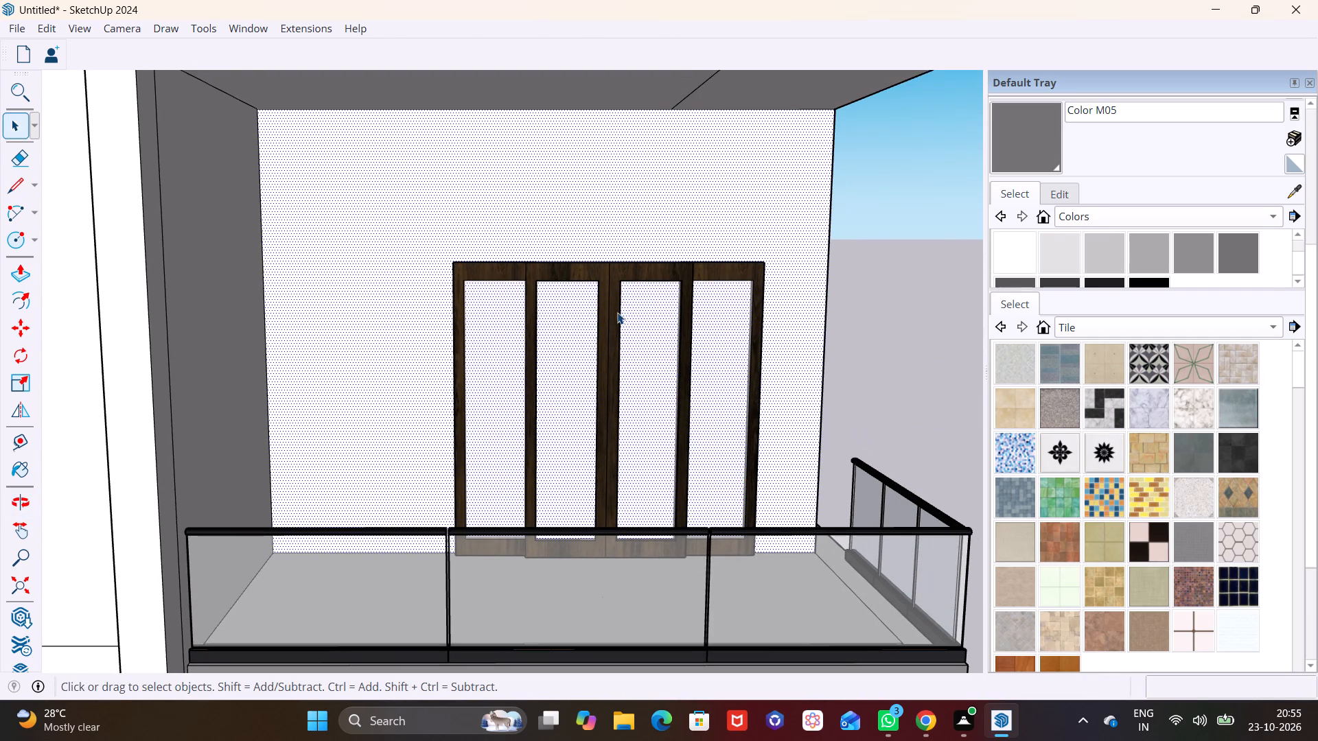
Scale the door narrower along the green axis to about 0.8, from its edge nearest the balcony's inner side wall.
click(617, 312)
click(15, 384)
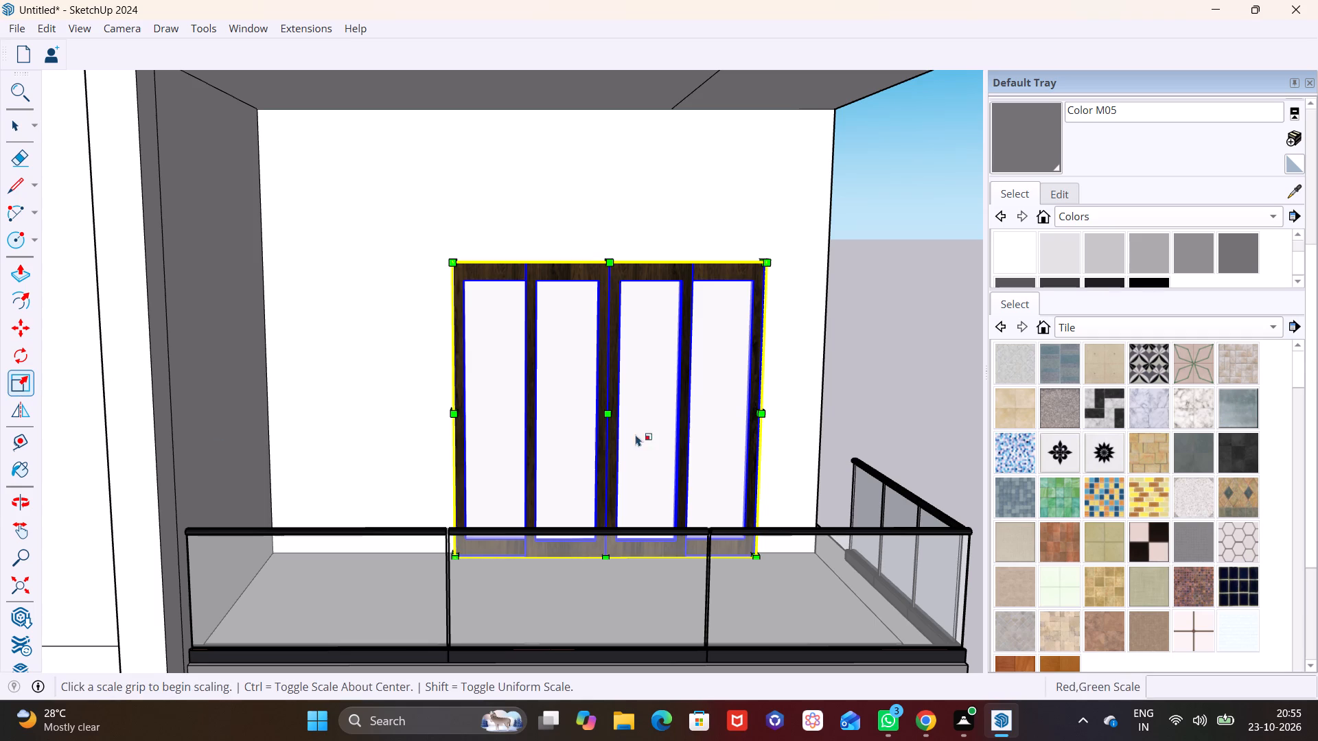
middle_drag(636, 434, 789, 474)
scroll(528, 444, up, 7)
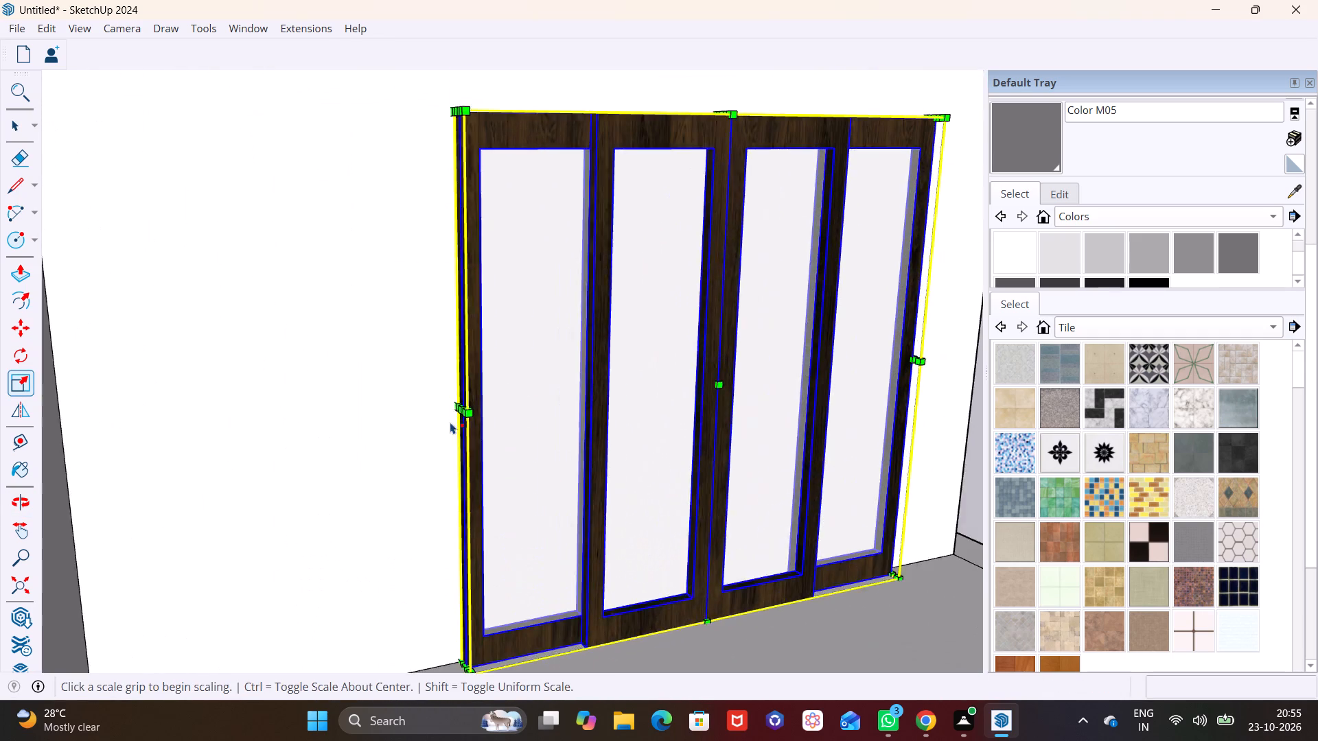
scroll(450, 422, up, 2)
click(463, 404)
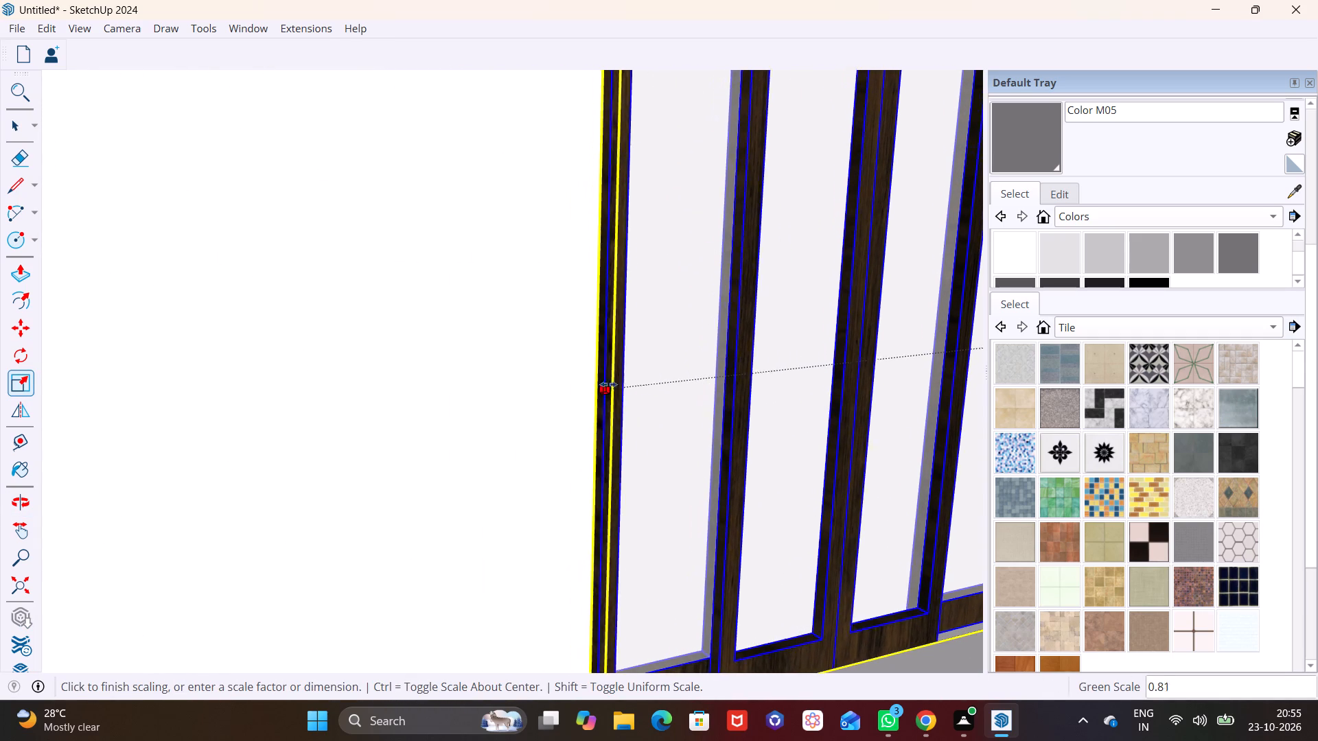
drag(632, 381, 628, 388)
key(space)
click(558, 392)
Move the sliding door a little over 7" along the top balcony's back wall toward the building's outer corner, and deselect it.
scroll(747, 453, down, 4)
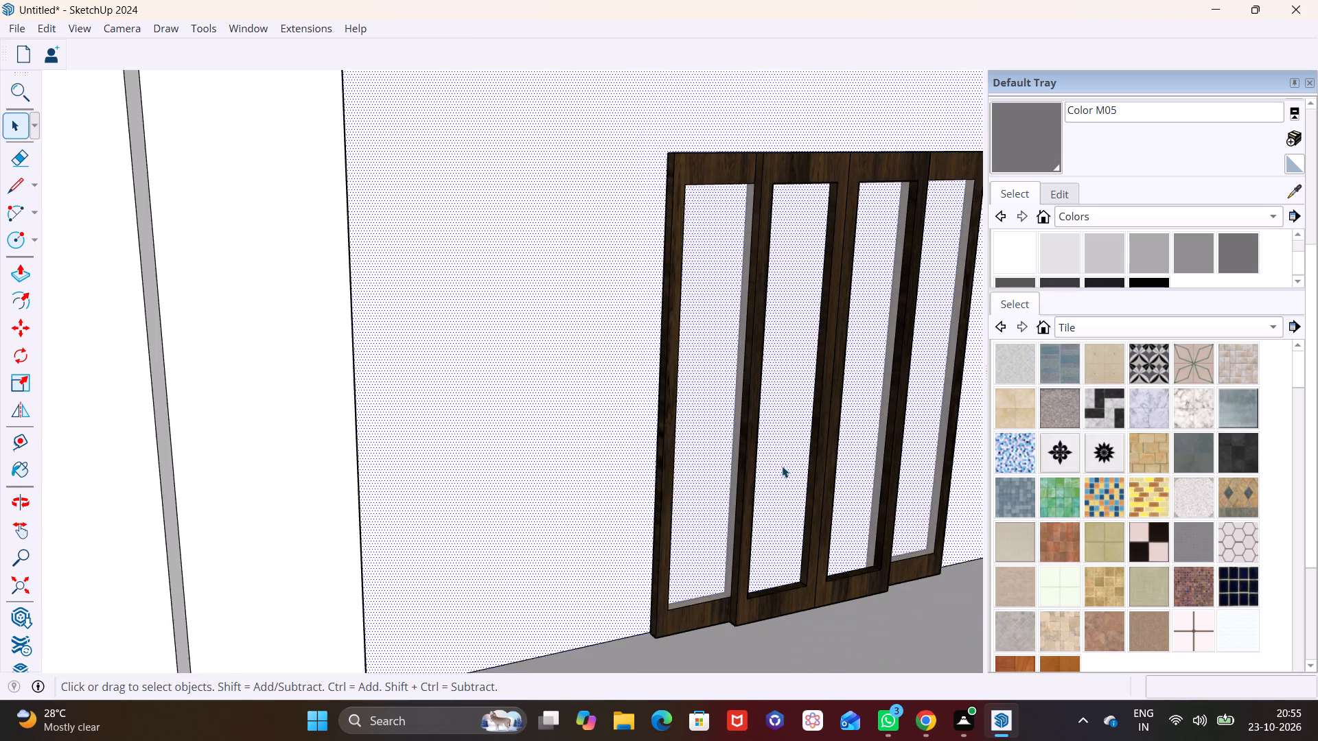
middle_drag(765, 467, 513, 448)
scroll(524, 440, down, 7)
middle_drag(602, 430, 627, 410)
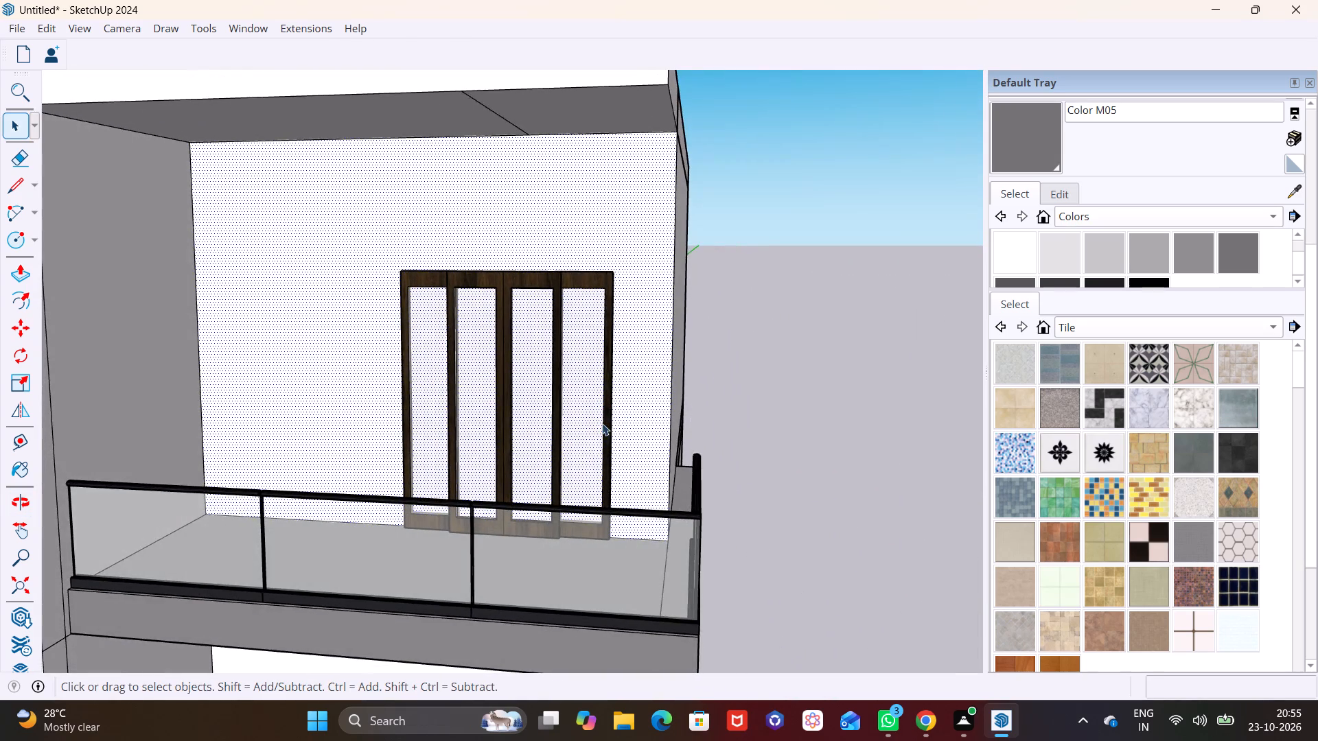
scroll(601, 424, up, 2)
middle_drag(592, 424, 578, 420)
click(603, 405)
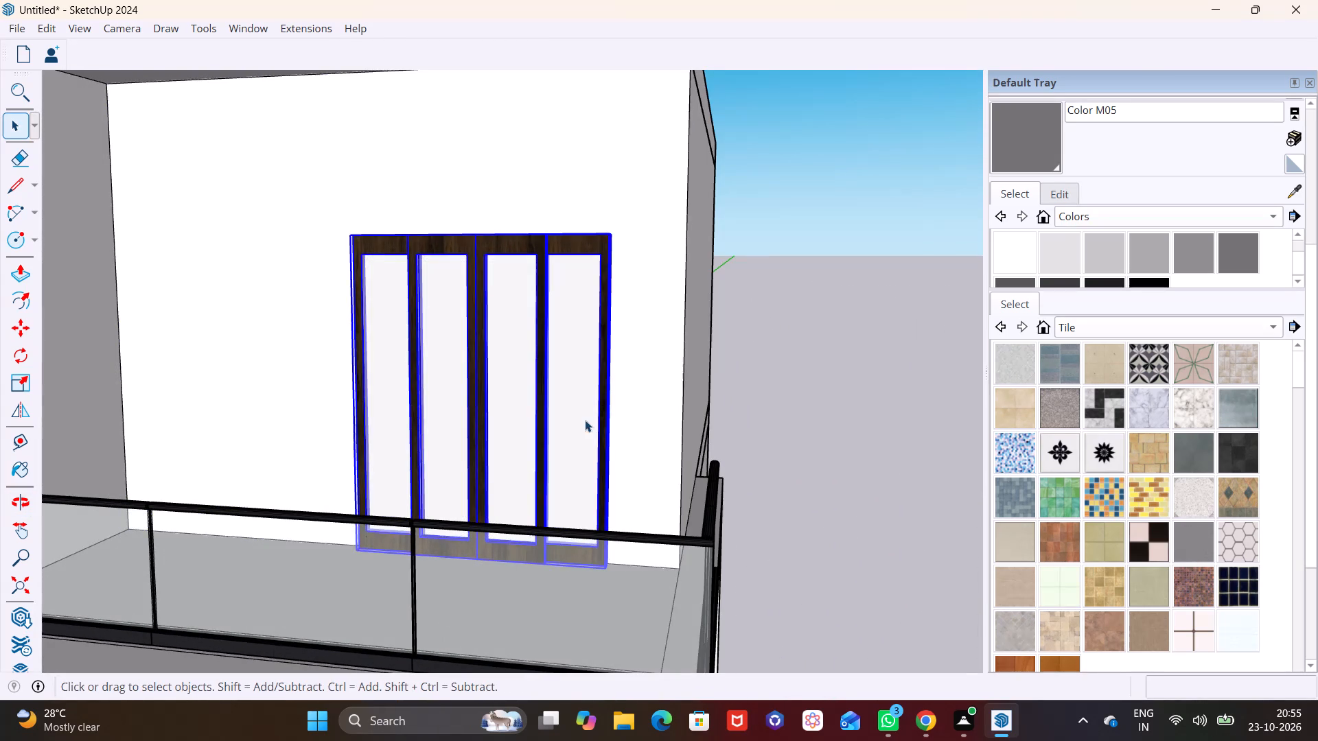
key(m)
scroll(621, 449, up, 1)
middle_drag(621, 453, 570, 532)
scroll(475, 592, up, 6)
middle_drag(595, 603, 534, 617)
click(579, 593)
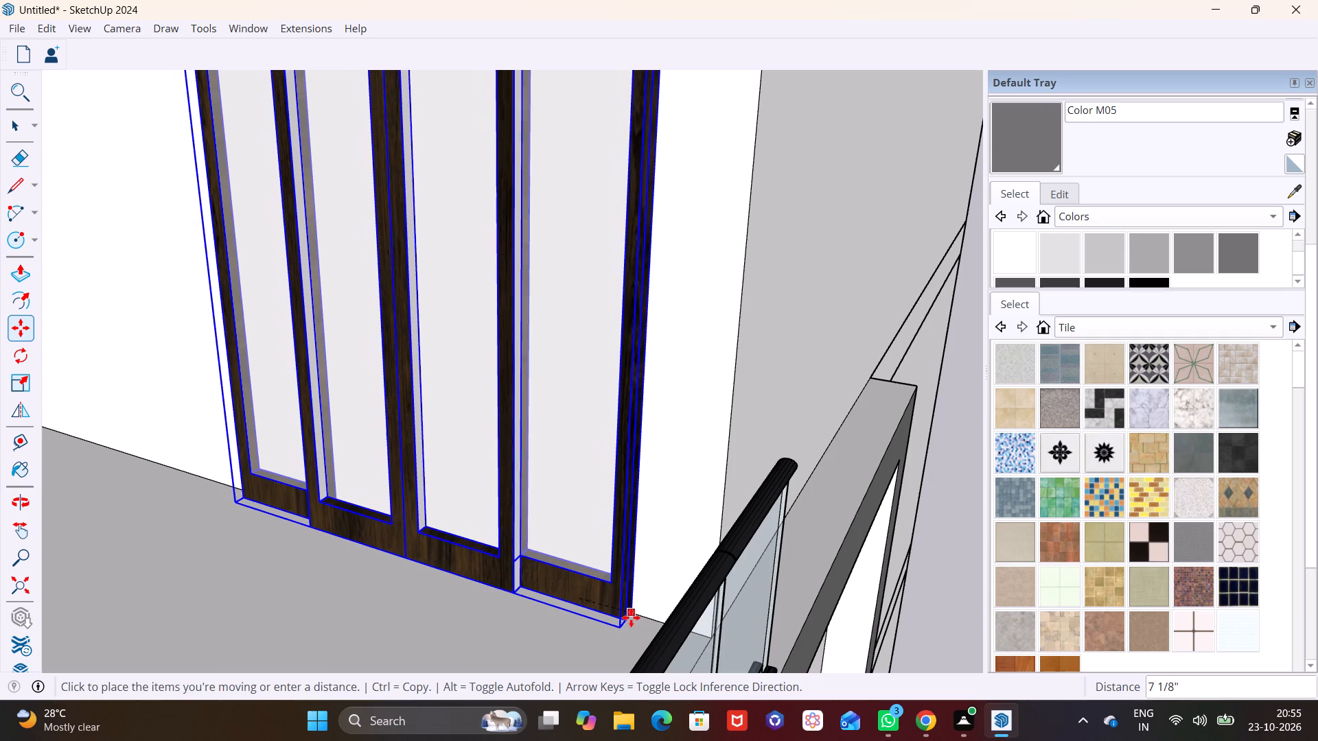
click(647, 625)
key(space)
scroll(544, 582, down, 8)
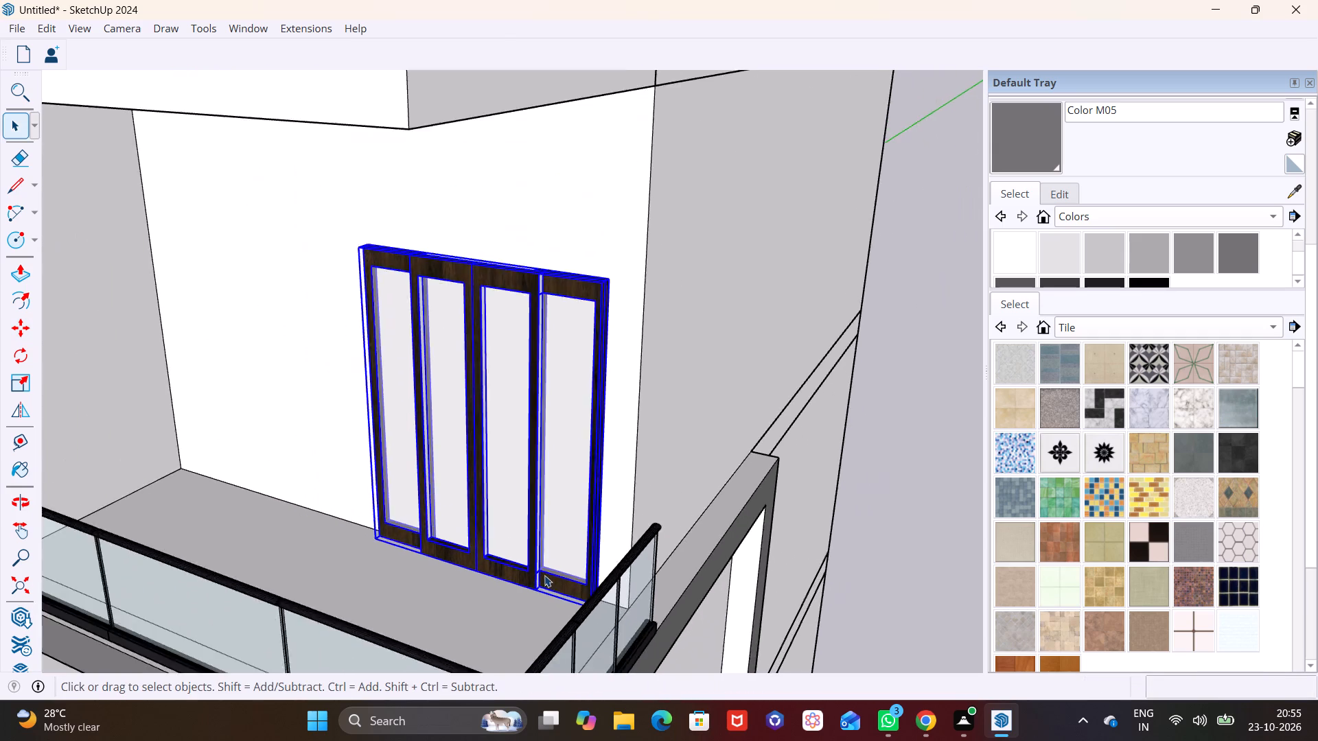
middle_drag(544, 572, 593, 452)
scroll(594, 456, down, 11)
key(space)
click(759, 463)
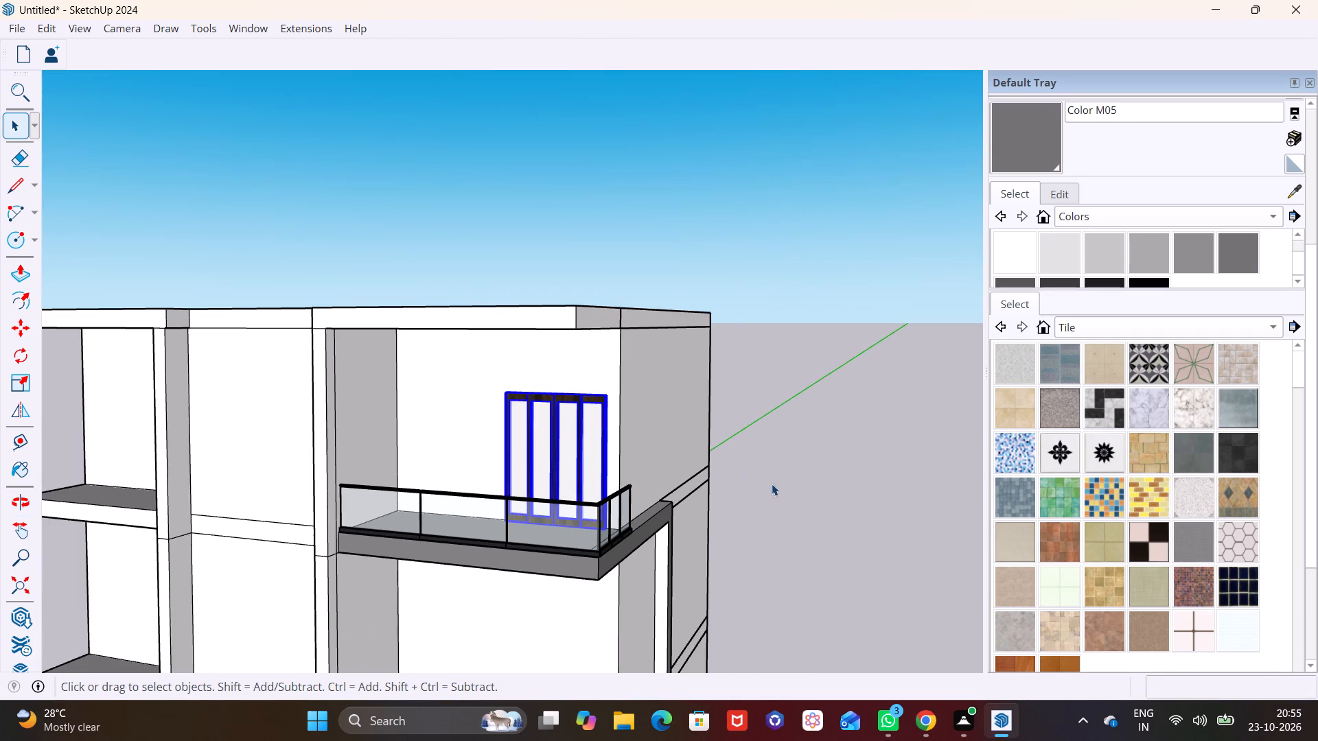
Scale the top balcony's sliding door taller along the blue axis from its top, keeping its base on the floor.
scroll(604, 511, down, 6)
shift+middle_drag(633, 492, 636, 449)
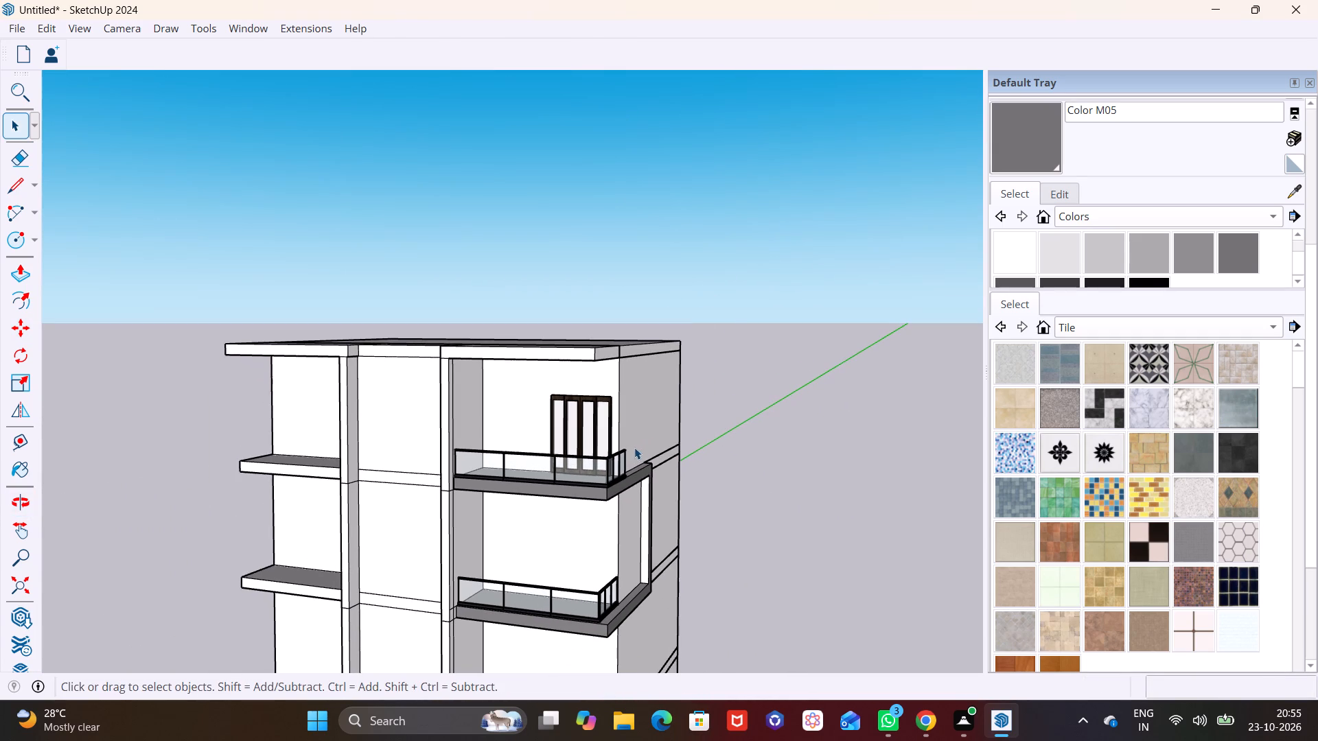
scroll(593, 405, up, 5)
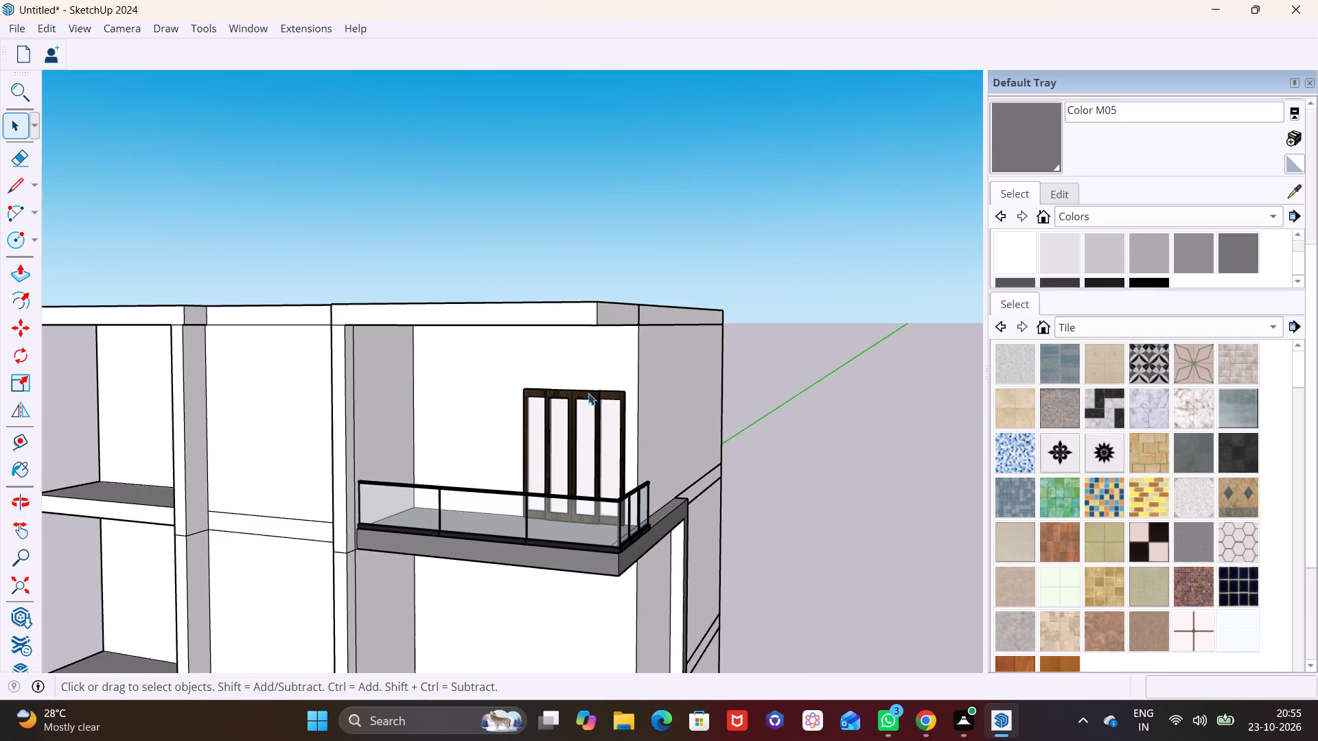
click(588, 393)
scroll(588, 393, up, 11)
click(14, 384)
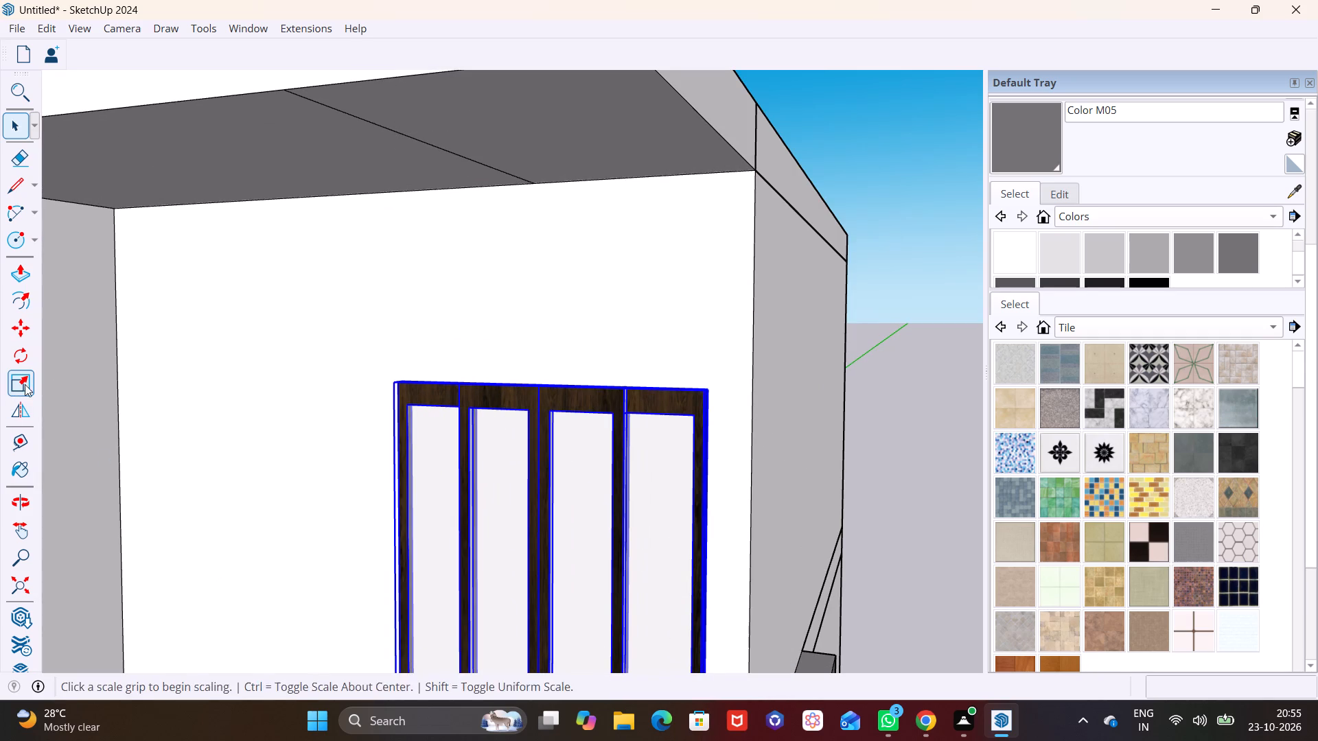
middle_drag(573, 432, 548, 530)
scroll(515, 423, up, 6)
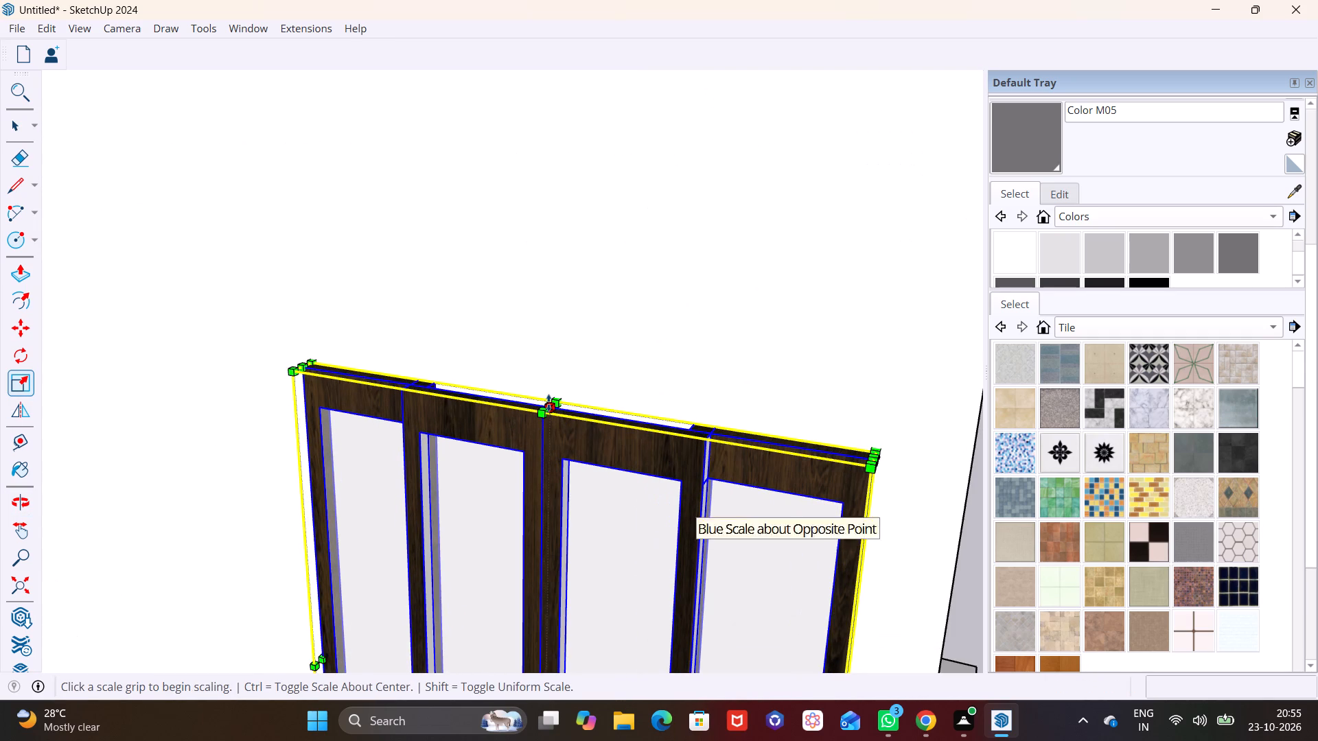
click(548, 403)
drag(594, 239, 582, 244)
key(space)
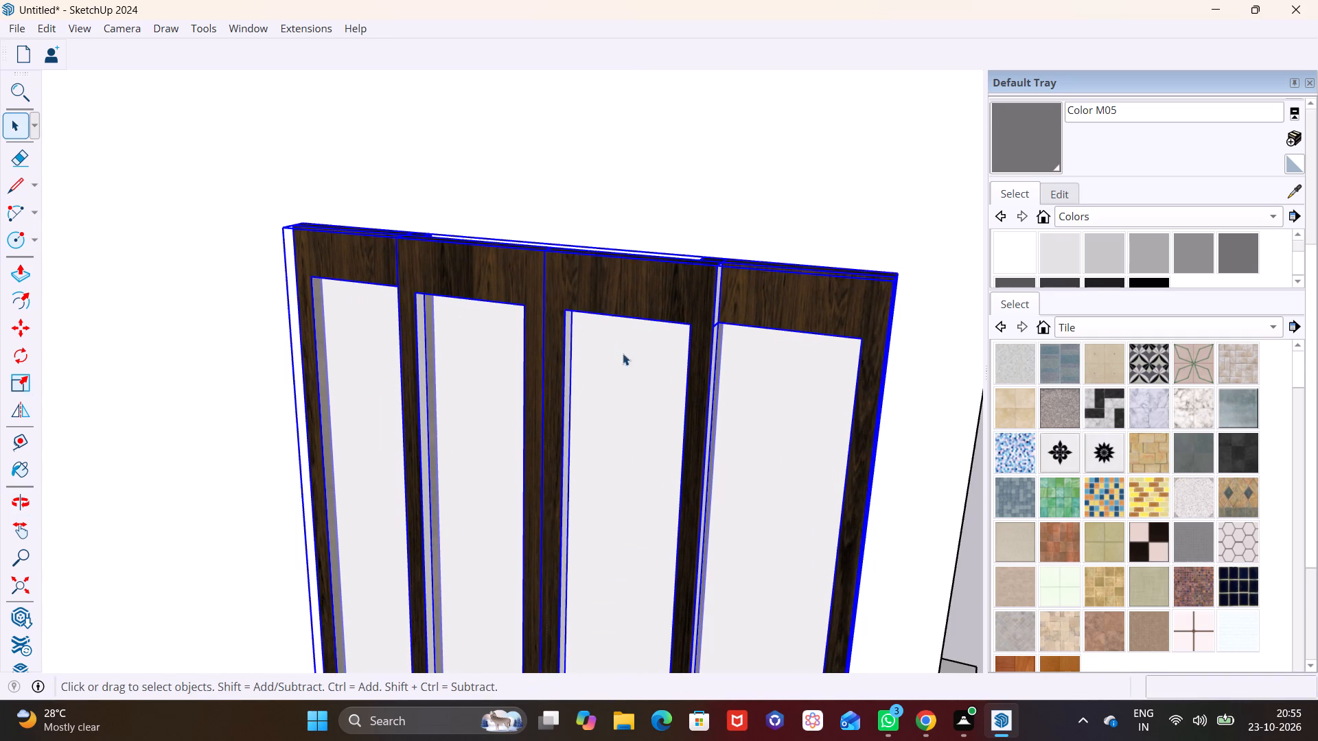
scroll(640, 368, down, 9)
middle_drag(621, 415, 695, 239)
scroll(713, 337, down, 11)
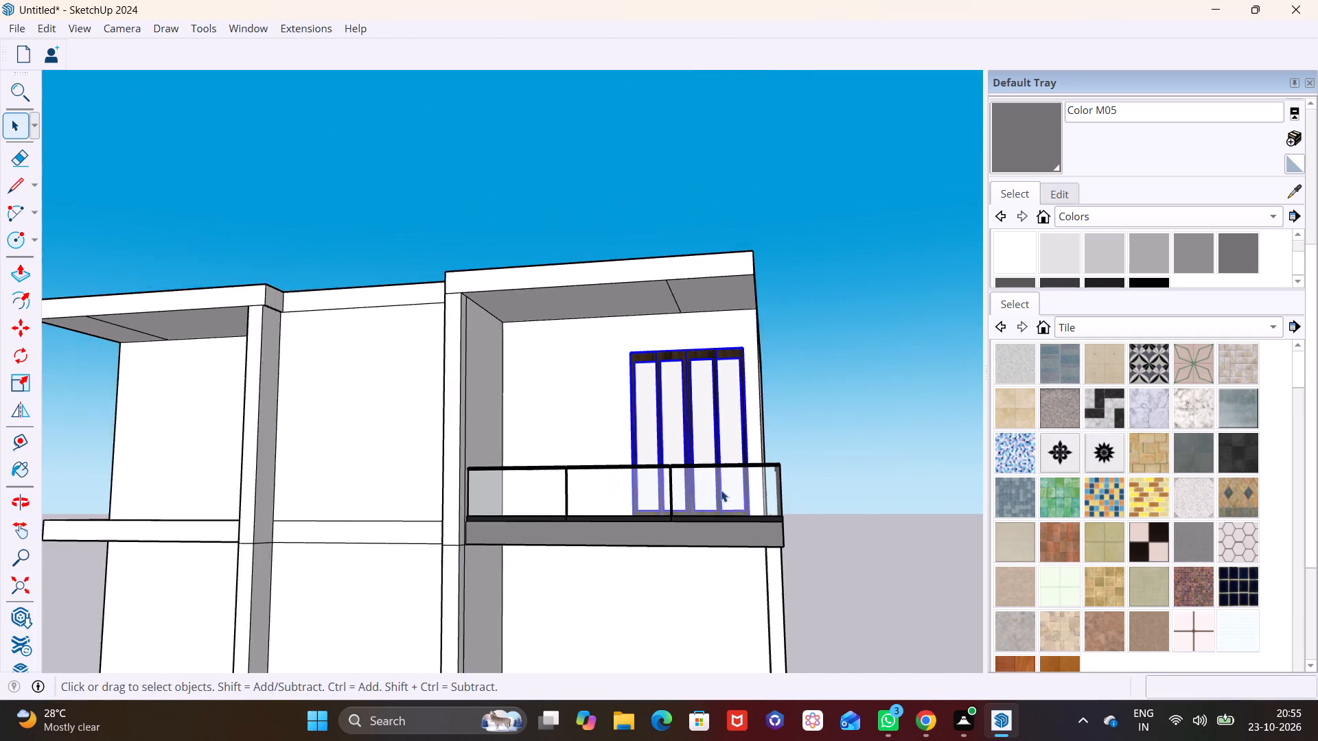
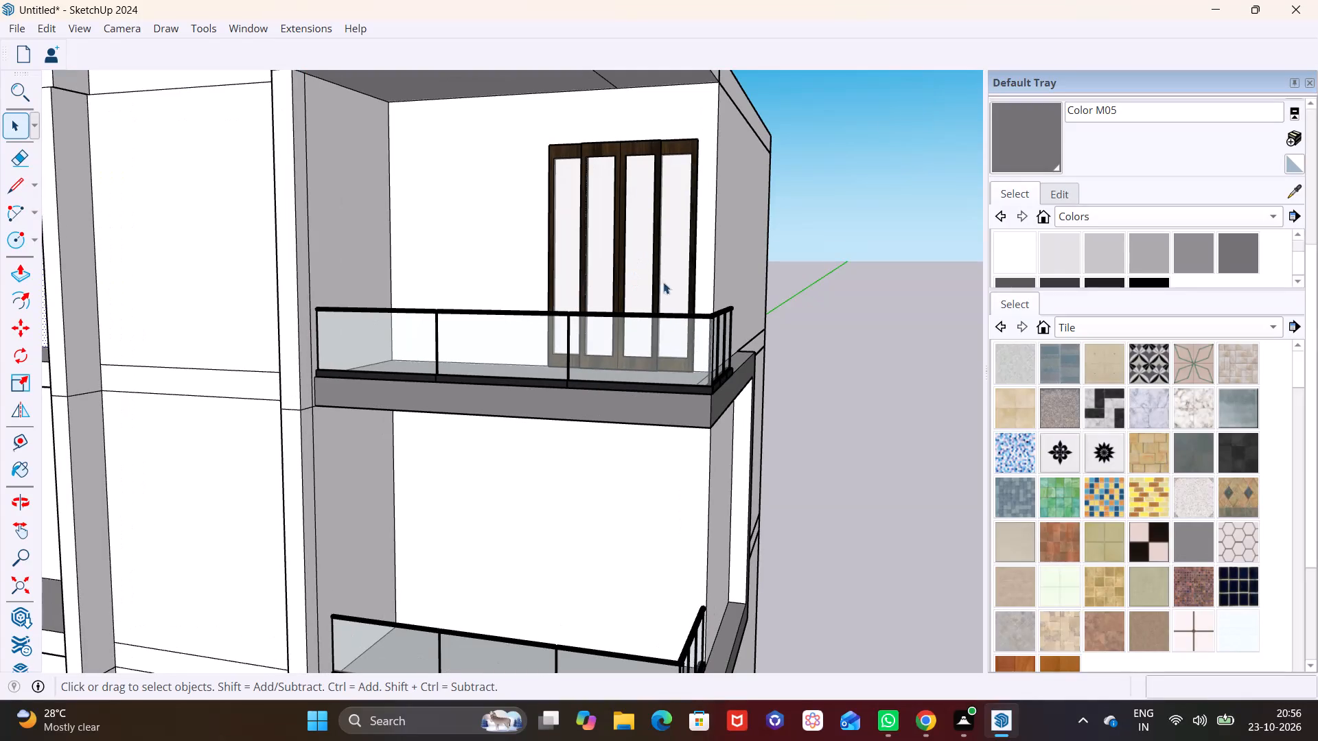
Copy the top balcony's sliding door straight down about 10' 9" onto the back wall of the balcony below.
click(693, 154)
key(m)
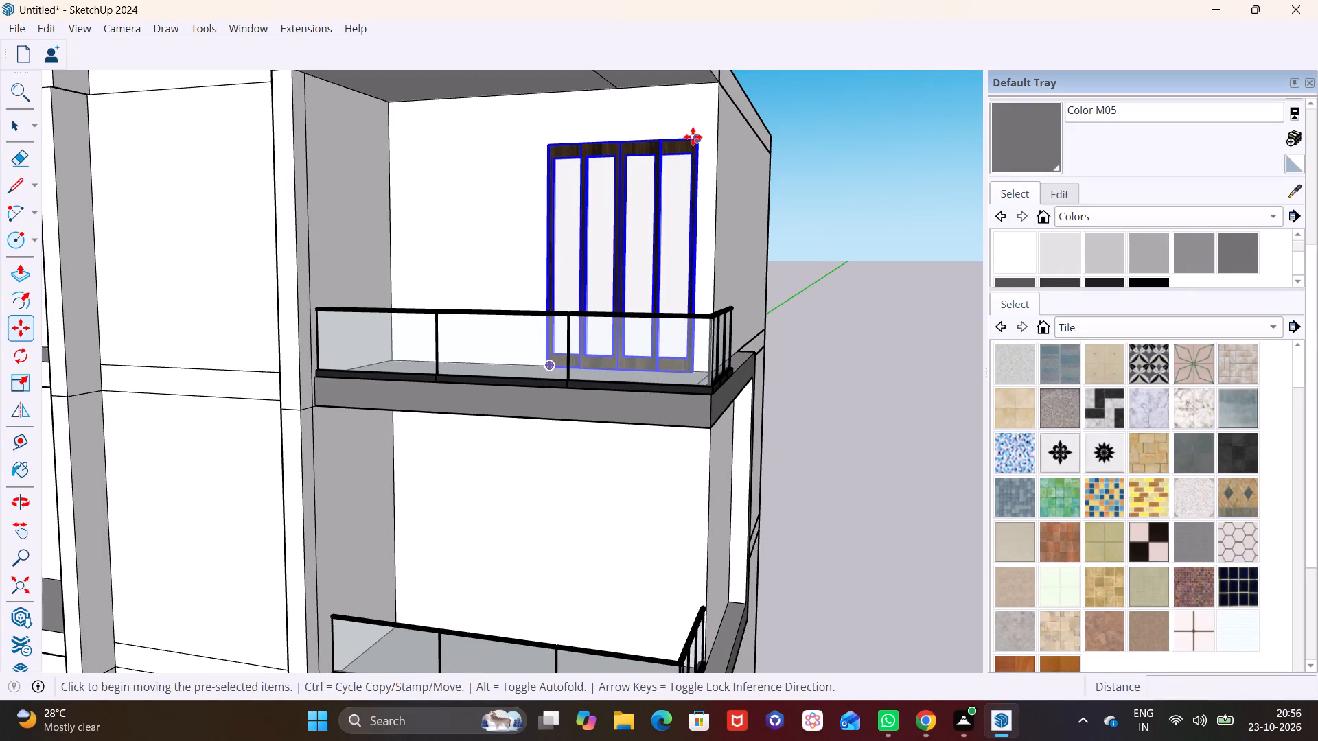
click(693, 137)
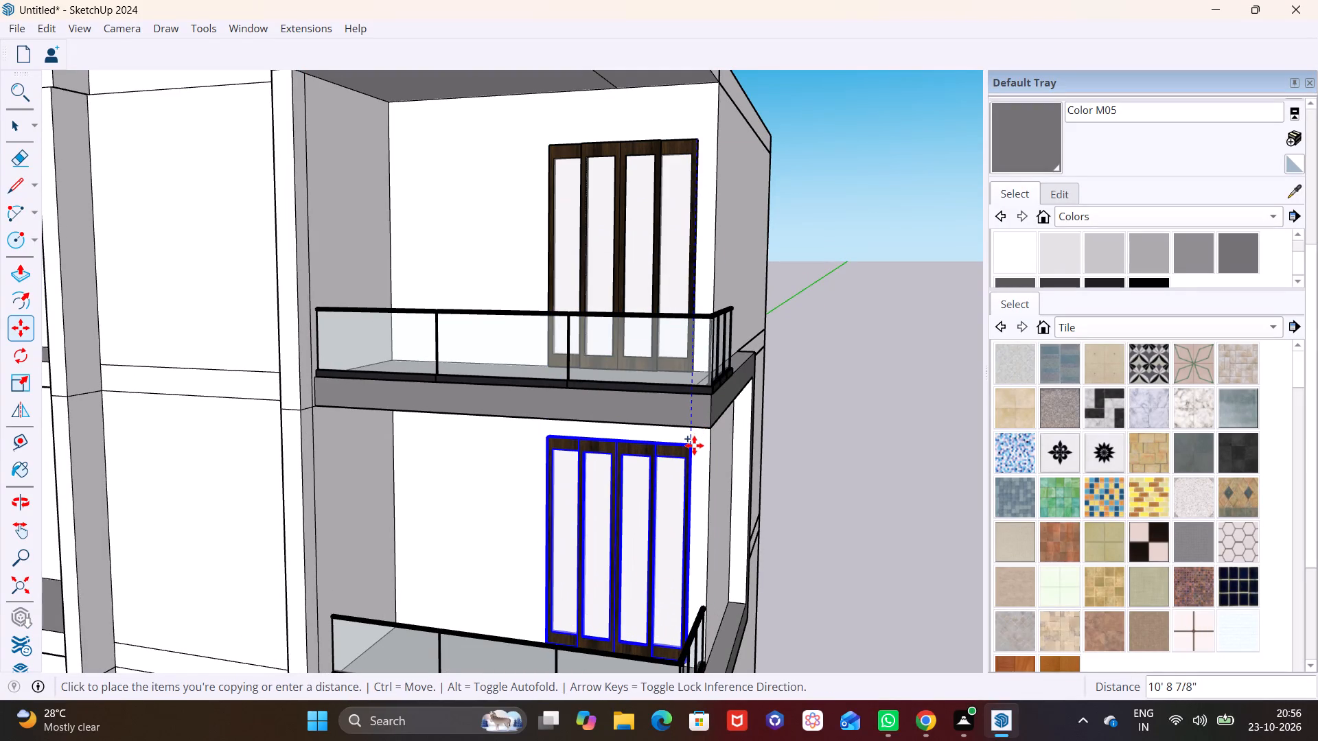
click(694, 445)
key(space)
Lower the copied sliding door until its base rests on the second balcony's floor at the back wall, and deselect it.
scroll(686, 549, up, 1)
middle_drag(686, 549, 702, 418)
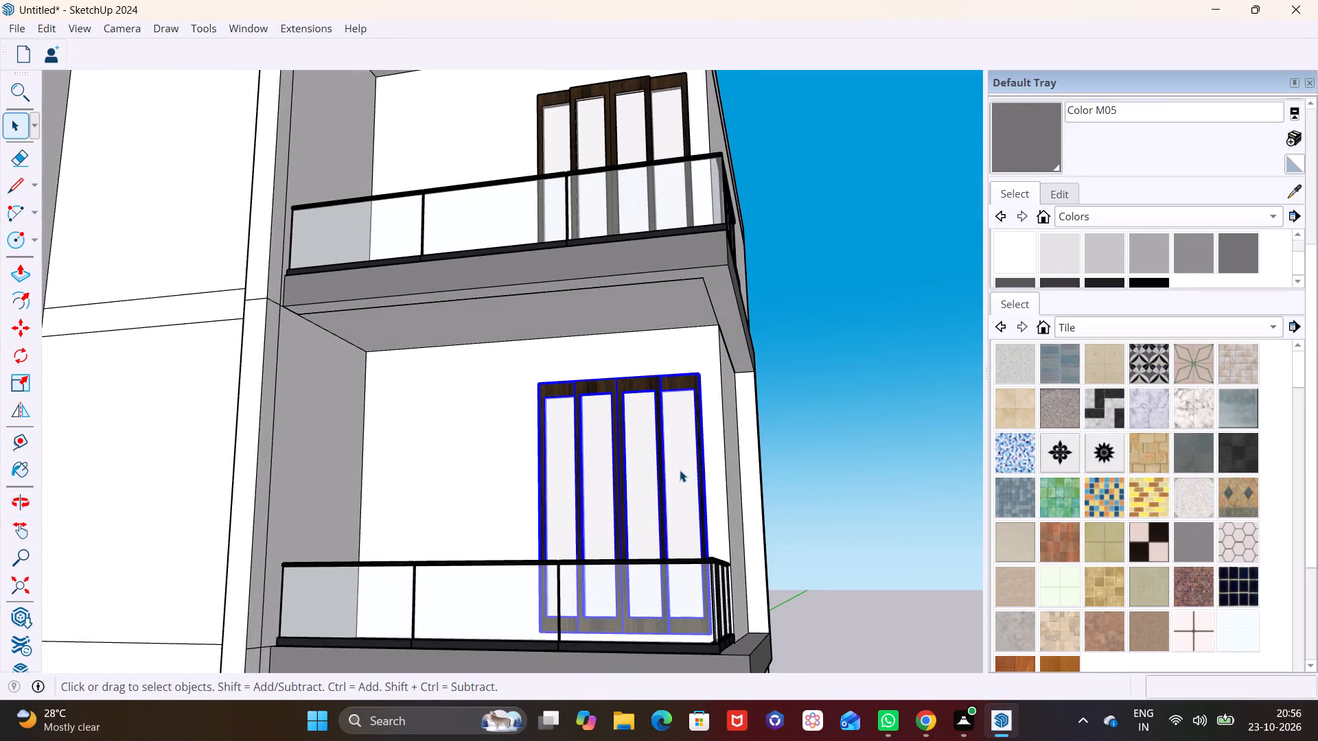
scroll(680, 470, up, 3)
middle_drag(668, 514, 676, 651)
scroll(689, 639, up, 1)
middle_drag(689, 639, 693, 505)
middle_drag(700, 583, 715, 691)
scroll(706, 615, up, 1)
middle_drag(704, 615, 666, 494)
scroll(658, 519, up, 5)
middle_drag(658, 519, 640, 612)
scroll(640, 612, up, 1)
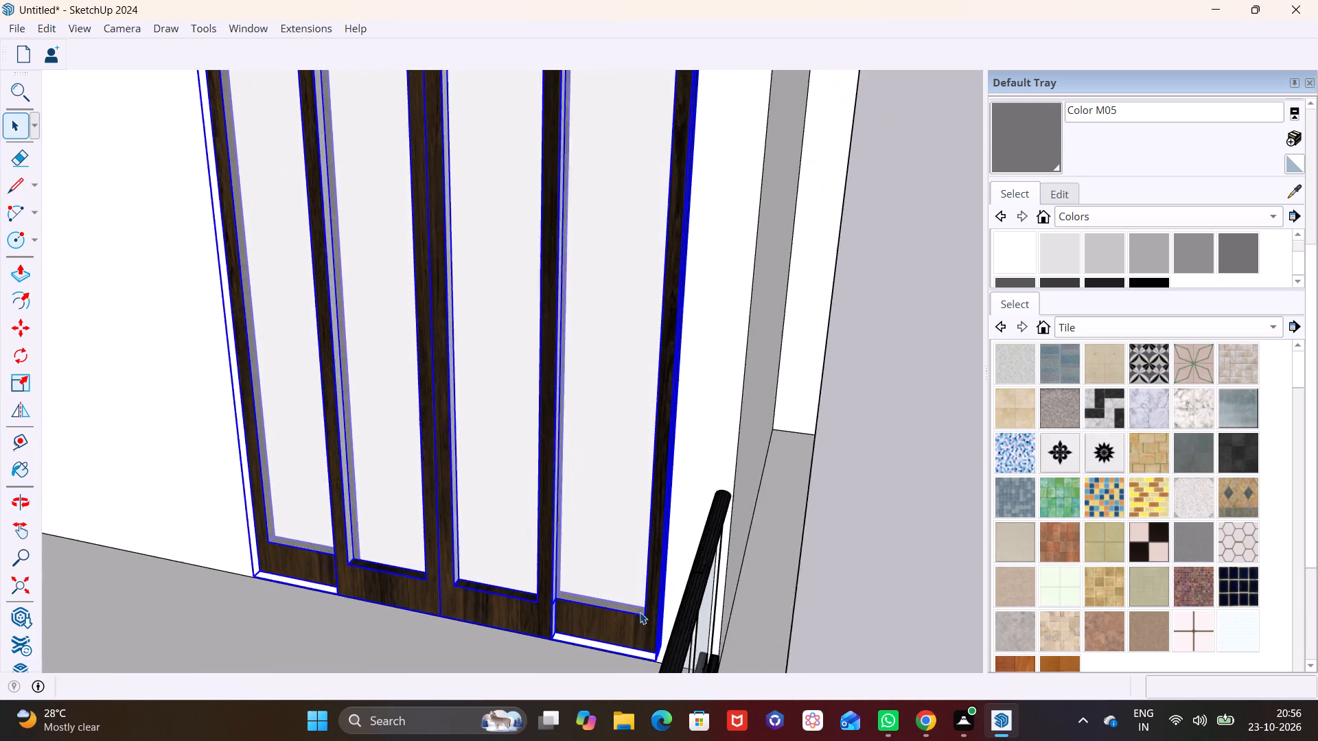
scroll(640, 612, up, 3)
middle_drag(640, 612, 724, 580)
scroll(649, 576, up, 2)
middle_drag(622, 612, 669, 609)
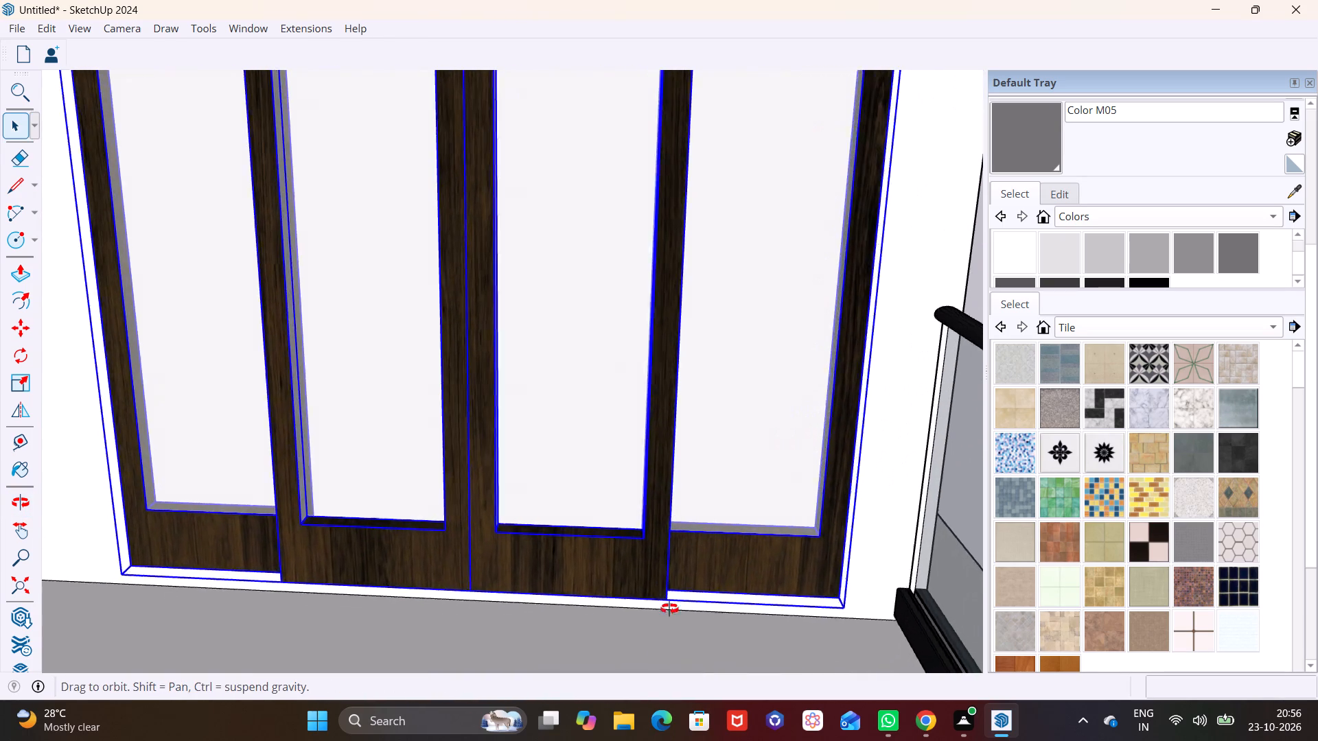
middle_drag(669, 609, 958, 537)
scroll(426, 598, up, 1)
key(m)
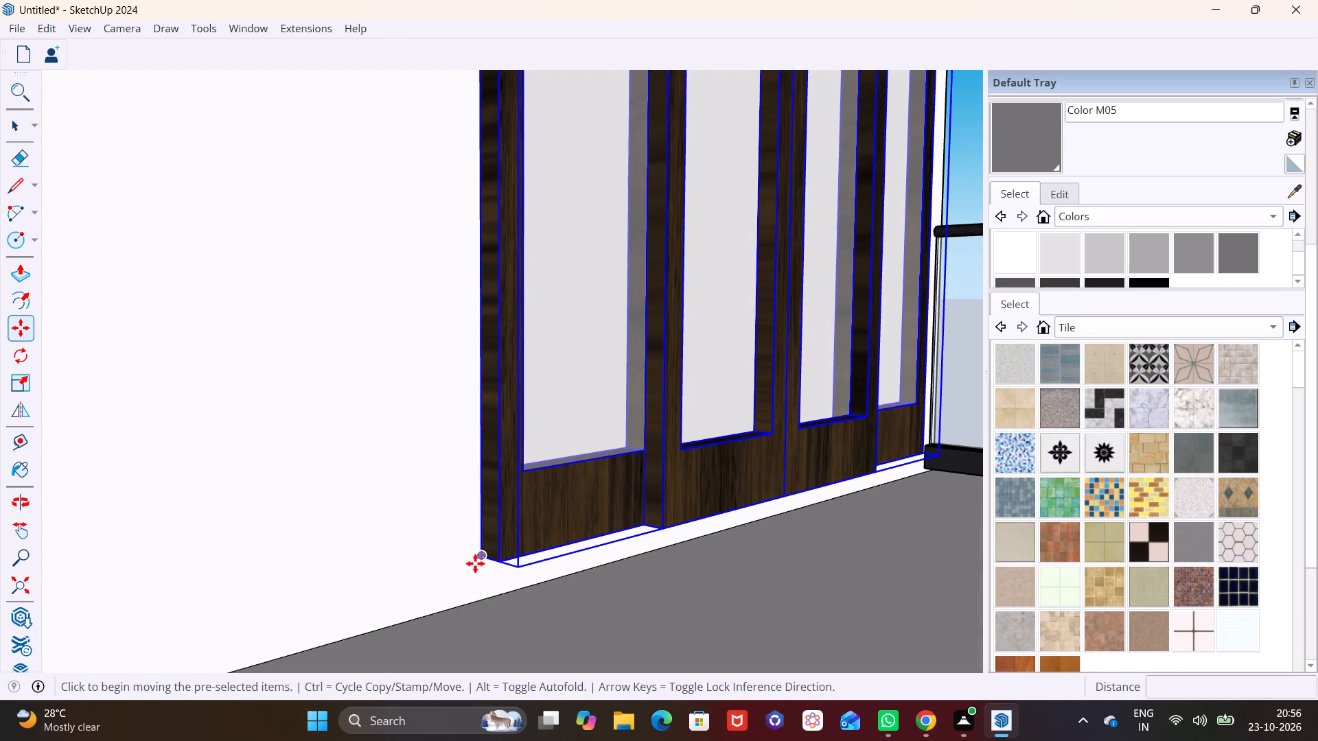
click(479, 558)
click(470, 602)
key(space)
drag(616, 639, 623, 629)
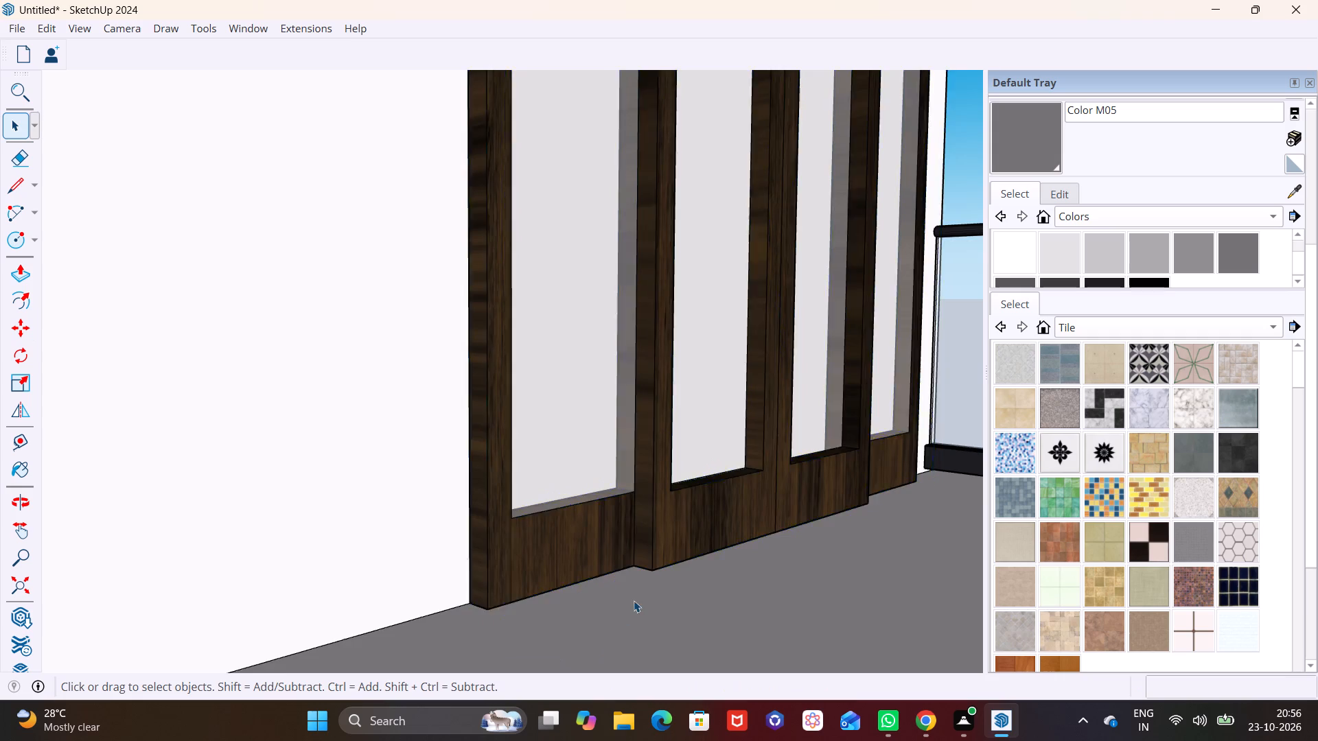
Copy the second balcony's sliding door down to the third balcony from the top.
scroll(634, 600, down, 8)
middle_drag(658, 598, 385, 592)
scroll(767, 474, down, 17)
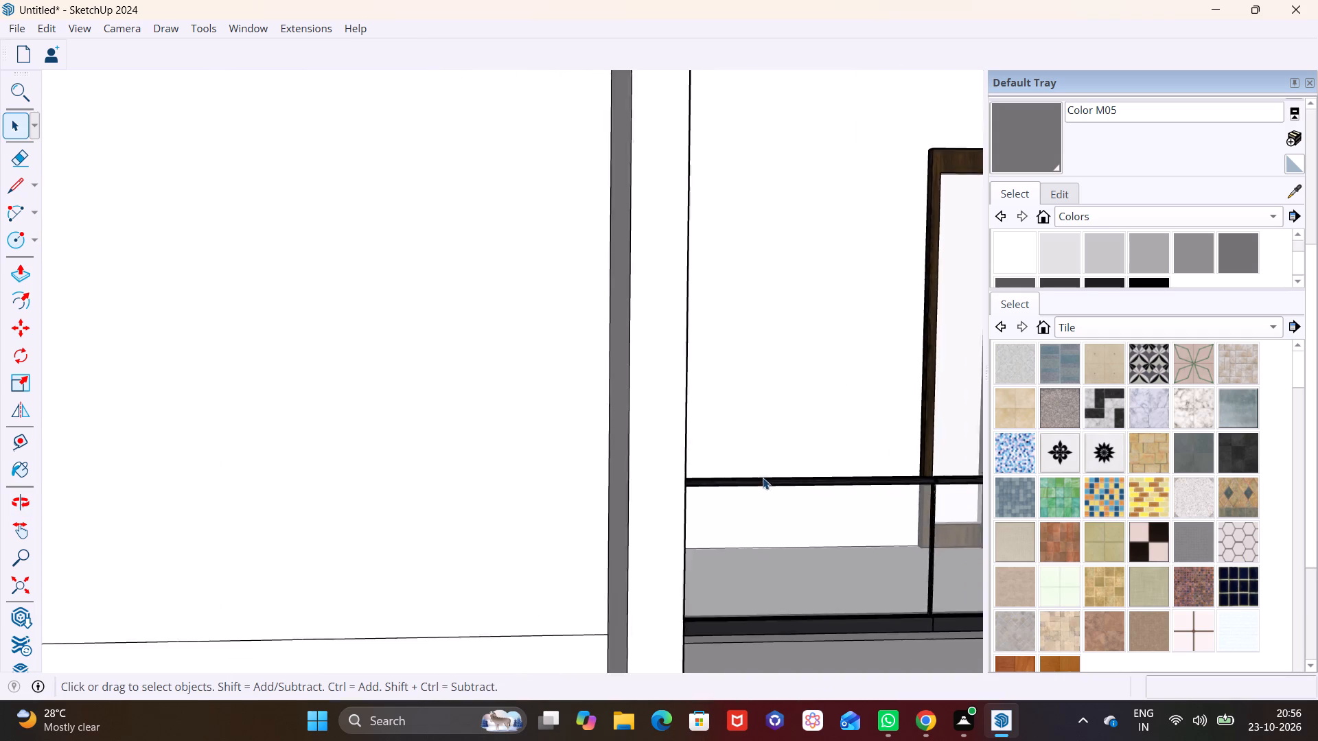
scroll(763, 478, down, 2)
shift+middle_drag(772, 478, 380, 460)
scroll(447, 452, down, 5)
middle_drag(544, 476, 354, 473)
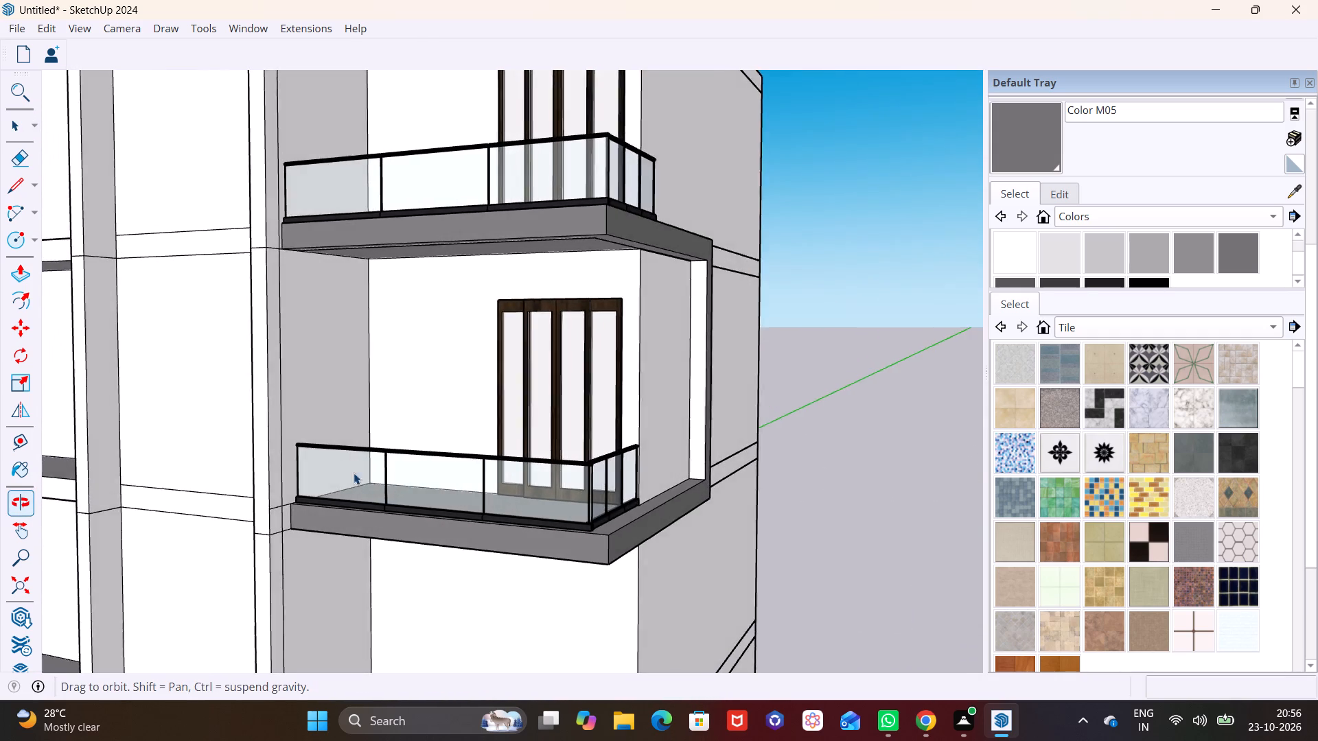
middle_drag(354, 473, 354, 471)
shift+middle_drag(421, 505, 404, 345)
middle_drag(499, 392, 421, 413)
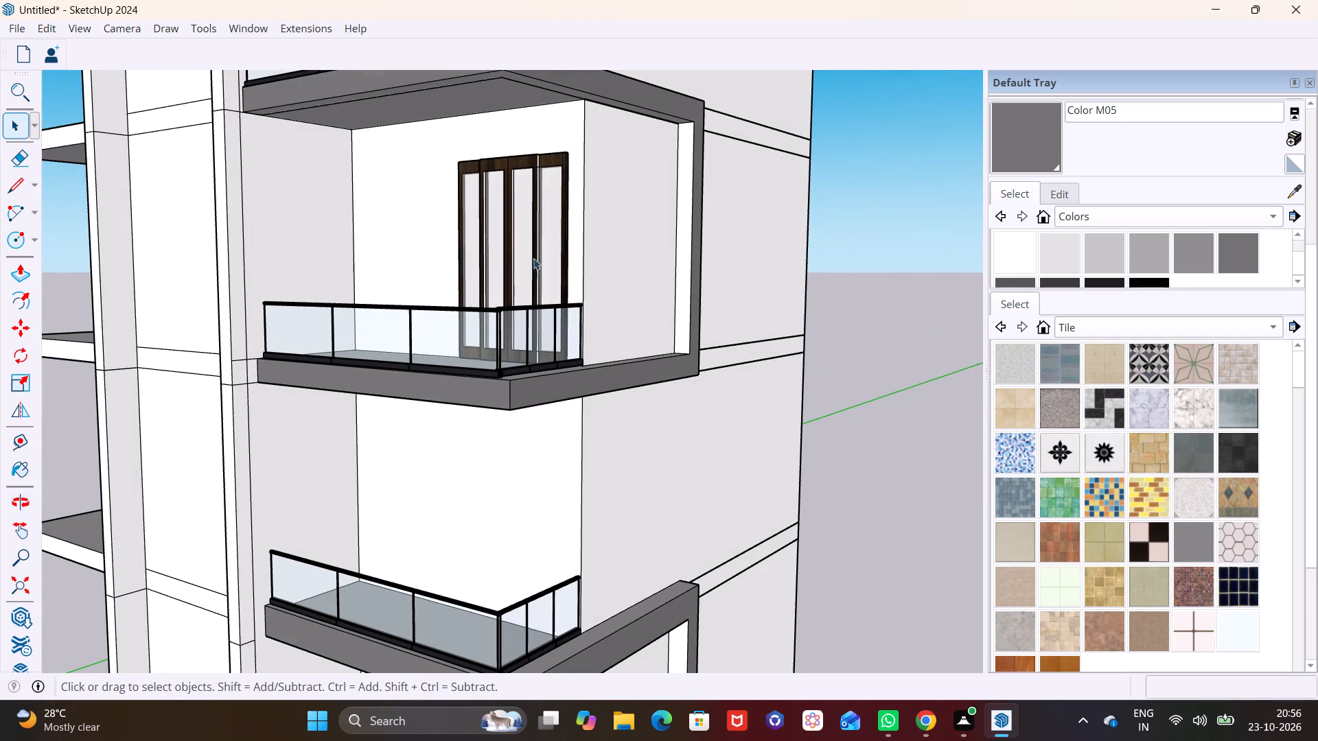
click(564, 250)
middle_drag(582, 308, 642, 458)
scroll(577, 448, up, 4)
middle_drag(577, 448, 633, 462)
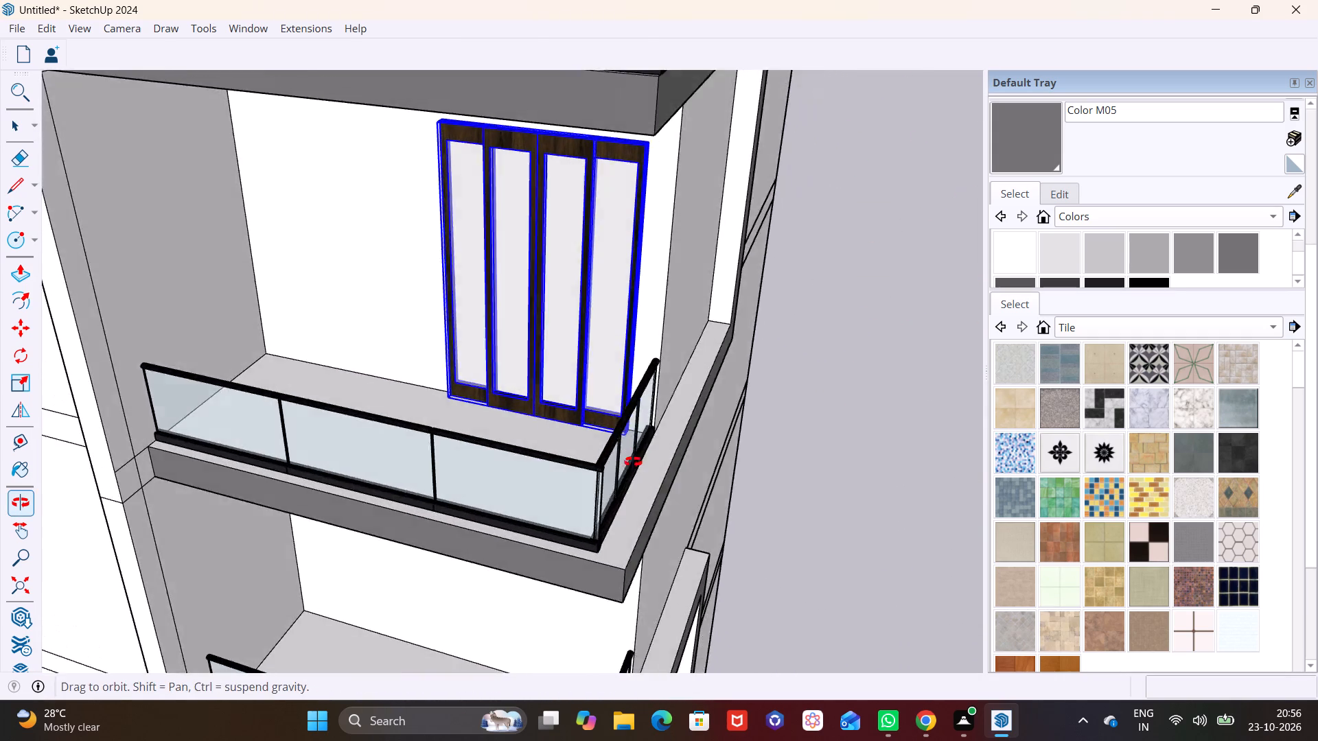
middle_drag(633, 462, 748, 469)
key(m)
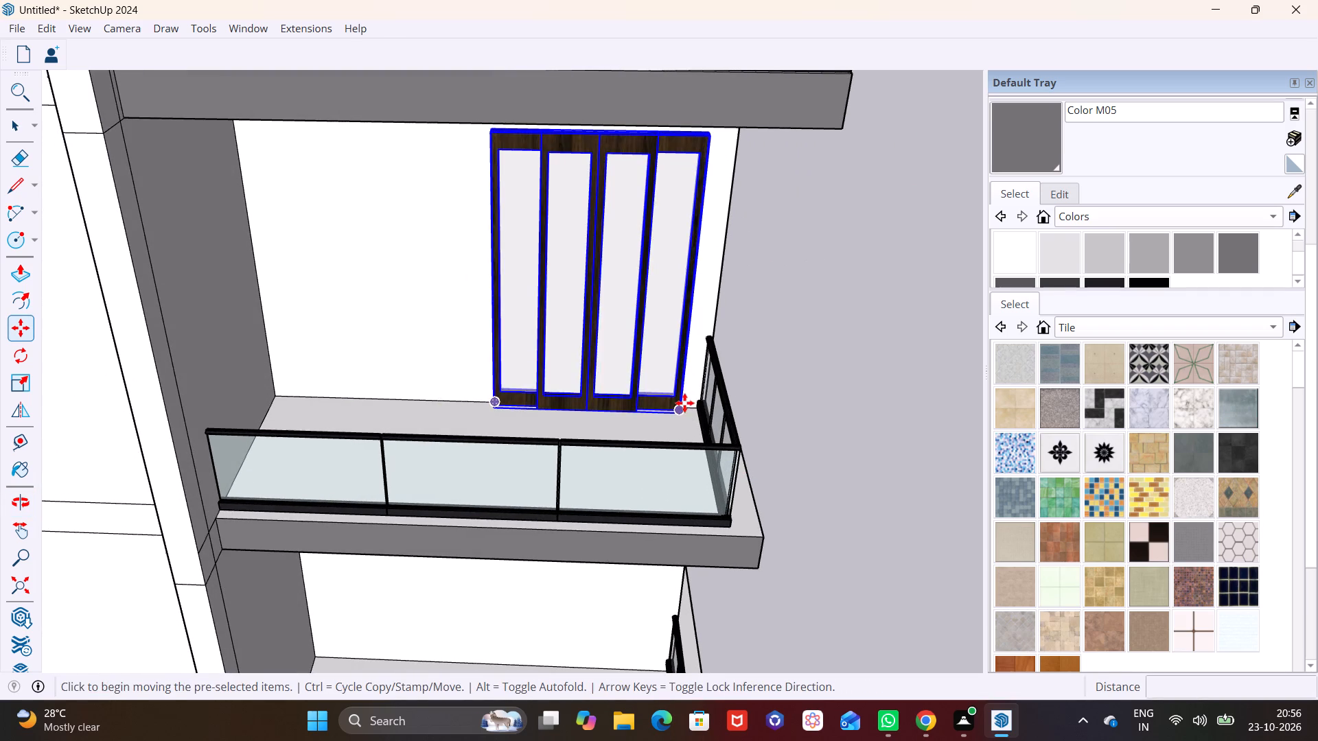
click(678, 406)
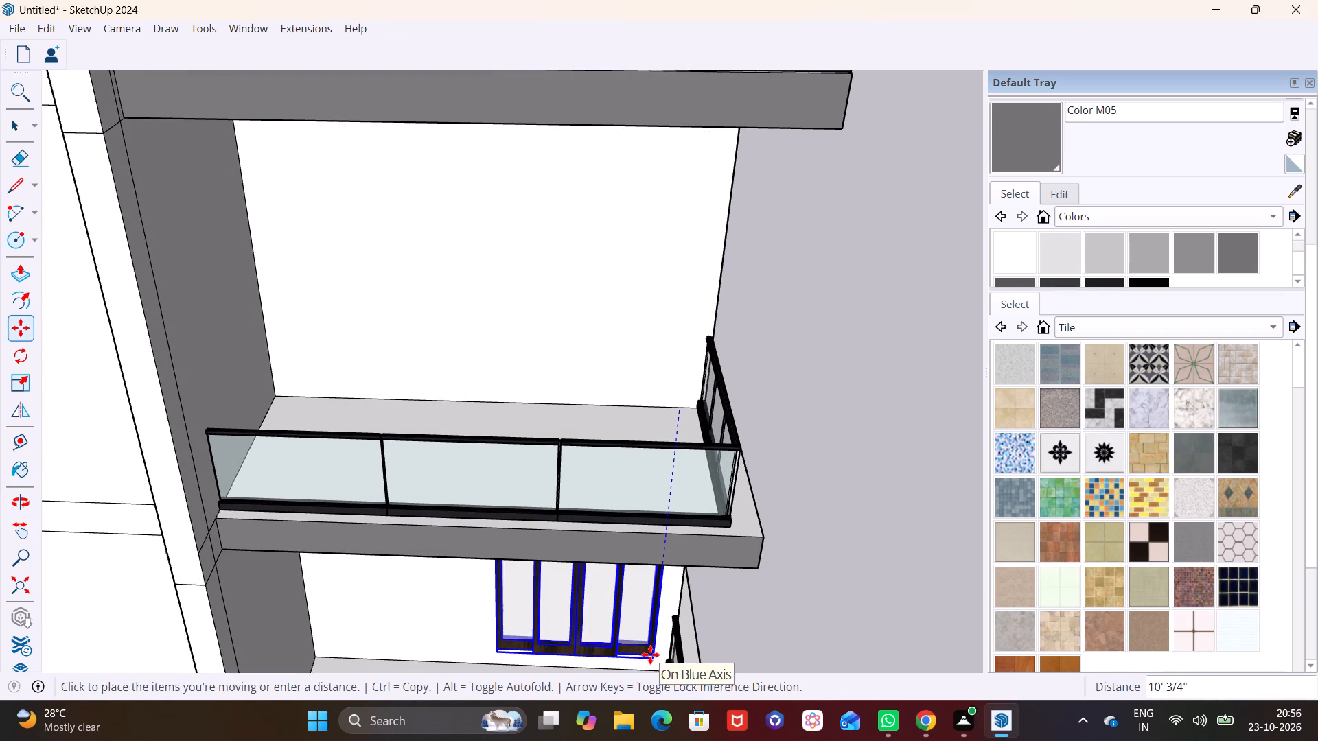
middle_drag(651, 655, 406, 523)
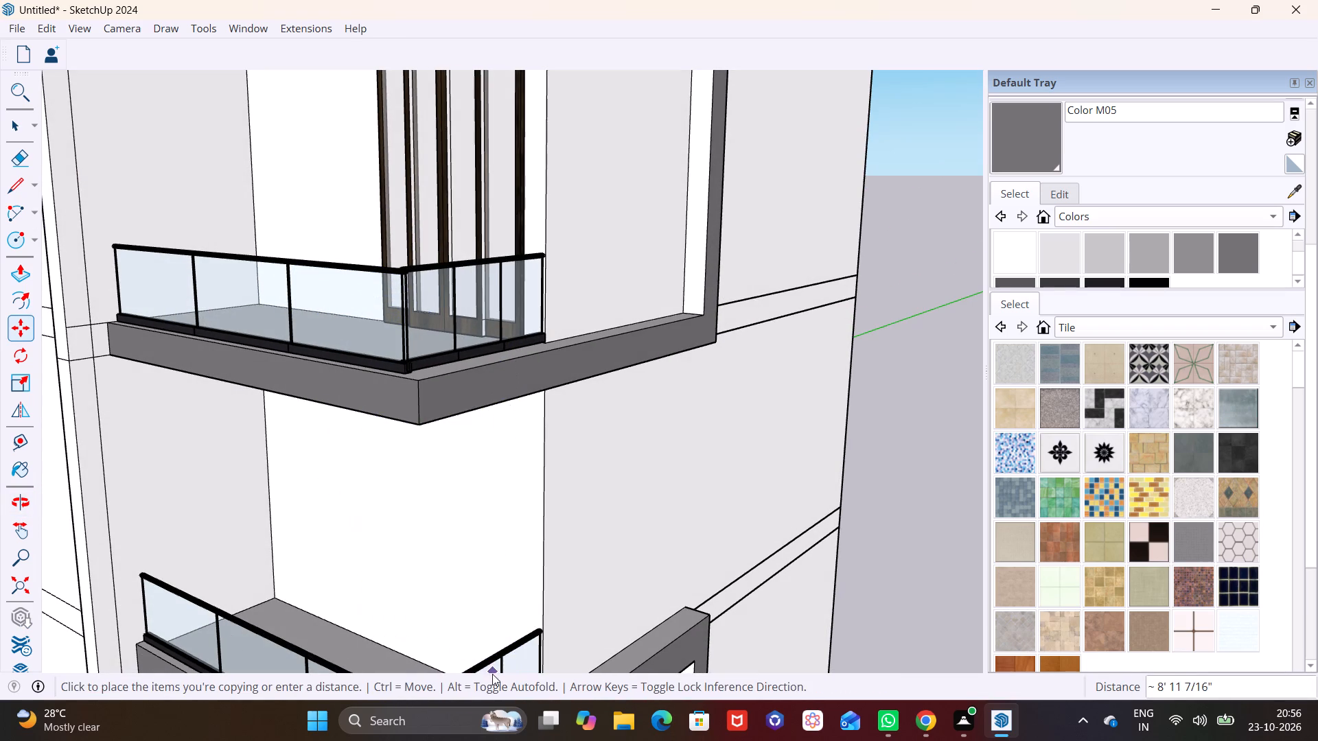
middle_drag(483, 655, 640, 603)
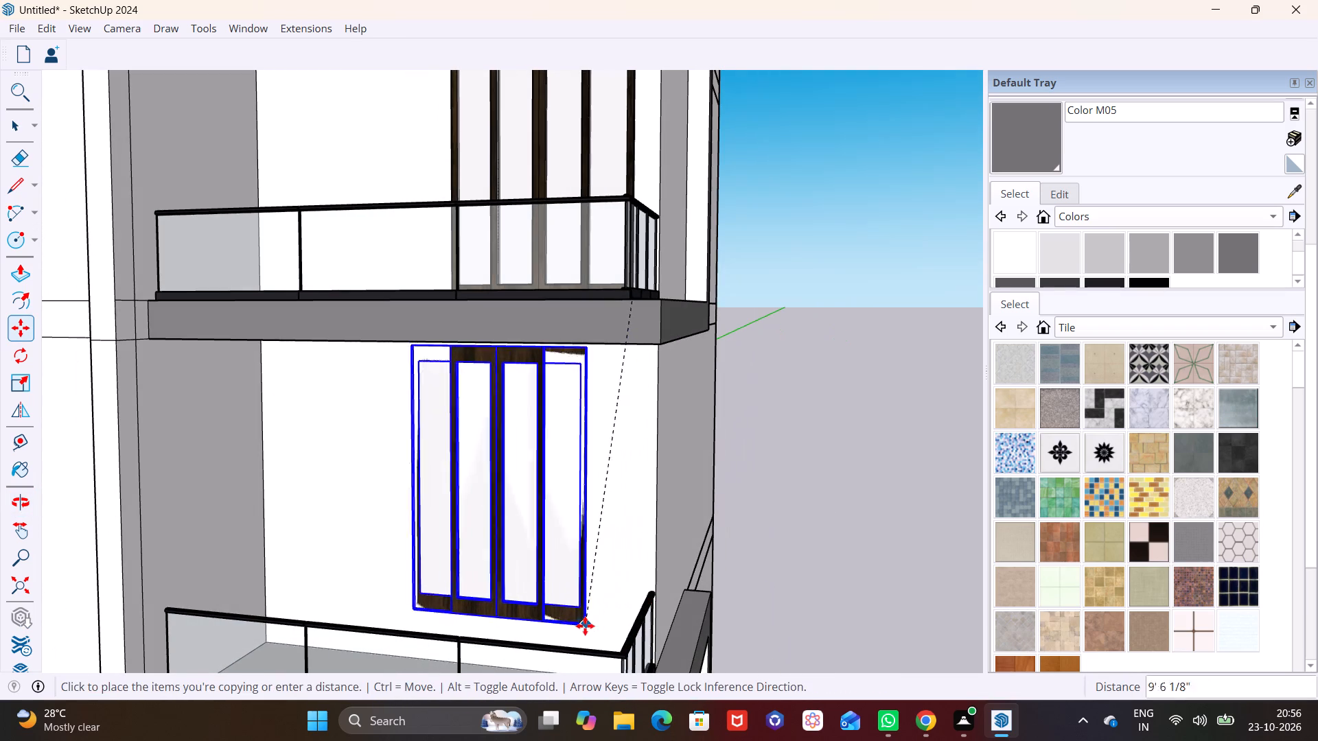
click(618, 655)
Move the third balcony's door copy back toward that balcony's back wall.
scroll(563, 601, up, 1)
middle_drag(570, 606, 907, 596)
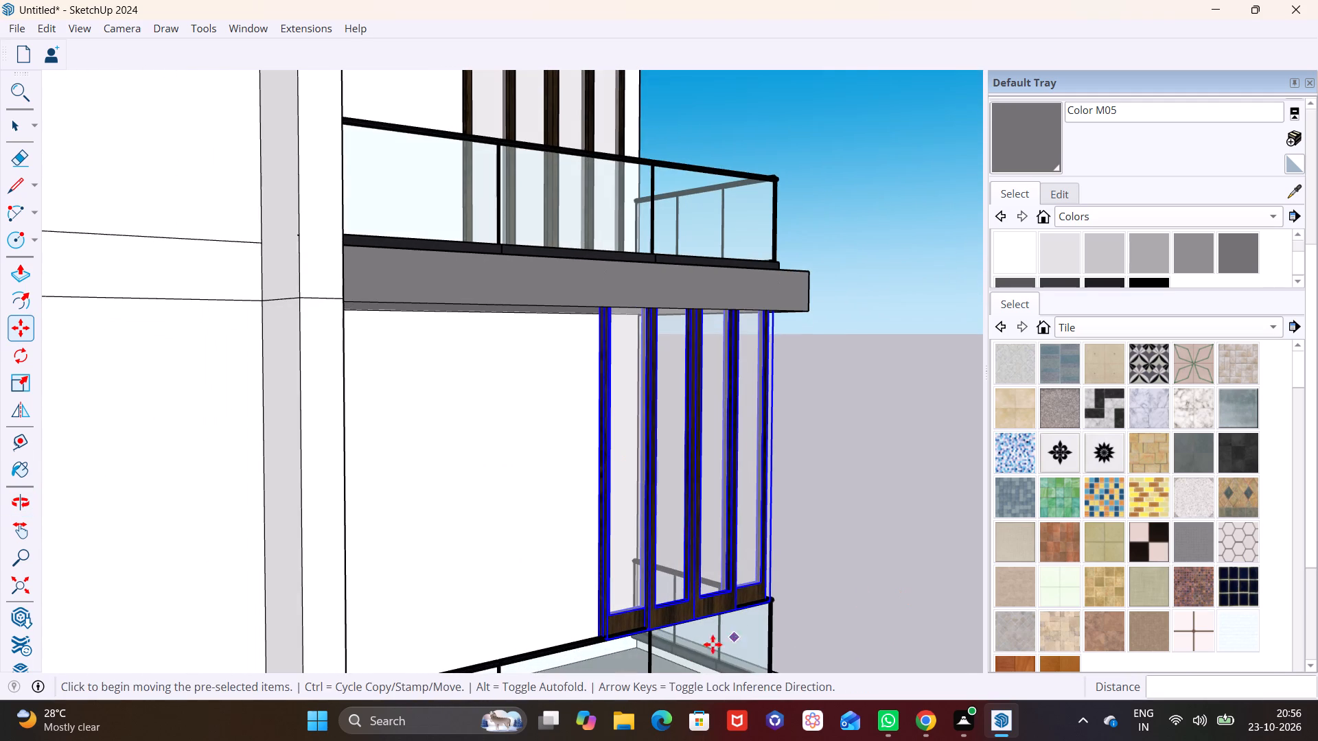
click(611, 638)
click(481, 624)
Lower the third balcony's sliding door from its bottom corner to the balcony floor.
middle_drag(700, 613, 679, 622)
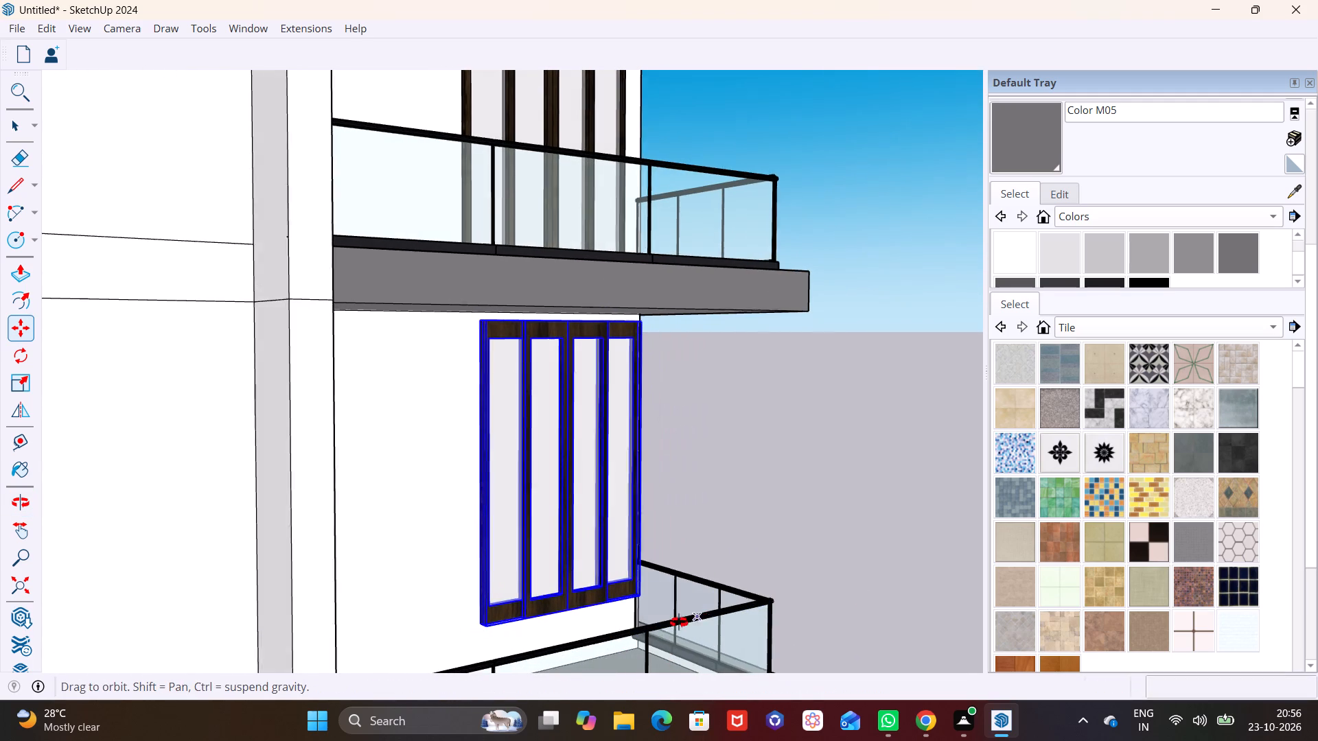
middle_drag(679, 622, 358, 683)
scroll(522, 593, up, 6)
middle_drag(574, 637, 814, 640)
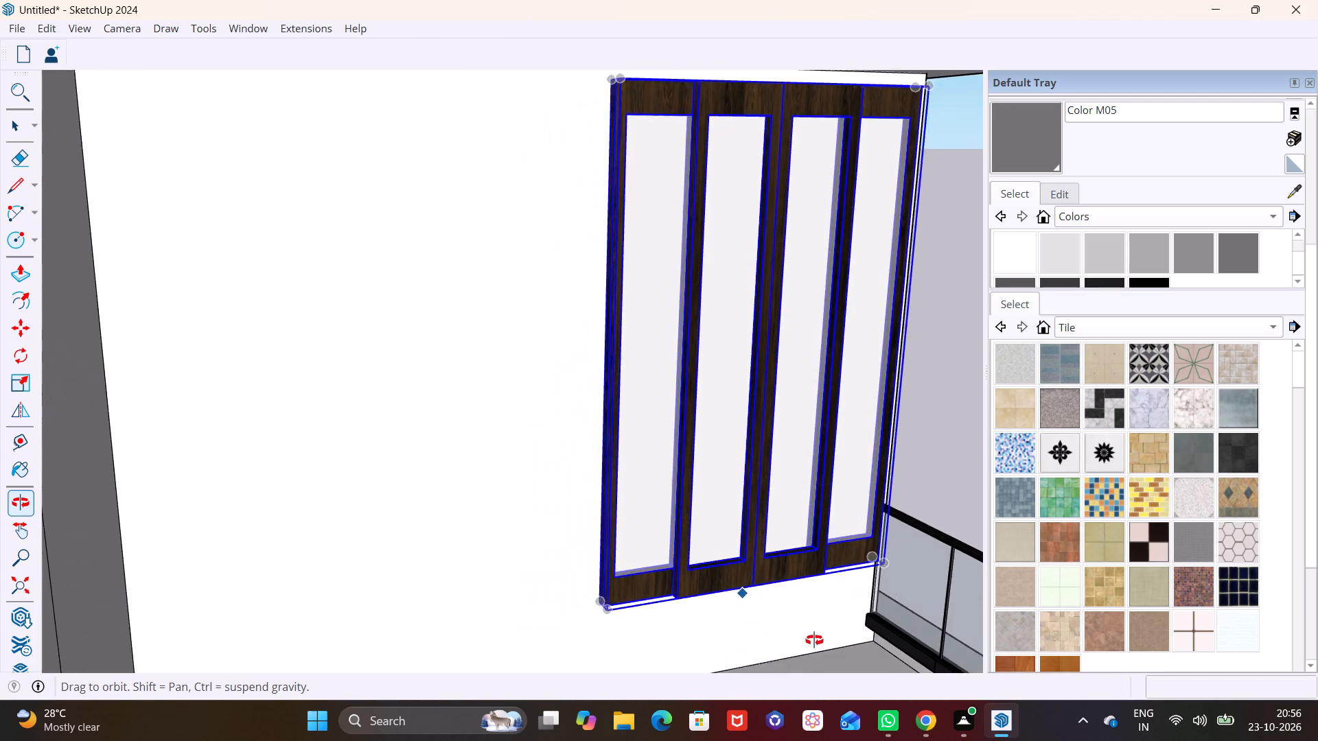
middle_drag(814, 640, 815, 639)
scroll(630, 583, up, 3)
middle_drag(674, 617, 696, 467)
middle_drag(693, 464, 718, 600)
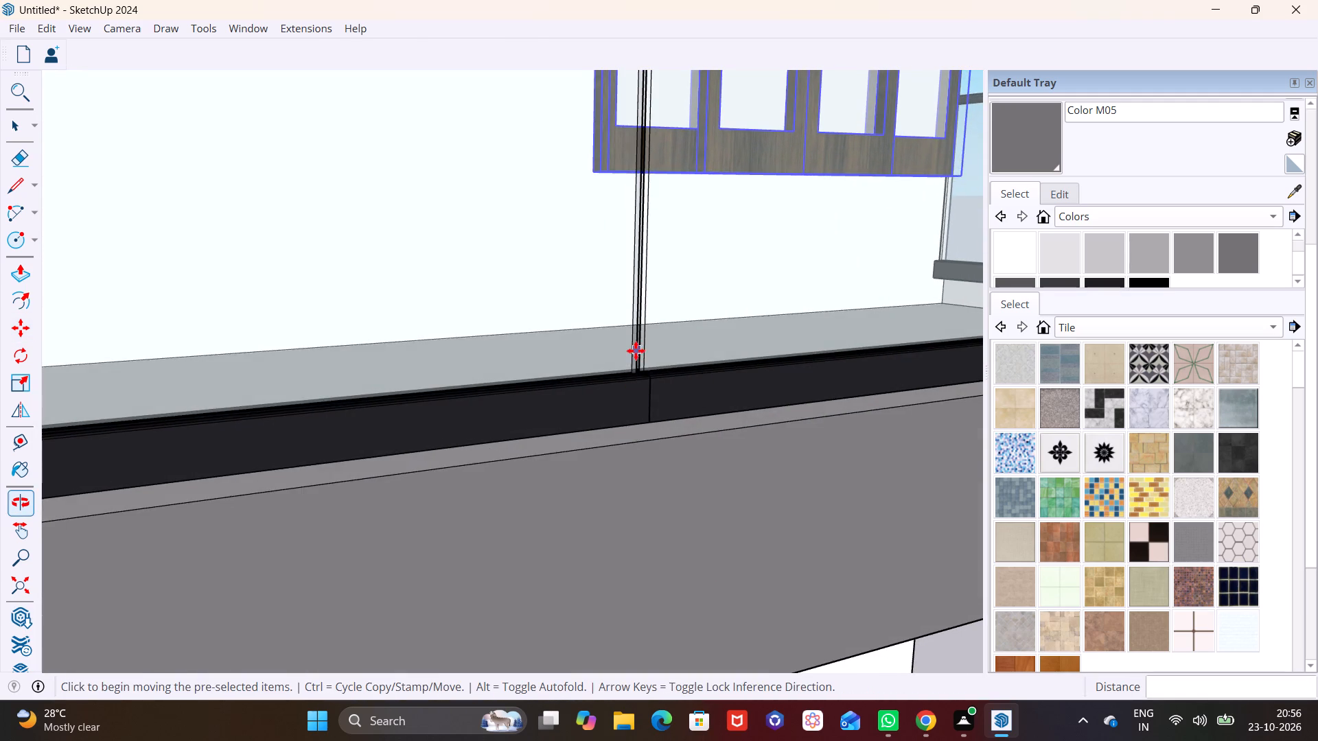
scroll(636, 351, down, 11)
middle_drag(641, 310, 663, 513)
middle_drag(659, 244, 676, 445)
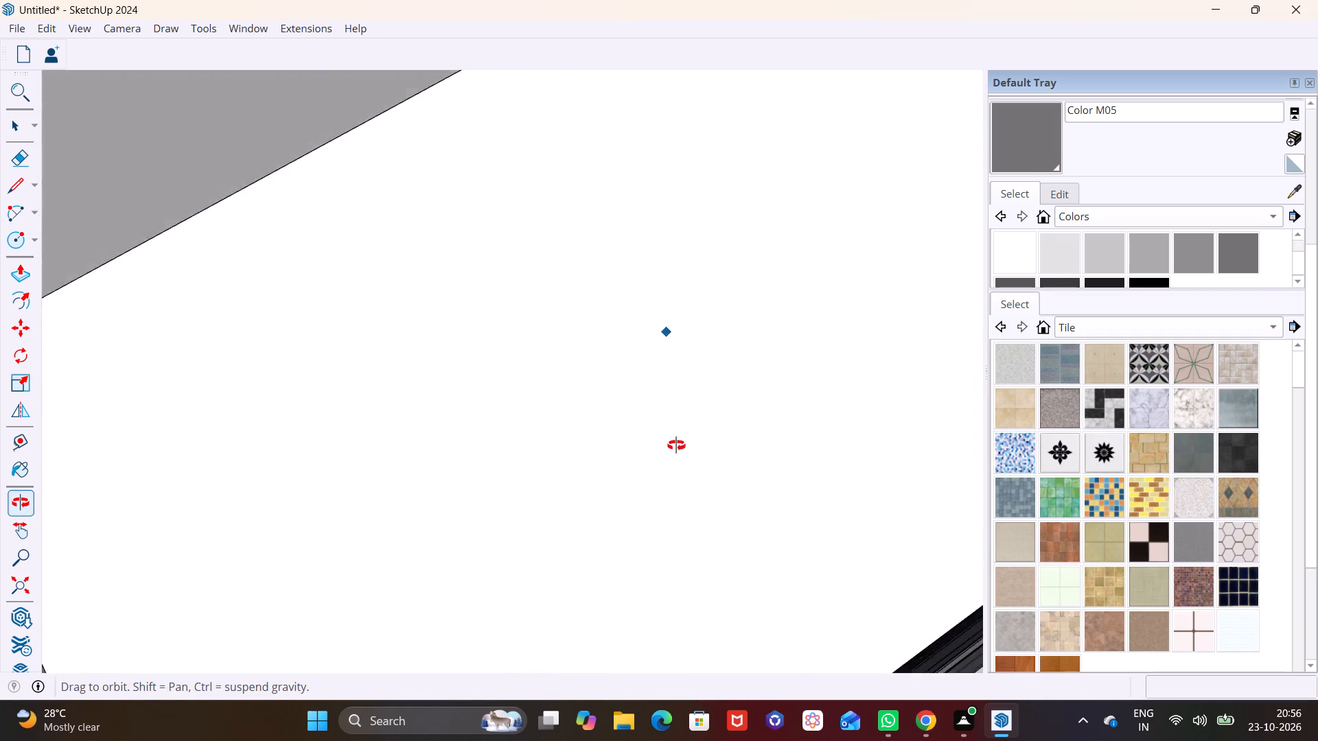
middle_drag(676, 445, 654, 305)
scroll(660, 266, up, 5)
middle_drag(658, 259, 623, 231)
scroll(623, 240, up, 1)
shift+middle_drag(637, 176, 637, 186)
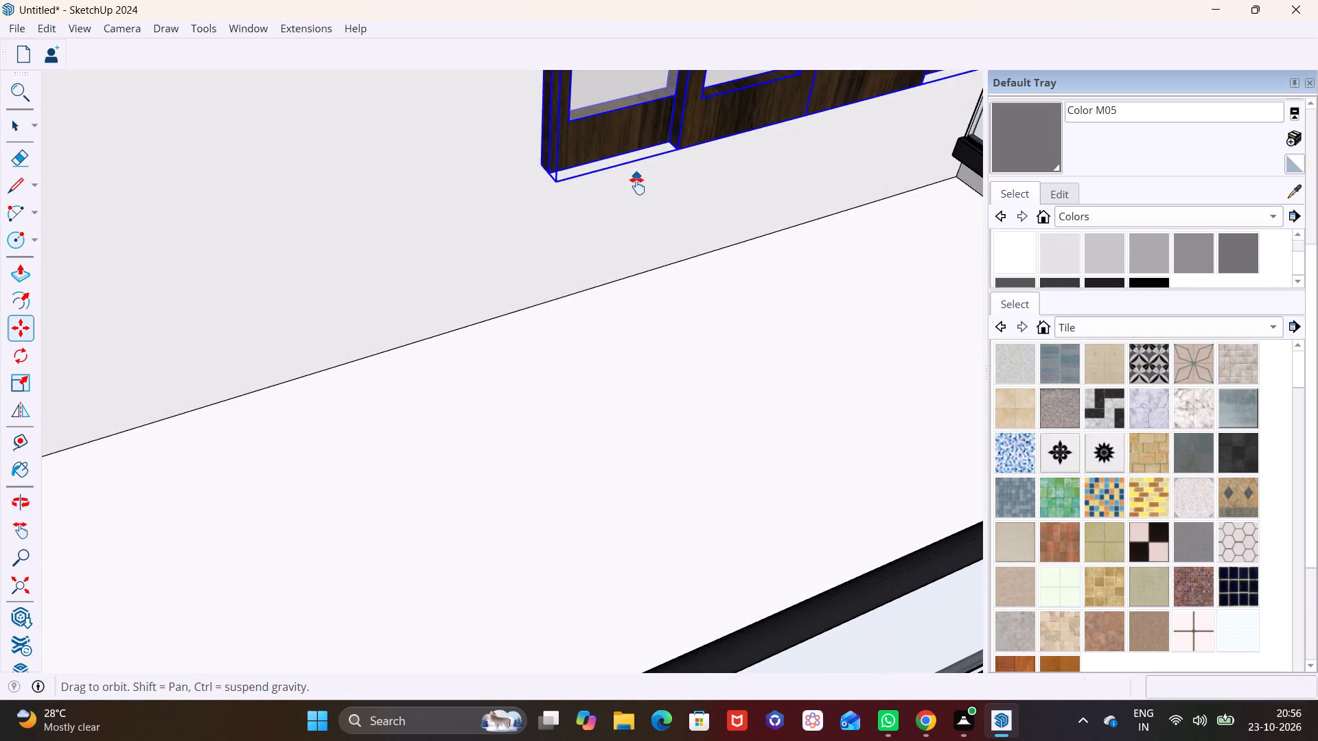
shift+middle_drag(637, 186, 647, 420)
shift+scroll(647, 420, down, 1)
middle_drag(643, 407, 631, 305)
click(540, 265)
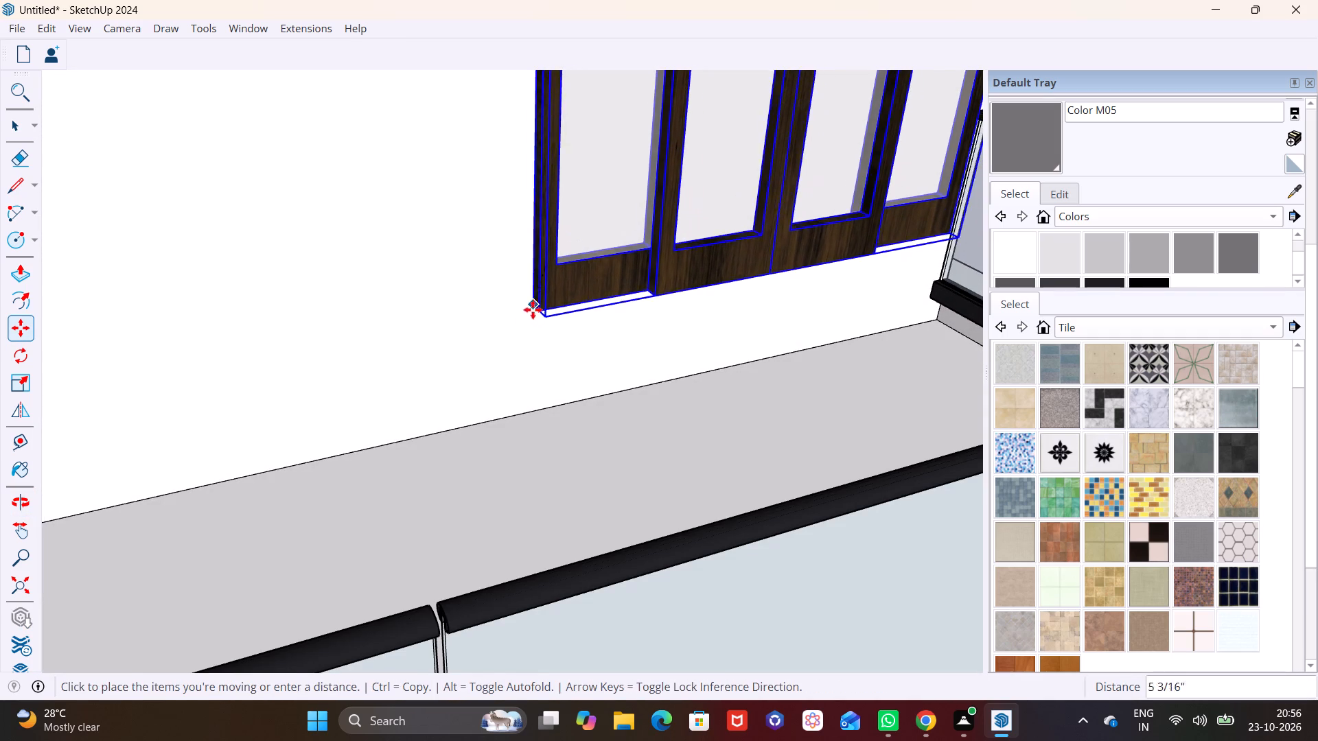
click(481, 416)
Move the third balcony's sliding door back from its outer bottom corner toward the back wall.
middle_drag(632, 390, 355, 429)
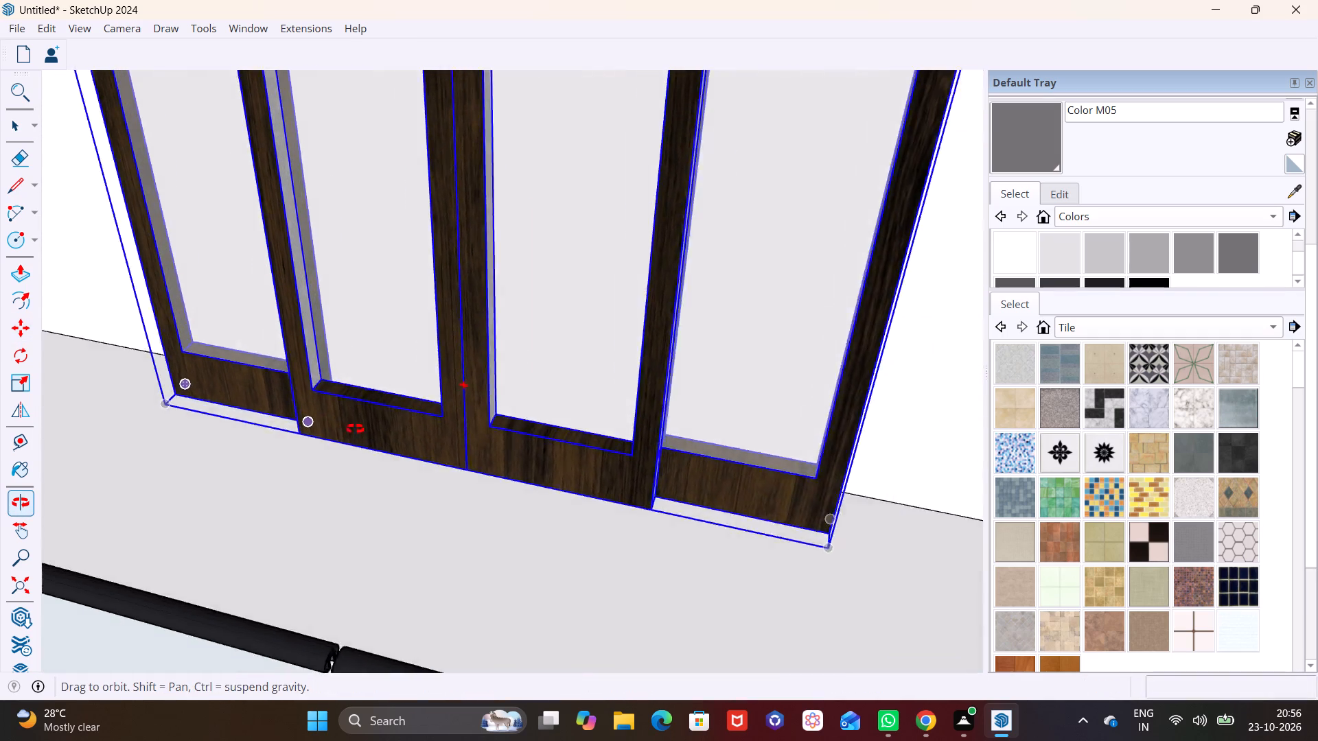
middle_drag(355, 429, 131, 415)
scroll(131, 415, up, 1)
click(463, 566)
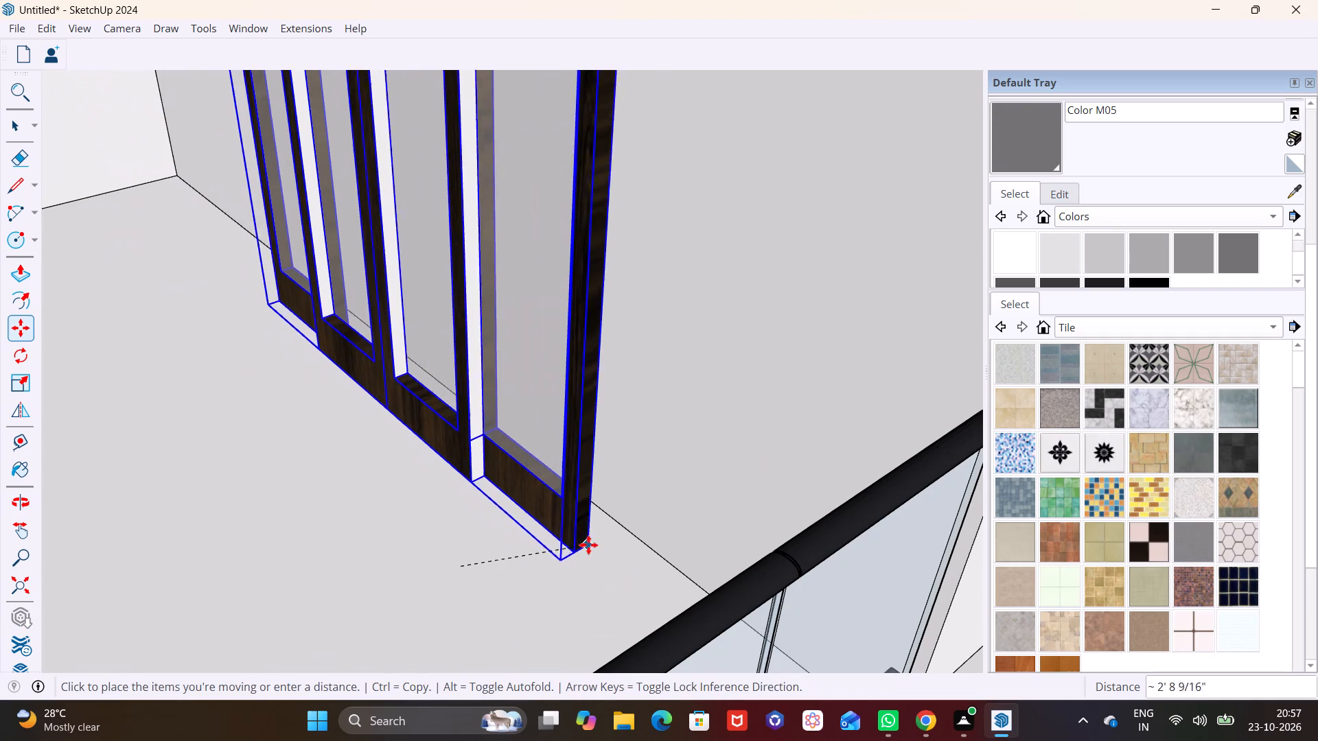
click(646, 542)
Move the third balcony's sliding door 1' along the red axis toward the building's outer corner.
middle_drag(594, 543, 663, 386)
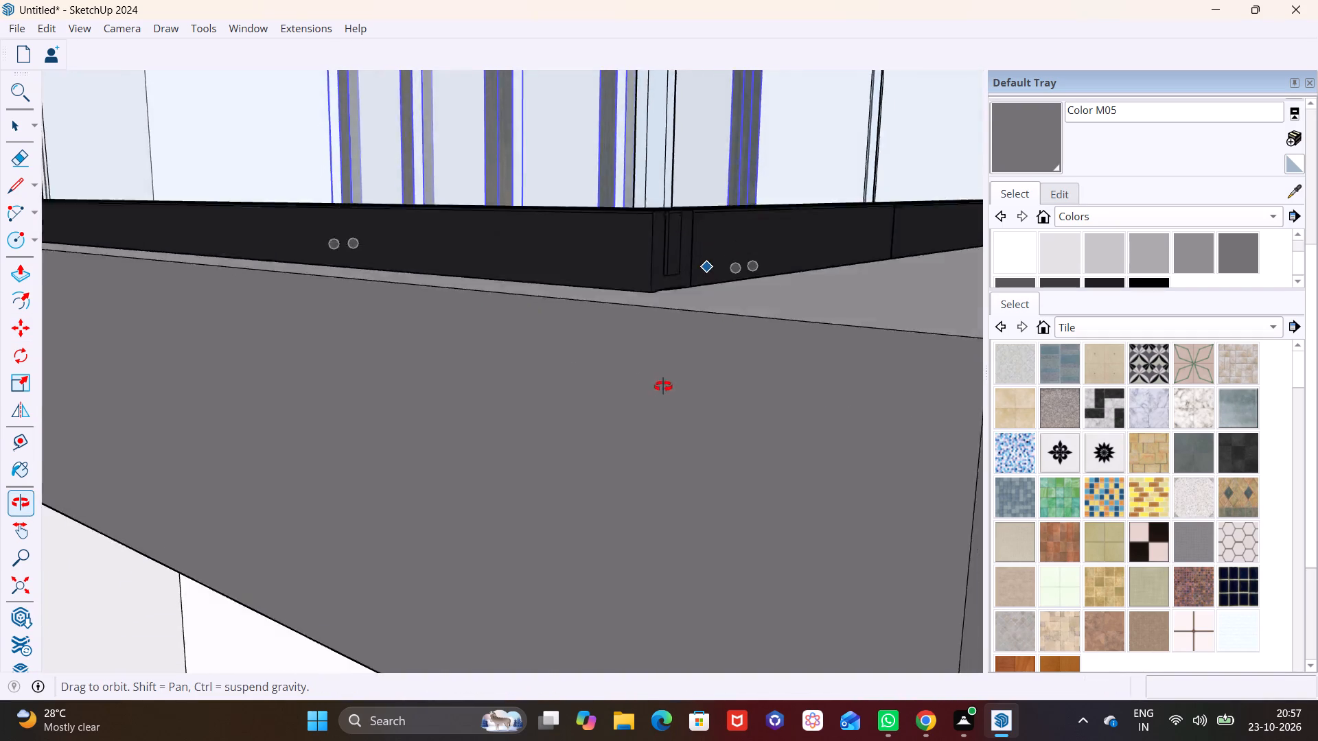
middle_drag(663, 386, 632, 384)
scroll(662, 445, down, 20)
scroll(662, 445, down, 1)
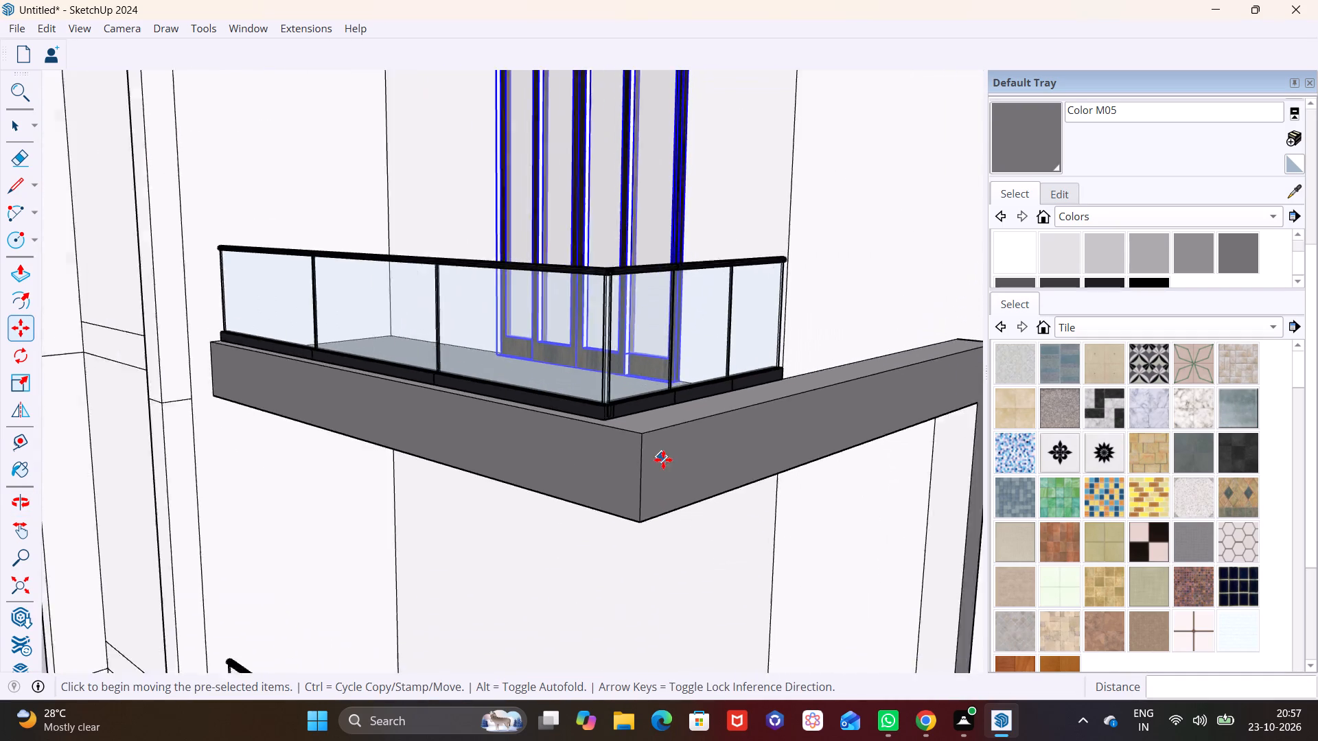
scroll(663, 460, down, 2)
shift+middle_drag(682, 473, 666, 661)
click(666, 423)
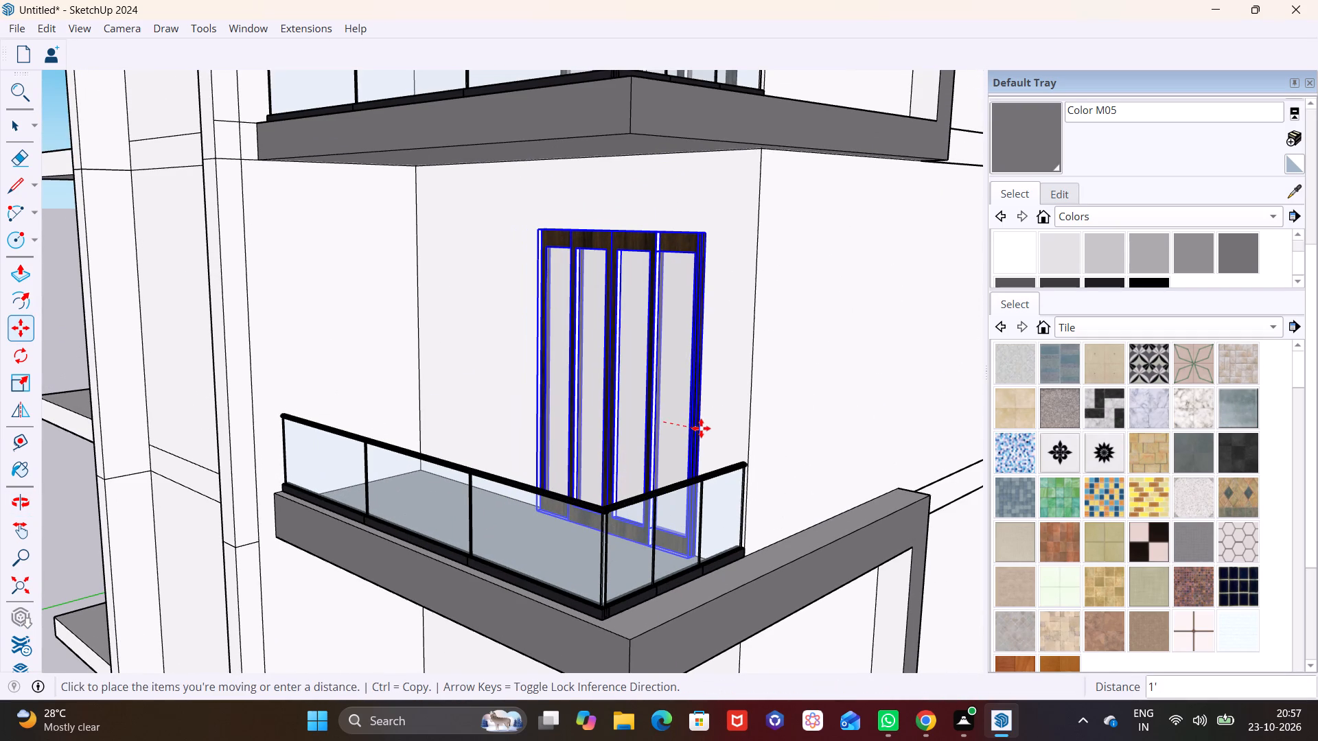
click(701, 428)
key(space)
Move the selected sliding door down about 10' 5" from the third balcony to the balcony below it.
scroll(704, 422, down, 6)
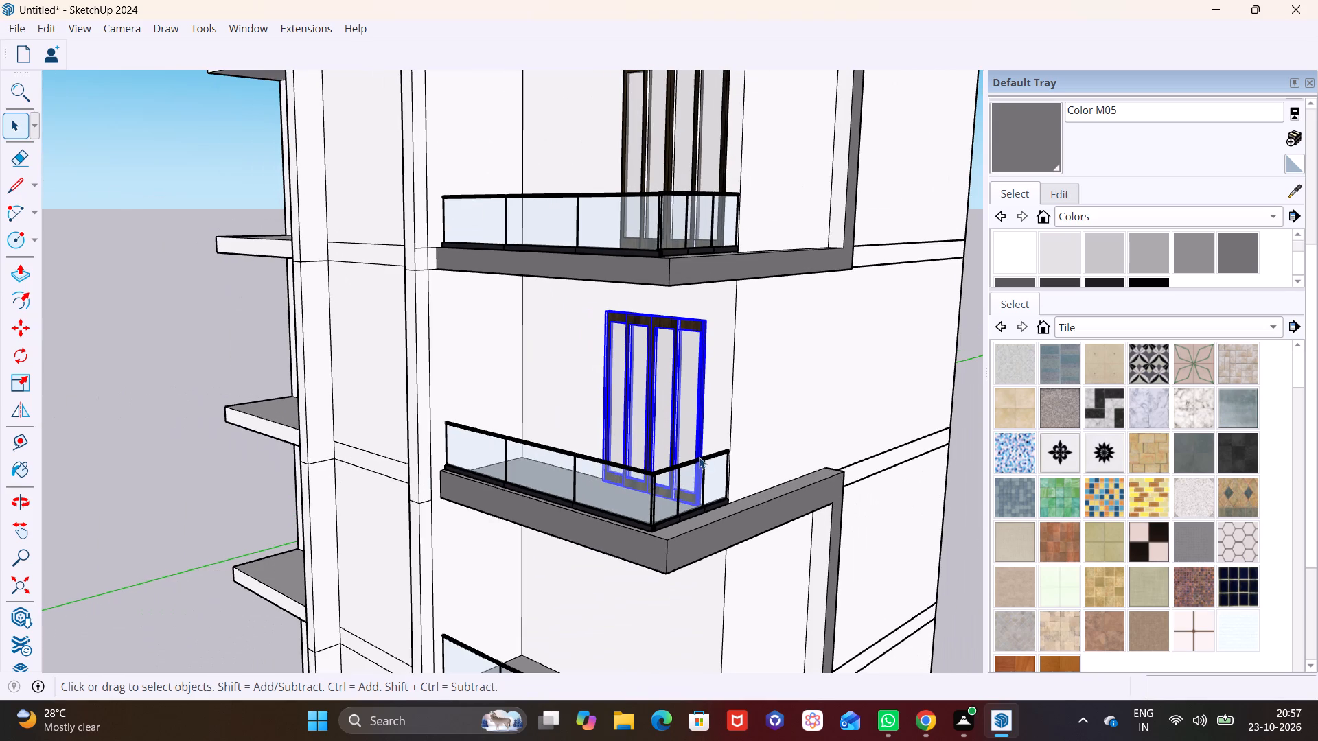
key(m)
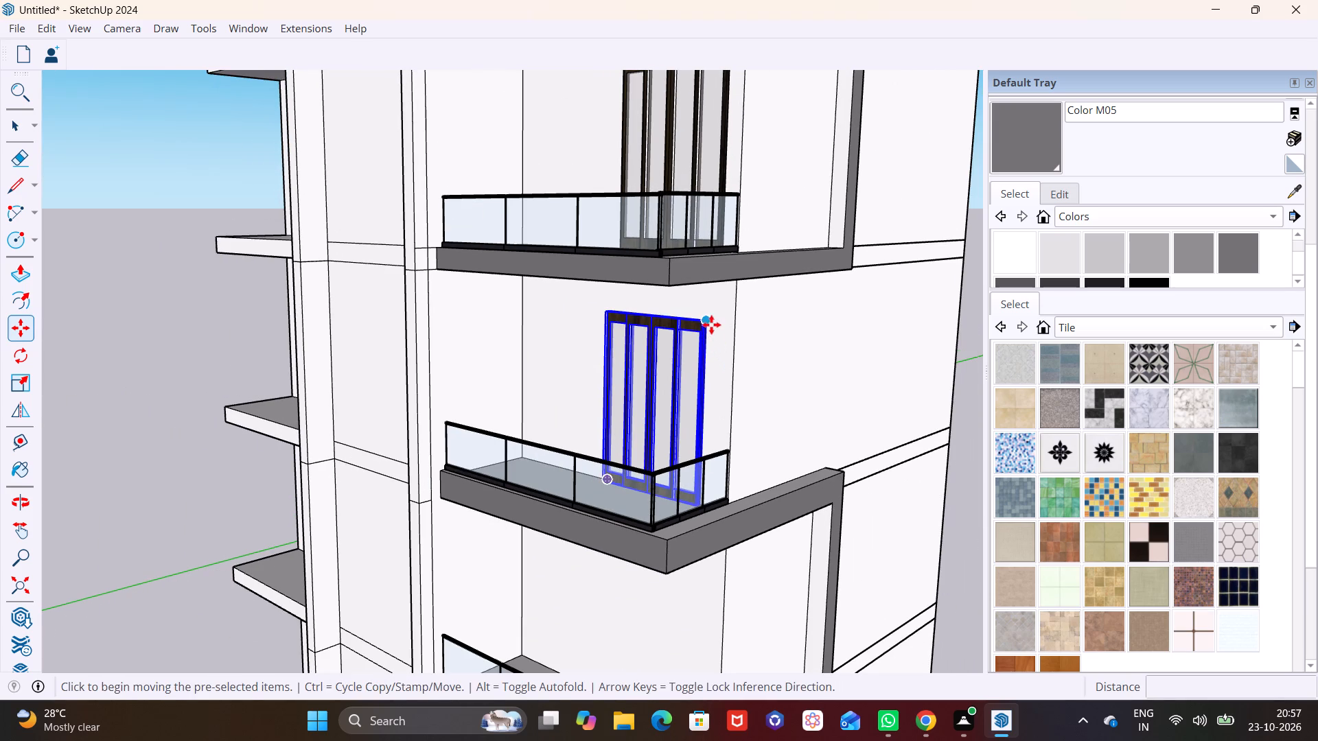
click(710, 325)
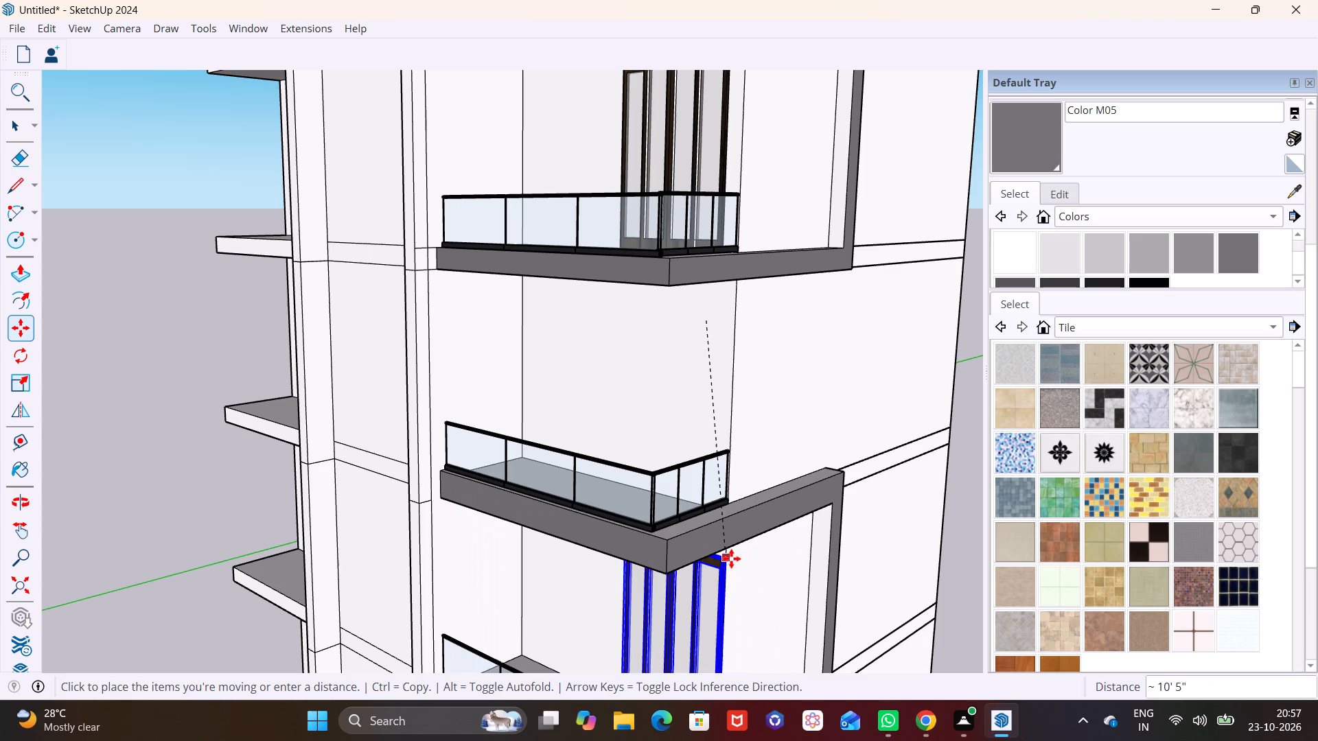
click(731, 558)
Move the sliding door about 1' 11" from its inner bottom corner down to the lower balcony's floor.
middle_drag(735, 582, 783, 439)
middle_drag(800, 570, 899, 586)
scroll(745, 575, up, 5)
middle_drag(736, 619, 995, 668)
scroll(687, 596, up, 6)
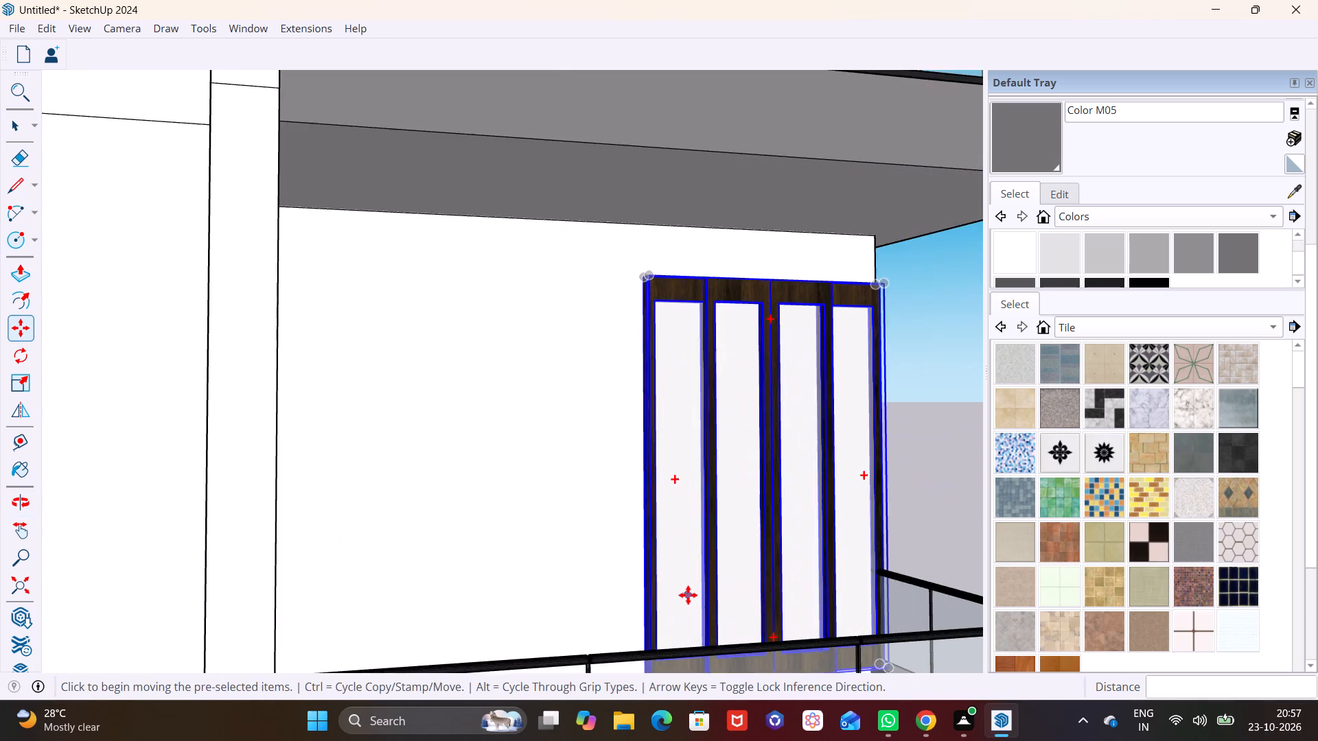
middle_drag(689, 598, 721, 692)
middle_drag(759, 665, 728, 507)
middle_drag(687, 565, 693, 666)
scroll(645, 650, up, 3)
shift+middle_drag(643, 635, 675, 451)
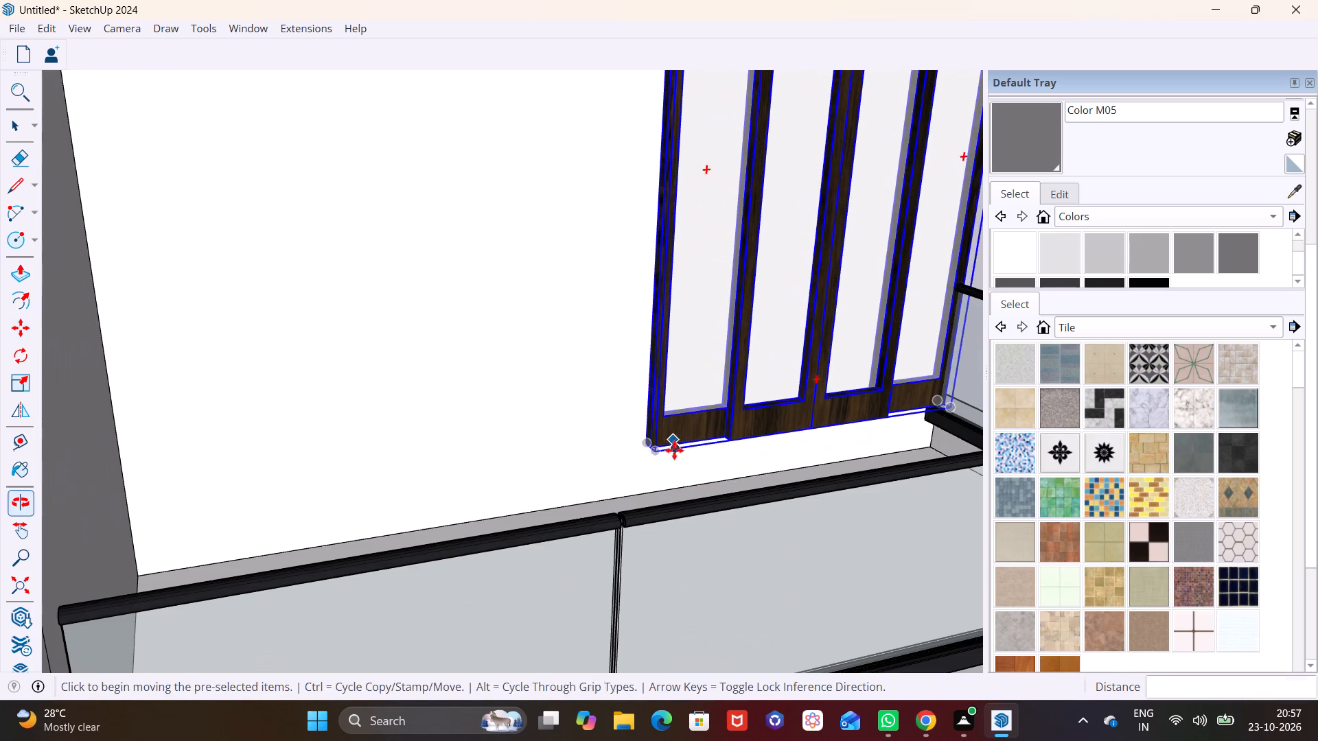
click(647, 445)
click(632, 507)
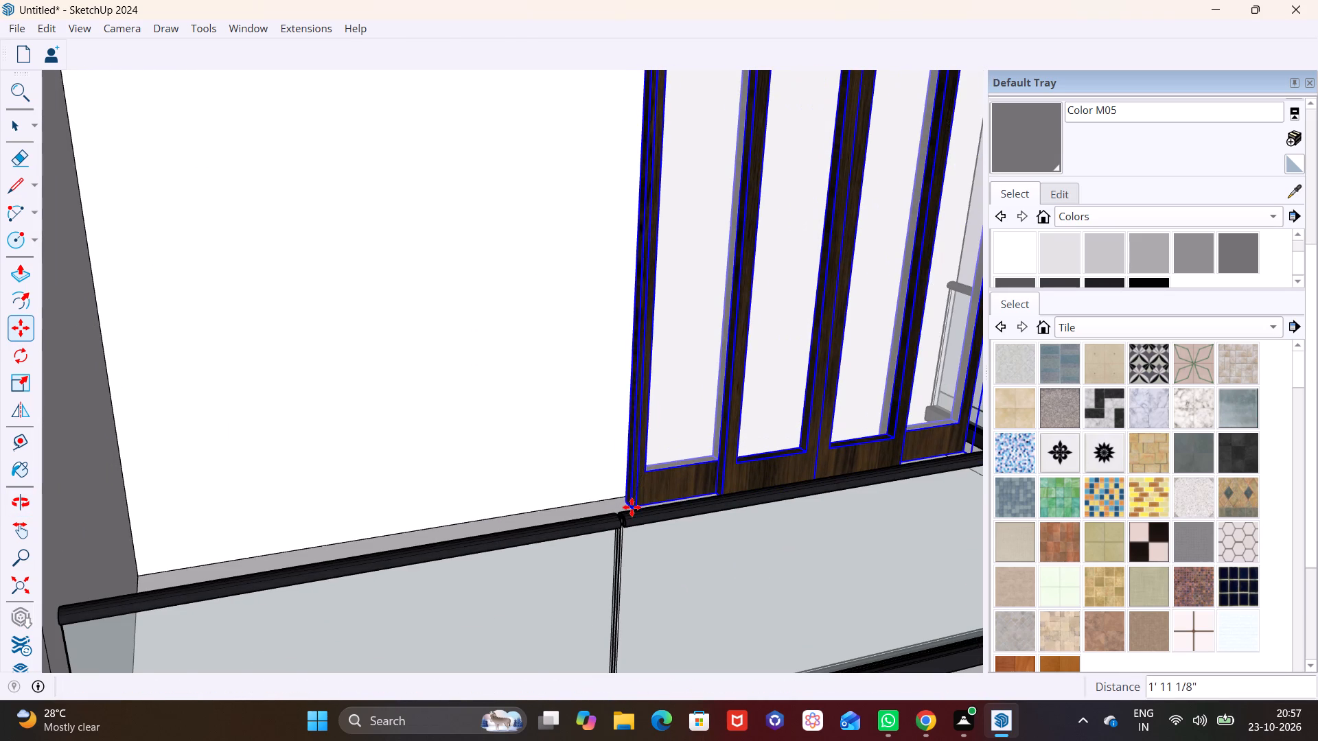
Move the sliding door on the balcony above the lowest one about 1' 5" along the green axis to the back wall.
middle_drag(761, 493, 291, 462)
scroll(537, 474, down, 6)
middle_drag(658, 523, 578, 551)
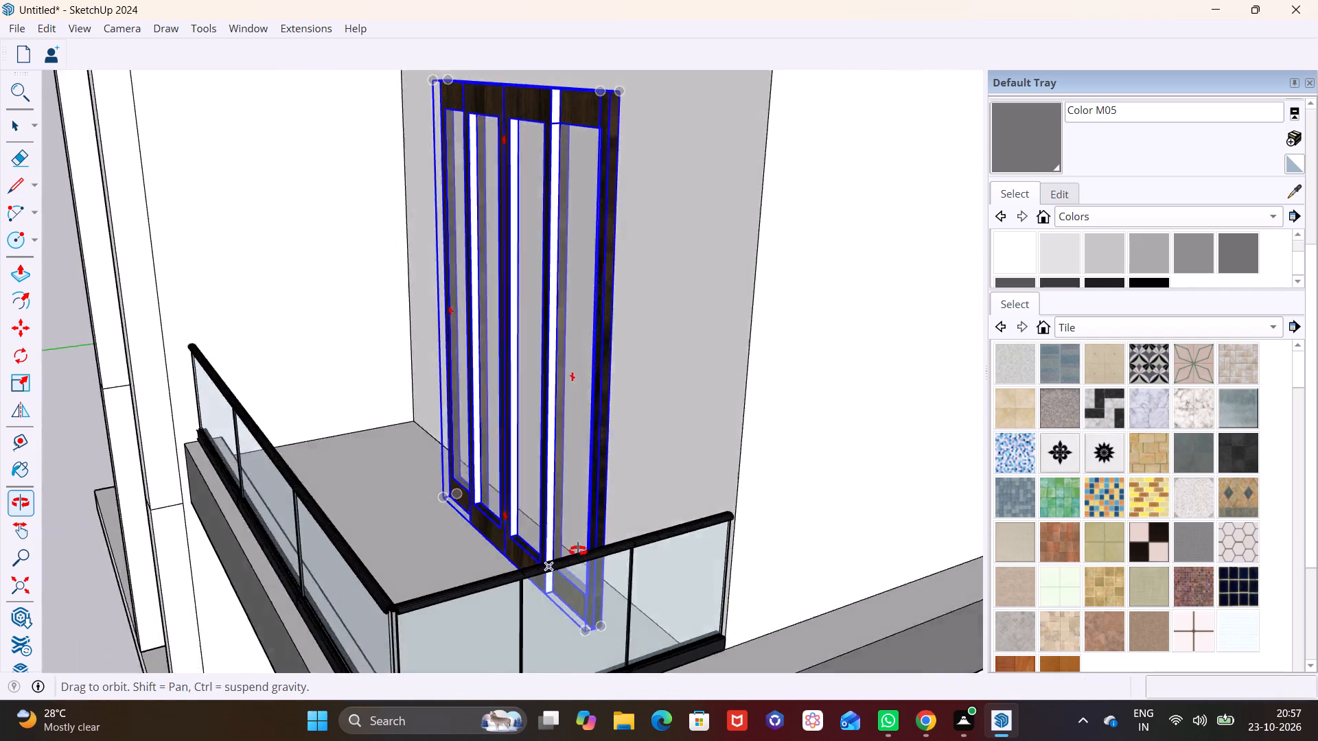
middle_drag(578, 551, 445, 610)
scroll(448, 601, up, 3)
middle_click(448, 601)
scroll(450, 594, up, 1)
shift+middle_drag(450, 591, 504, 426)
middle_drag(508, 453, 500, 659)
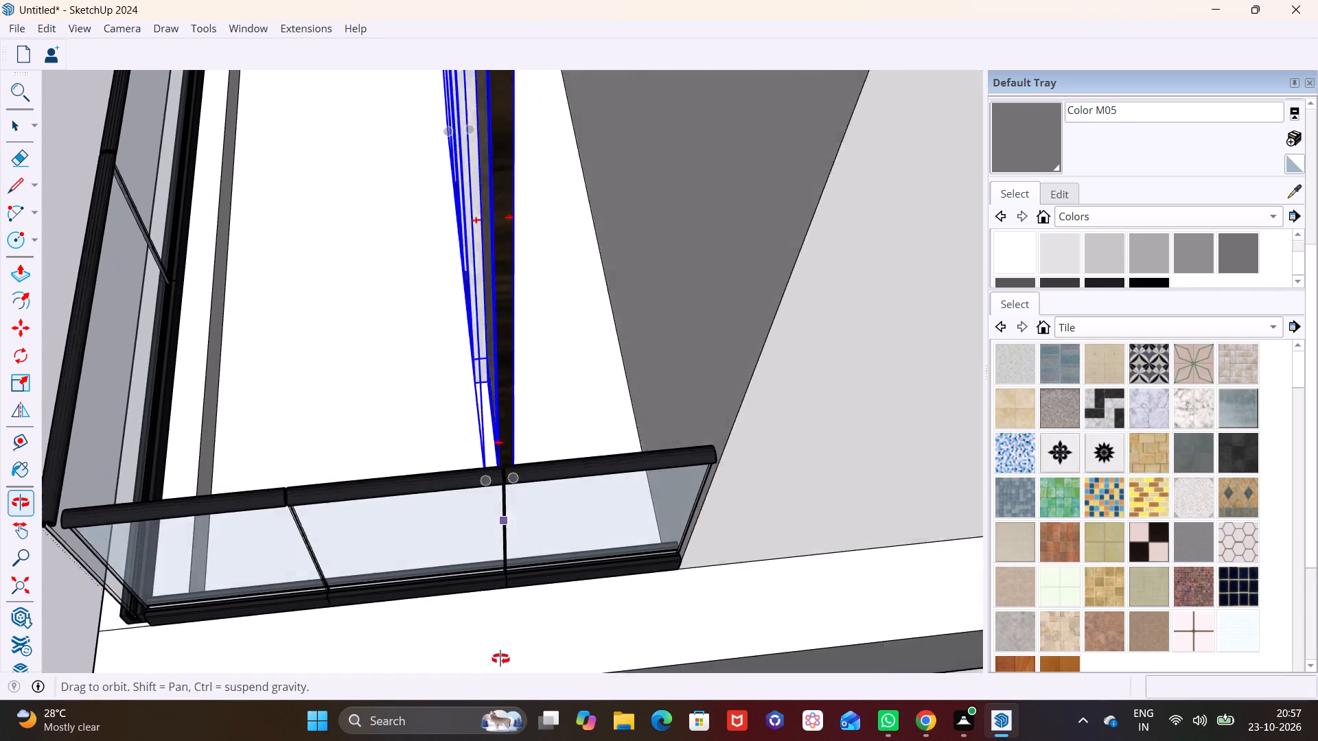
middle_drag(500, 659, 502, 641)
middle_drag(544, 432, 535, 489)
drag(516, 489, 595, 489)
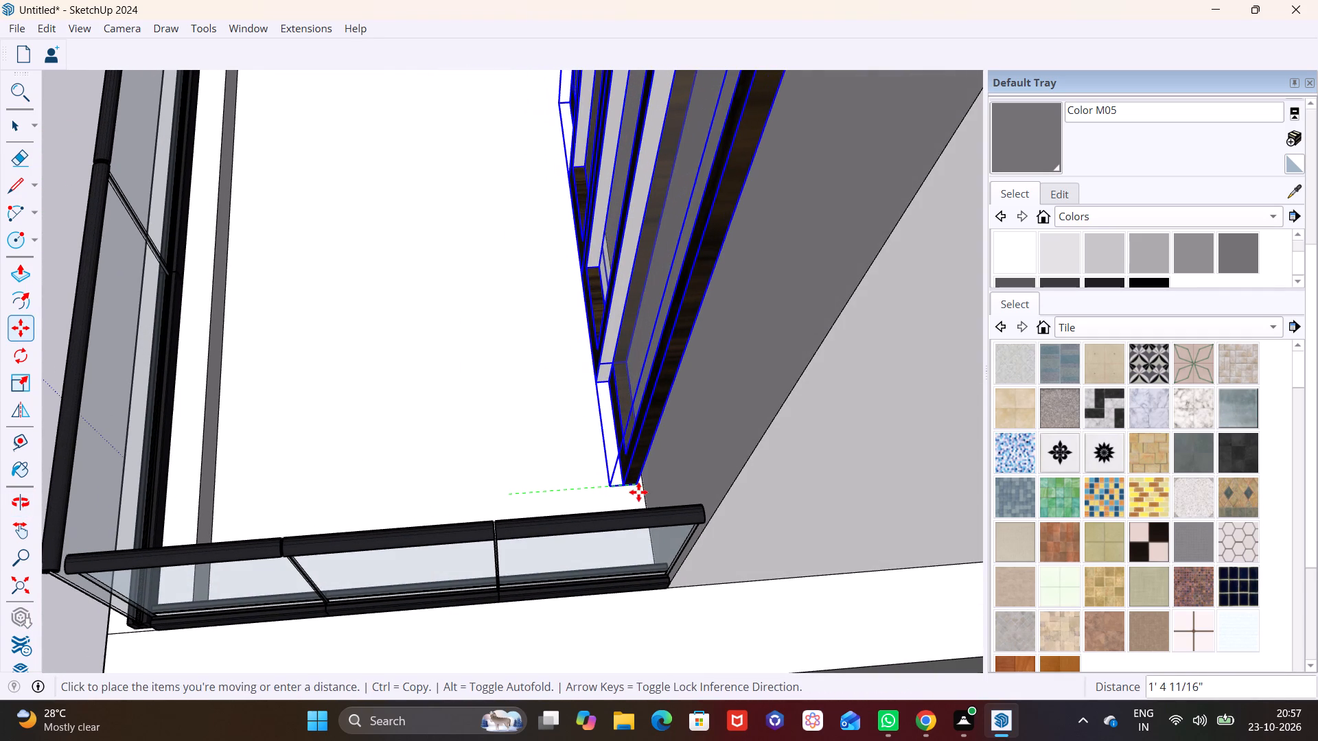
click(642, 499)
Copy that sliding door straight down onto the back wall of the lowest balcony.
middle_drag(547, 486, 767, 344)
scroll(668, 313, down, 3)
middle_drag(656, 434, 778, 369)
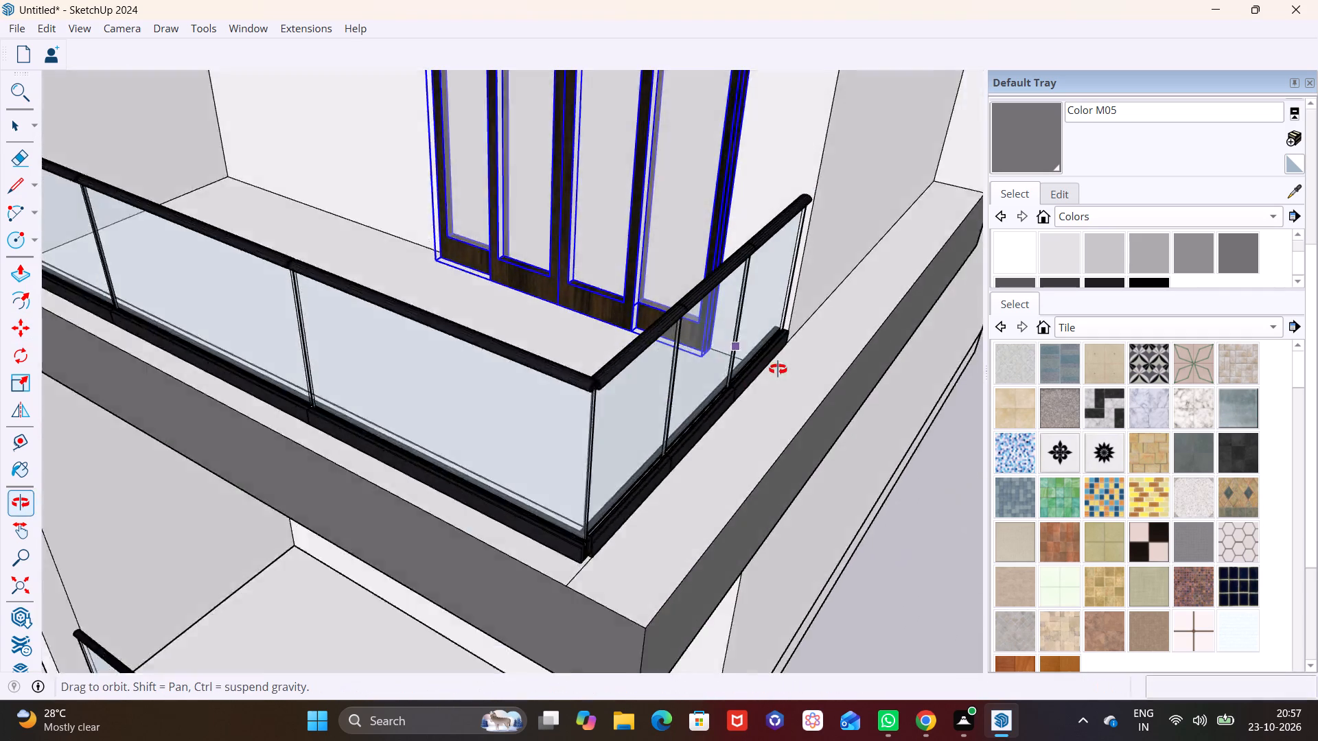
middle_drag(778, 369, 800, 279)
middle_drag(533, 366, 732, 416)
scroll(652, 370, down, 8)
middle_drag(596, 478, 573, 387)
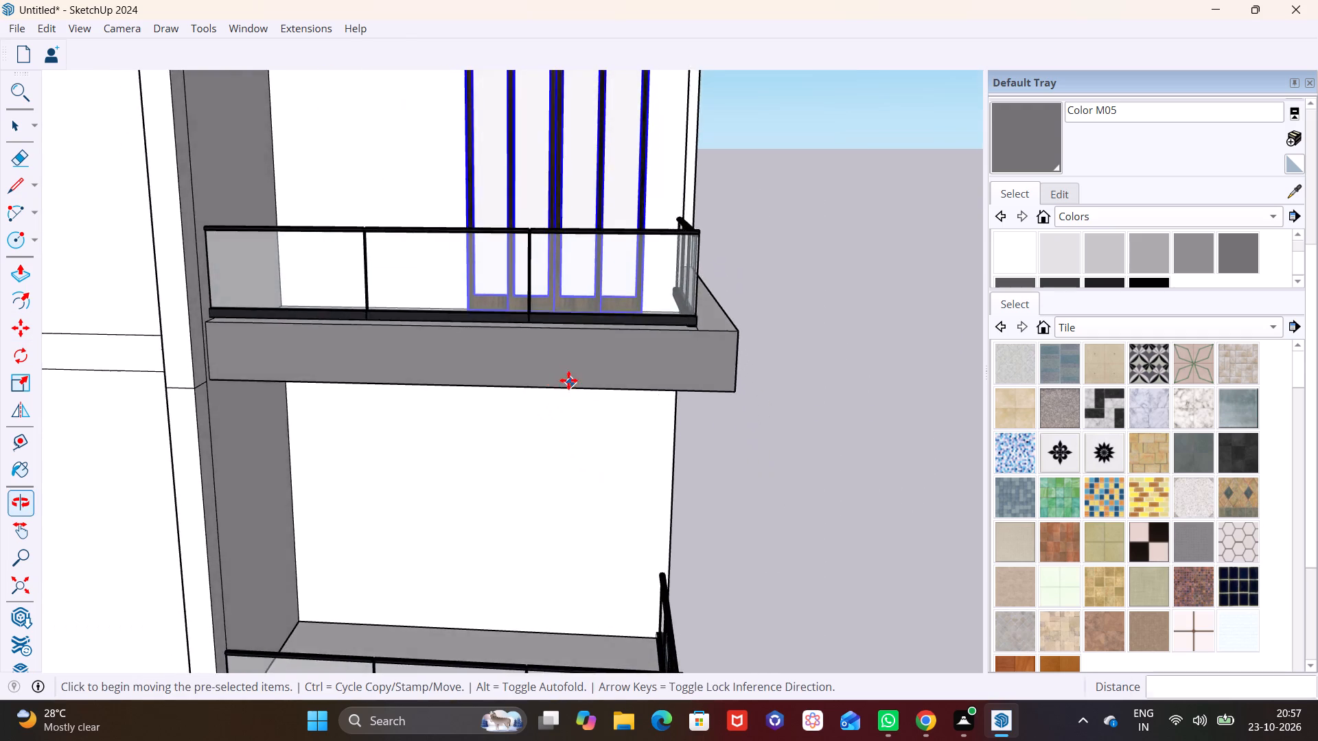
scroll(570, 377, down, 7)
click(608, 193)
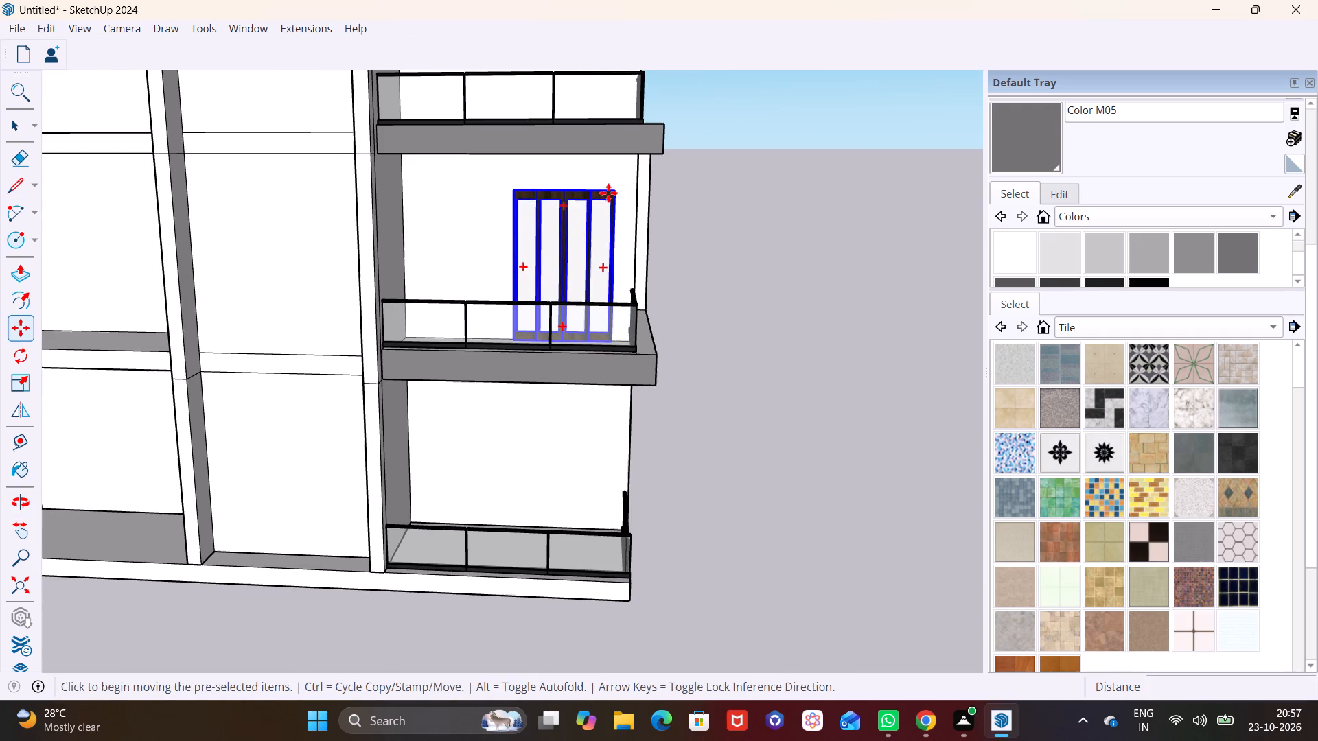
click(616, 395)
key(space)
Copy the second-lowest balcony's sliding door up 11' 2 3/4" to the middle balcony that has no door.
middle_drag(592, 497, 568, 456)
scroll(576, 480, up, 1)
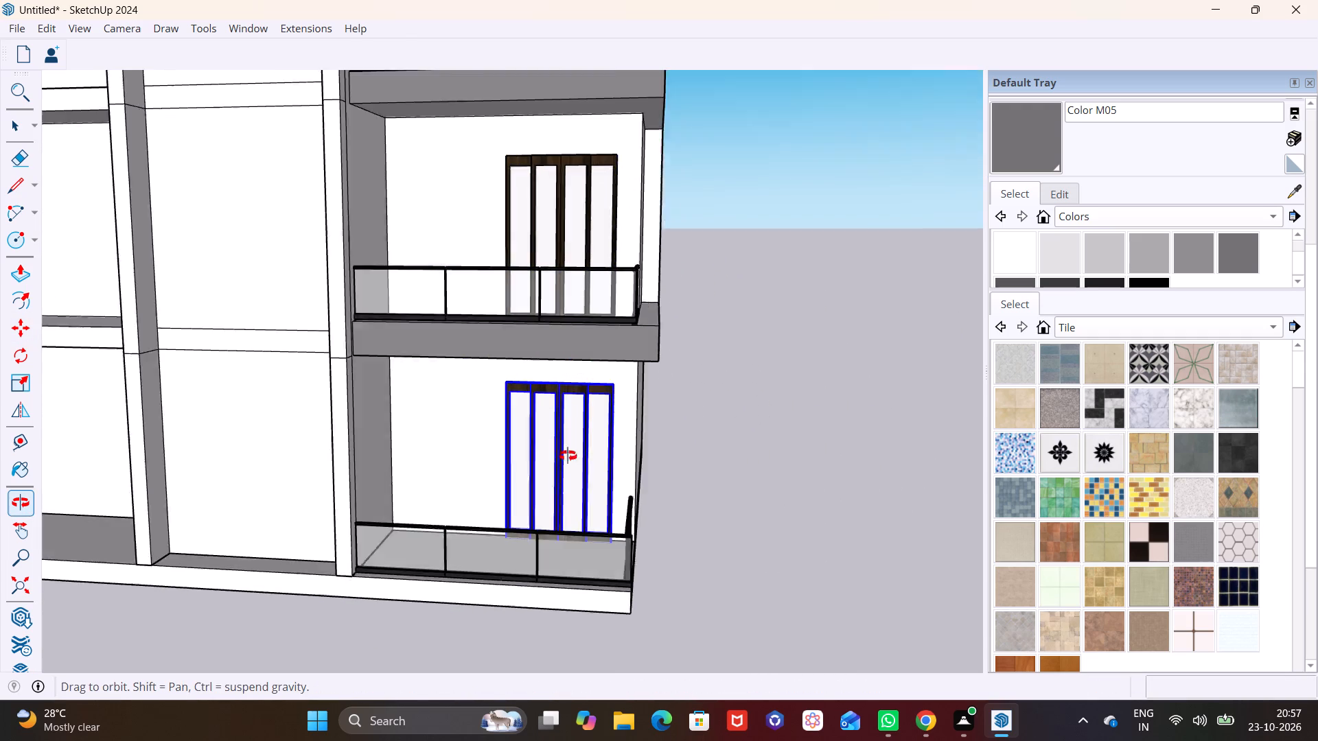
middle_drag(568, 456, 597, 392)
scroll(606, 391, down, 6)
shift+middle_drag(598, 475, 636, 617)
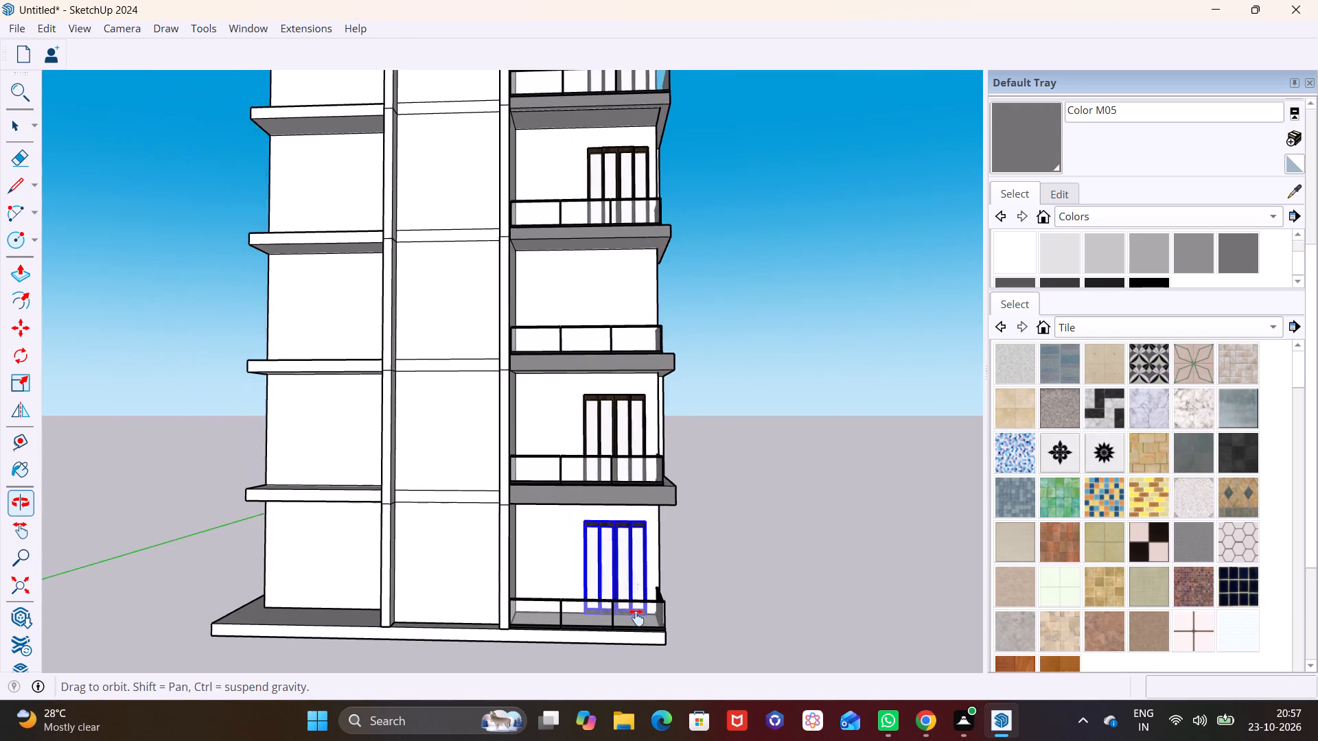
shift+middle_drag(636, 617, 634, 611)
shift+middle_drag(636, 464, 561, 613)
click(562, 554)
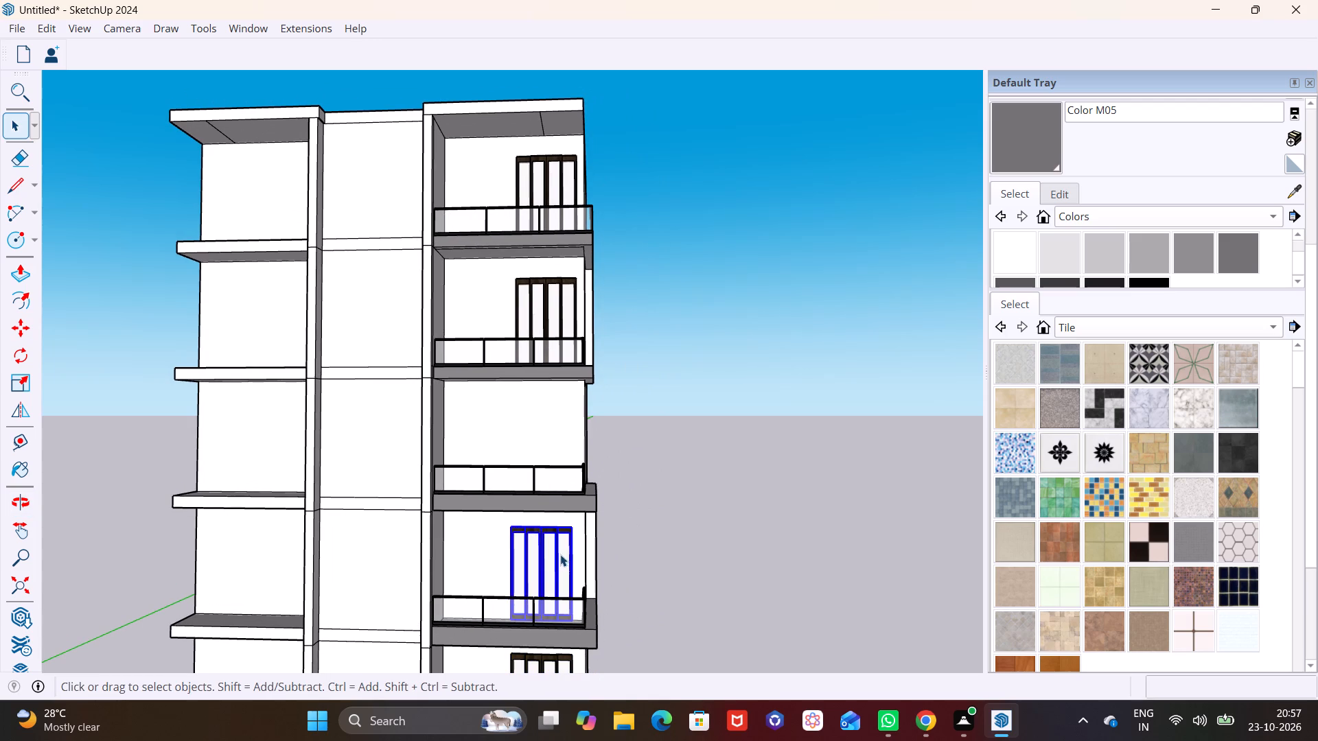
key(m)
click(567, 531)
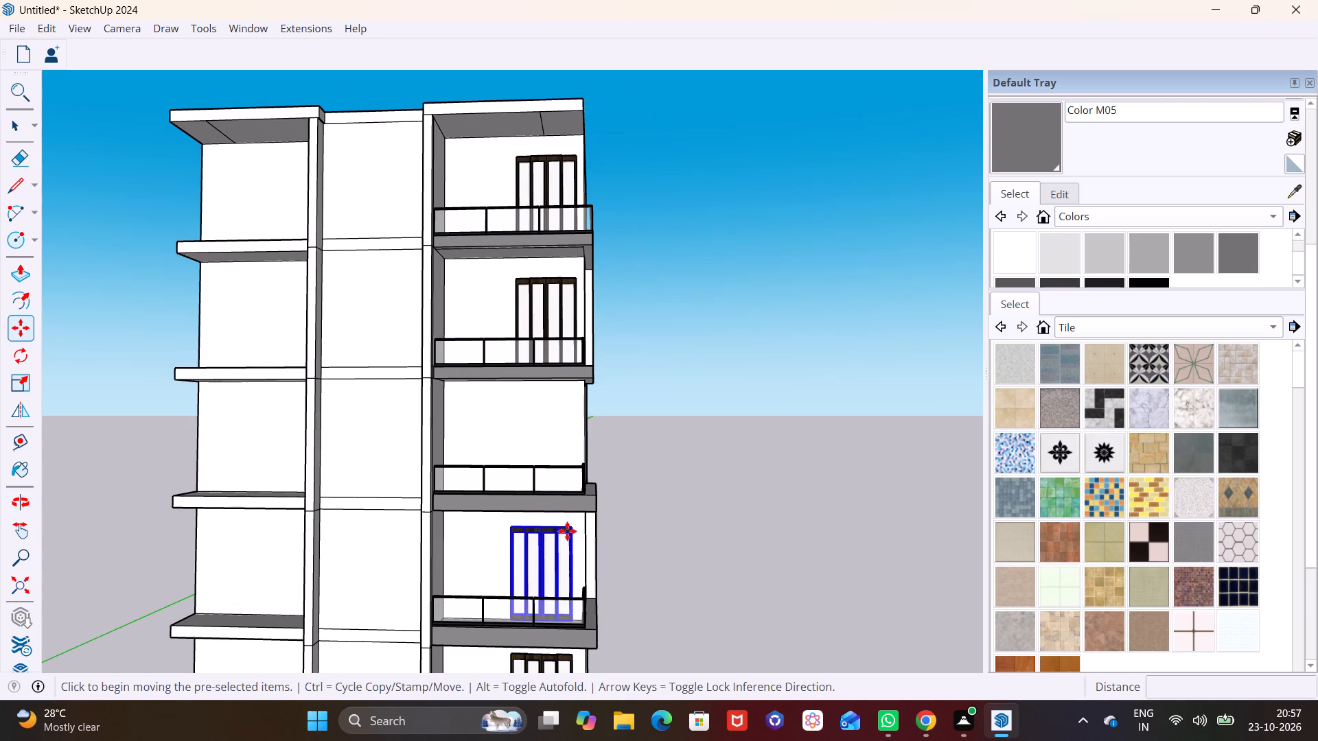
click(576, 399)
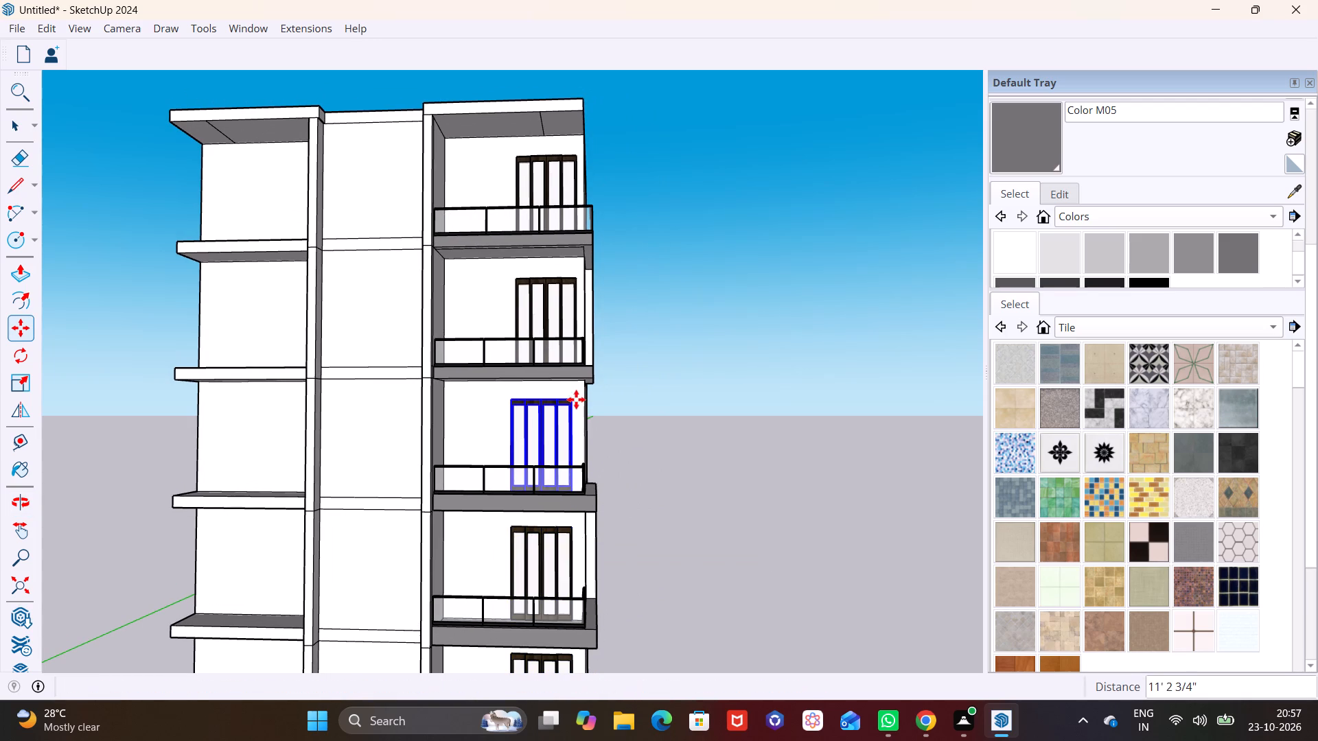
key(space)
click(671, 455)
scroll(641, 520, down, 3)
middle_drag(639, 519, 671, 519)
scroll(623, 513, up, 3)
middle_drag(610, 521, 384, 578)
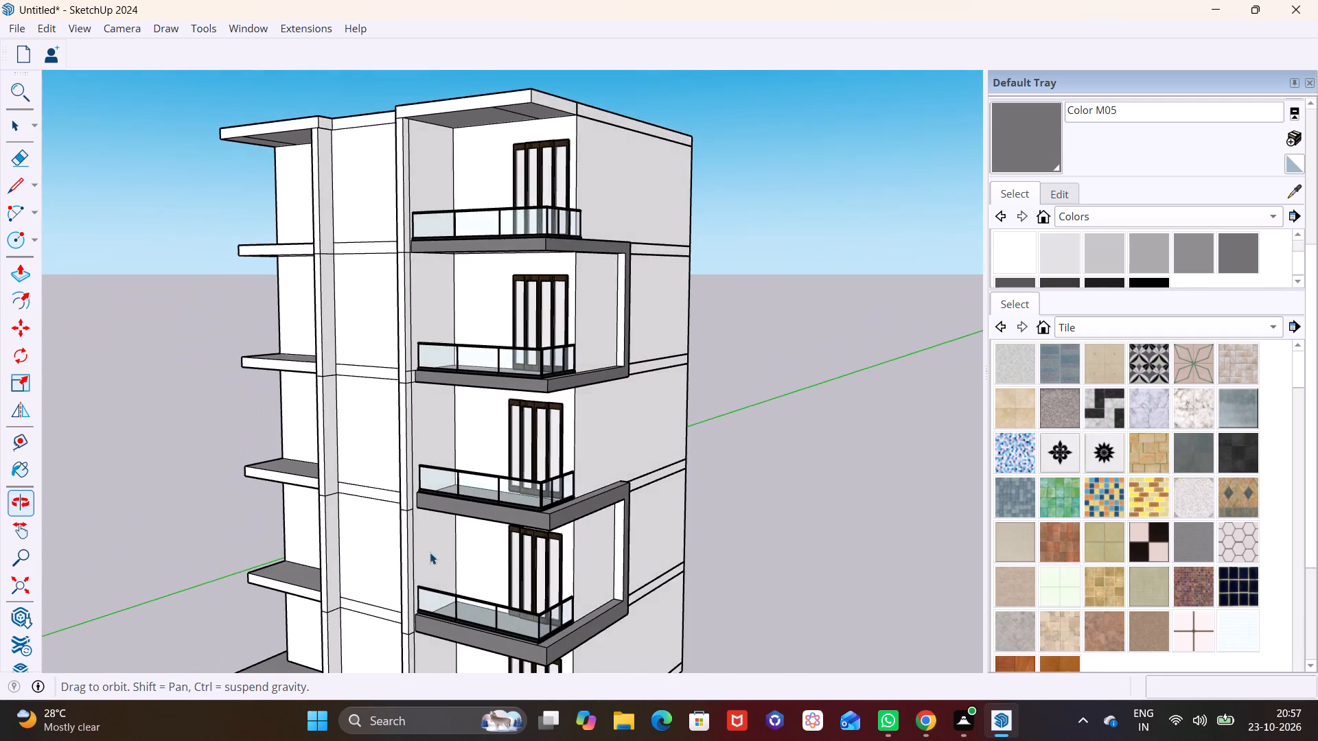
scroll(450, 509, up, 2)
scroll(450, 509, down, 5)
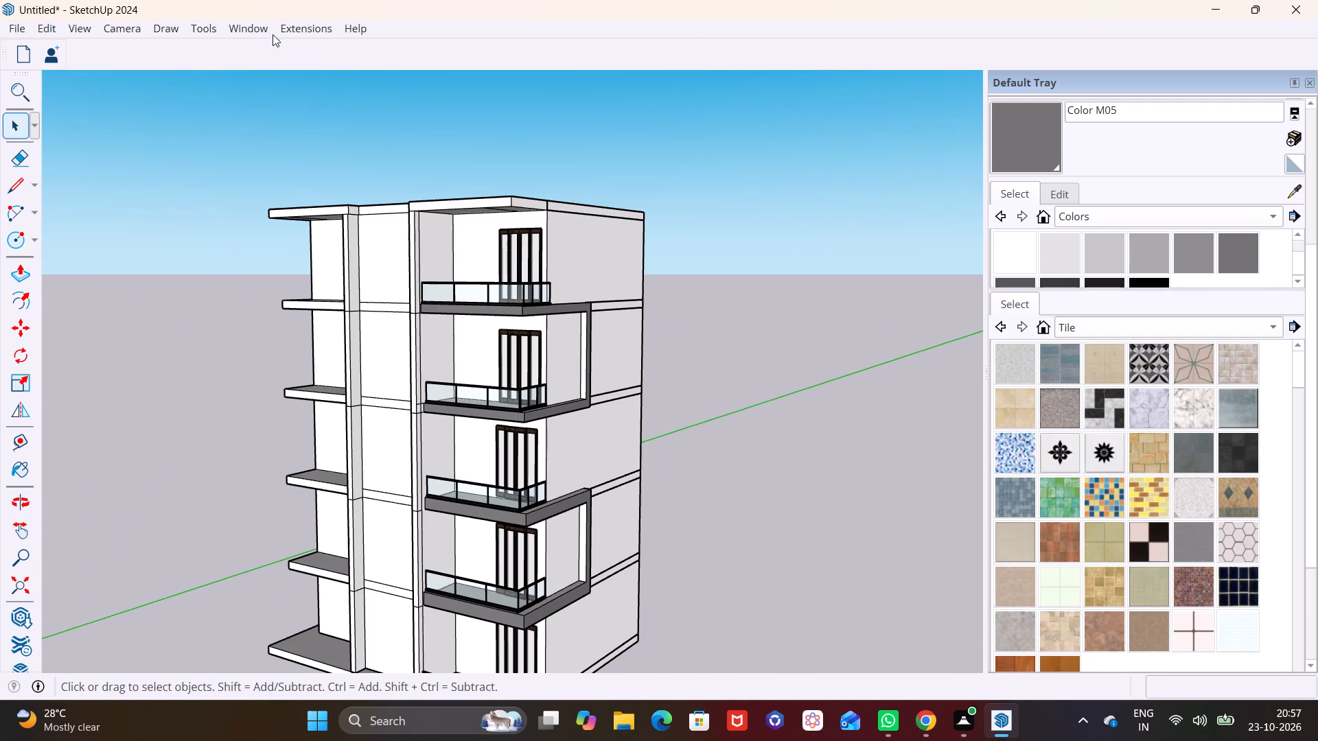
Search the 3D Warehouse for GLASS WINDOW.
click(264, 32)
click(291, 162)
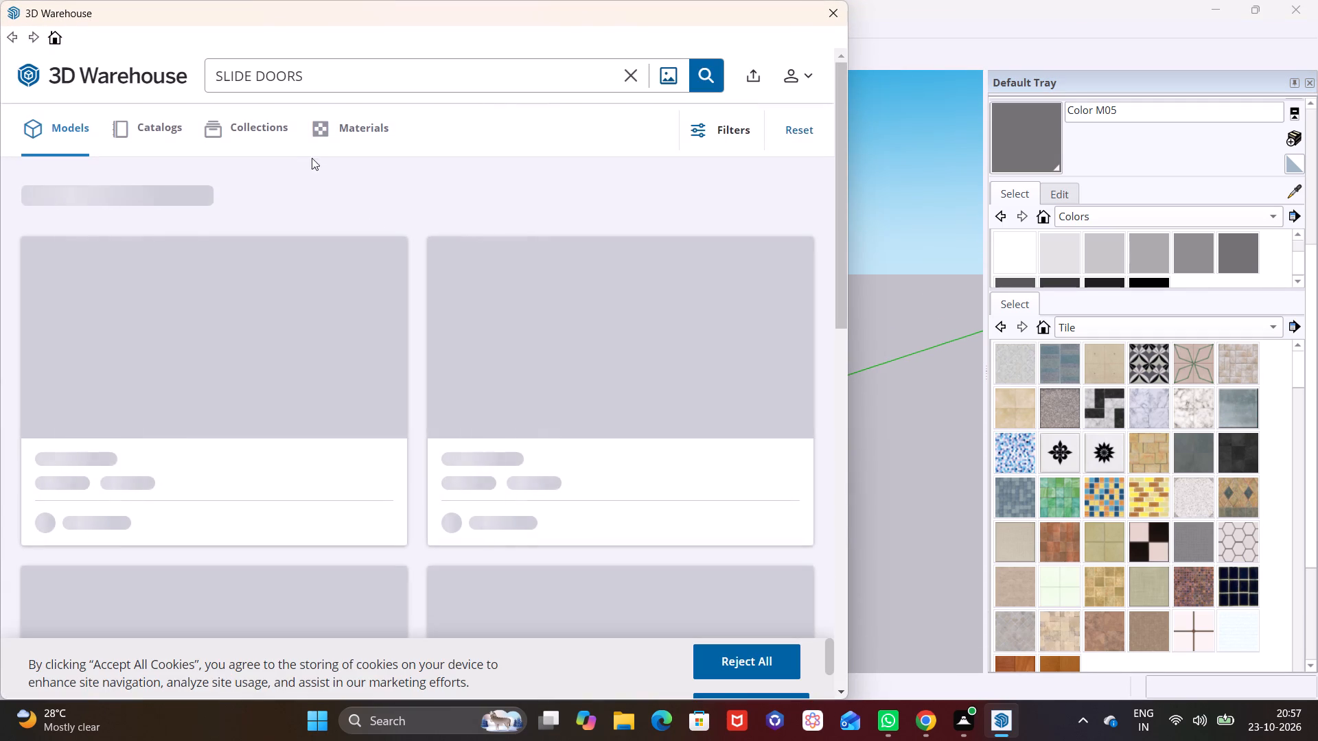
click(348, 67)
key(BackSpace)
key(BackSpace)
key(BackSpace)
key(BackSpace)
key(BackSpace)
key(BackSpace)
key(BackSpace)
key(BackSpace)
key(BackSpace)
key(BackSpace)
key(BackSpace)
key(BackSpace)
key(BackSpace)
key(BackSpace)
key(BackSpace)
key(BackSpace)
key(BackSpace)
key(BackSpace)
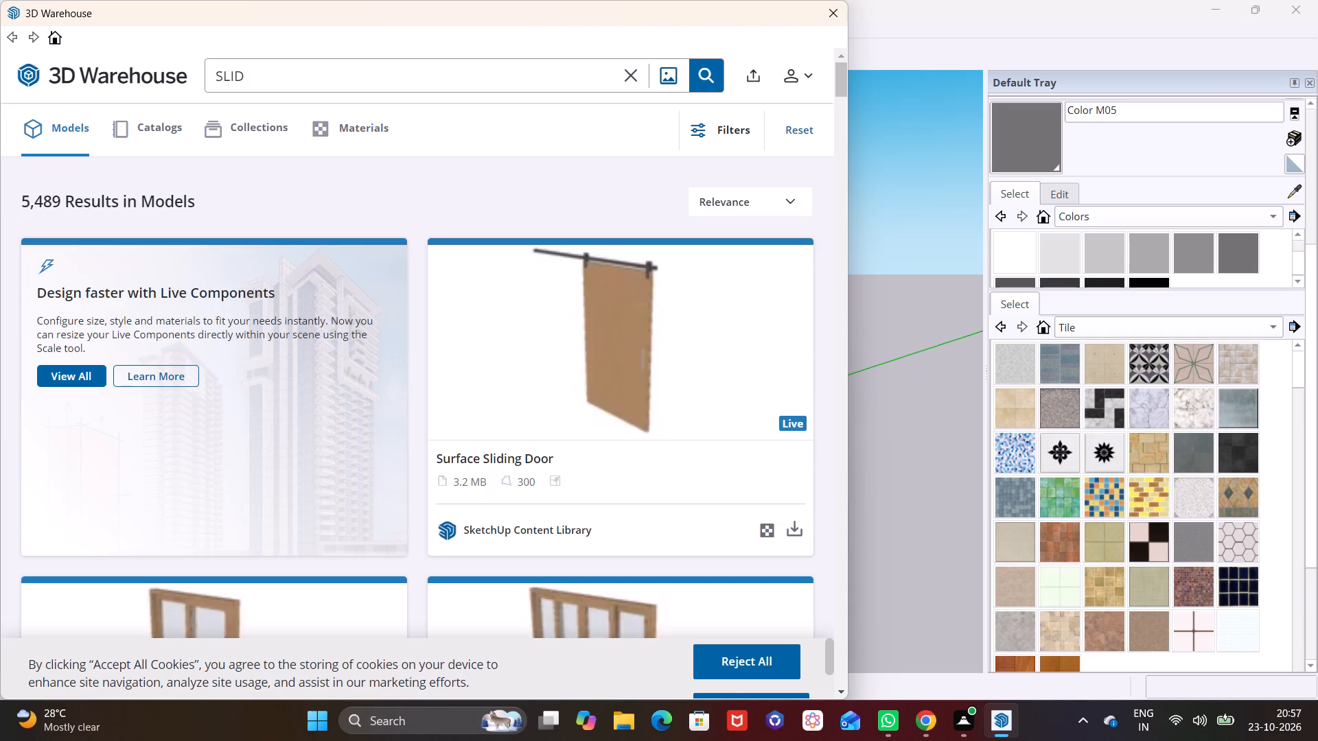
text(GLASS WINDOW)
key(Return)
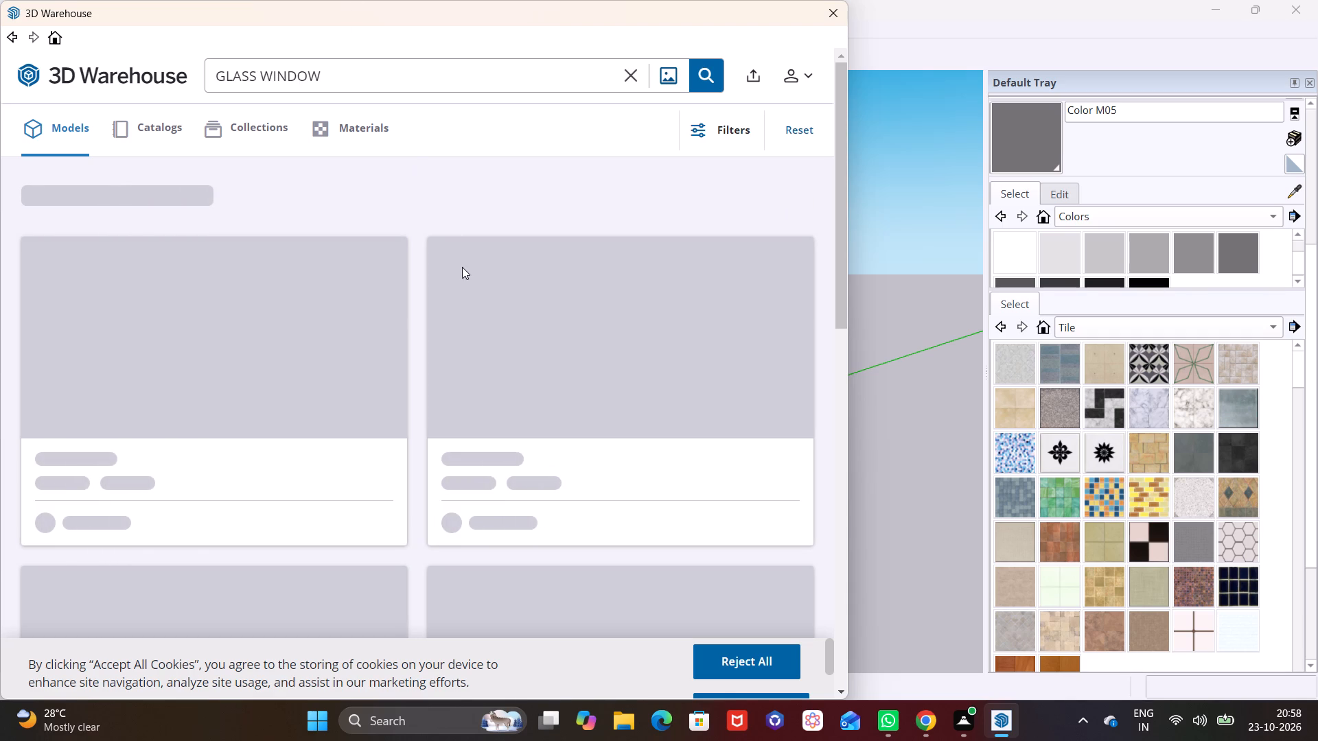
Find the dark-framed two-pane "normal thai glasse window" among the results and load it into the model.
scroll(518, 392, down, 2)
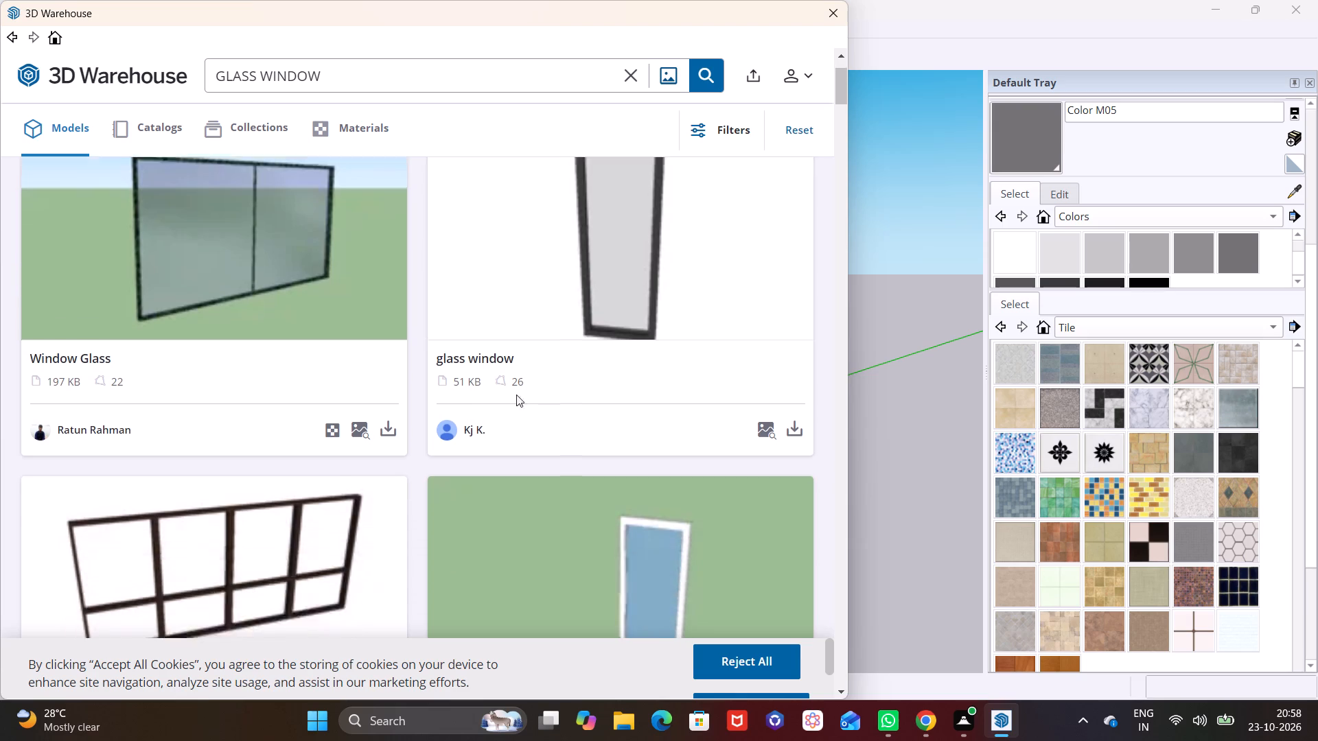
scroll(513, 407, down, 10)
scroll(669, 515, down, 2)
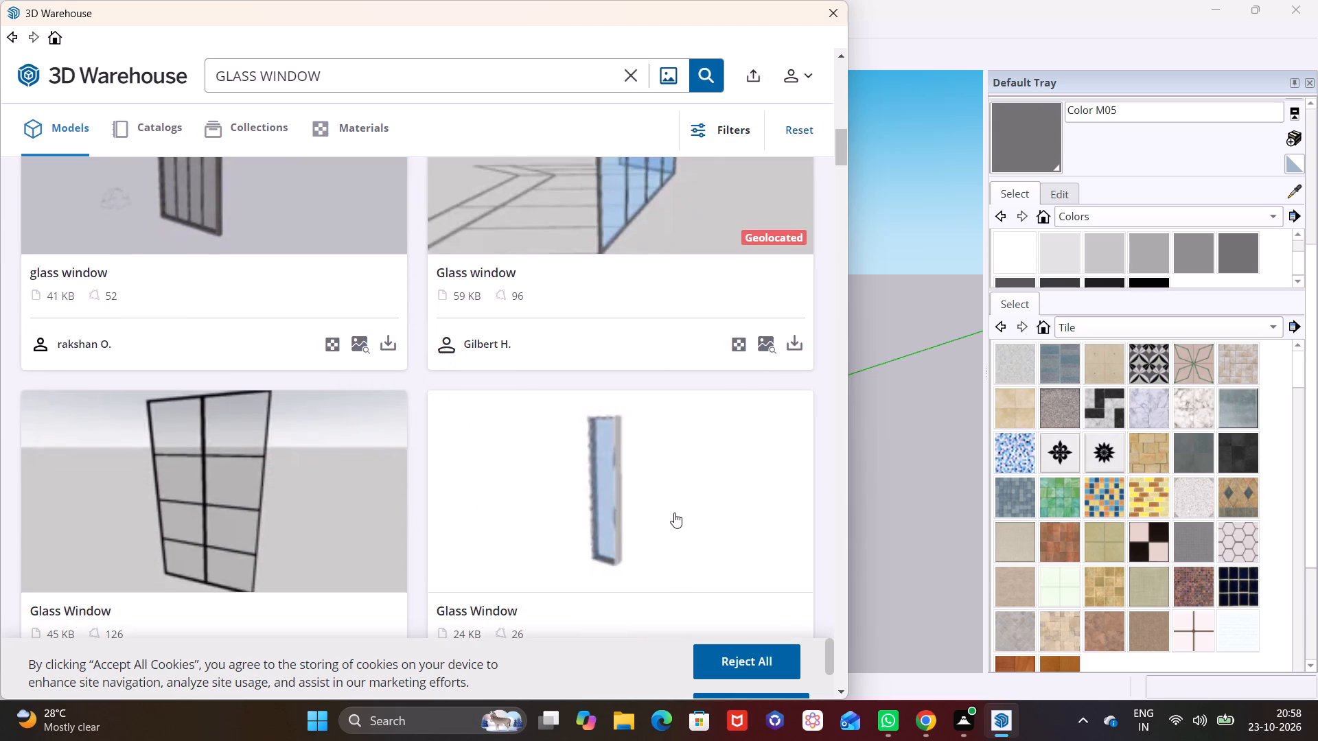
scroll(674, 513, down, 18)
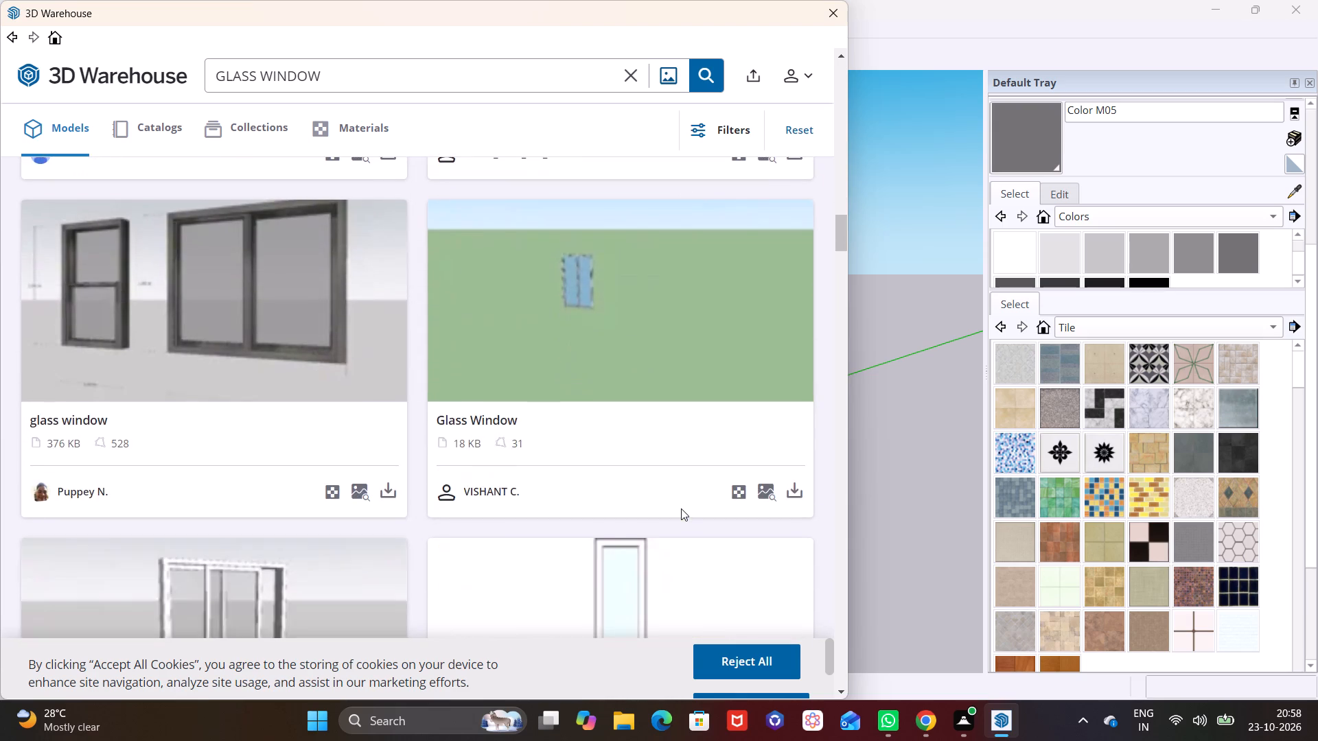
scroll(681, 508, down, 18)
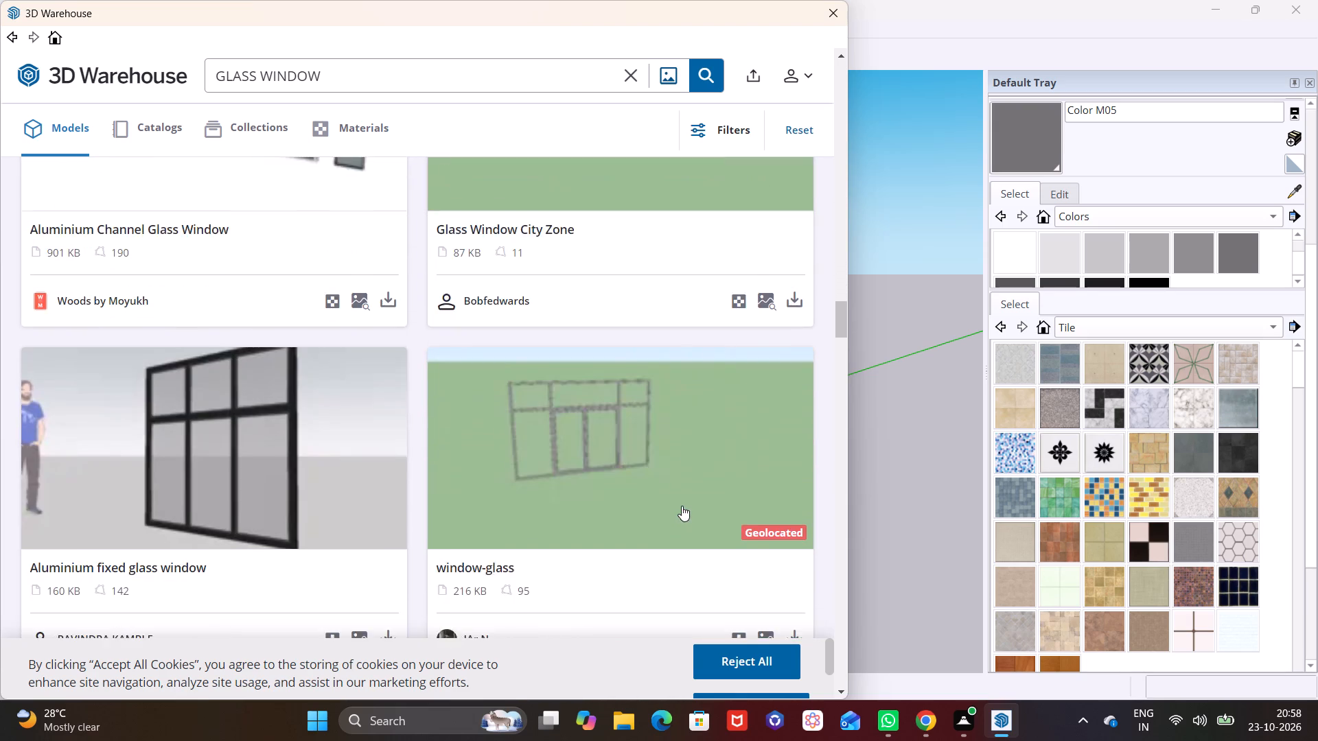
scroll(682, 504, down, 7)
scroll(627, 486, up, 2)
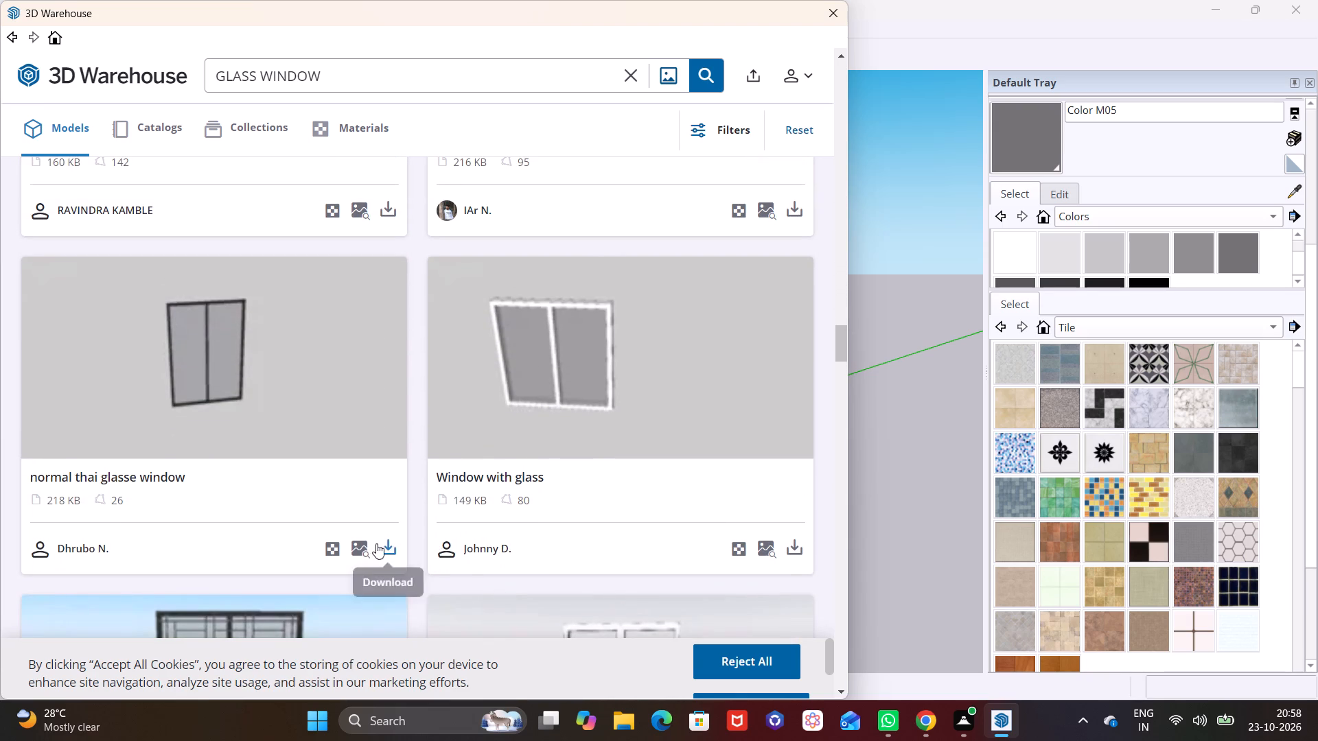
click(390, 546)
click(362, 371)
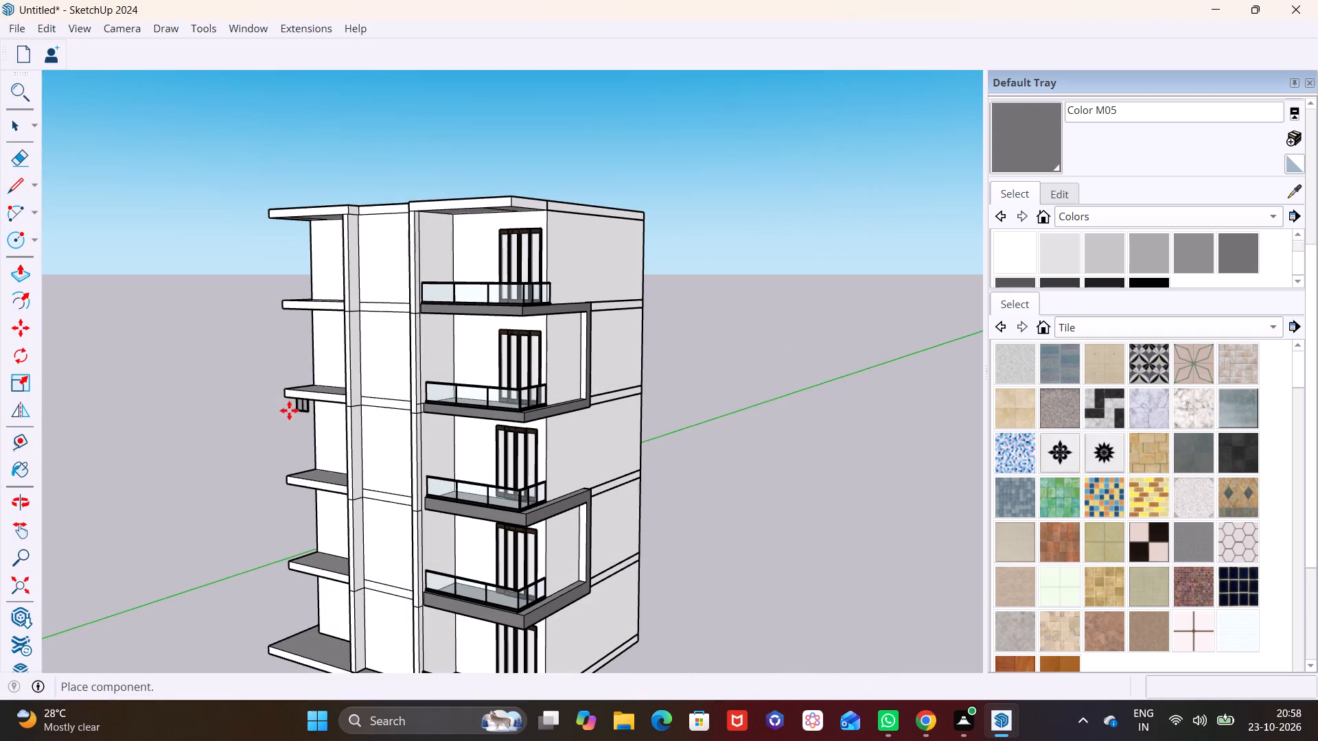
Place the glass window on the top balcony's back wall, on the inner side of the sliding door.
scroll(417, 322, up, 7)
scroll(429, 317, down, 4)
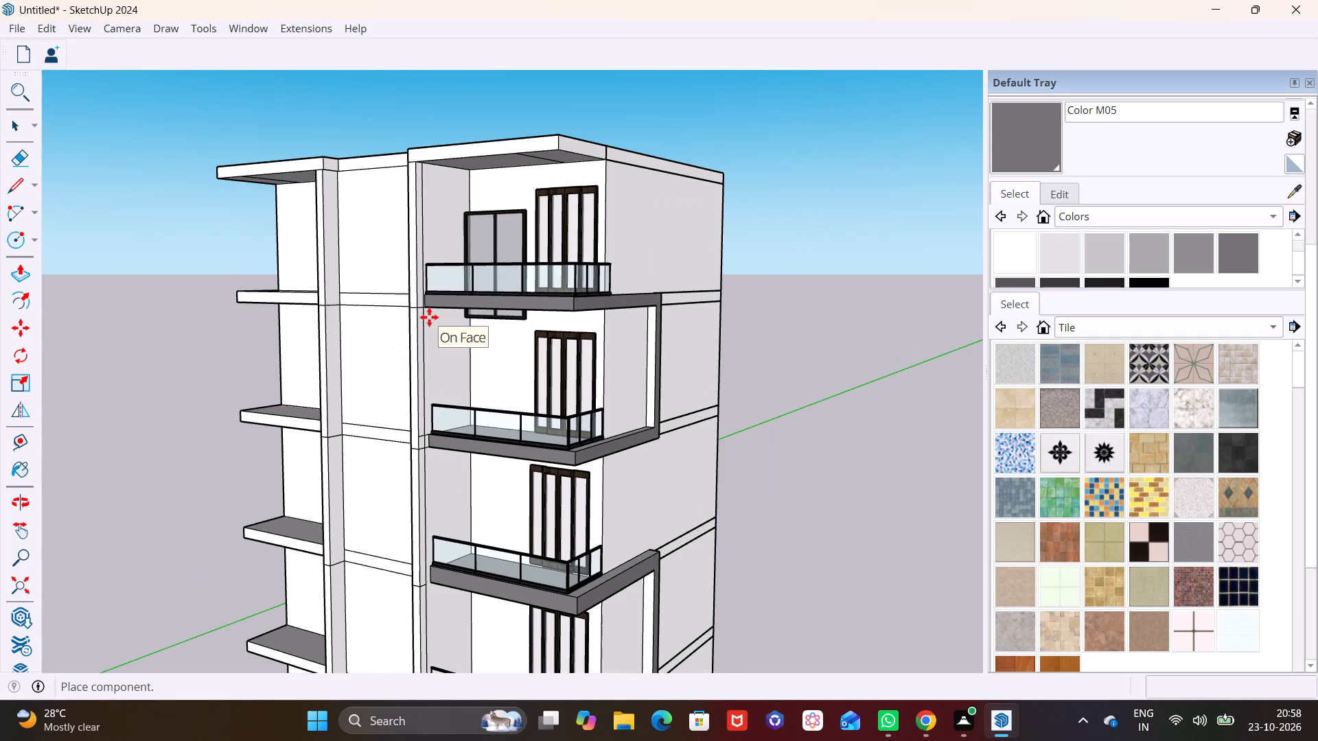
middle_drag(456, 259, 484, 344)
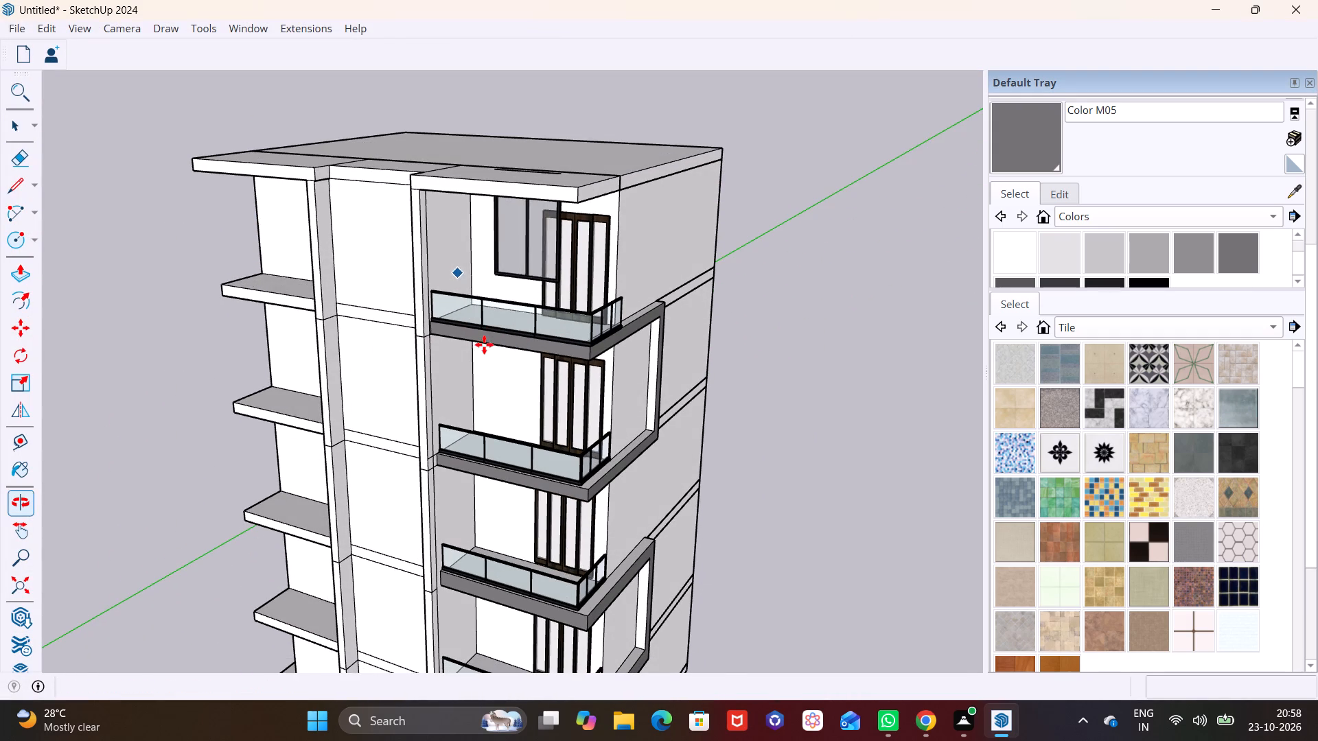
click(433, 311)
Scale the glass window down uniformly to about 0.64 from its upper outer corner.
scroll(483, 291, up, 6)
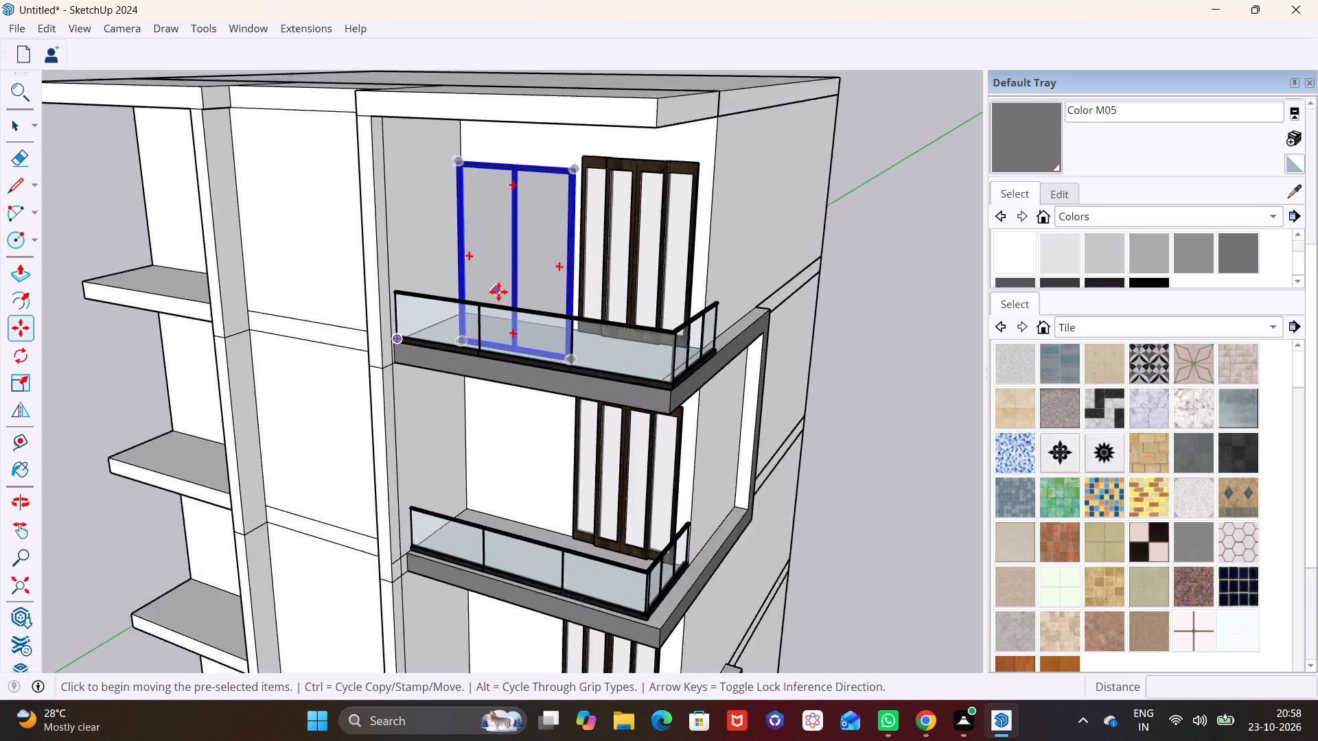
scroll(498, 292, up, 2)
middle_drag(514, 331, 562, 306)
click(30, 382)
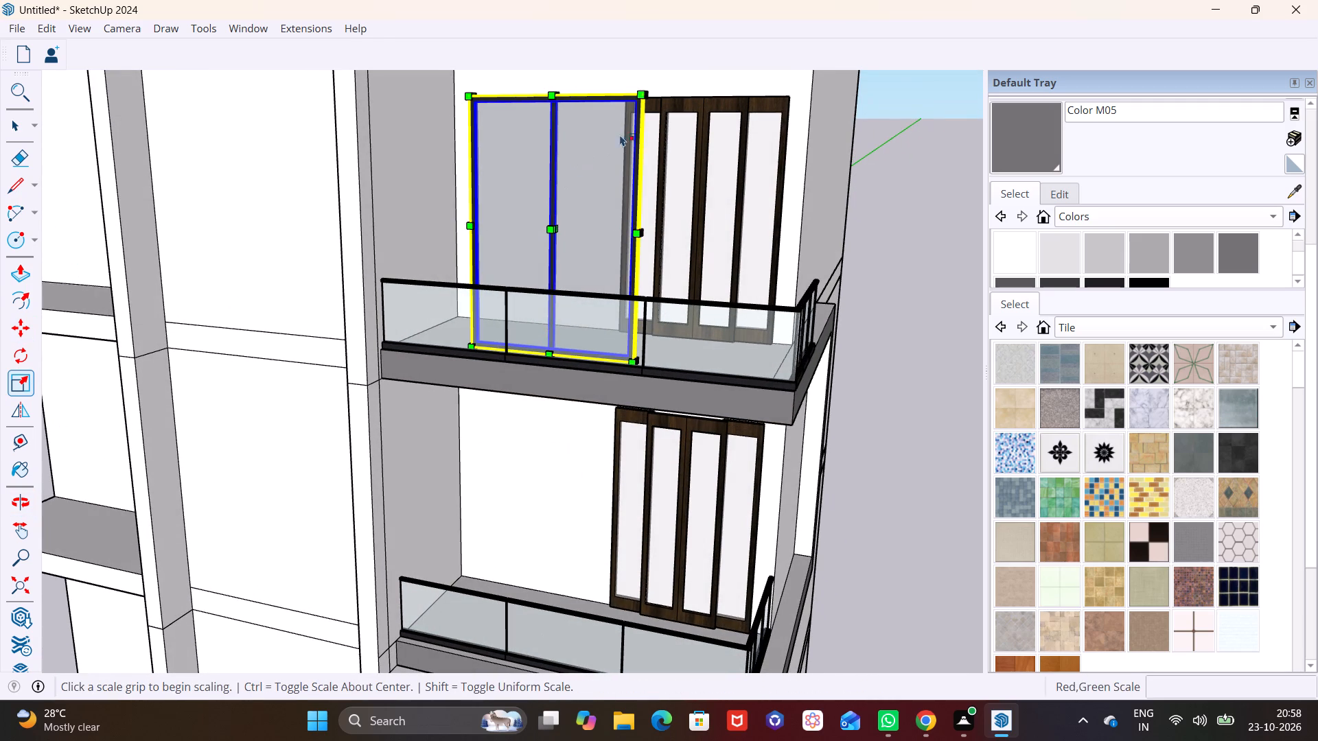
click(640, 96)
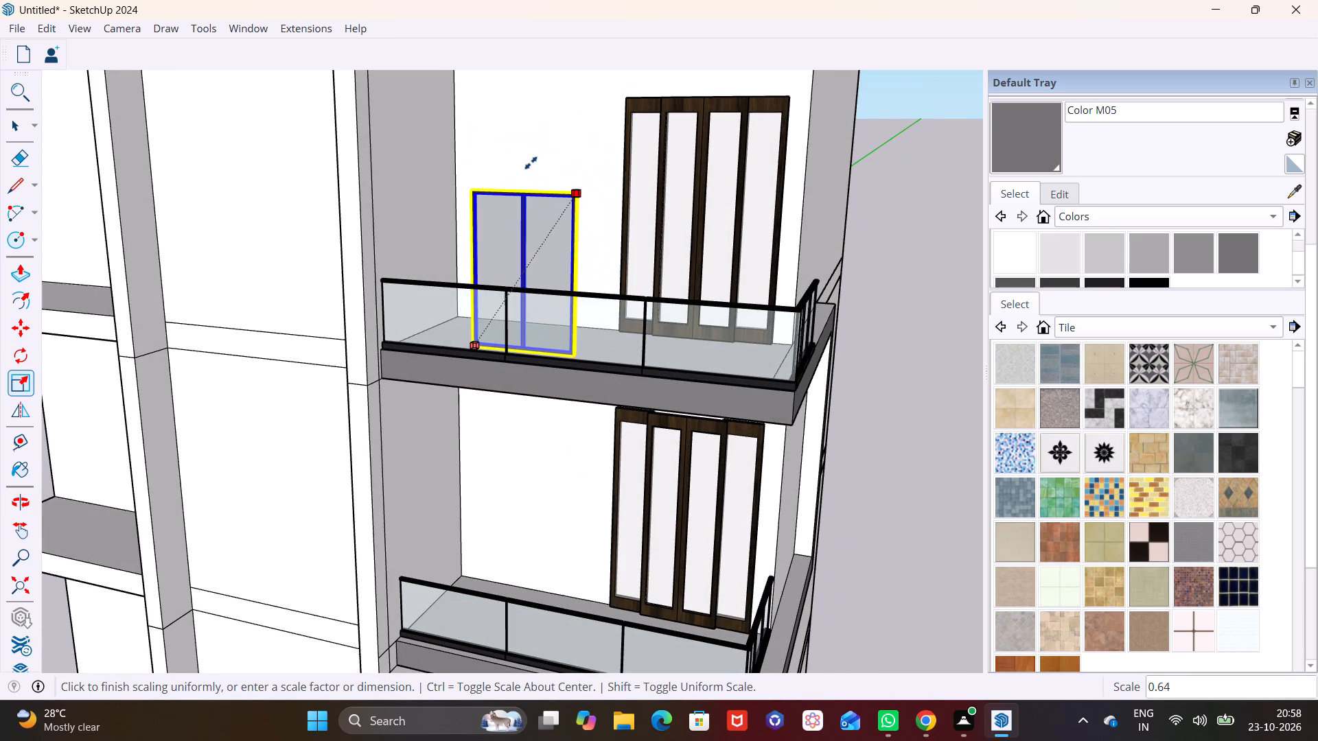
click(526, 165)
Move the glass window about 5' 6" up and outward to raise it above the top balcony's floor.
middle_drag(635, 221, 531, 256)
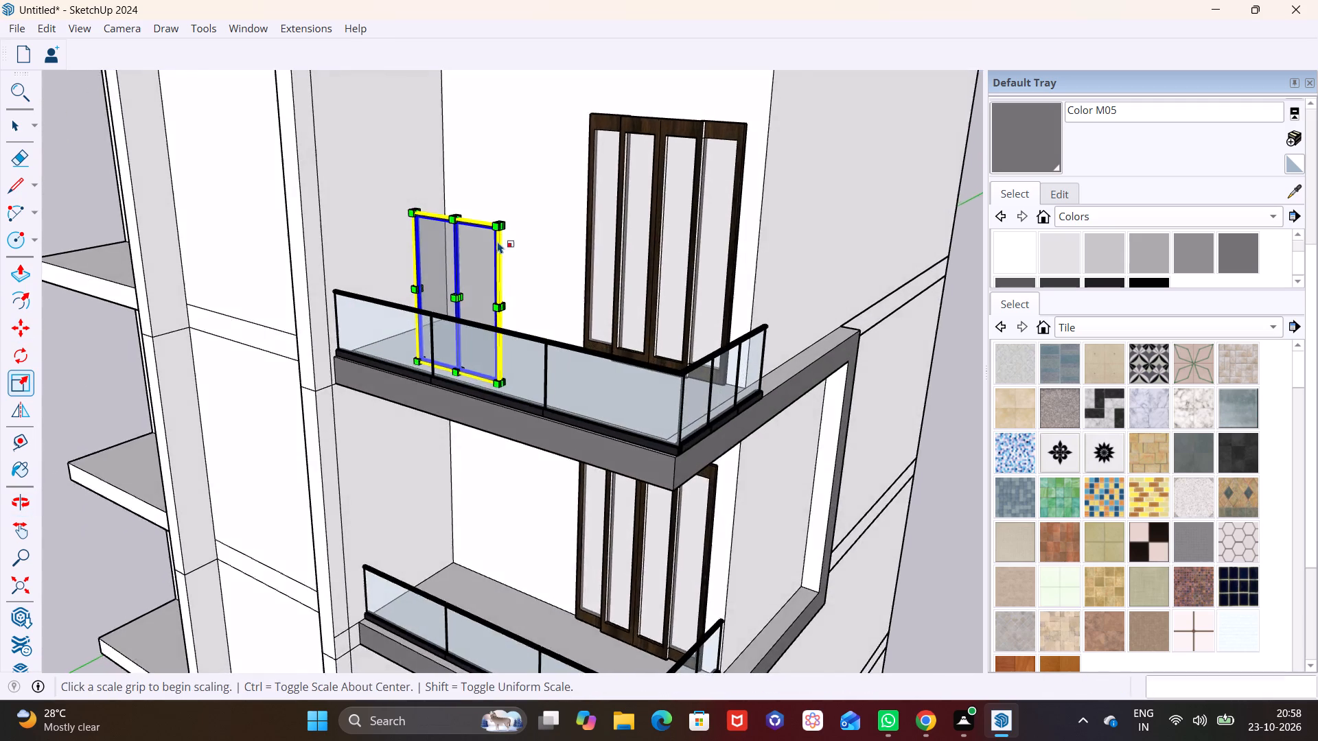
scroll(498, 242, up, 4)
key(m)
drag(506, 226, 523, 208)
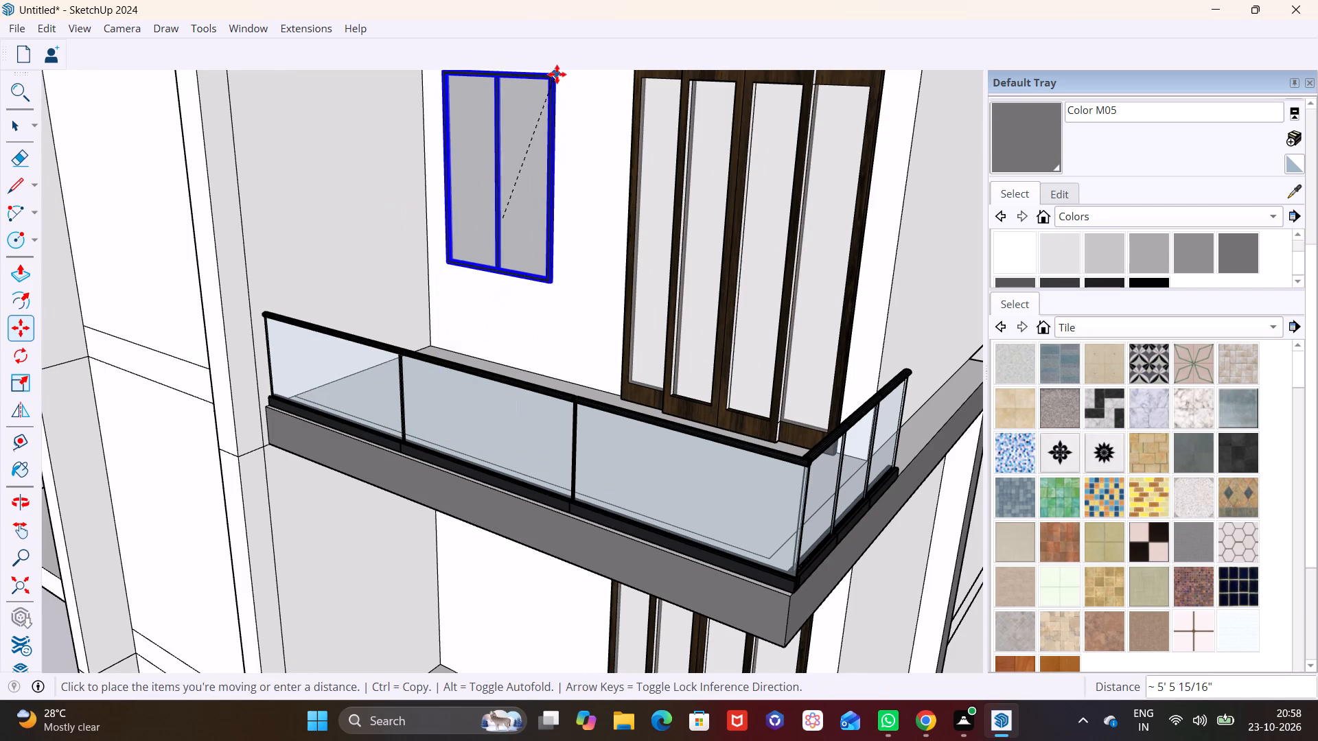
click(557, 74)
key(space)
click(591, 219)
Move the glass window about 9 1/2" from its upper inner corner, slightly up and toward the balcony's inner side wall.
middle_drag(548, 292, 572, 314)
scroll(552, 295, down, 2)
middle_drag(572, 310, 721, 211)
scroll(613, 200, up, 1)
middle_drag(613, 200, 577, 391)
middle_drag(557, 355, 575, 337)
click(575, 264)
scroll(575, 265, up, 1)
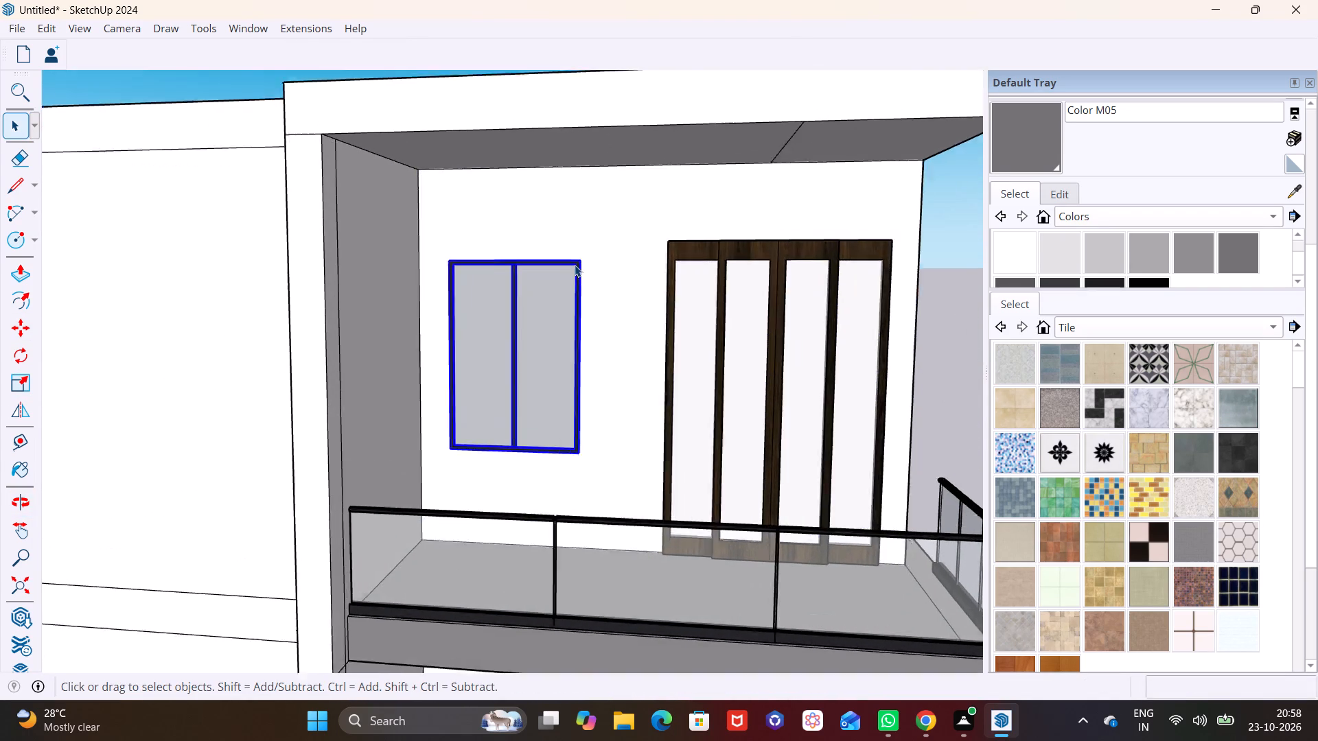
scroll(575, 265, up, 2)
key(m)
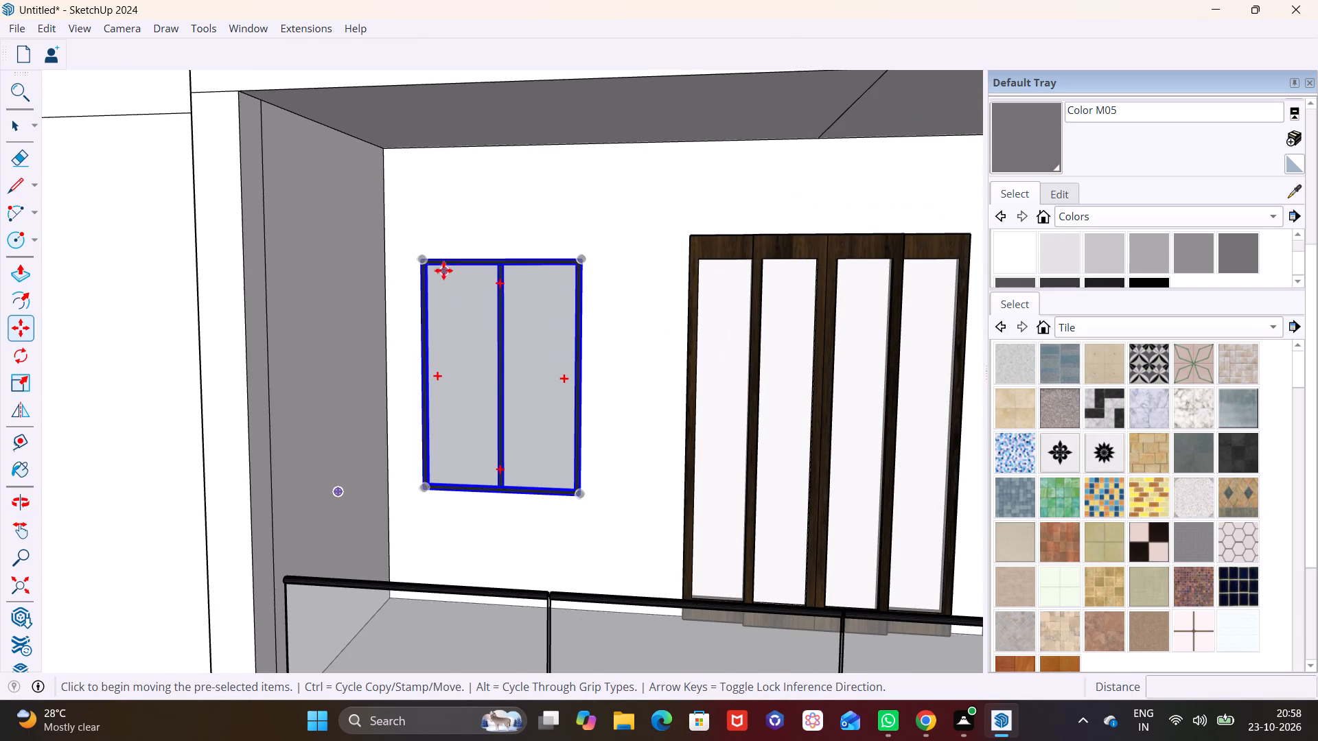
click(429, 262)
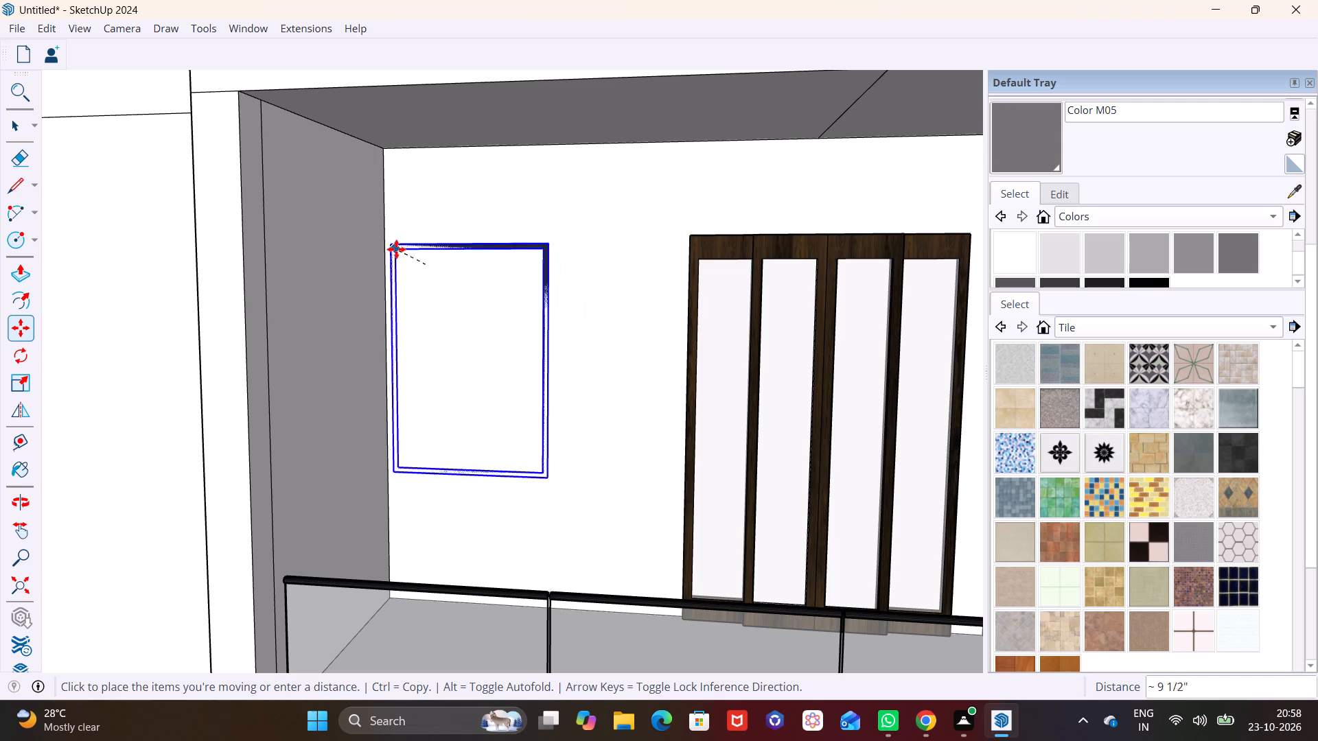
click(402, 246)
Move the glass window out of the back wall by 3 3/8" plus a slight nudge, using its lower outer corner, and select it.
middle_drag(518, 305, 259, 356)
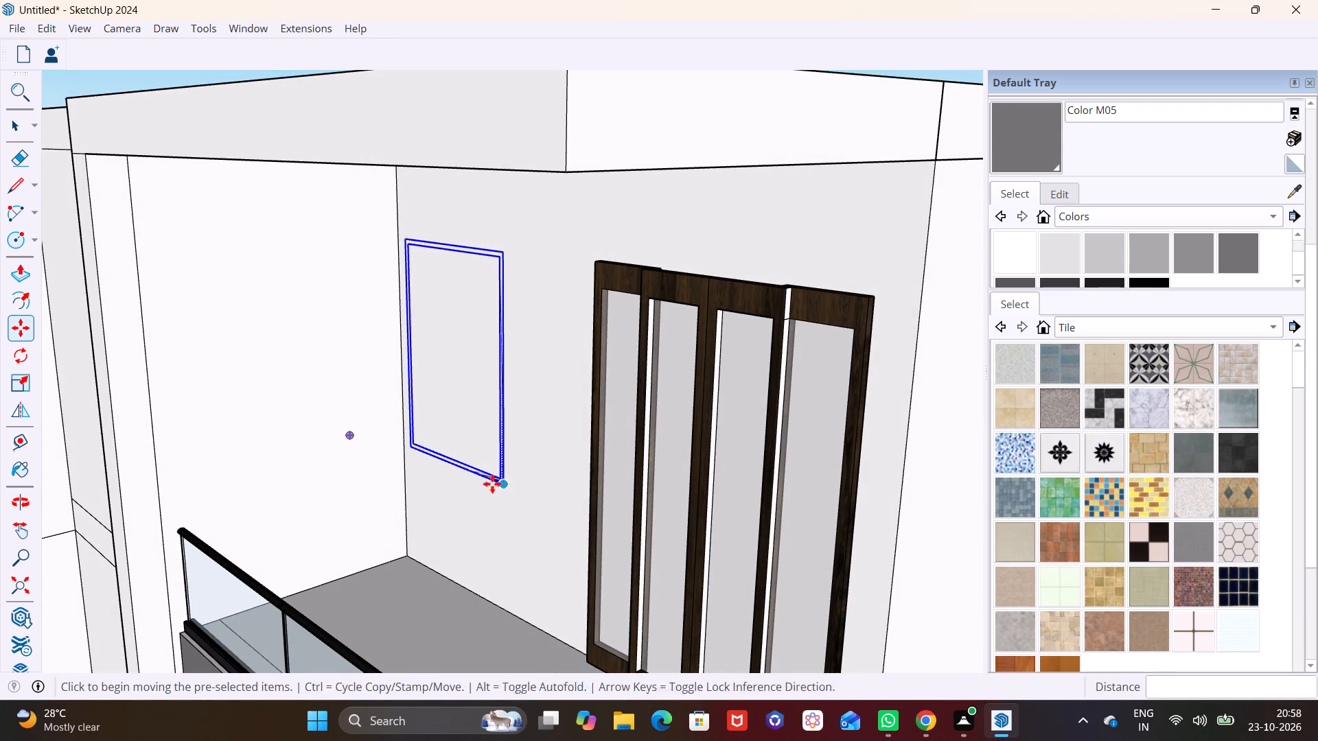
click(498, 480)
click(489, 484)
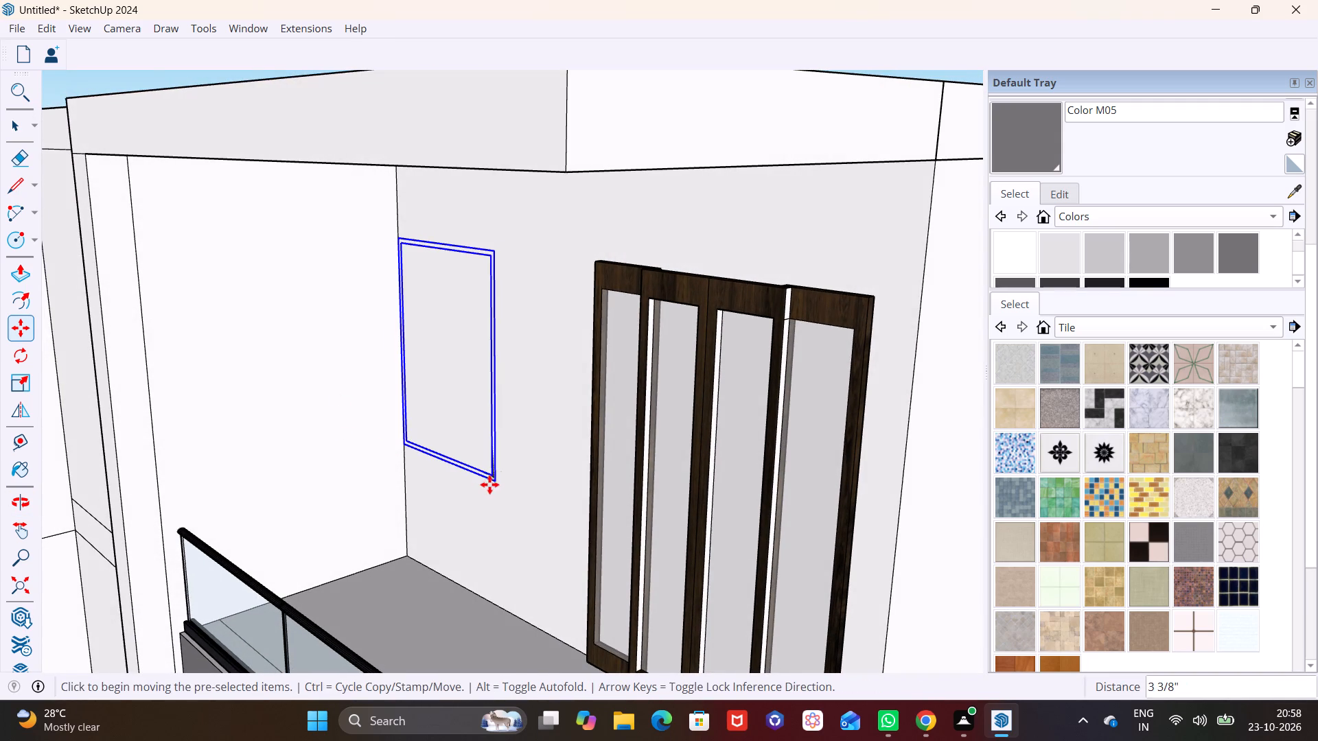
click(499, 479)
click(496, 482)
key(space)
click(474, 413)
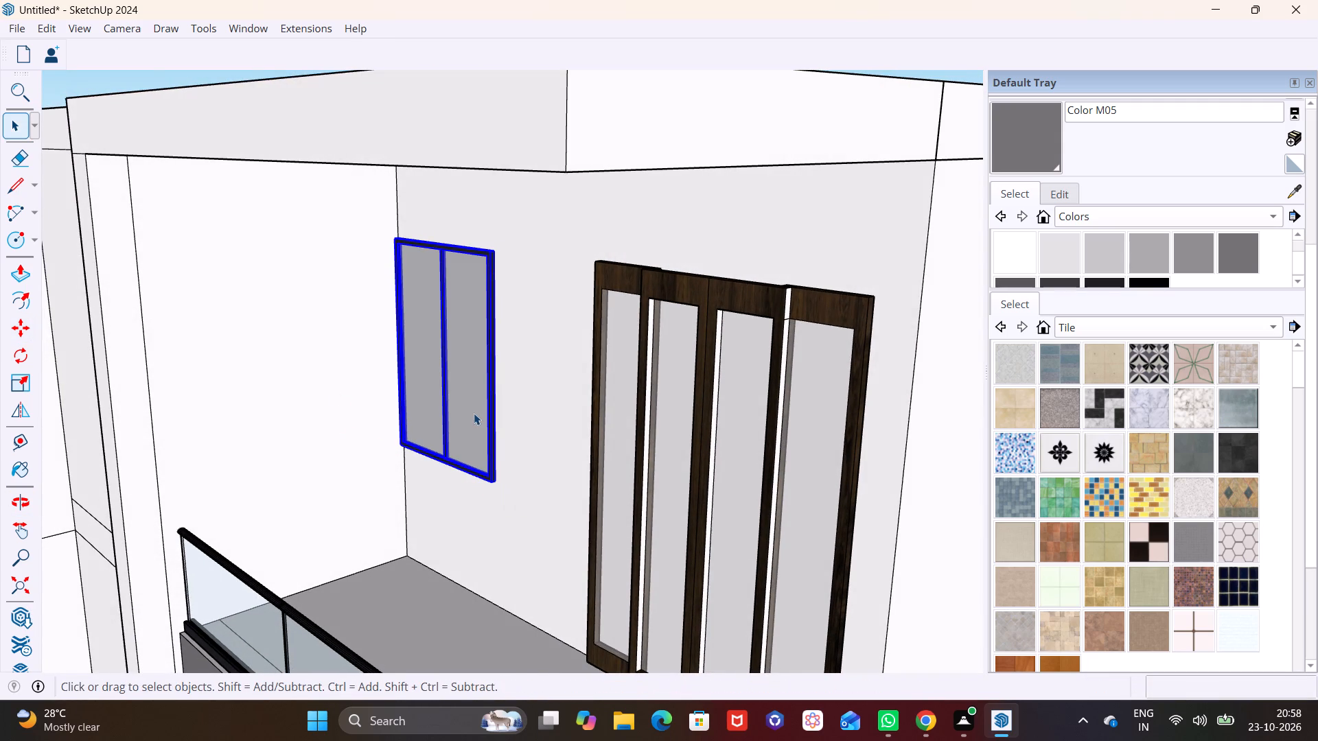
Narrow the top balcony's glass window from its side facing the sliding doors, using red and green scale factors of about 0.87, 0.70.
click(27, 380)
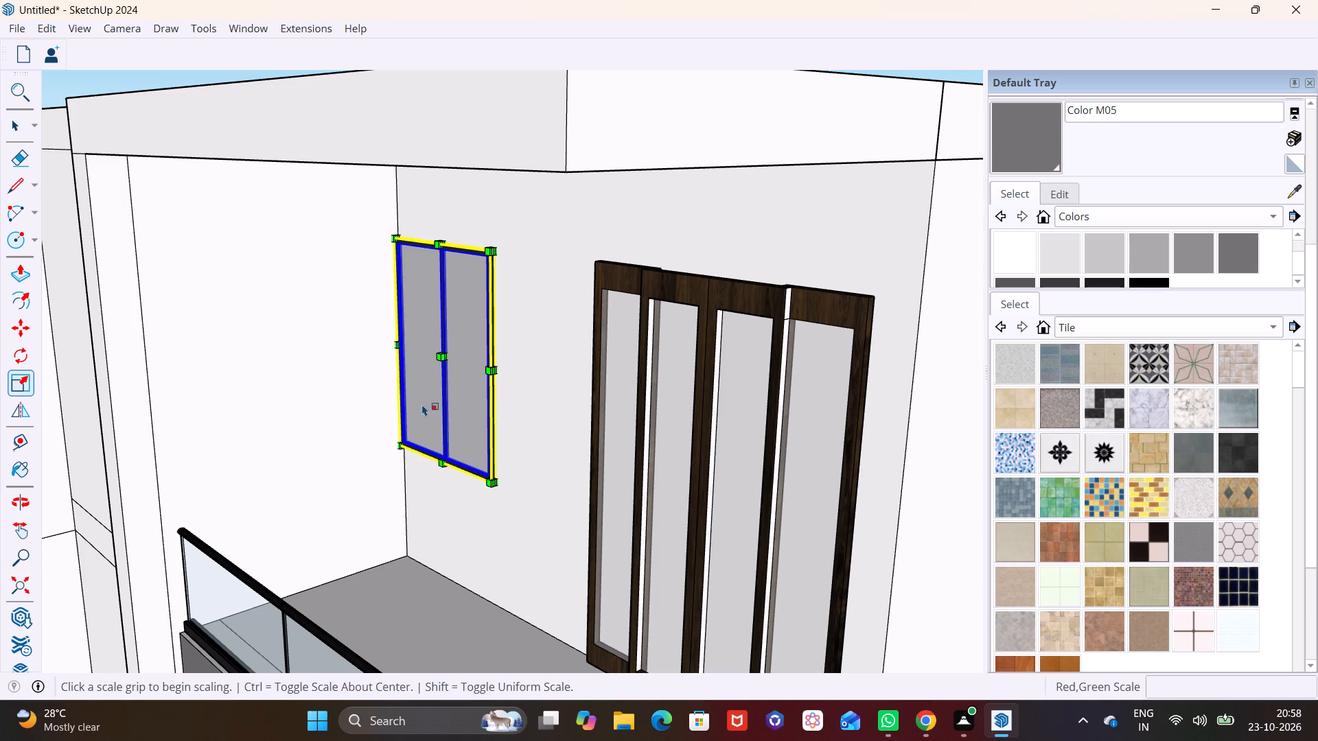
click(496, 377)
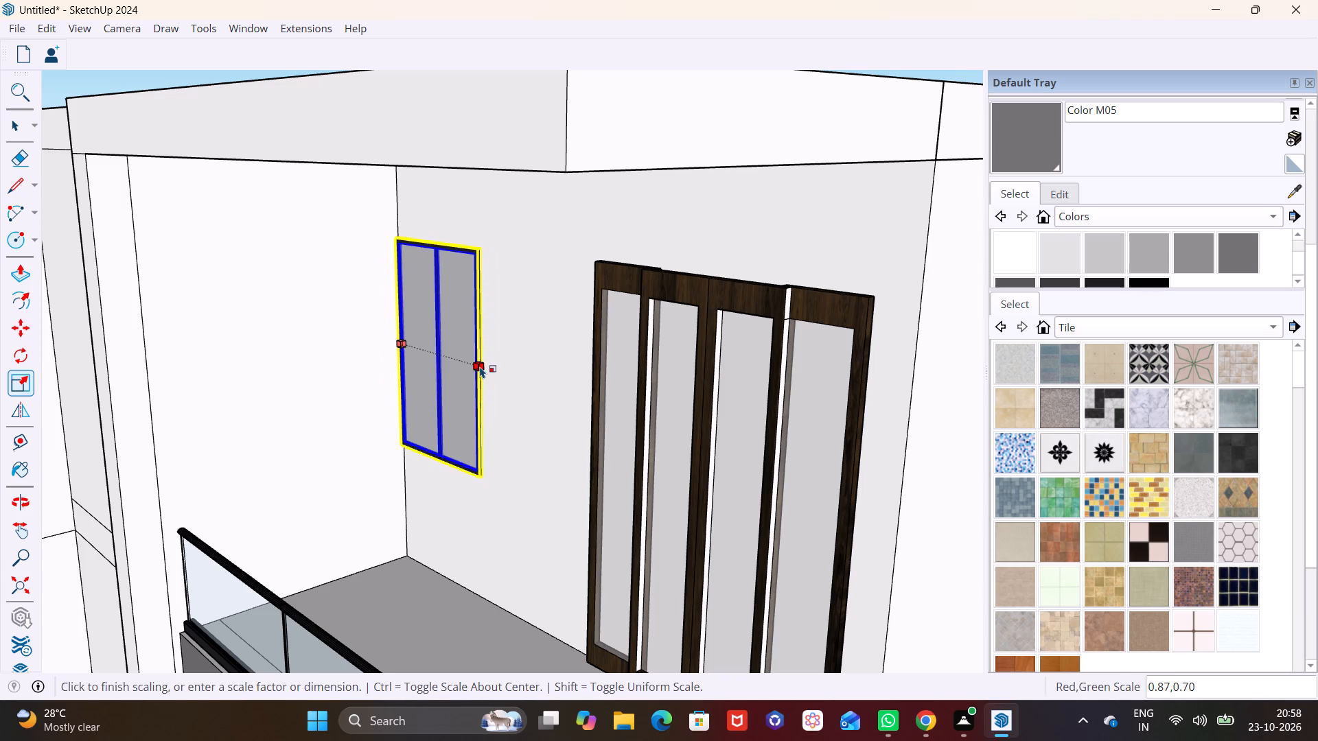
click(480, 366)
key(space)
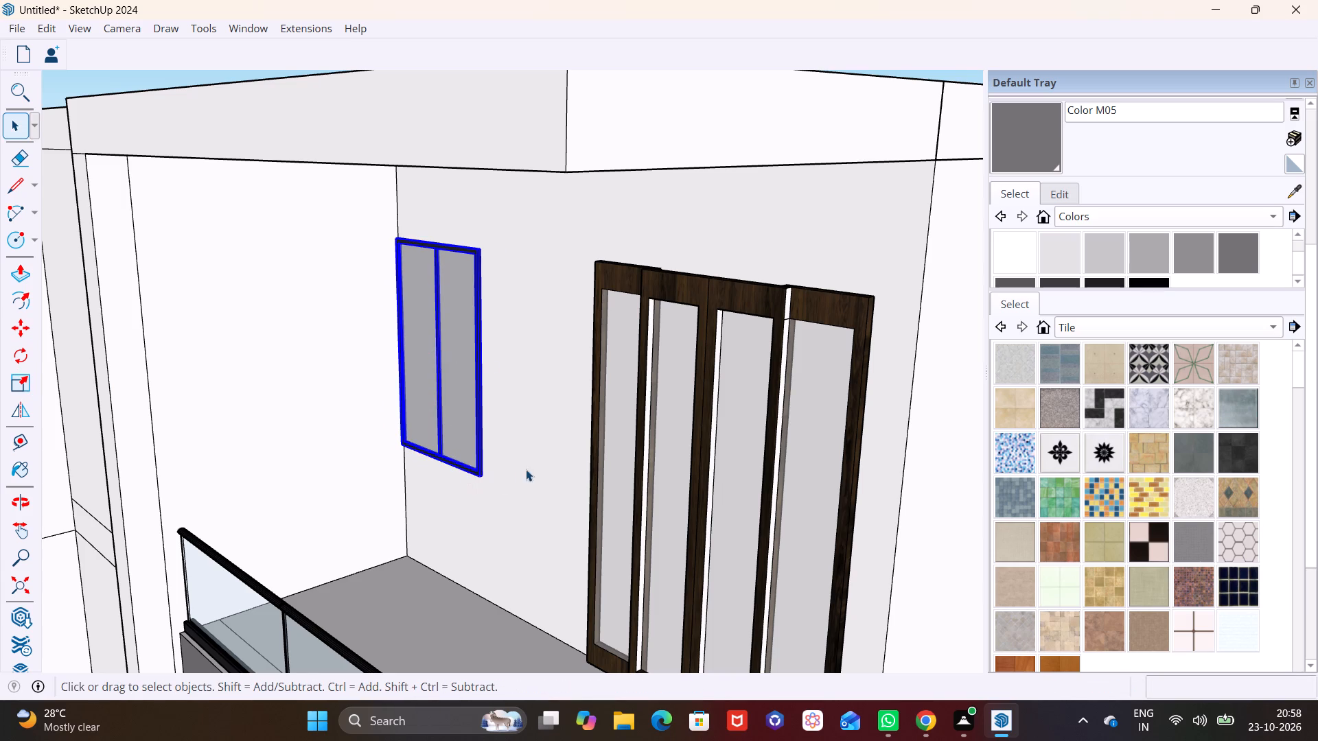
click(528, 469)
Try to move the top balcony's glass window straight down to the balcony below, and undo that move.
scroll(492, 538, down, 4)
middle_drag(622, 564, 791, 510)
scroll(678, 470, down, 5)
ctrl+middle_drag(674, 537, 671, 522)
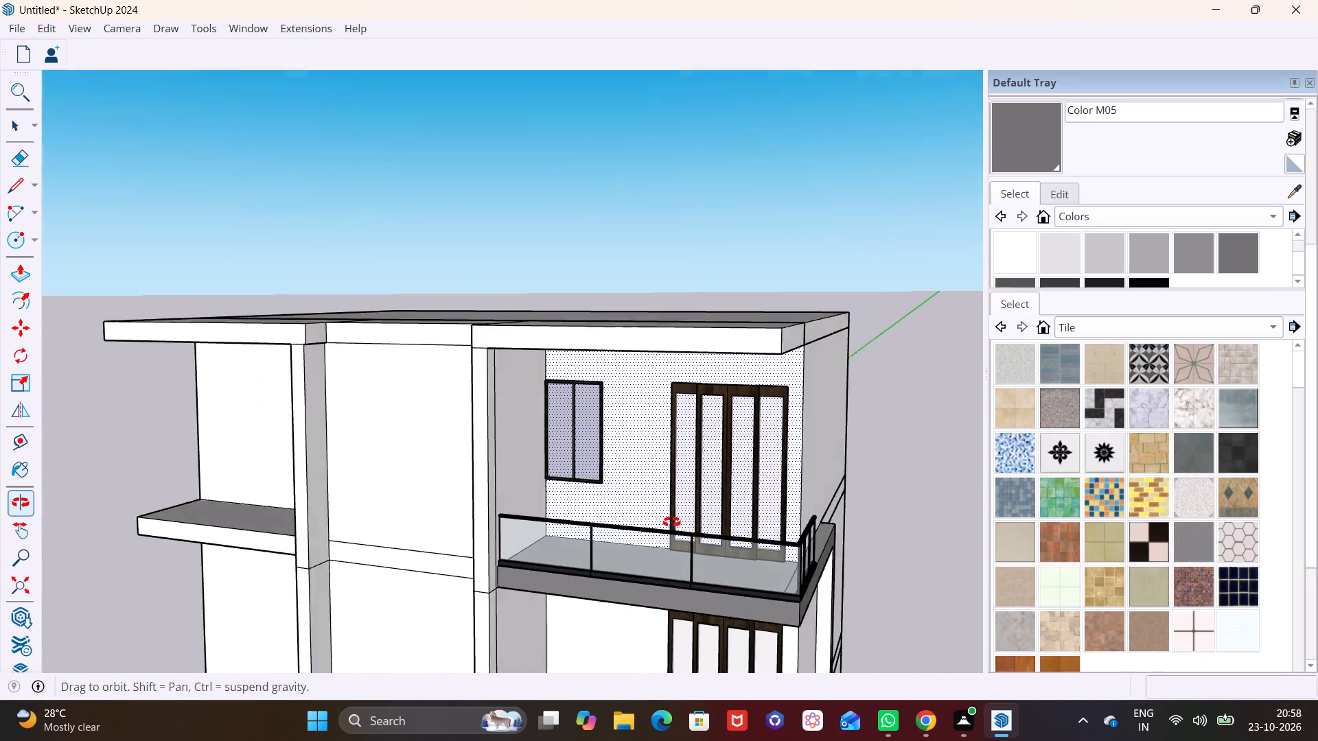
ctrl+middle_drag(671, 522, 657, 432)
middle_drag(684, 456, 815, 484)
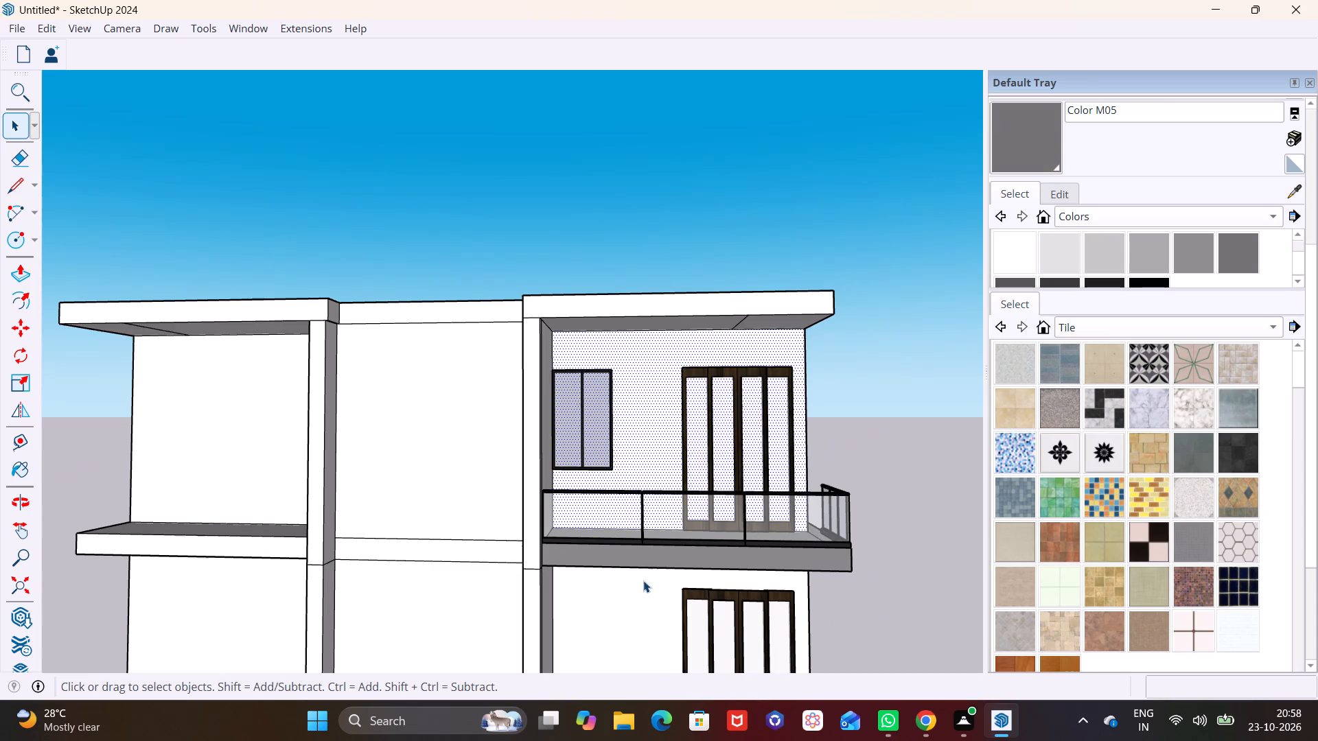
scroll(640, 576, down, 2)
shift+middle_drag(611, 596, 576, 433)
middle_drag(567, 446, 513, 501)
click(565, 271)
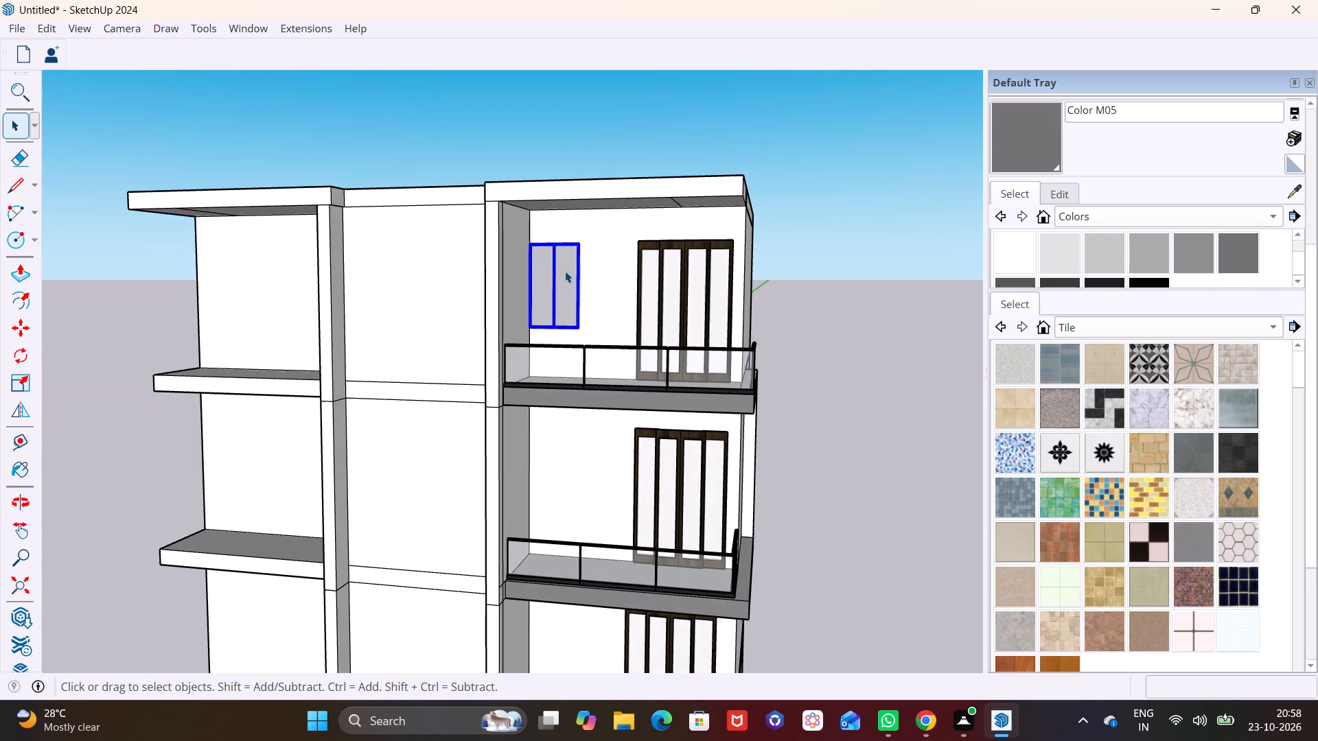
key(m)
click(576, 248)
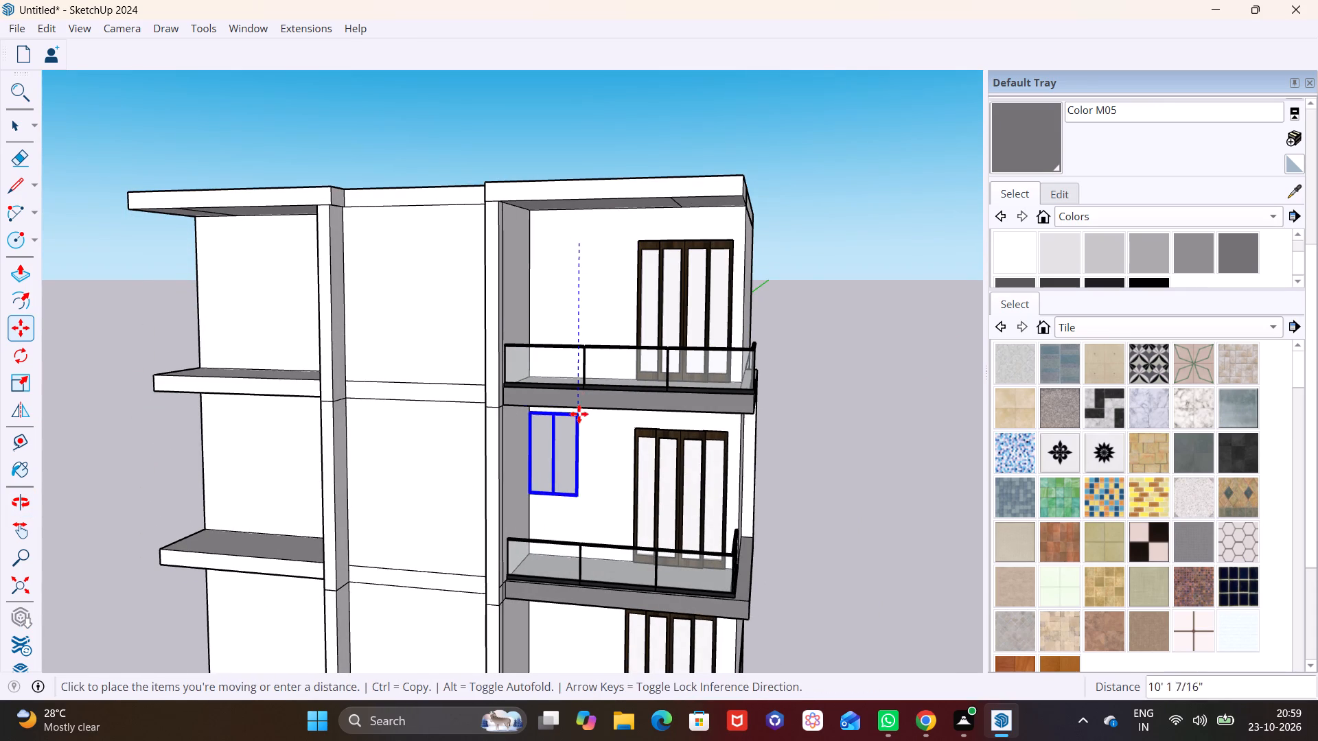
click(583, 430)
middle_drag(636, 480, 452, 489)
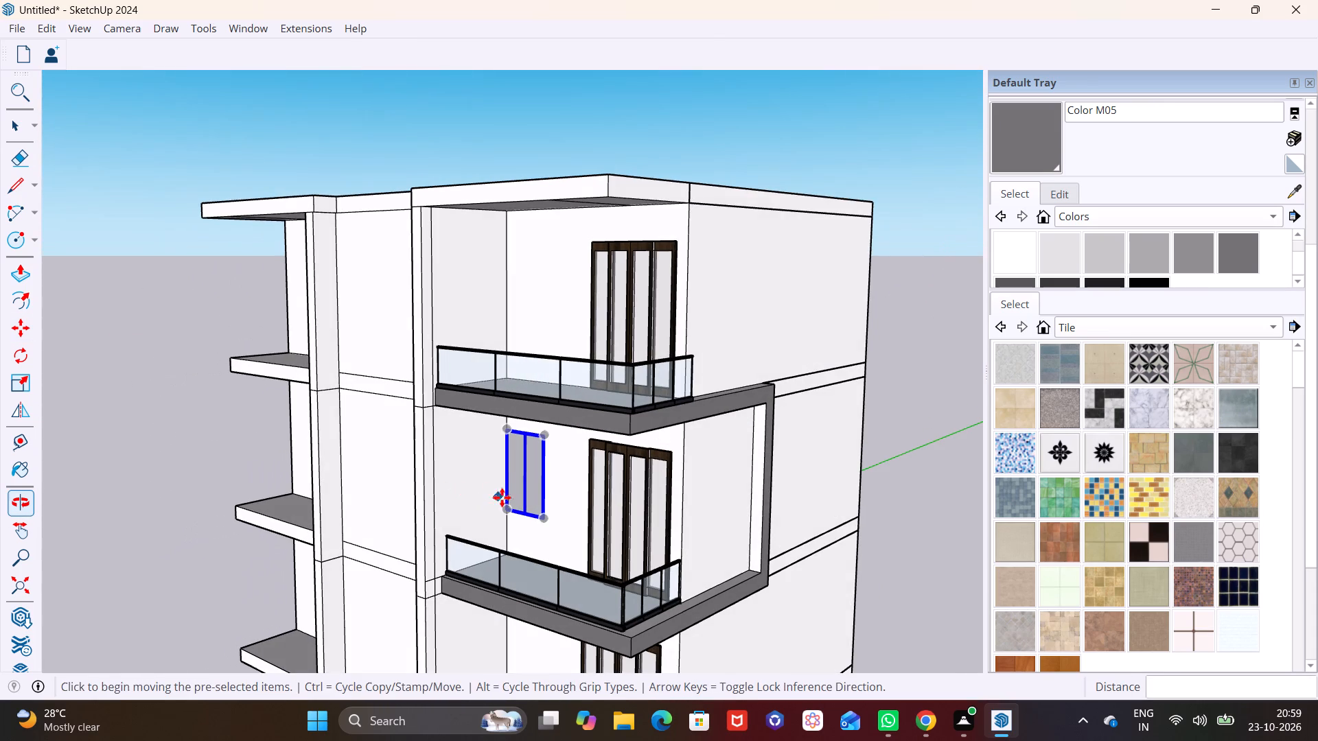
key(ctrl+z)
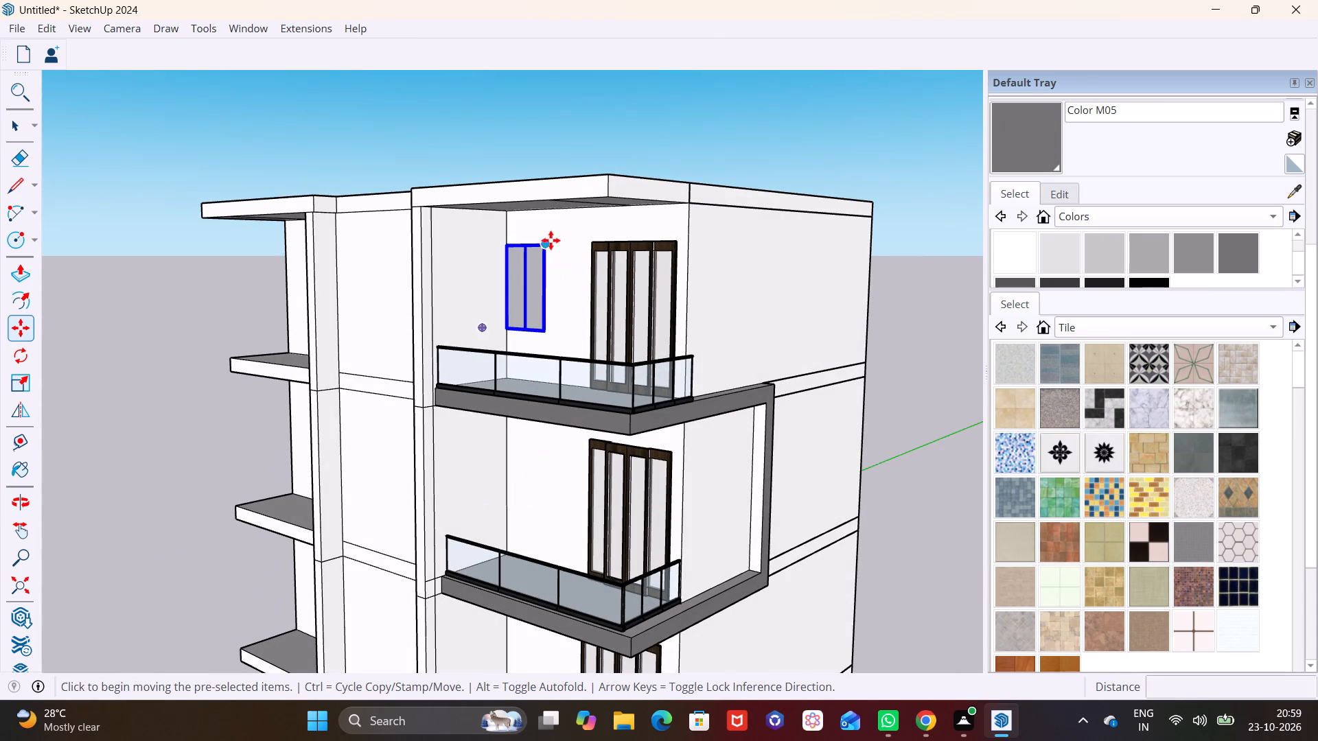
Copy the top balcony's glass window straight down, floor by floor, onto the back walls of the four balconies below.
click(549, 244)
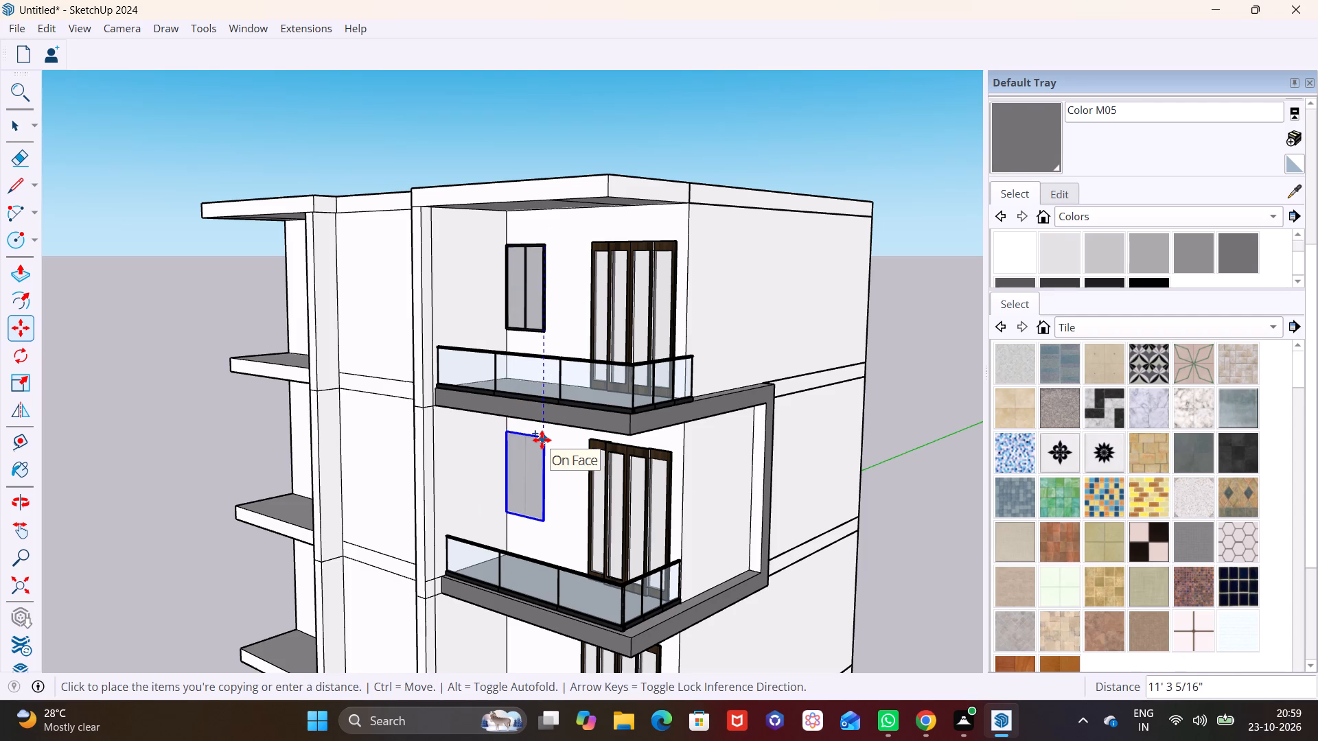
click(542, 440)
middle_drag(562, 491, 608, 297)
click(590, 249)
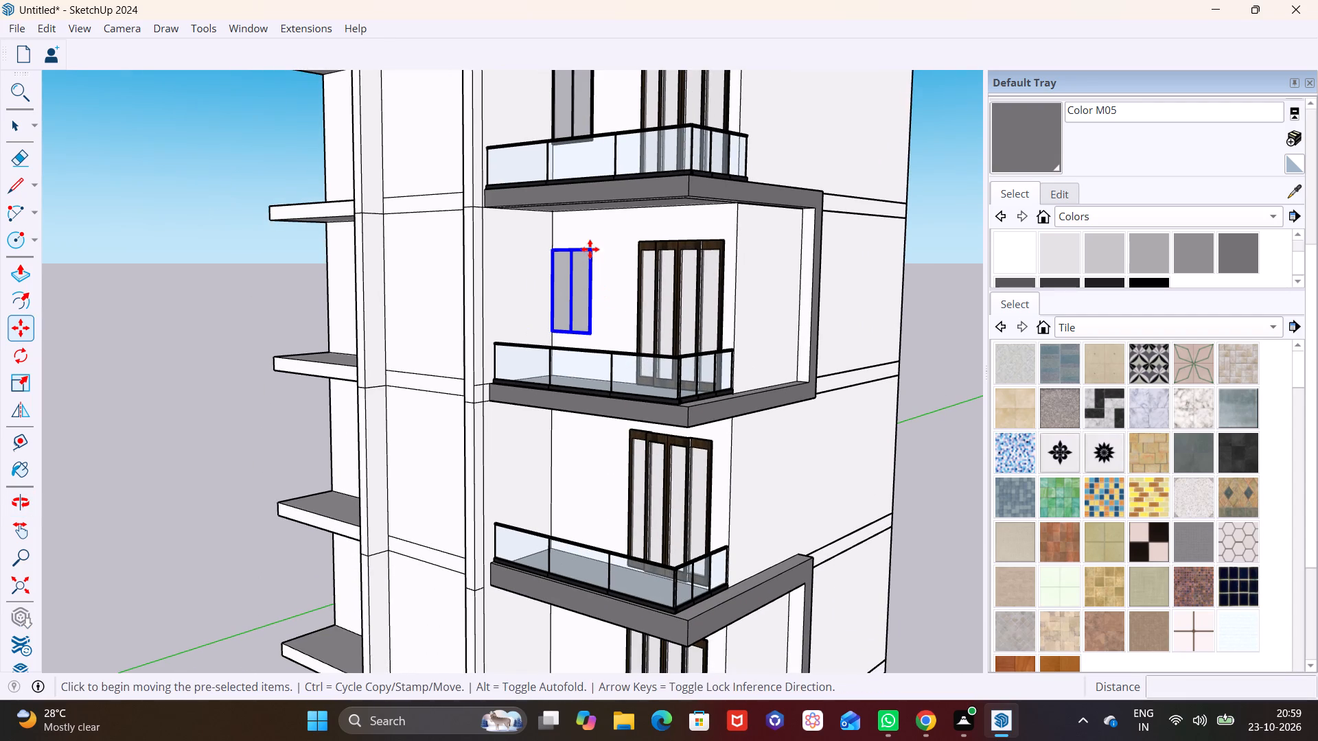
click(590, 445)
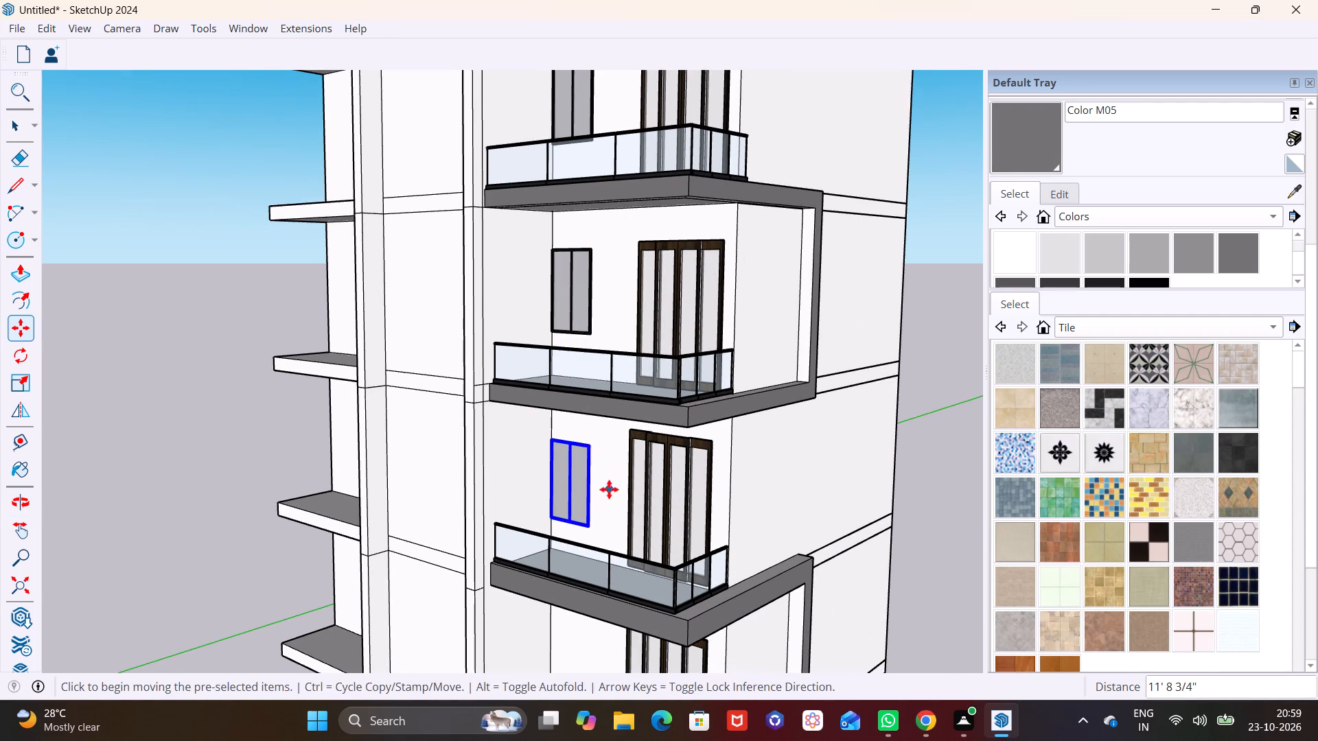
shift+middle_drag(604, 491, 621, 299)
click(601, 255)
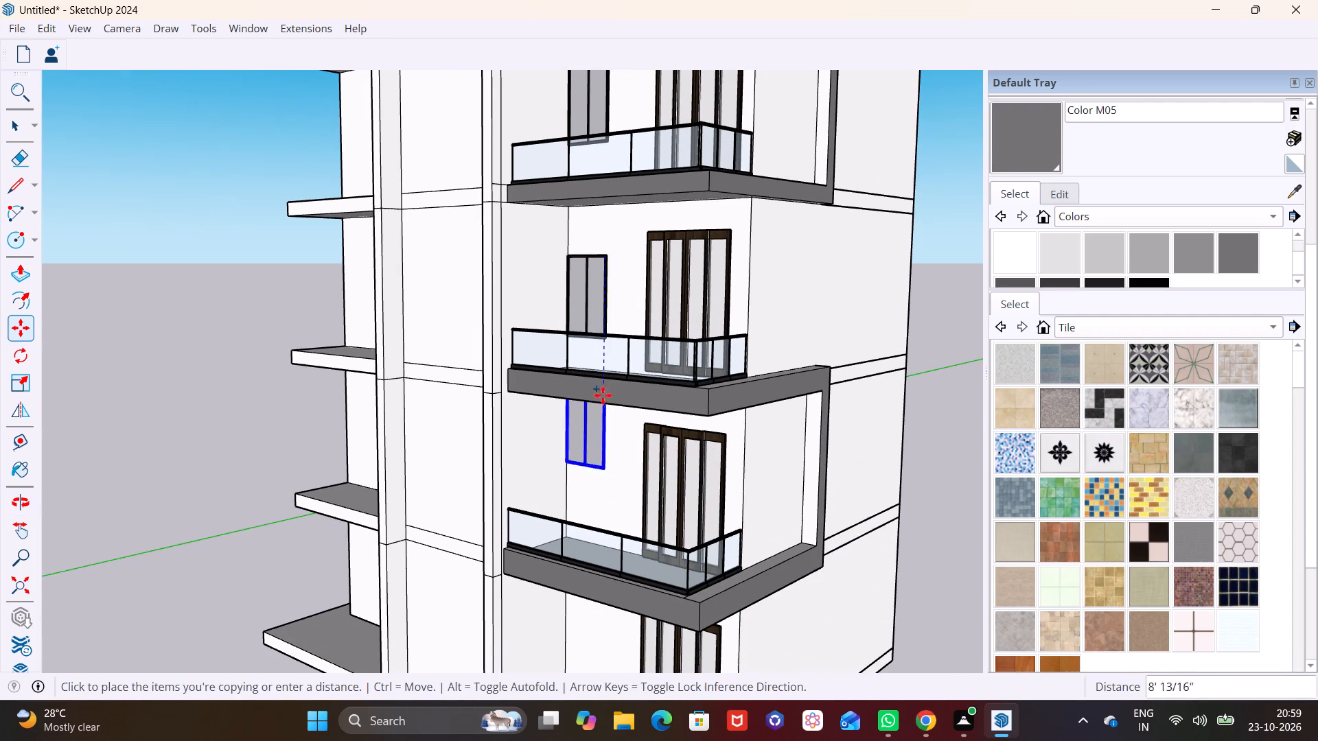
click(607, 438)
shift+middle_drag(624, 465, 660, 282)
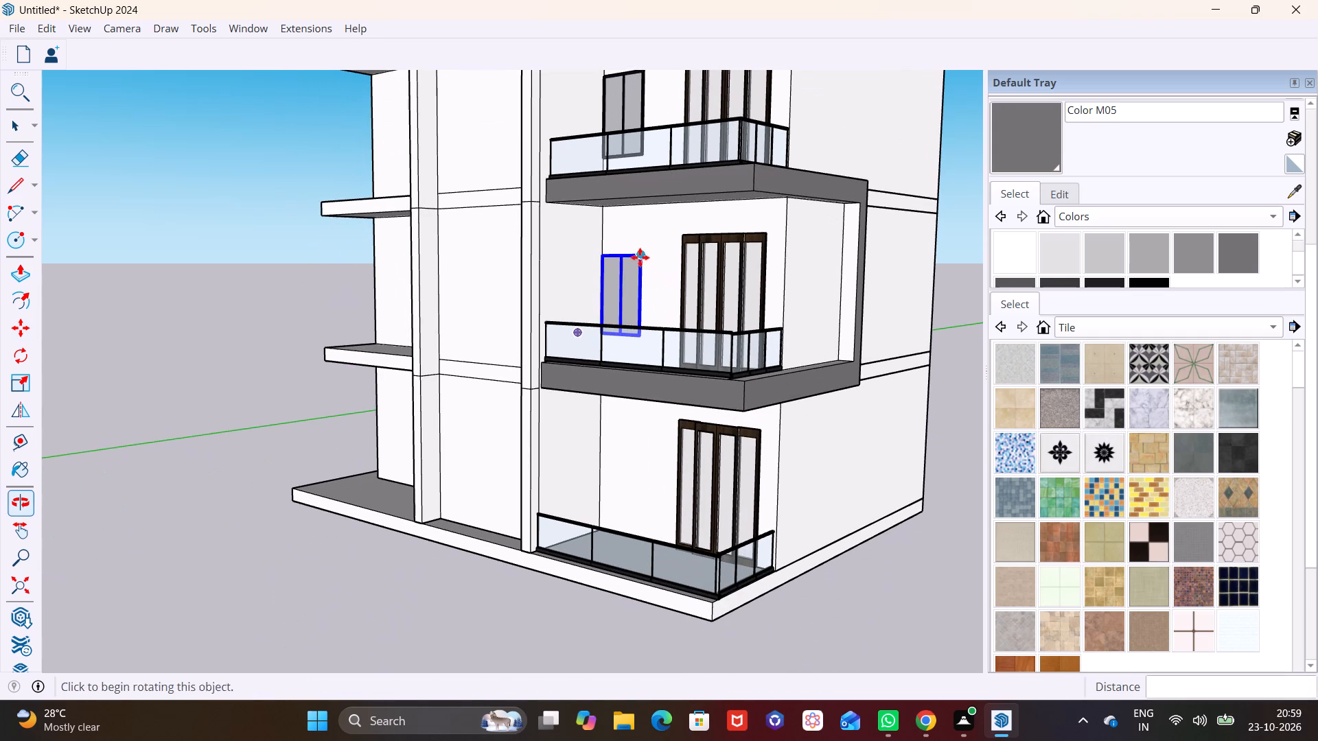
click(639, 257)
click(641, 427)
key(space)
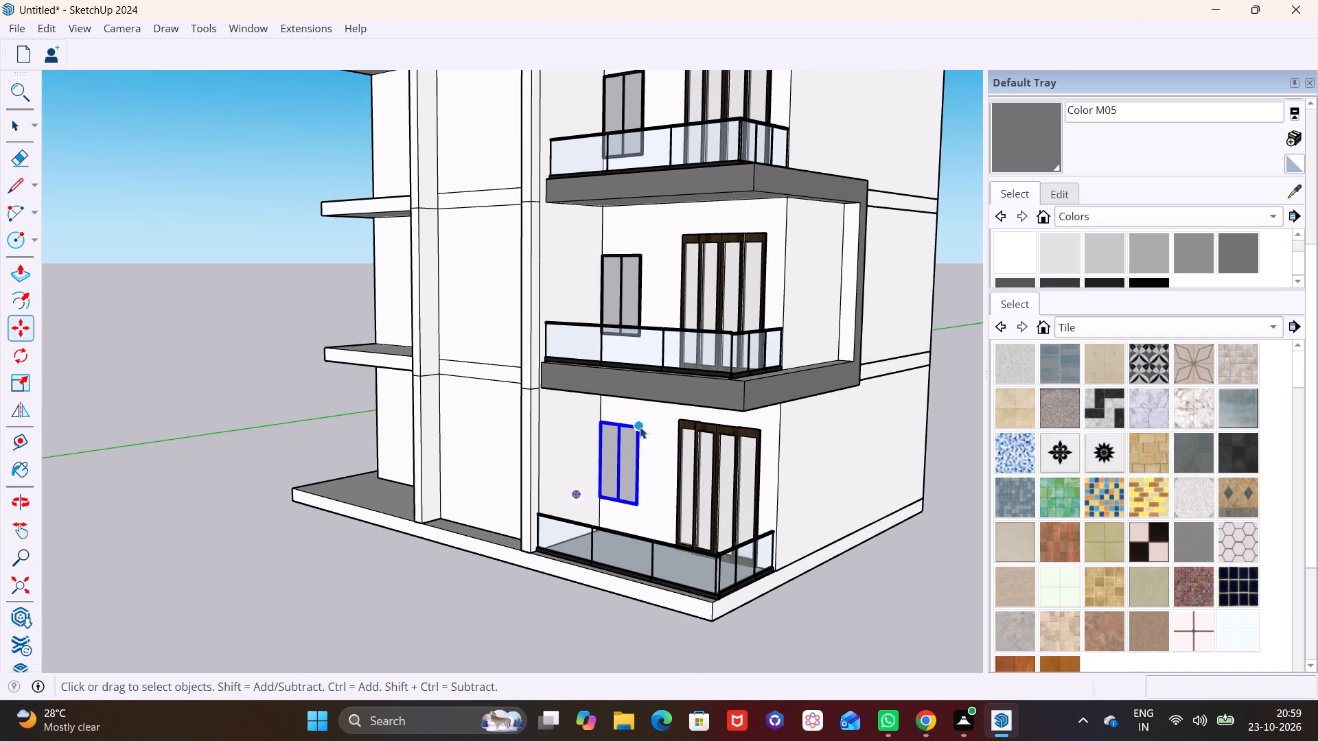
Move the window on the balcony just above the lowest one up 1' on its back wall.
scroll(647, 402, down, 5)
shift+middle_drag(629, 418, 570, 543)
shift+scroll(569, 538, down, 1)
scroll(570, 460, up, 6)
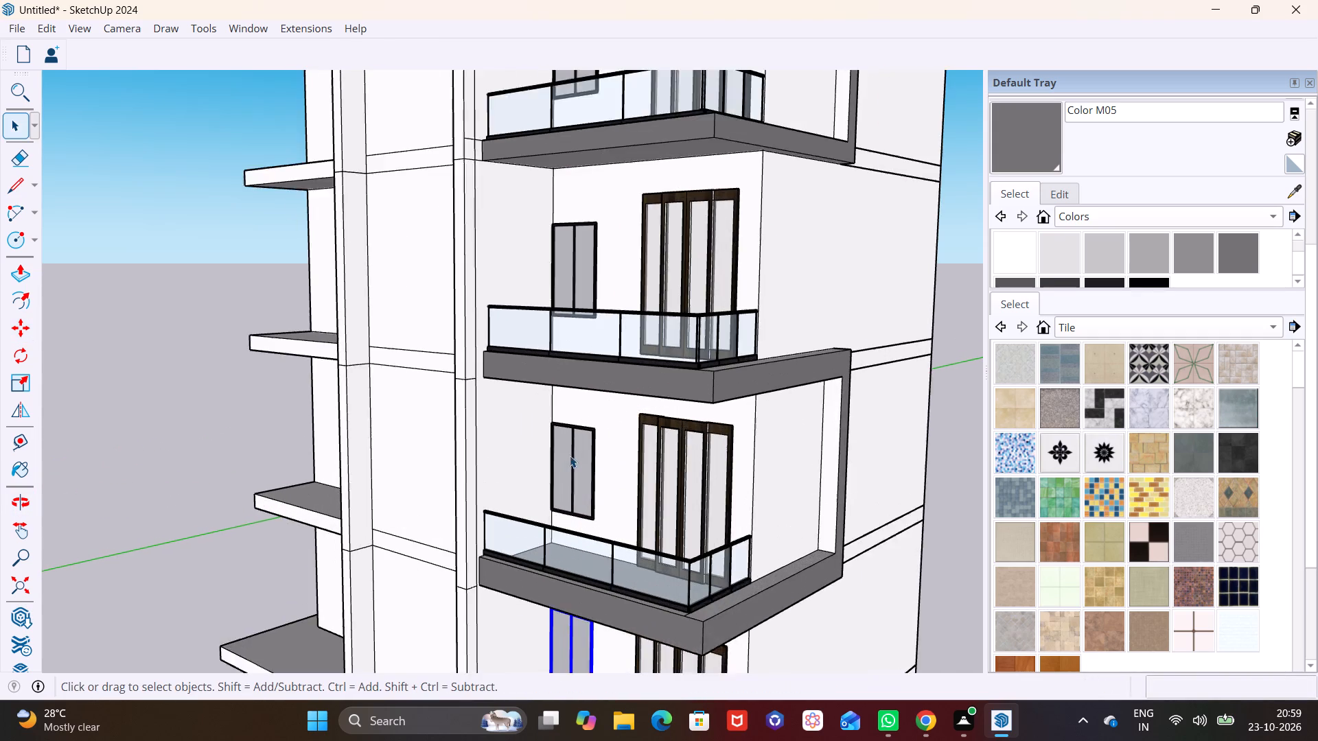
scroll(570, 456, up, 1)
click(599, 452)
key(m)
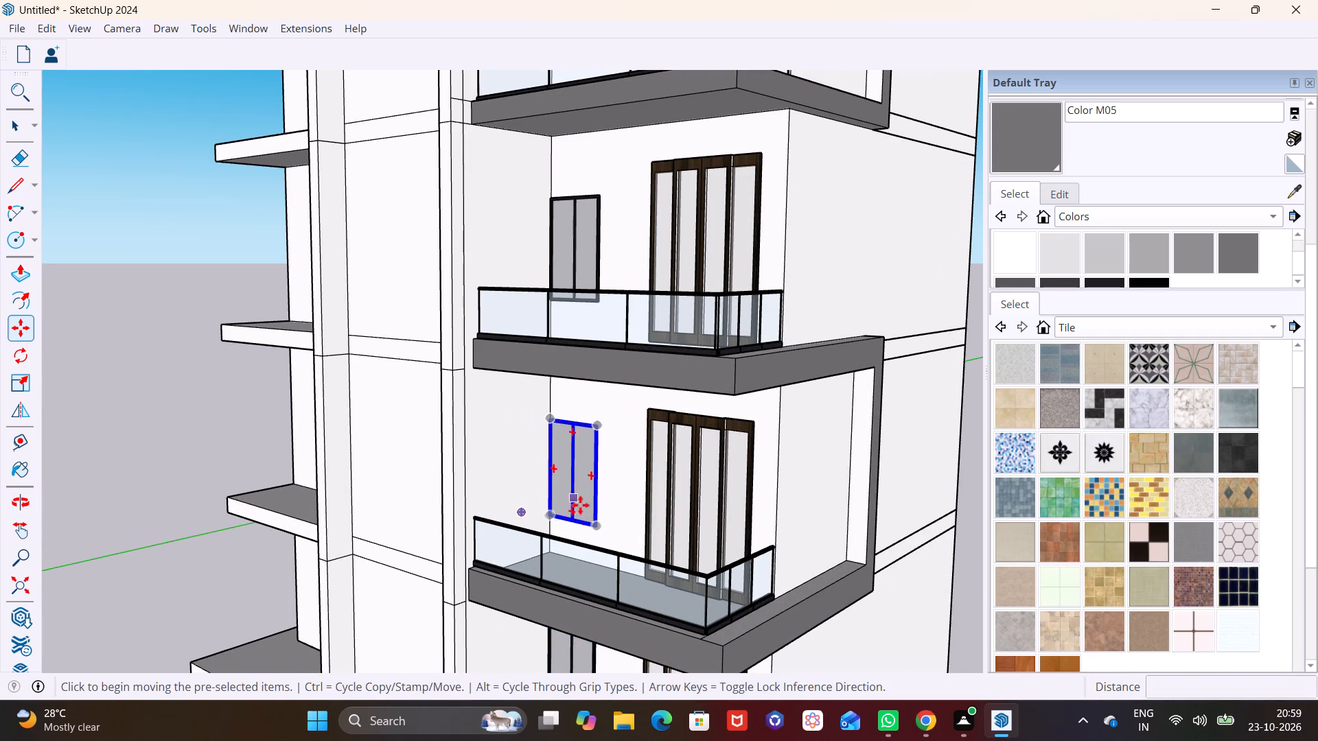
click(589, 519)
click(597, 506)
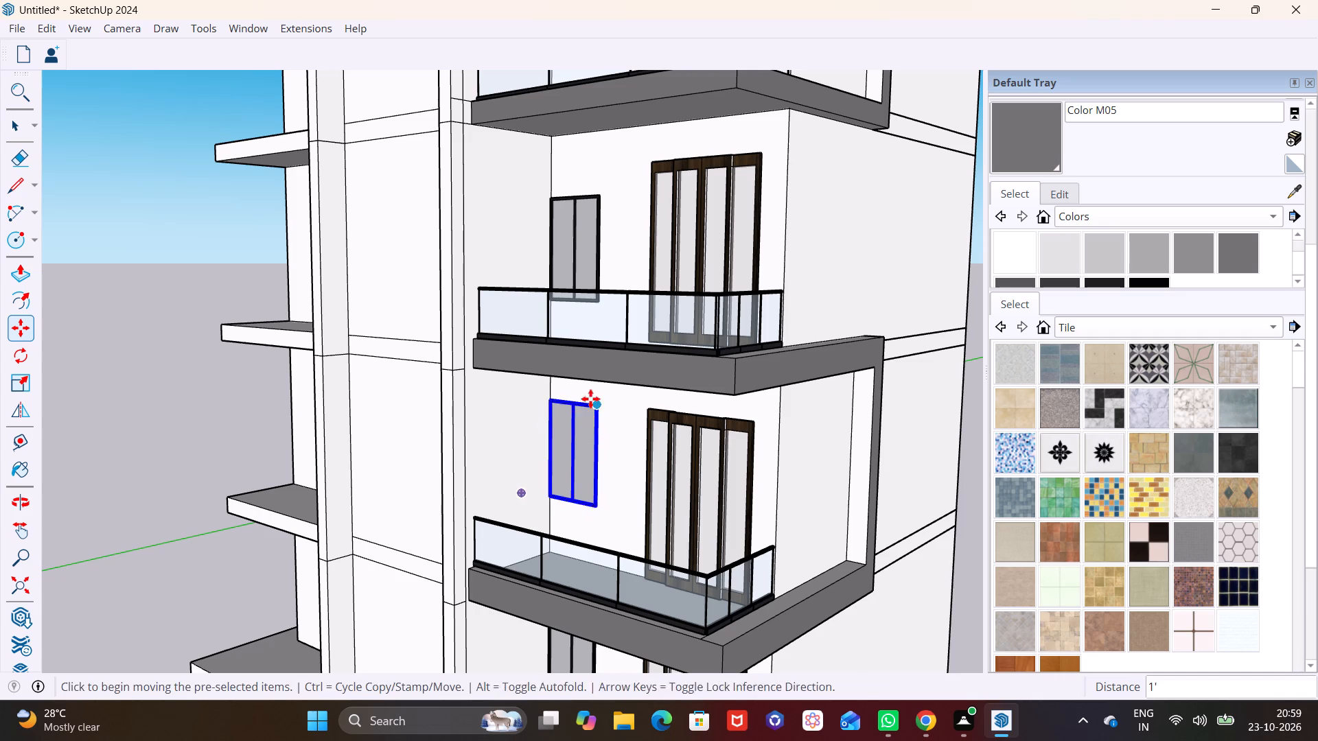
Move the middle balcony's glass window up 1' on its back wall and clear the selection.
shift+middle_drag(590, 399, 594, 574)
shift+scroll(588, 491, up, 1)
shift+scroll(594, 574, down, 1)
key(space)
click(605, 466)
key(m)
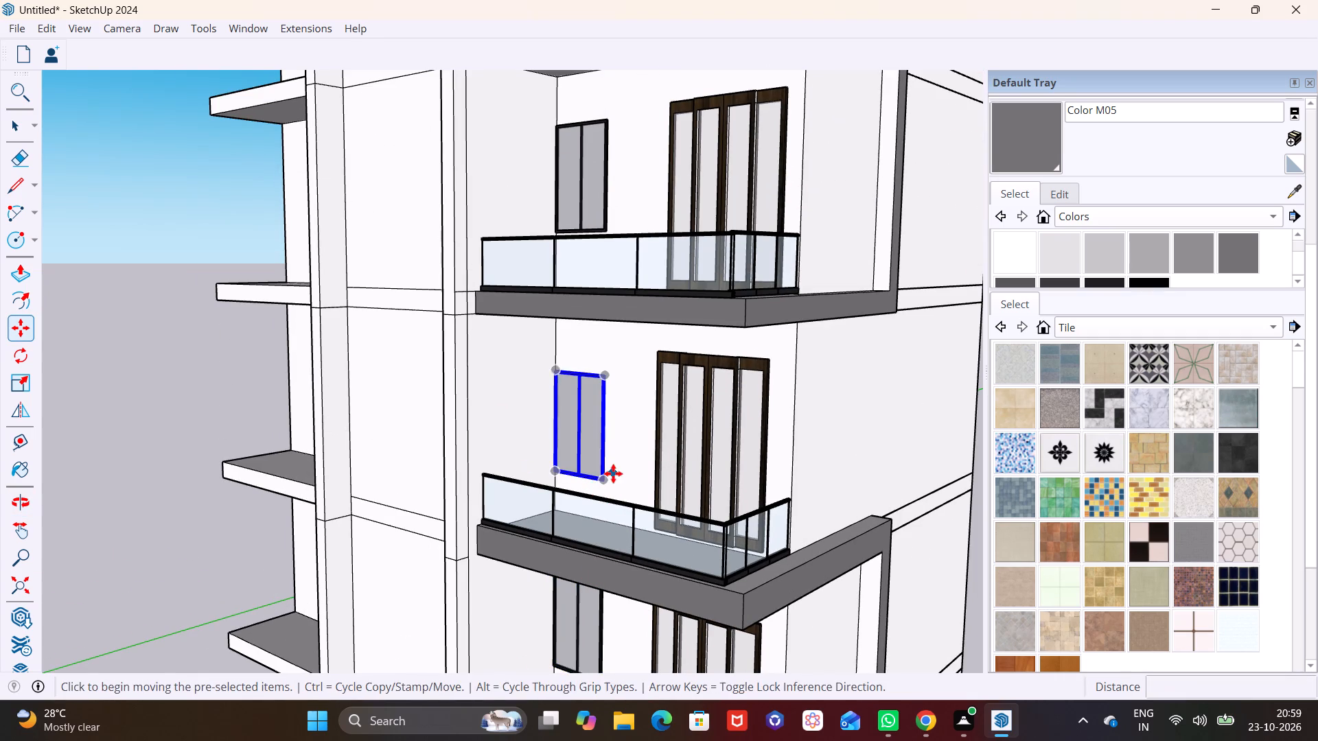
click(615, 478)
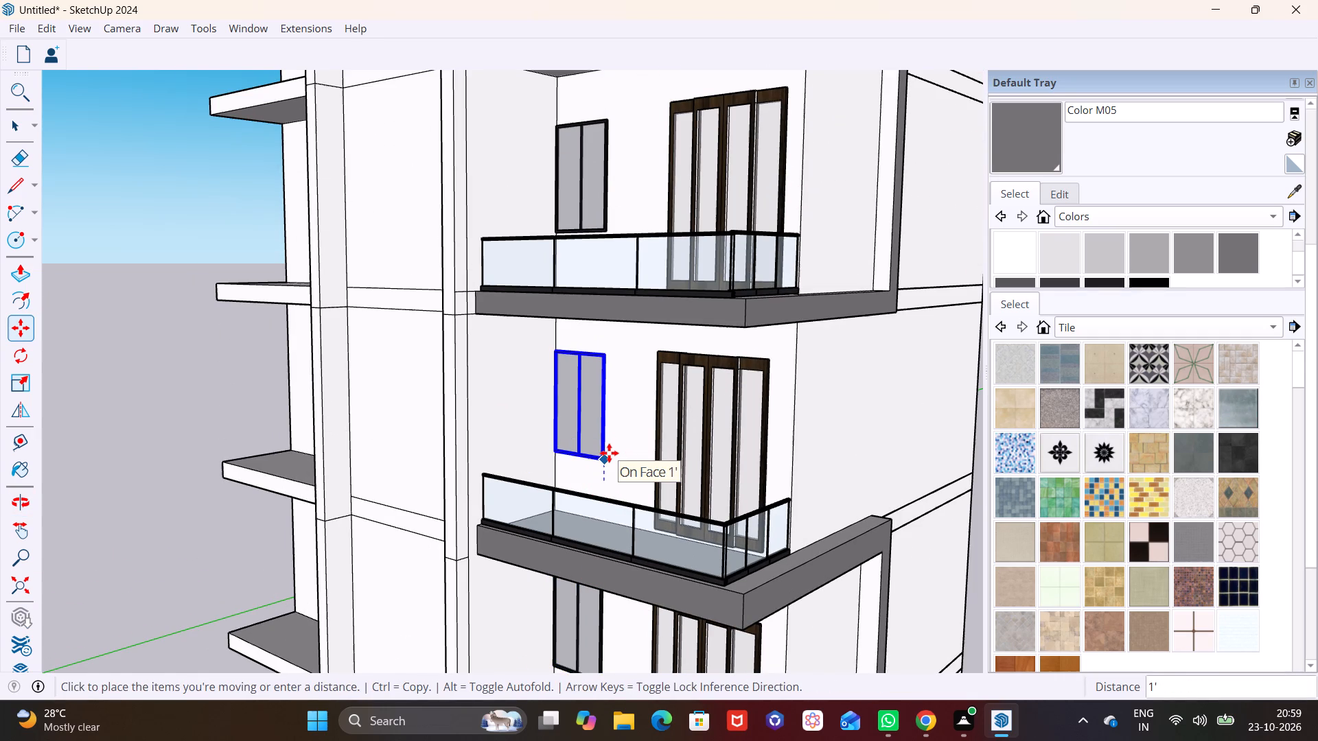
click(609, 453)
scroll(140, 279, down, 5)
key(space)
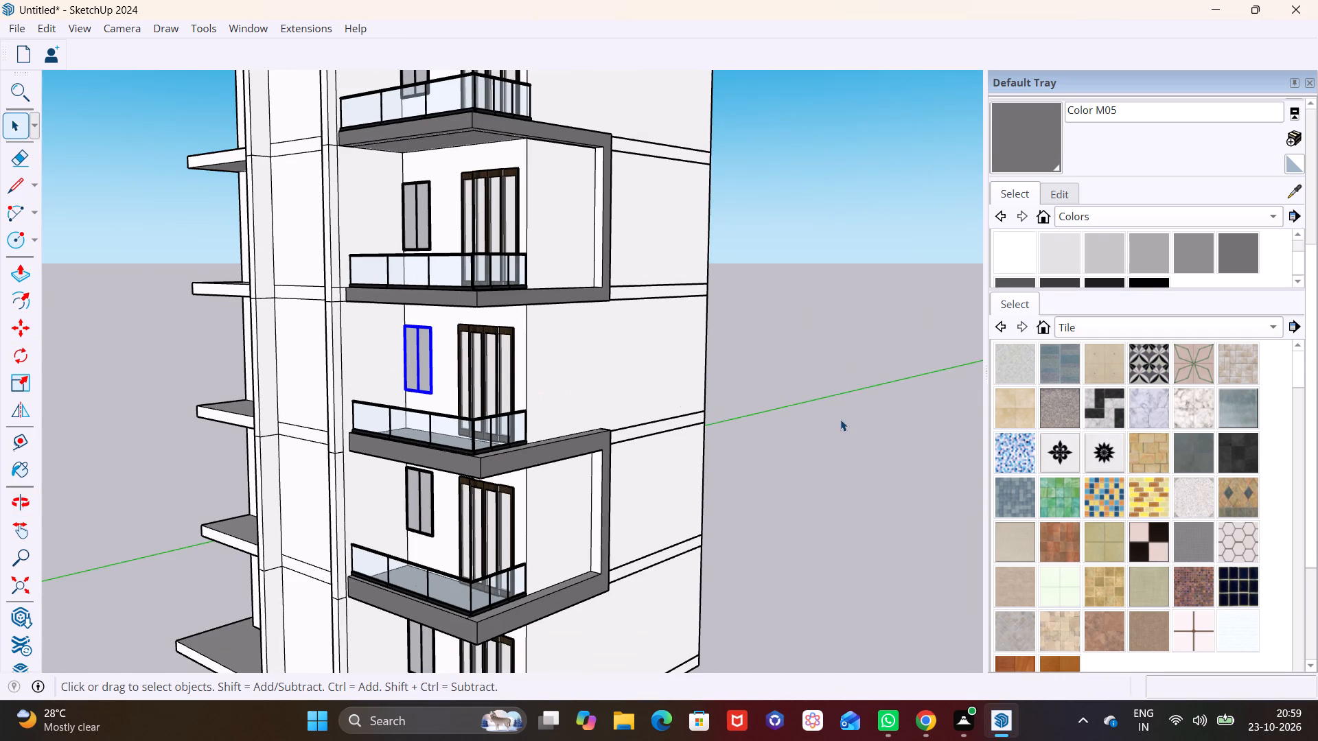
click(840, 420)
Examine the alignment of the windows, sliding doors and balcony frames down the whole facade from several angles.
scroll(442, 443, down, 3)
middle_drag(467, 471, 643, 450)
scroll(418, 424, down, 2)
shift+drag(459, 450, 543, 422)
shift+middle_drag(540, 424, 609, 354)
shift+drag(543, 422, 564, 406)
scroll(544, 362, up, 1)
middle_drag(535, 368, 493, 415)
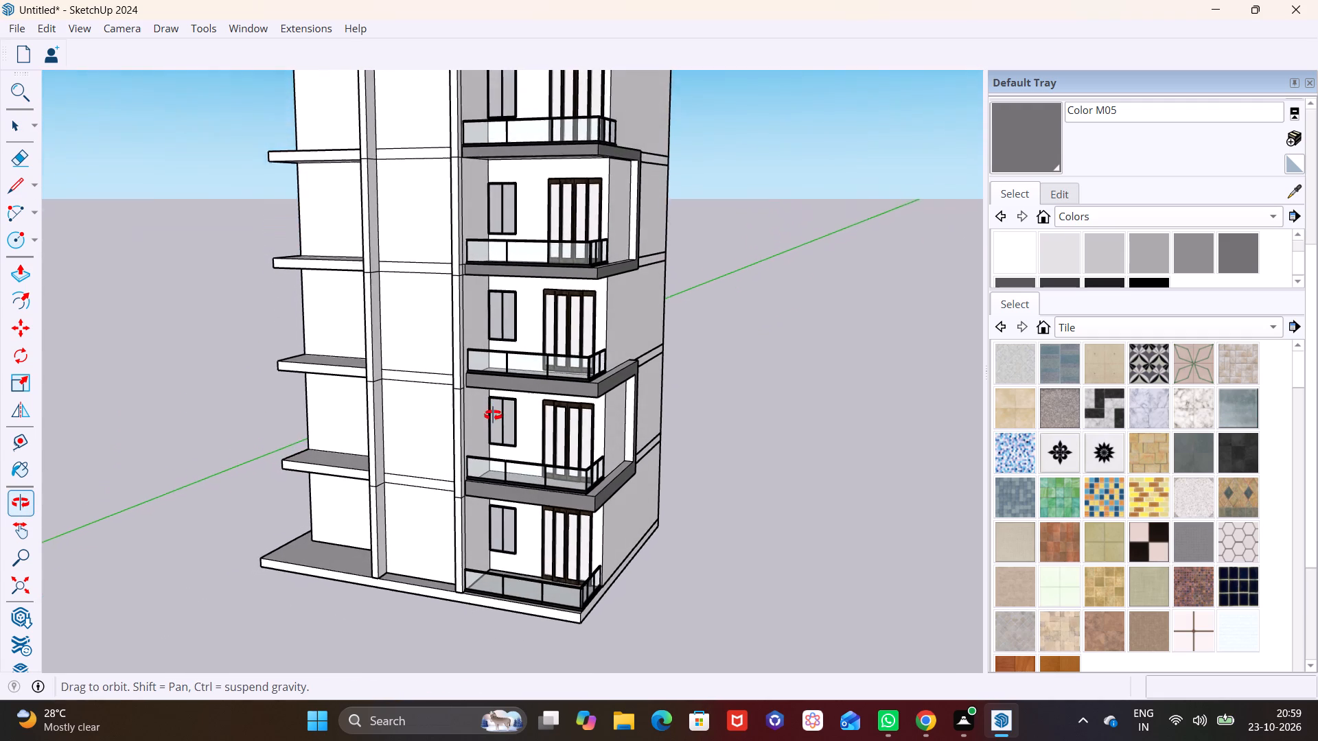
middle_drag(493, 415, 492, 421)
middle_drag(509, 341, 514, 432)
scroll(533, 422, up, 1)
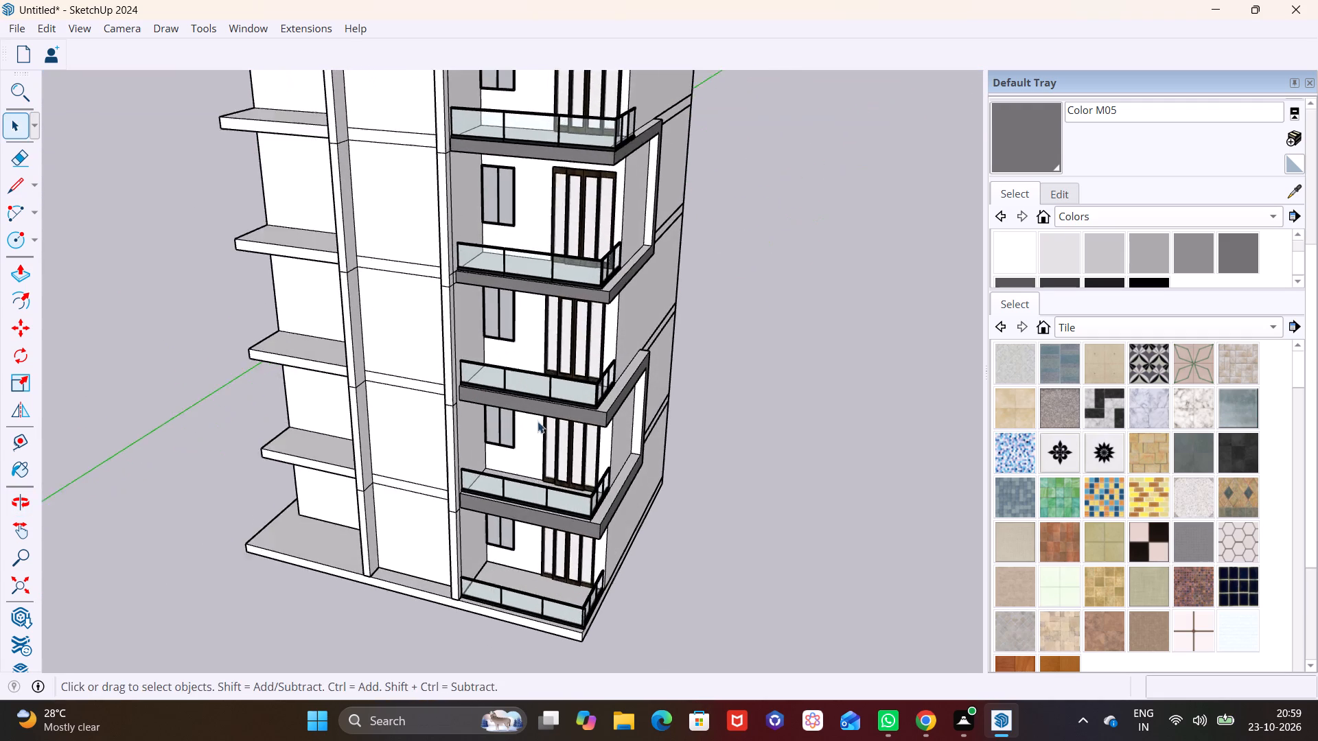
middle_drag(554, 400, 599, 300)
scroll(542, 392, up, 4)
scroll(559, 462, up, 3)
scroll(570, 456, down, 3)
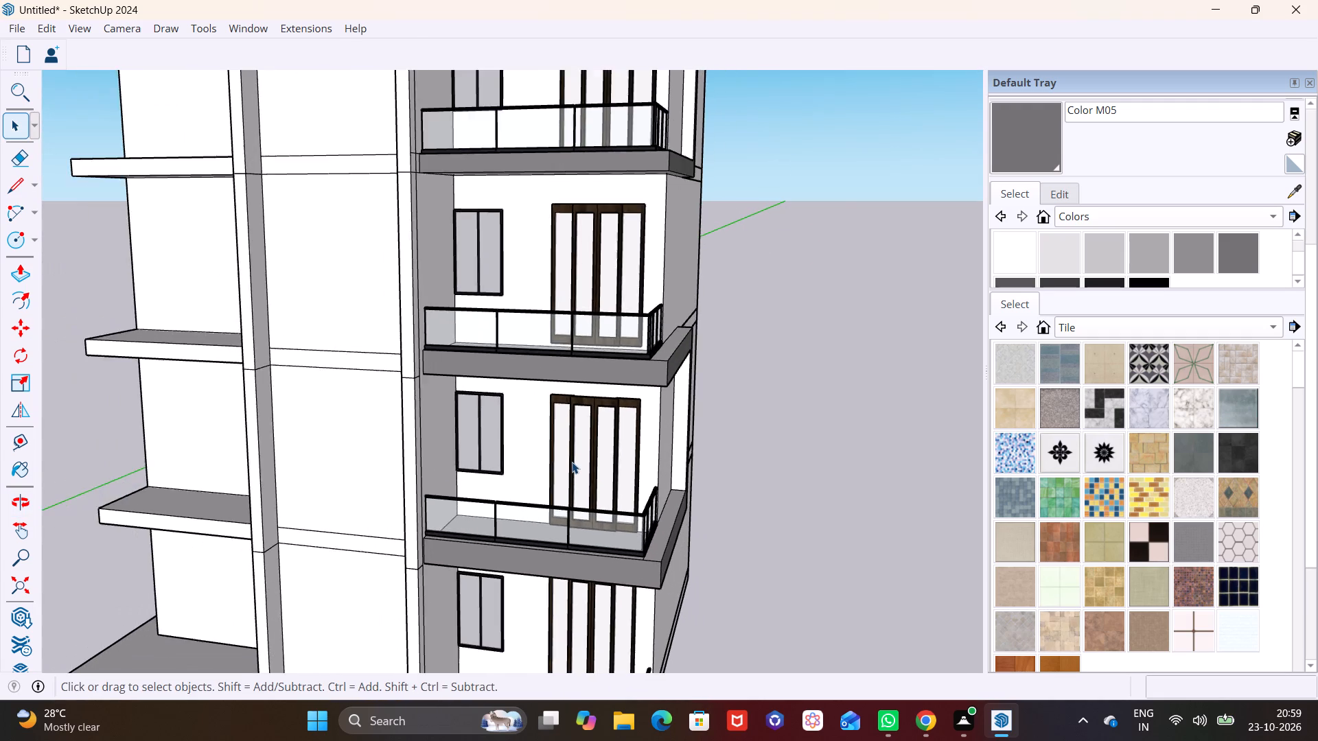
scroll(571, 467, down, 2)
middle_drag(582, 504, 634, 415)
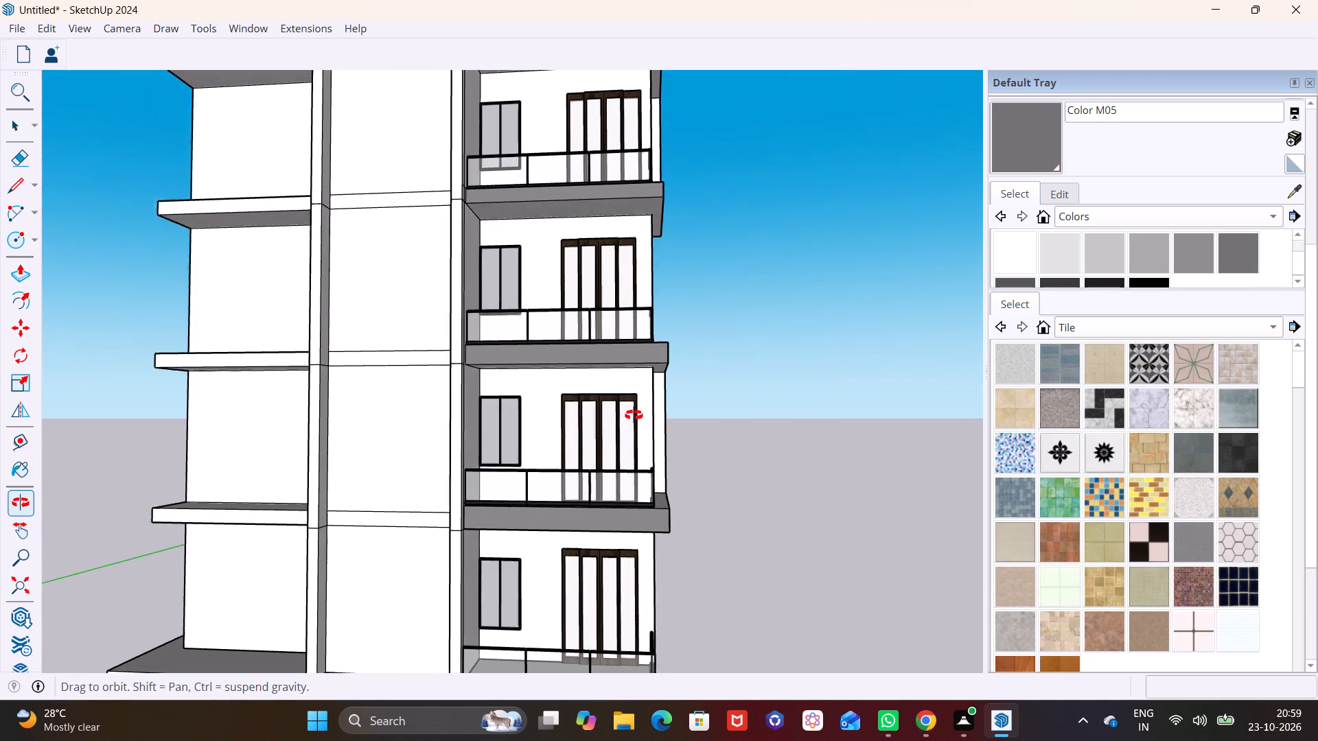
middle_drag(634, 415, 635, 407)
Paint the white inner face of the lower corner frame's upright with the dark grey Color M05.
scroll(541, 419, up, 5)
middle_drag(609, 419, 404, 441)
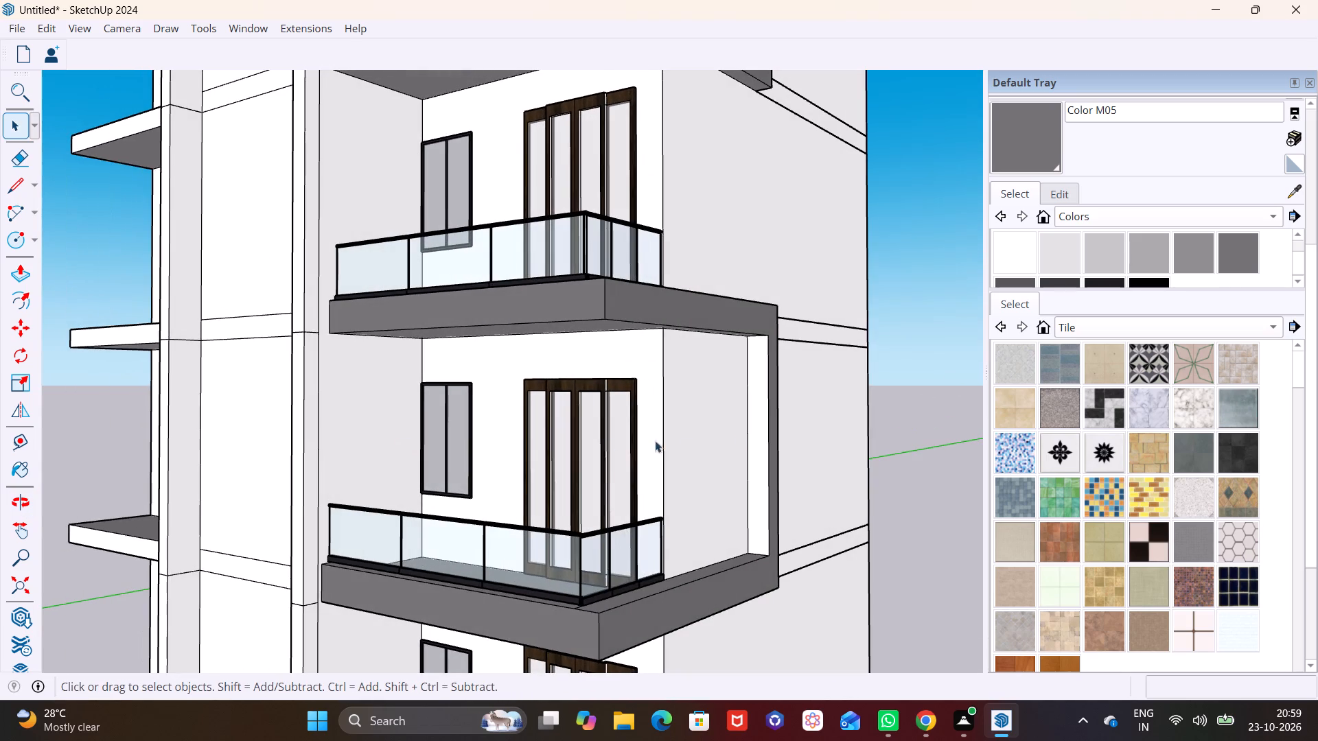
scroll(763, 425, up, 2)
click(763, 424)
click(1011, 154)
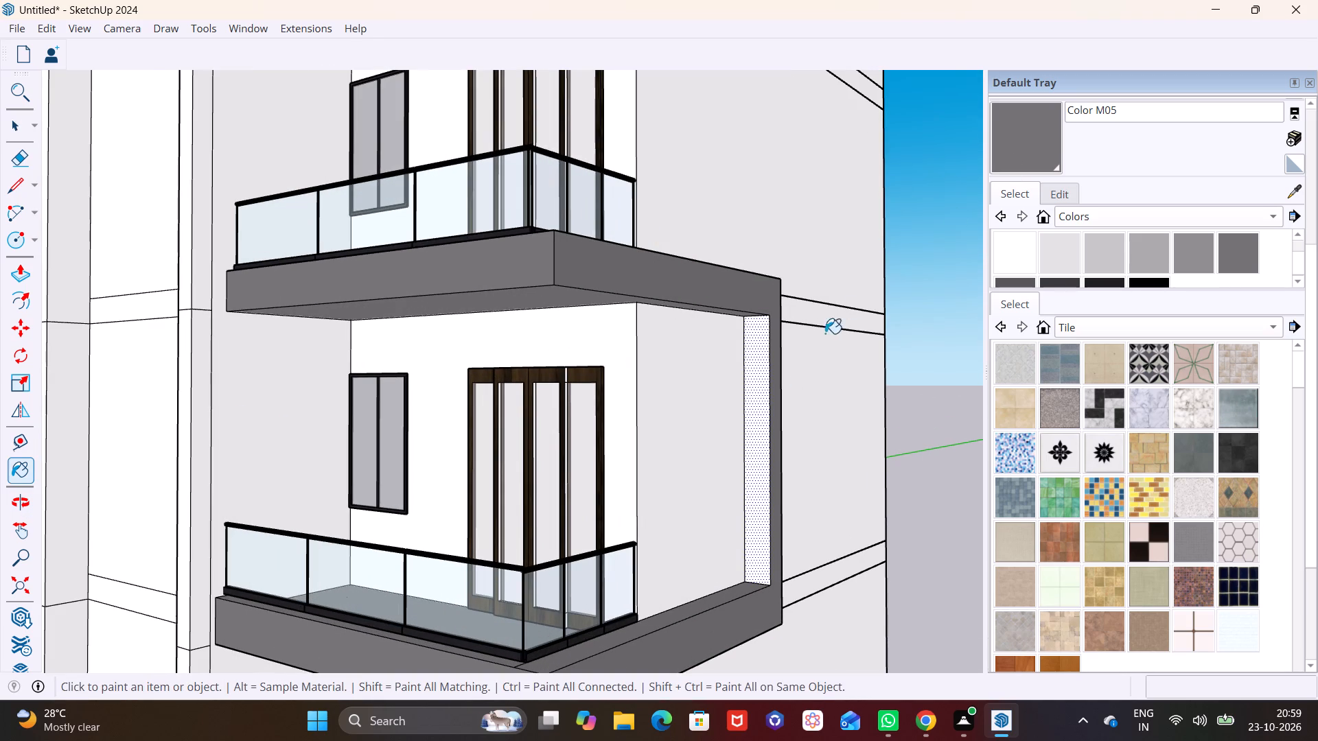
click(760, 381)
scroll(693, 427, down, 2)
key(space)
Paint the white inner face of the upper corner frame's upright with the same Color M05 grey.
scroll(728, 342, down, 1)
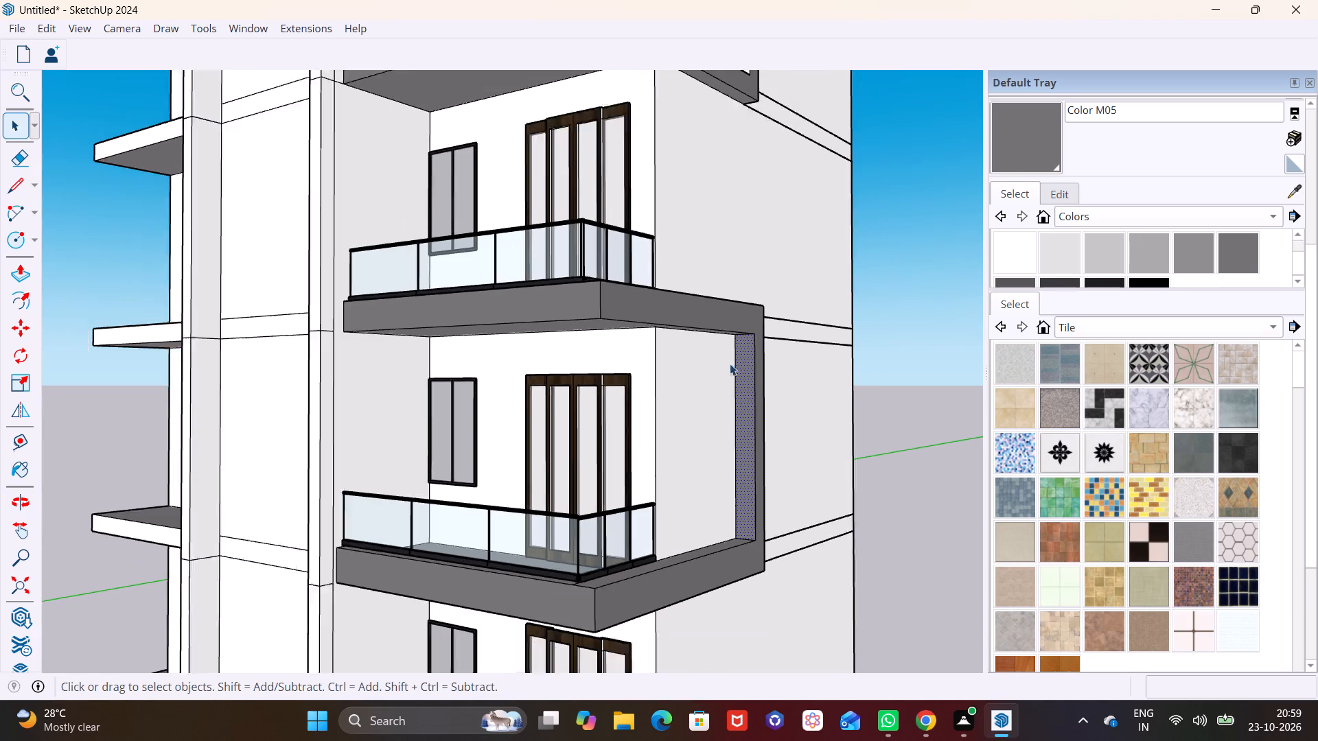
scroll(730, 364, down, 1)
shift+middle_drag(717, 228, 713, 467)
click(1023, 145)
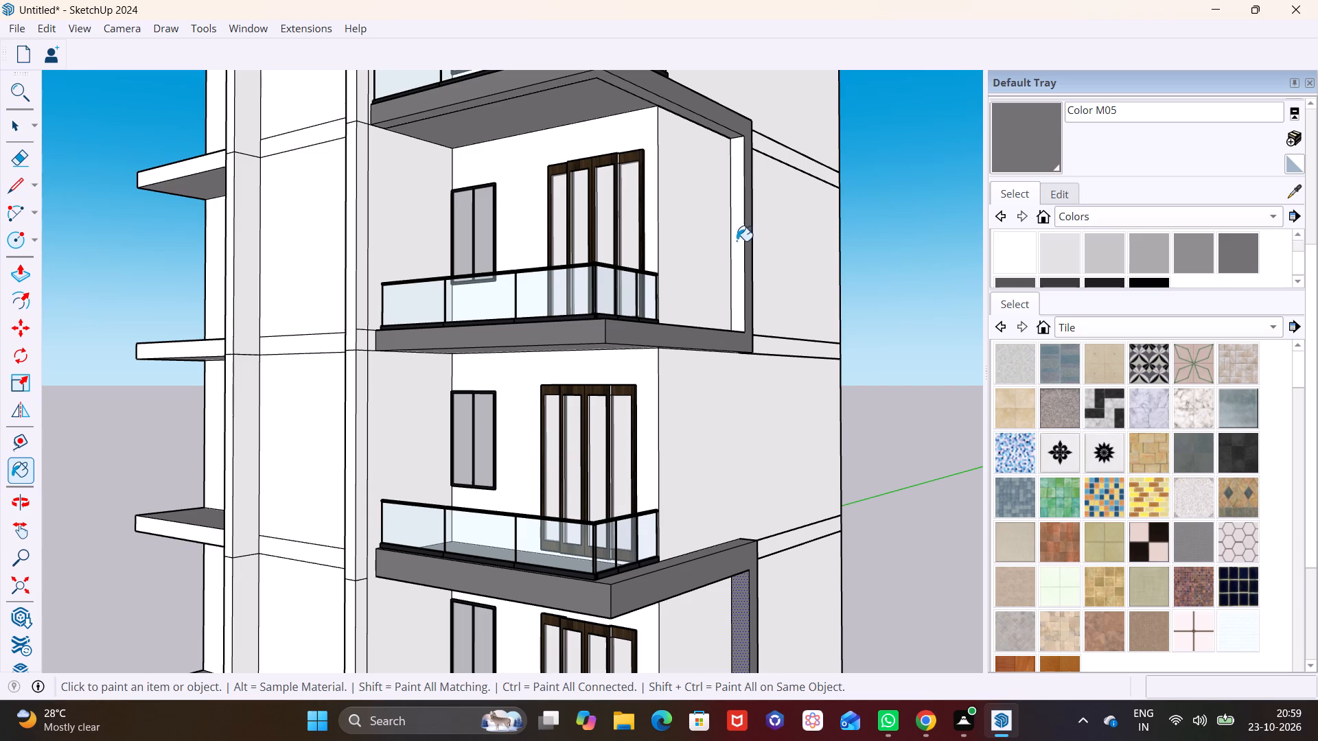
click(737, 241)
key(space)
click(811, 421)
Draw a thin rectangular strip across the full width of a balcony's back wall, directly under the slab above its window and sliding door.
scroll(800, 449, down, 3)
middle_drag(706, 459, 763, 435)
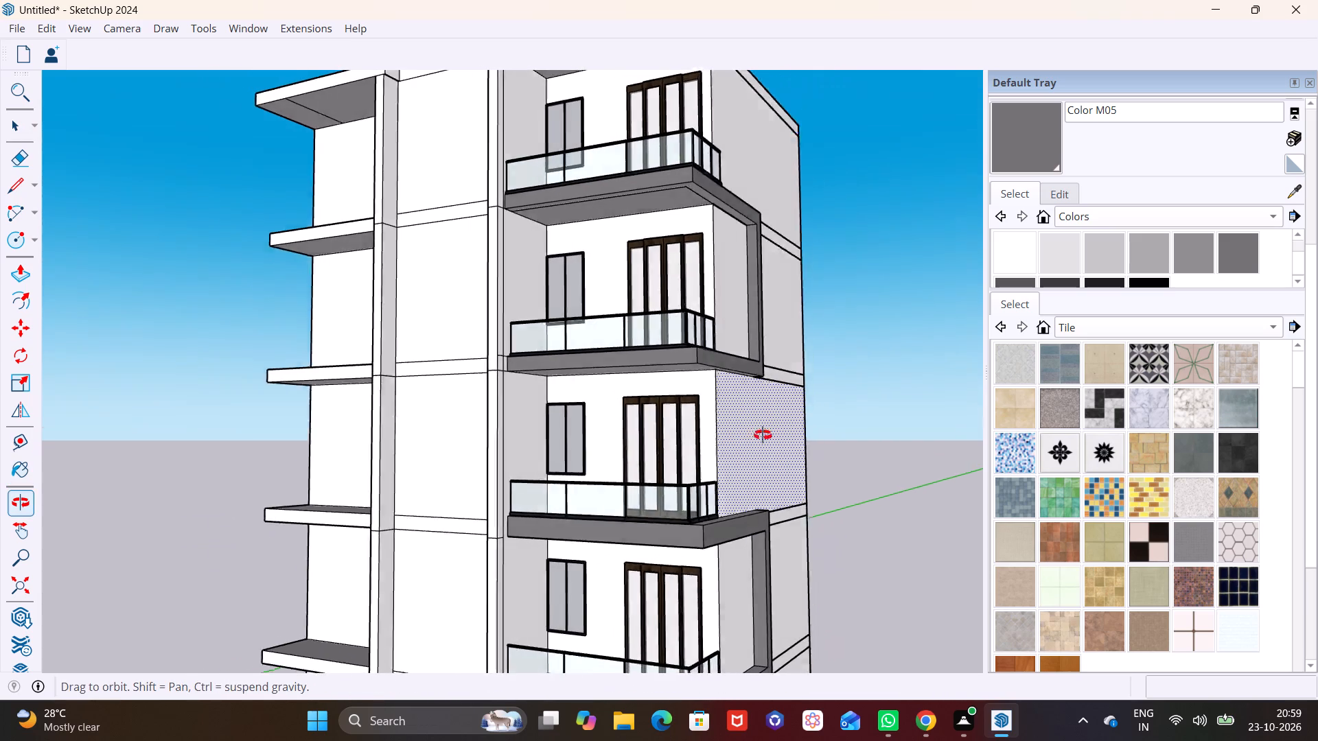
middle_drag(763, 435, 809, 413)
scroll(662, 526, up, 9)
middle_drag(697, 550, 787, 491)
scroll(774, 498, up, 2)
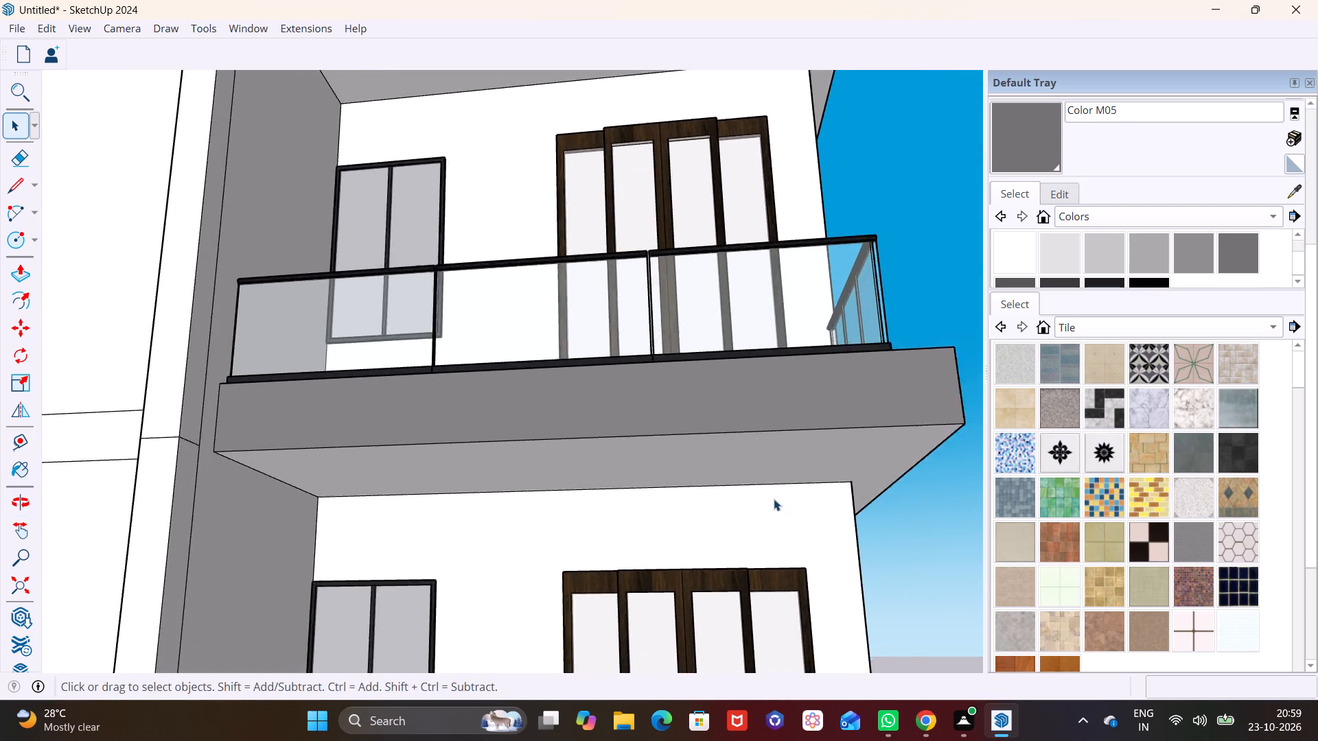
scroll(774, 499, up, 3)
shift+middle_drag(754, 530, 712, 544)
shift+scroll(713, 543, up, 1)
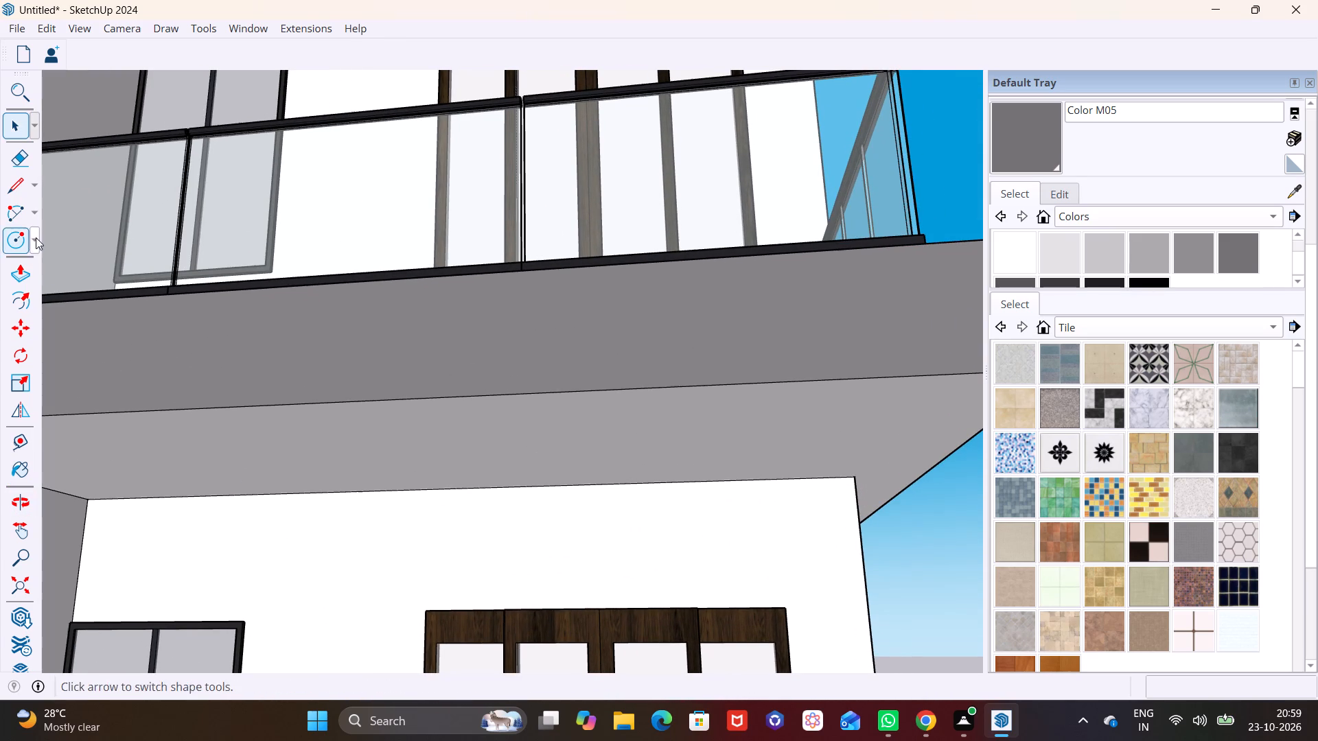
click(36, 237)
click(49, 261)
click(93, 498)
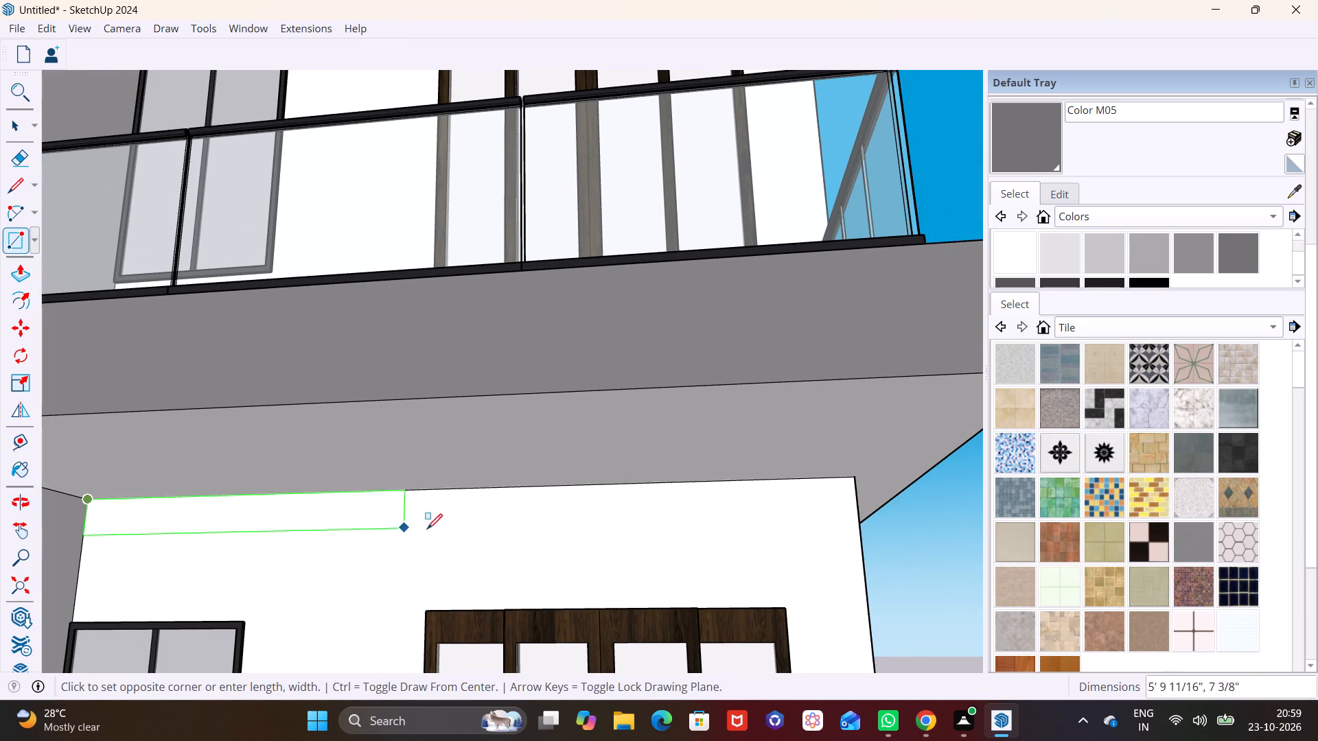
click(854, 508)
key(space)
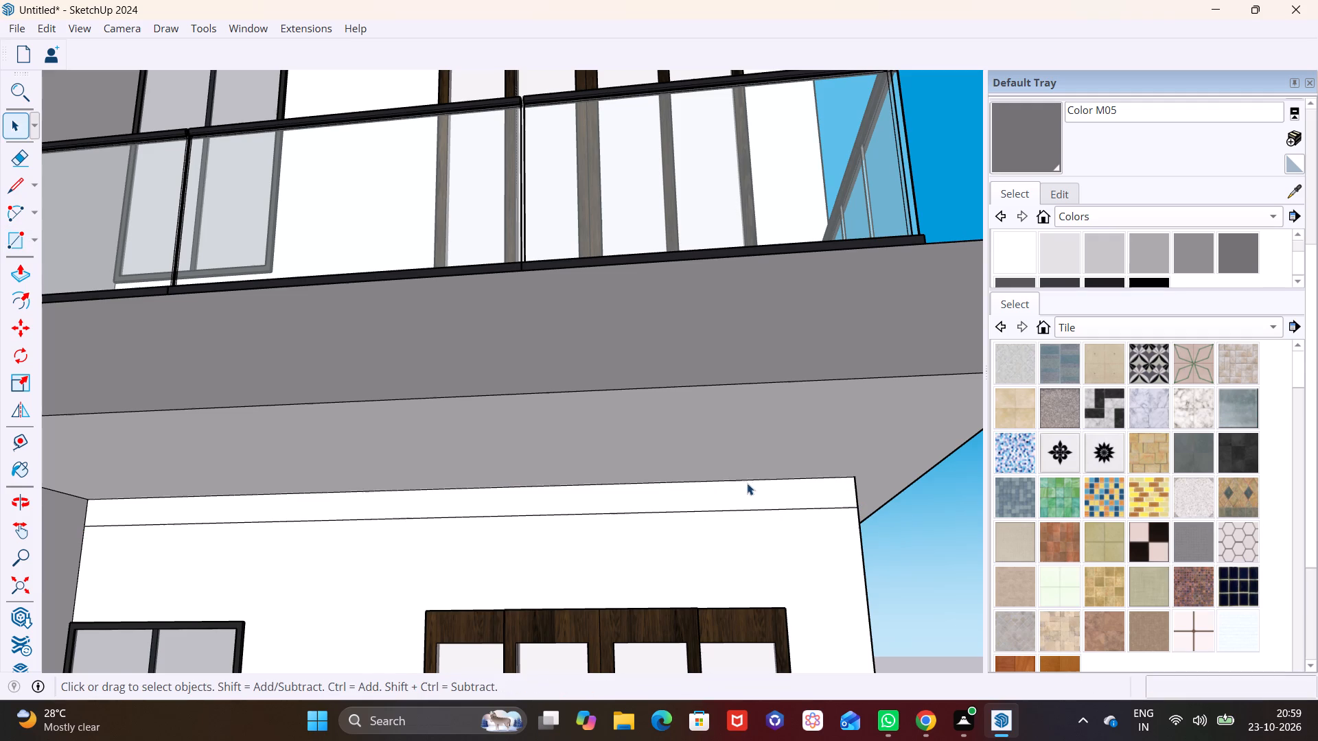
Make the thin rectangular strip under the slab, with its edges, into a group.
click(747, 483)
double_click(738, 495)
right_click(738, 495)
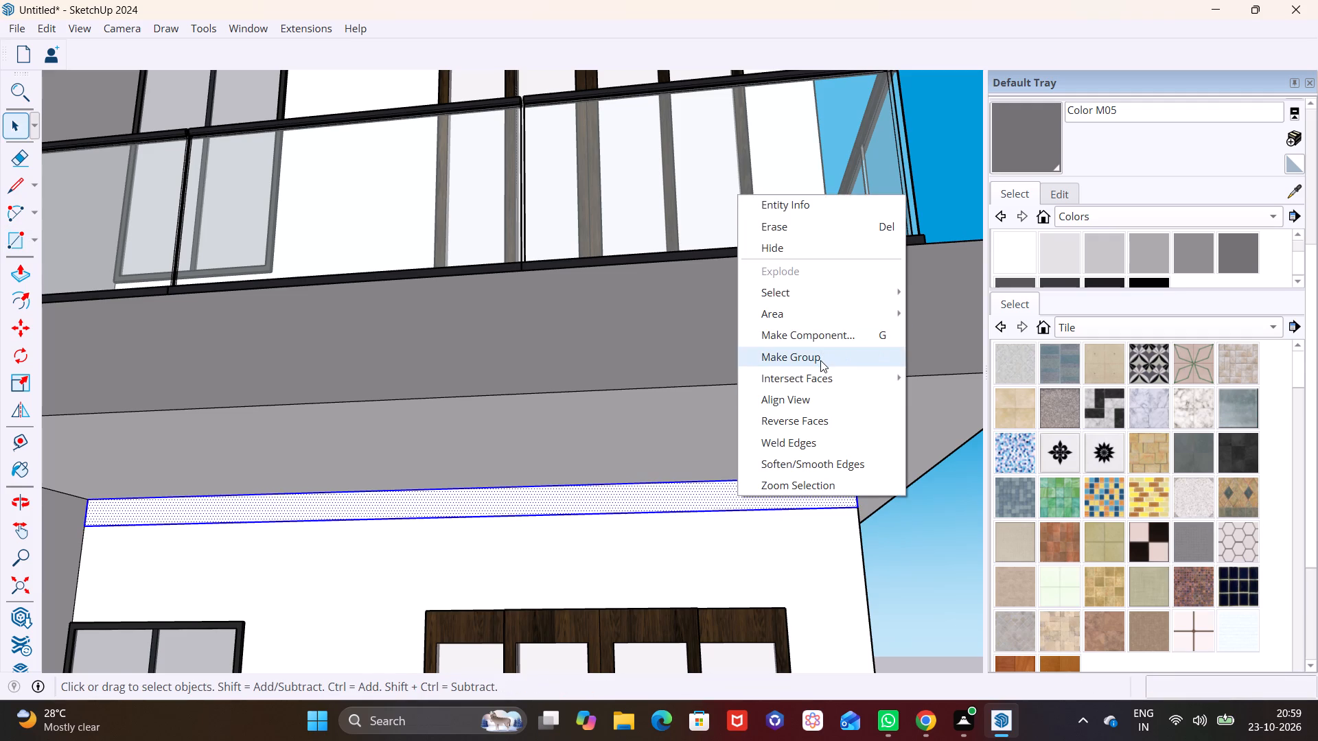
click(820, 360)
Extrude the face inside the strip's group slightly outward from the wall to form a thin board under the slab.
middle_drag(632, 478, 536, 637)
shift+middle_drag(529, 574, 599, 334)
scroll(551, 523, up, 1)
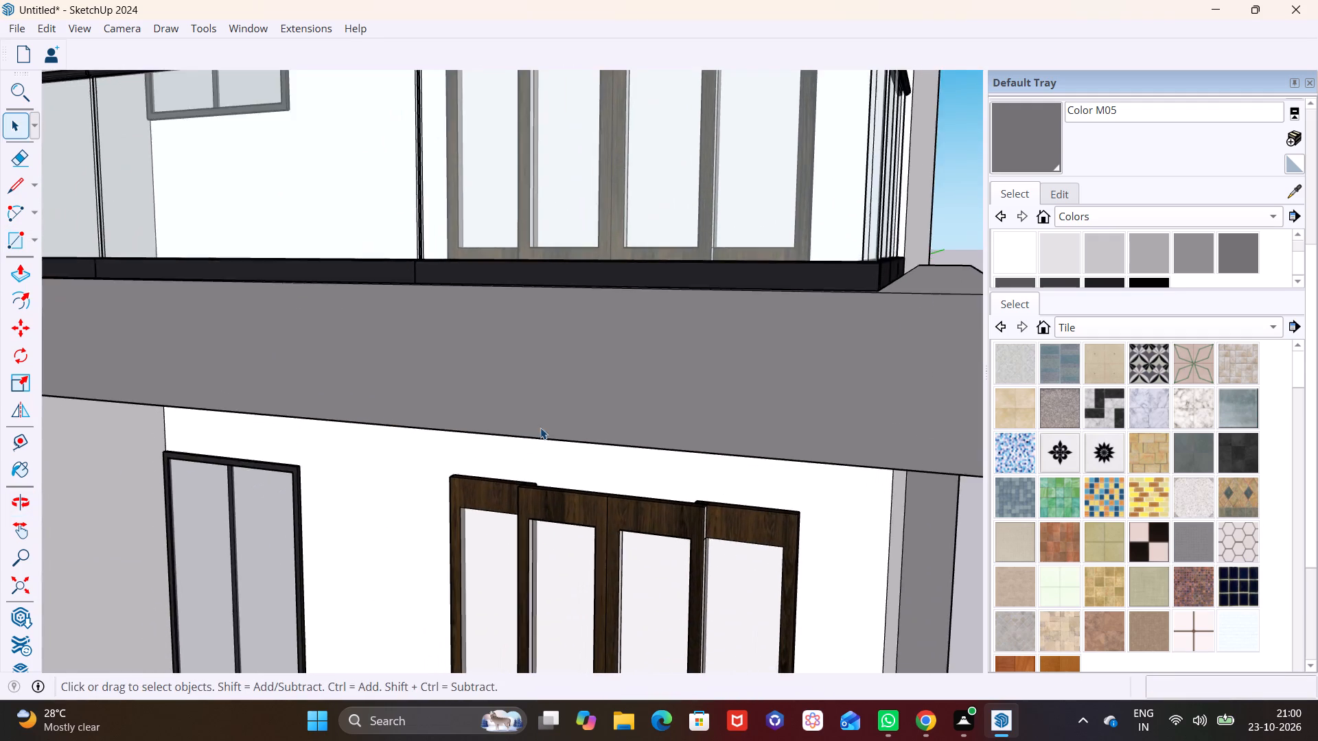
middle_drag(540, 427, 516, 294)
shift+middle_drag(599, 497, 254, 576)
shift+middle_drag(232, 543, 549, 402)
middle_drag(573, 475, 463, 567)
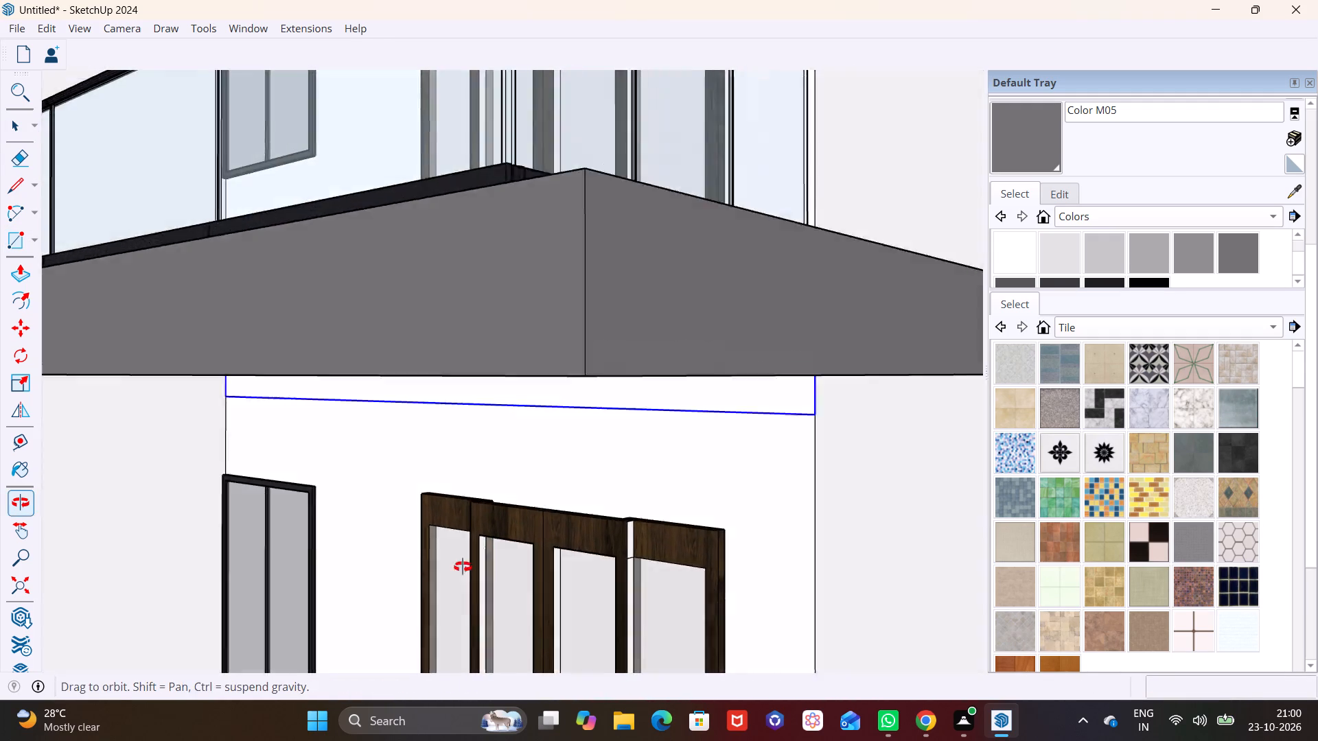
middle_drag(463, 567, 437, 580)
shift+middle_drag(494, 506, 536, 355)
click(588, 253)
click(586, 249)
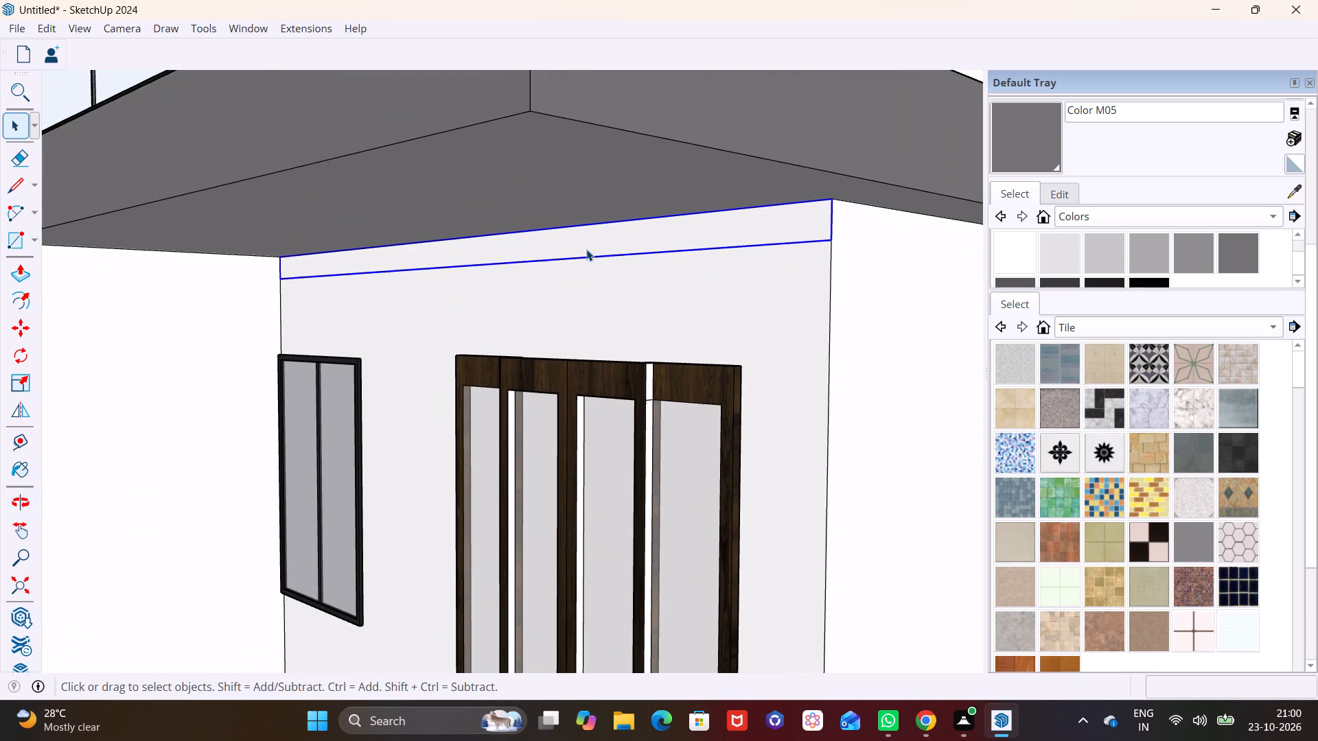
drag(586, 252, 584, 267)
click(610, 227)
click(615, 231)
double_click(621, 237)
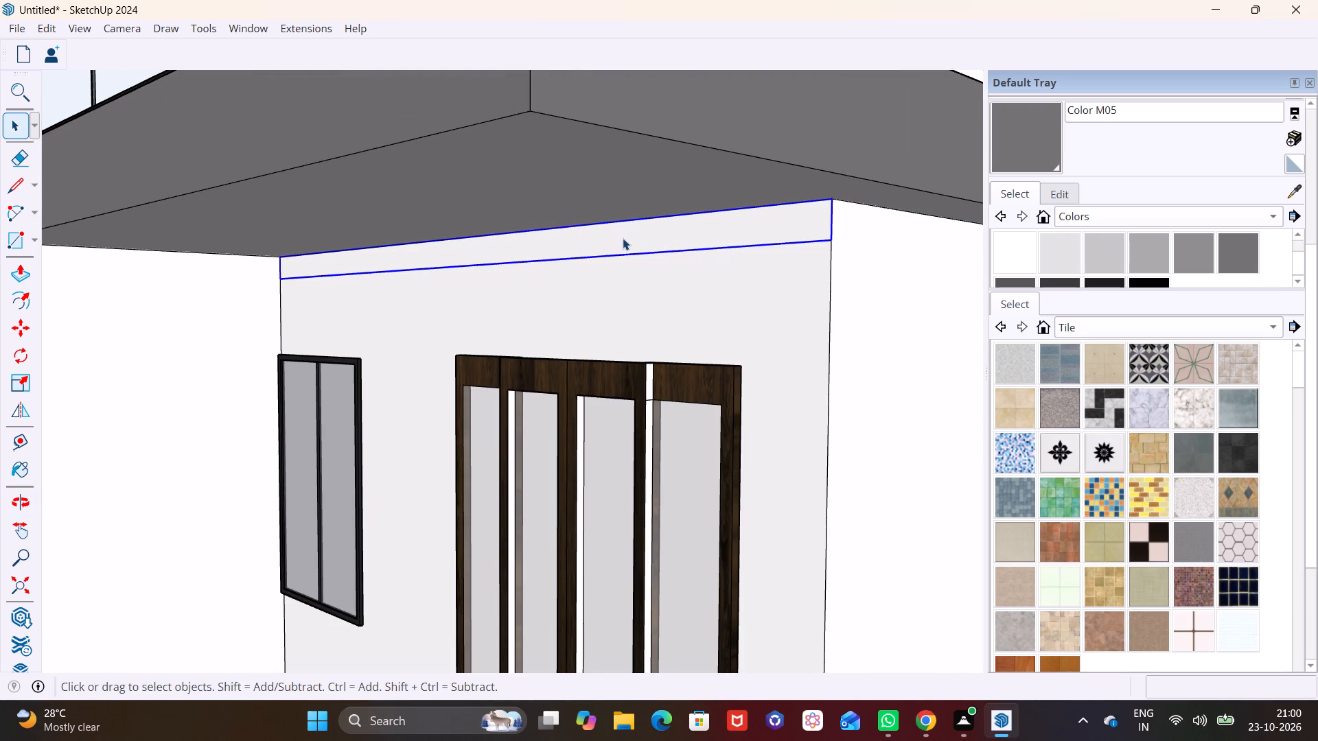
double_click(626, 239)
click(642, 239)
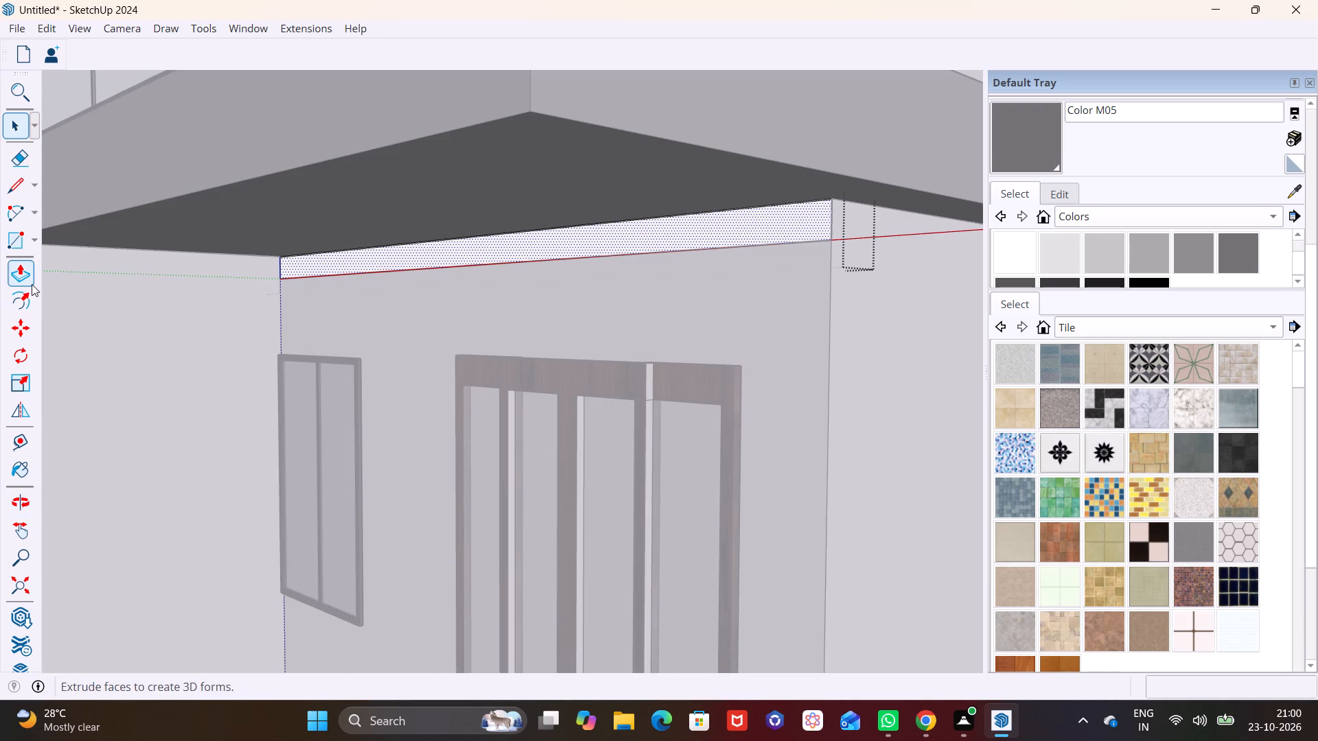
click(29, 276)
click(548, 247)
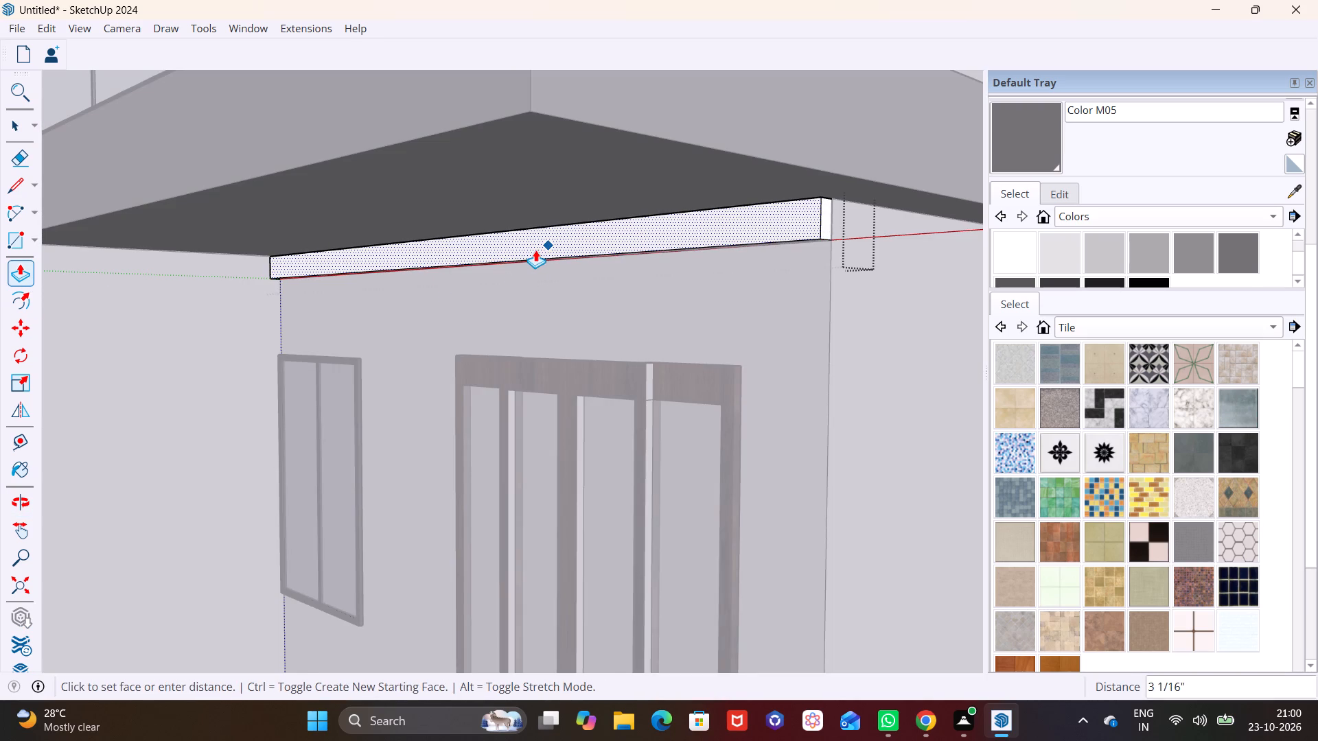
click(541, 250)
key(space)
click(607, 291)
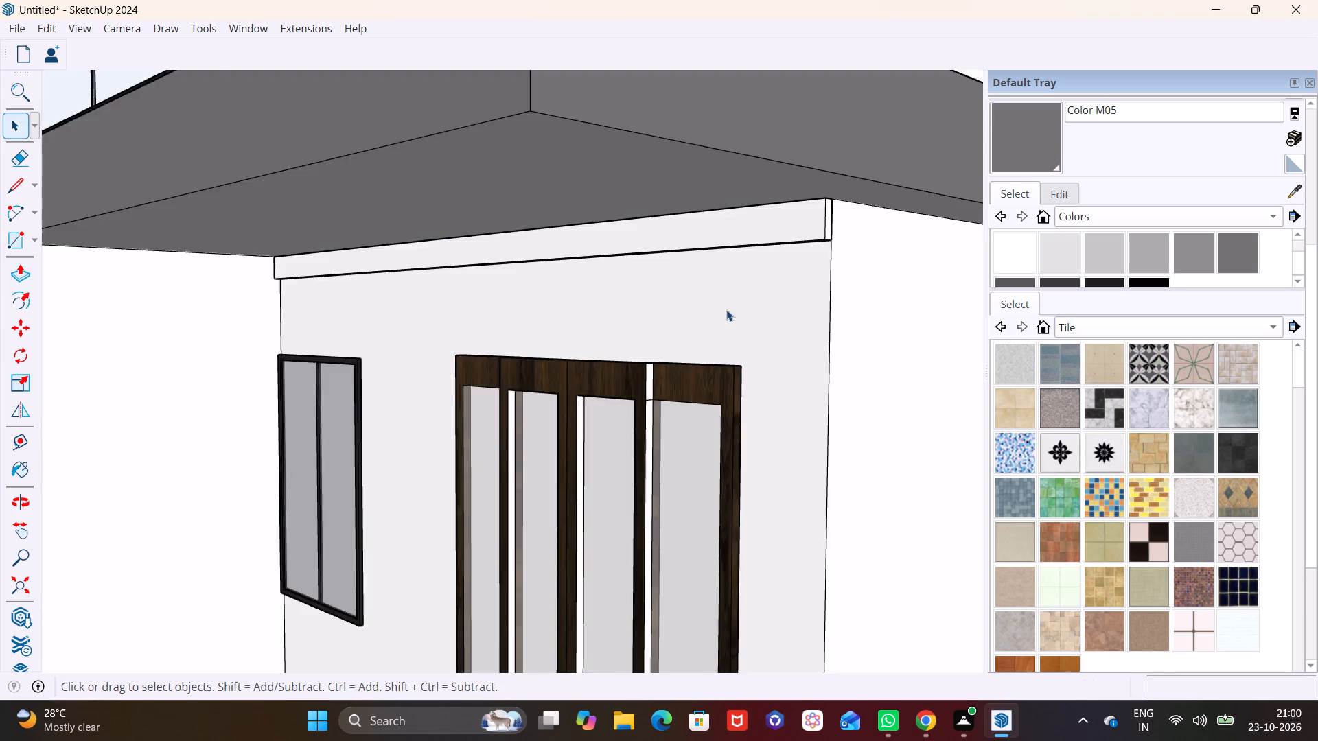
Copy the board straight down the wall three times, about 6 inches apart with narrow gaps, reaching the top of the window and sliding door.
scroll(730, 320, down, 3)
middle_drag(761, 405, 737, 261)
shift+middle_drag(690, 245, 690, 408)
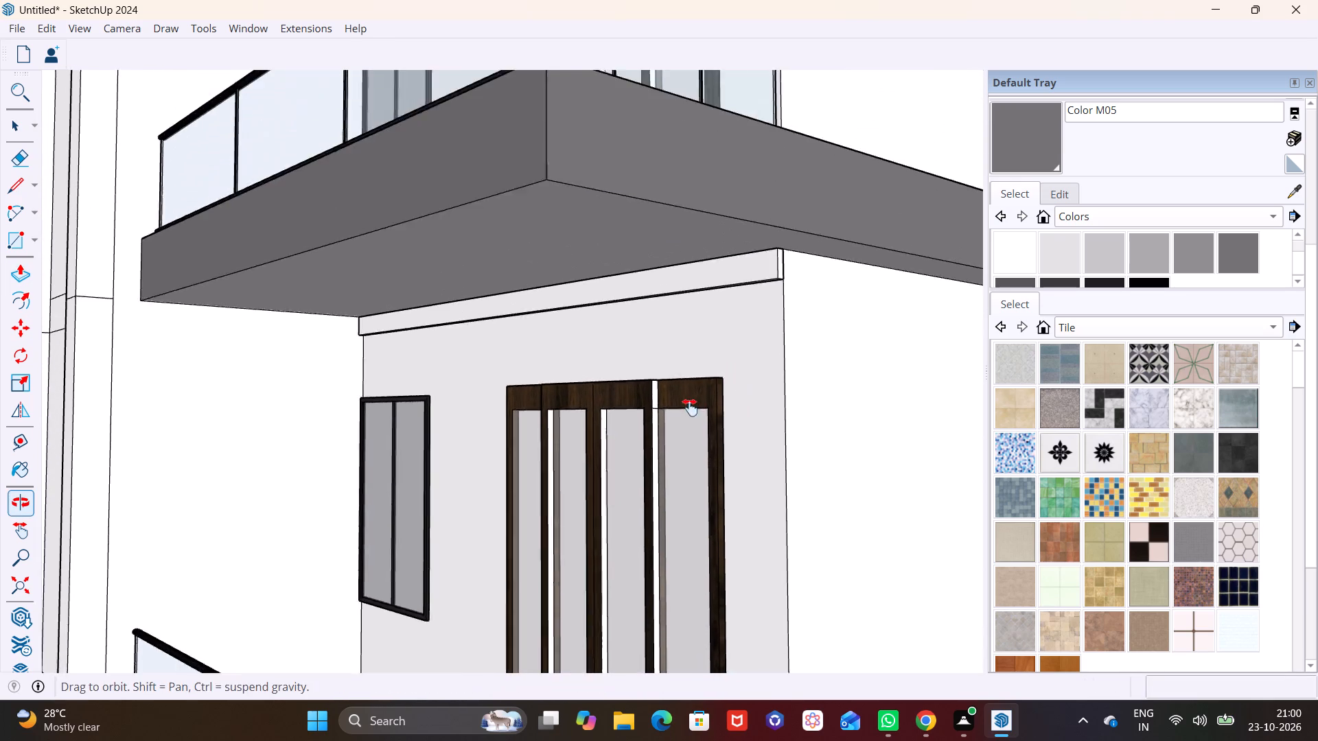
shift+middle_drag(690, 408, 682, 416)
scroll(806, 283, up, 5)
middle_drag(732, 314, 715, 347)
click(730, 286)
scroll(733, 287, up, 3)
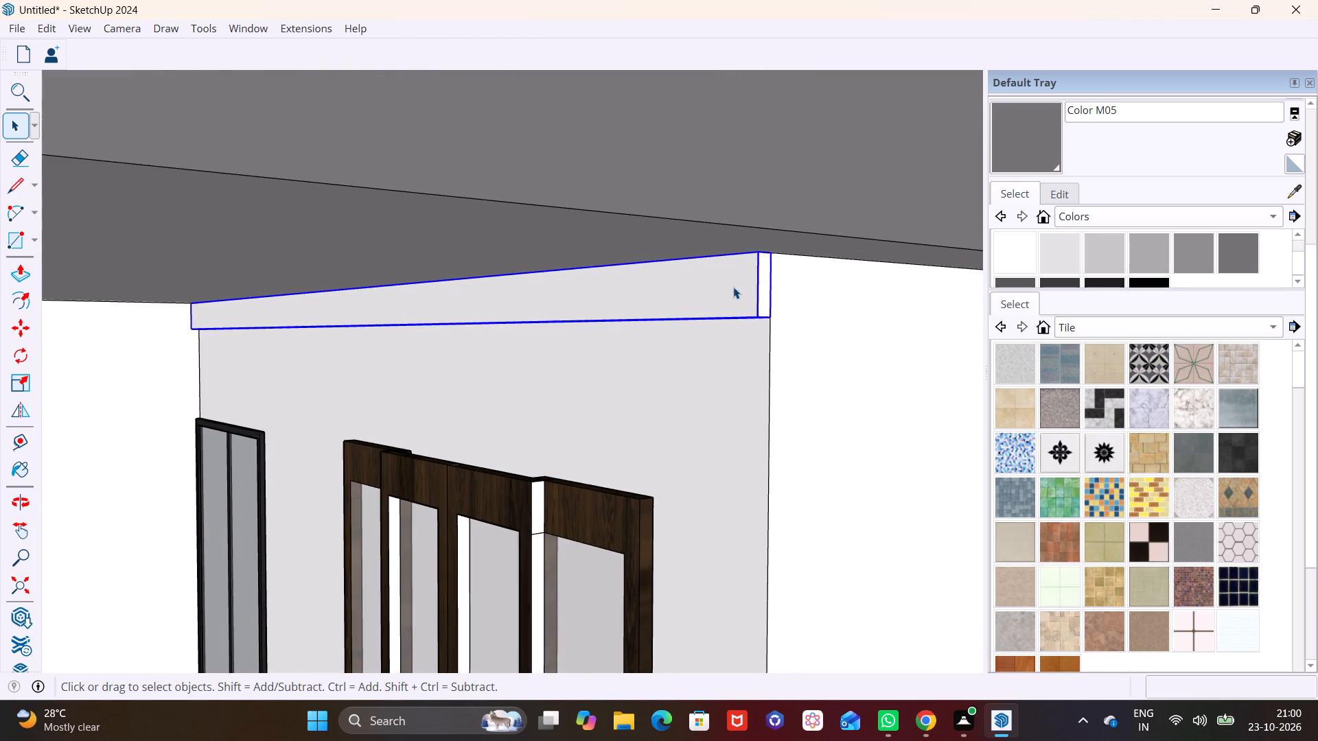
key(m)
click(774, 250)
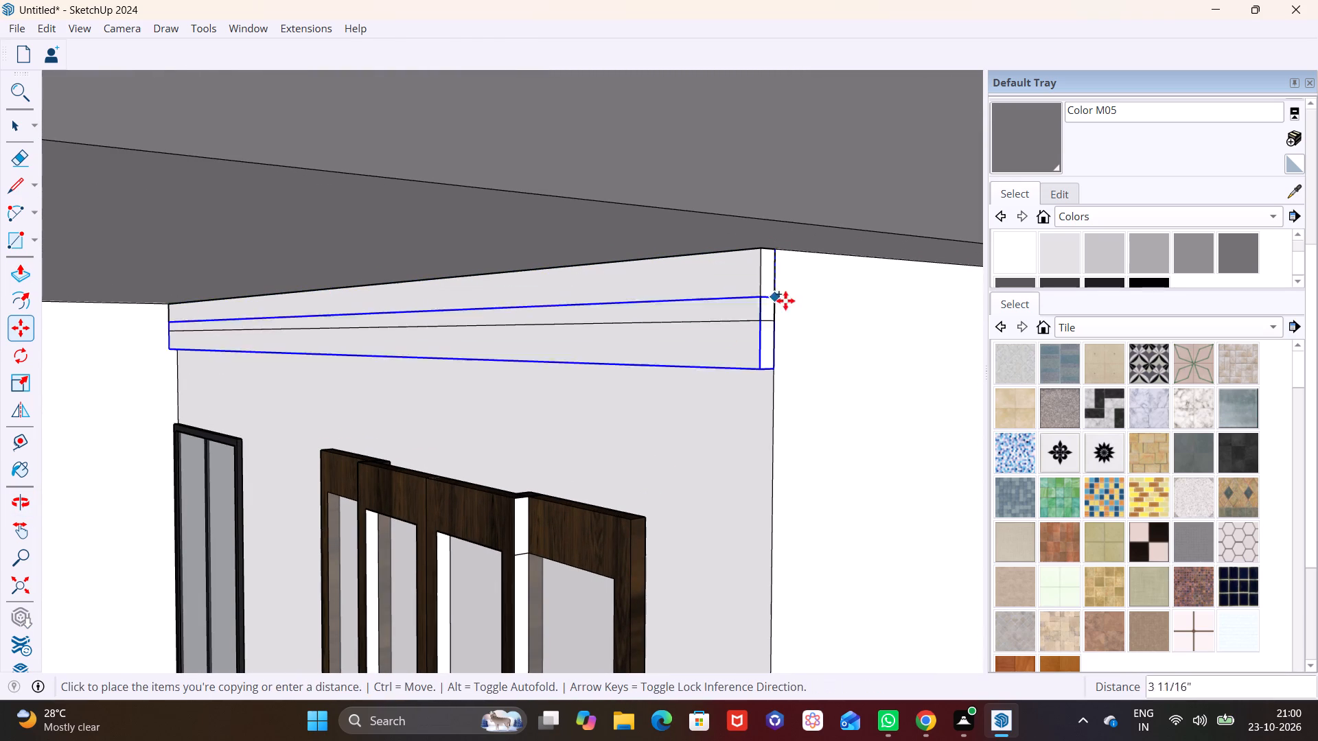
click(786, 331)
click(772, 335)
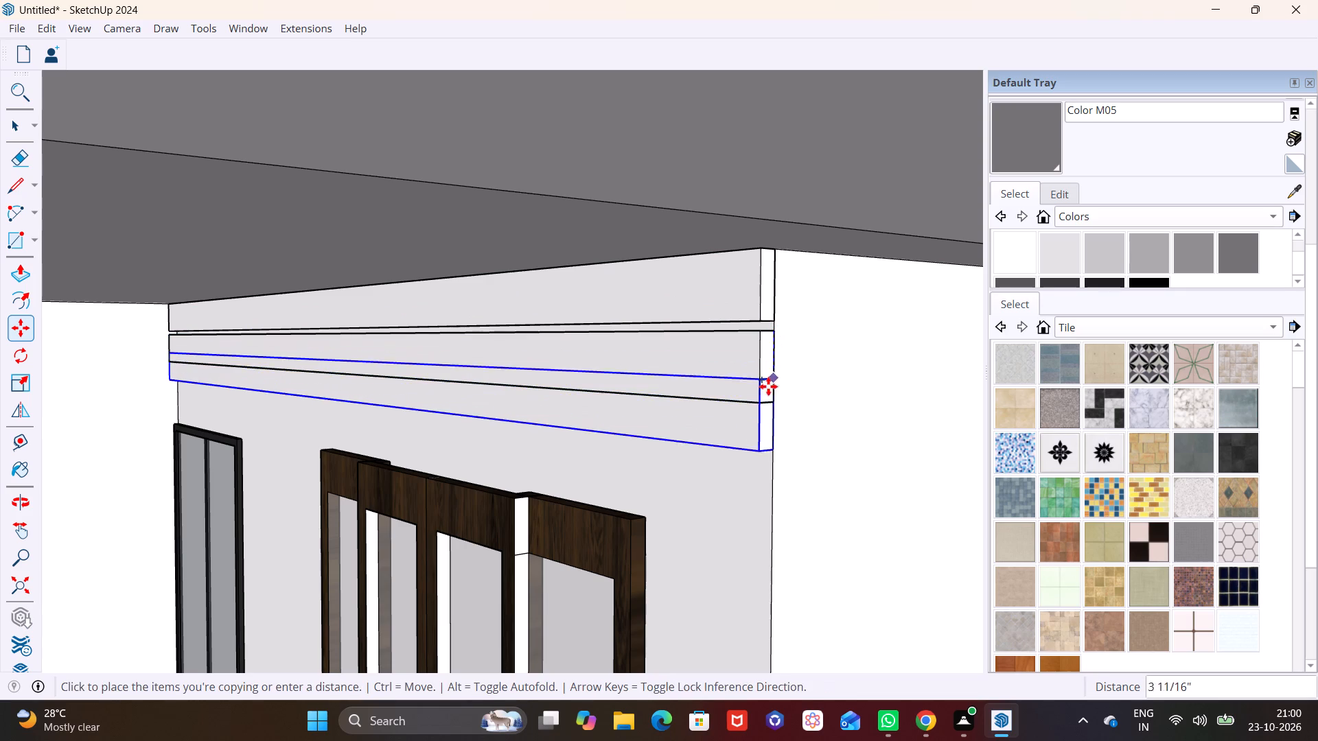
click(772, 414)
click(776, 416)
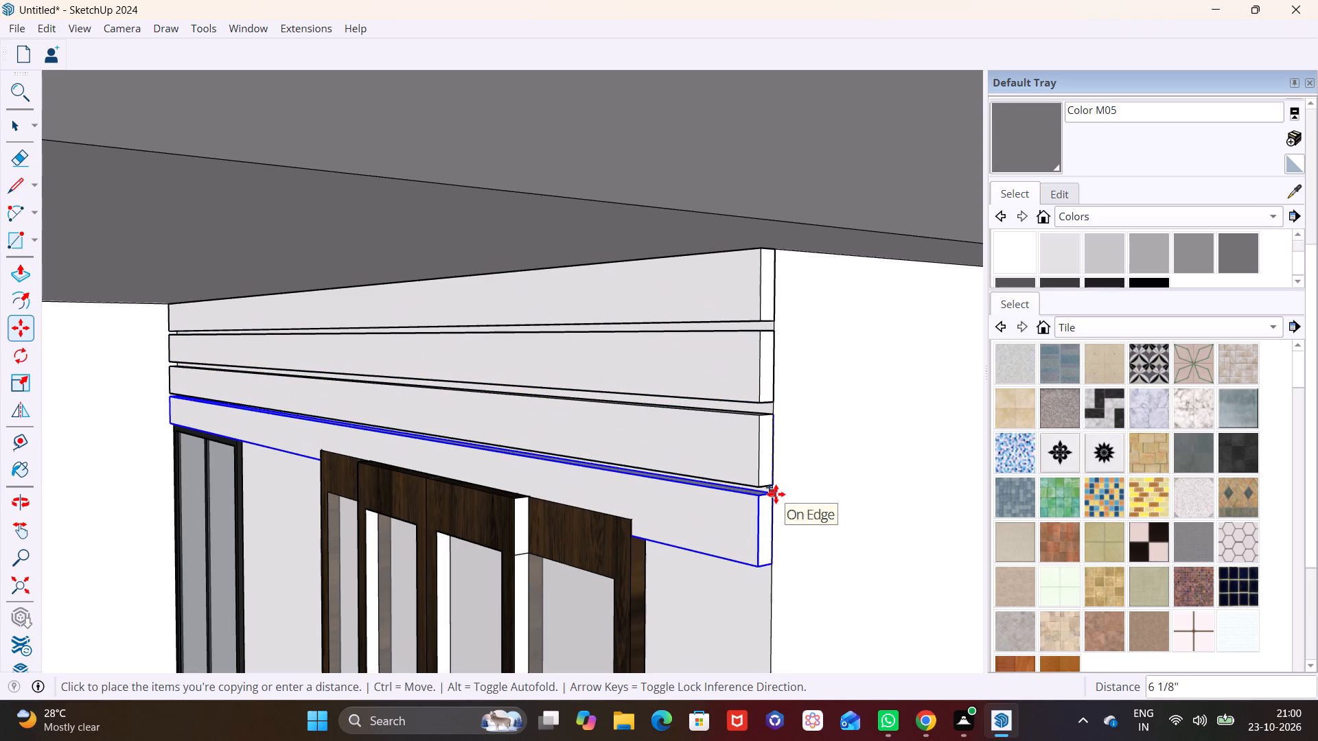
click(776, 498)
key(space)
click(814, 501)
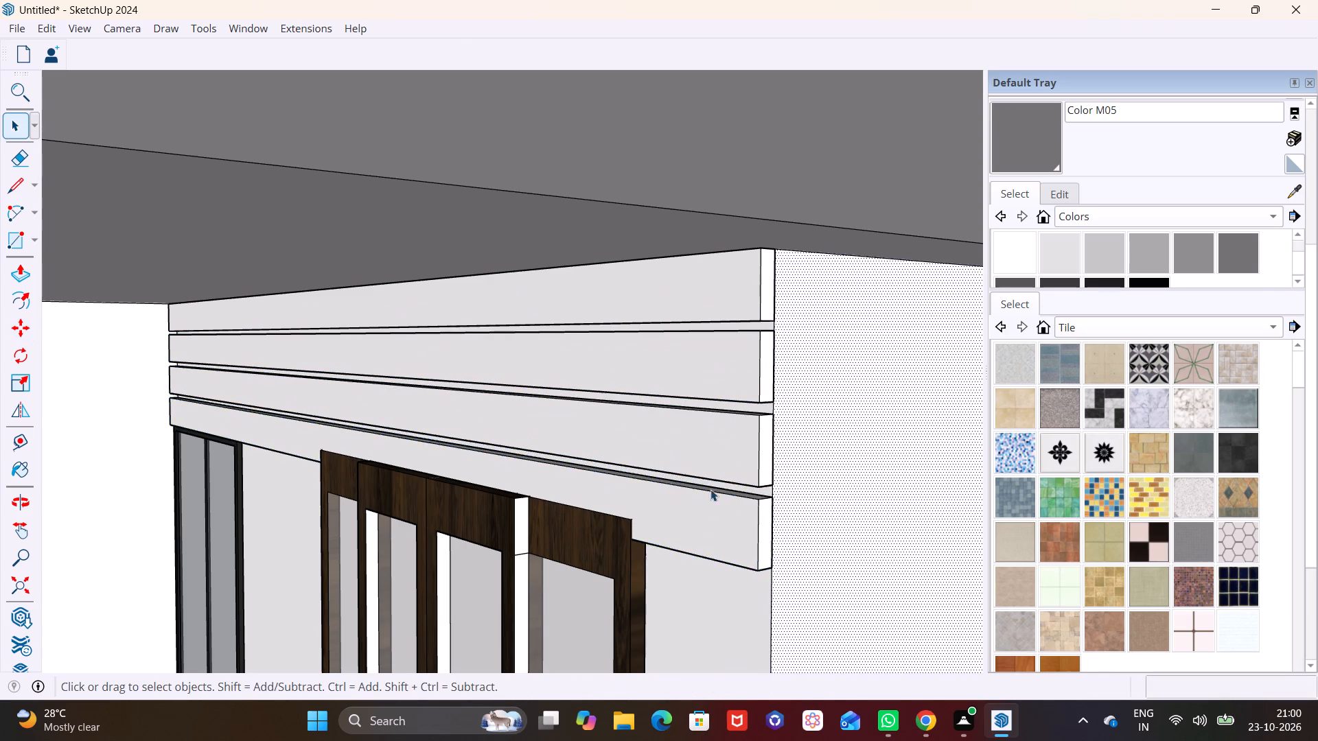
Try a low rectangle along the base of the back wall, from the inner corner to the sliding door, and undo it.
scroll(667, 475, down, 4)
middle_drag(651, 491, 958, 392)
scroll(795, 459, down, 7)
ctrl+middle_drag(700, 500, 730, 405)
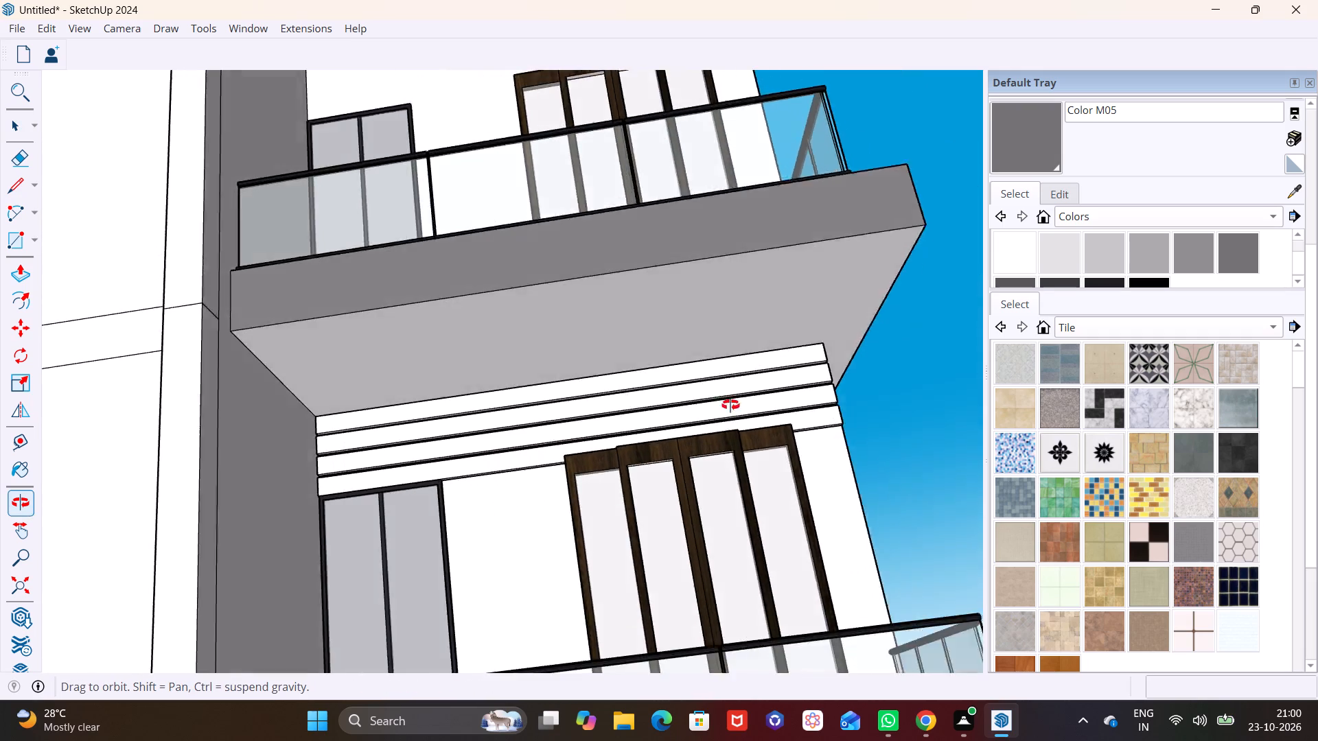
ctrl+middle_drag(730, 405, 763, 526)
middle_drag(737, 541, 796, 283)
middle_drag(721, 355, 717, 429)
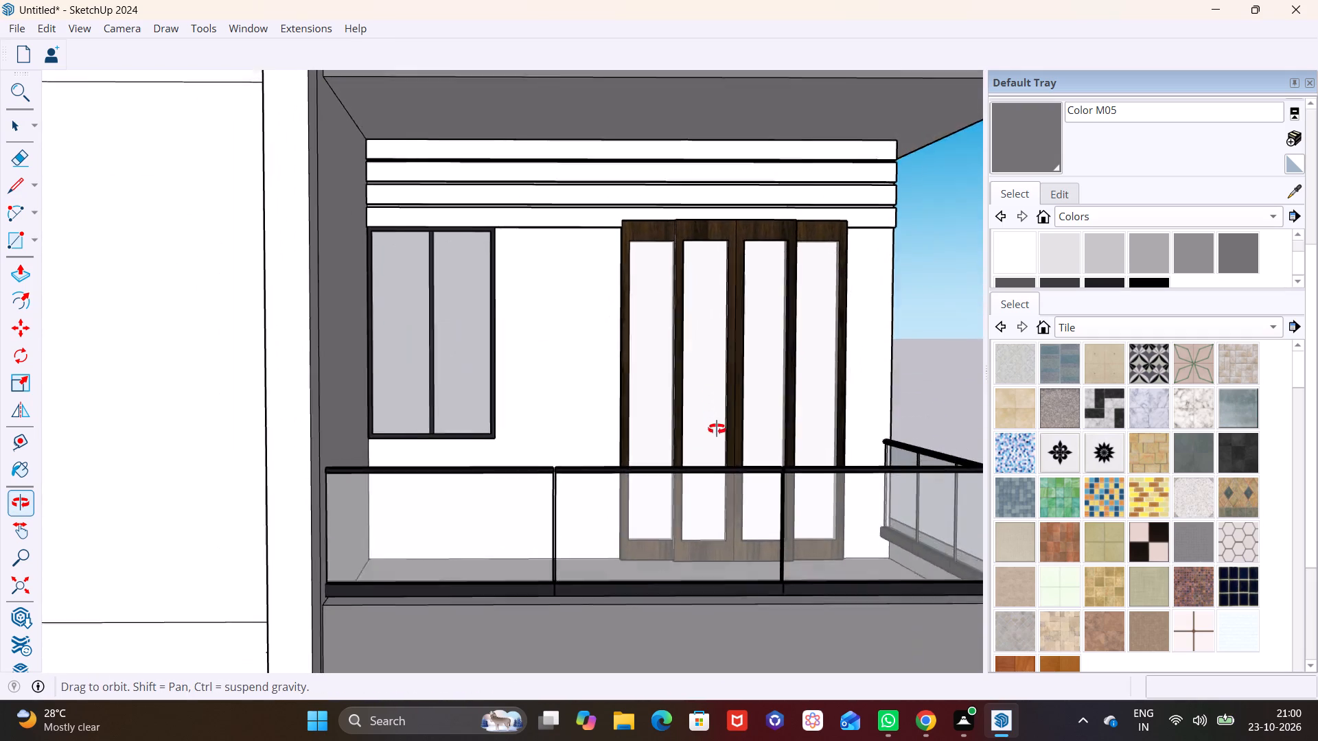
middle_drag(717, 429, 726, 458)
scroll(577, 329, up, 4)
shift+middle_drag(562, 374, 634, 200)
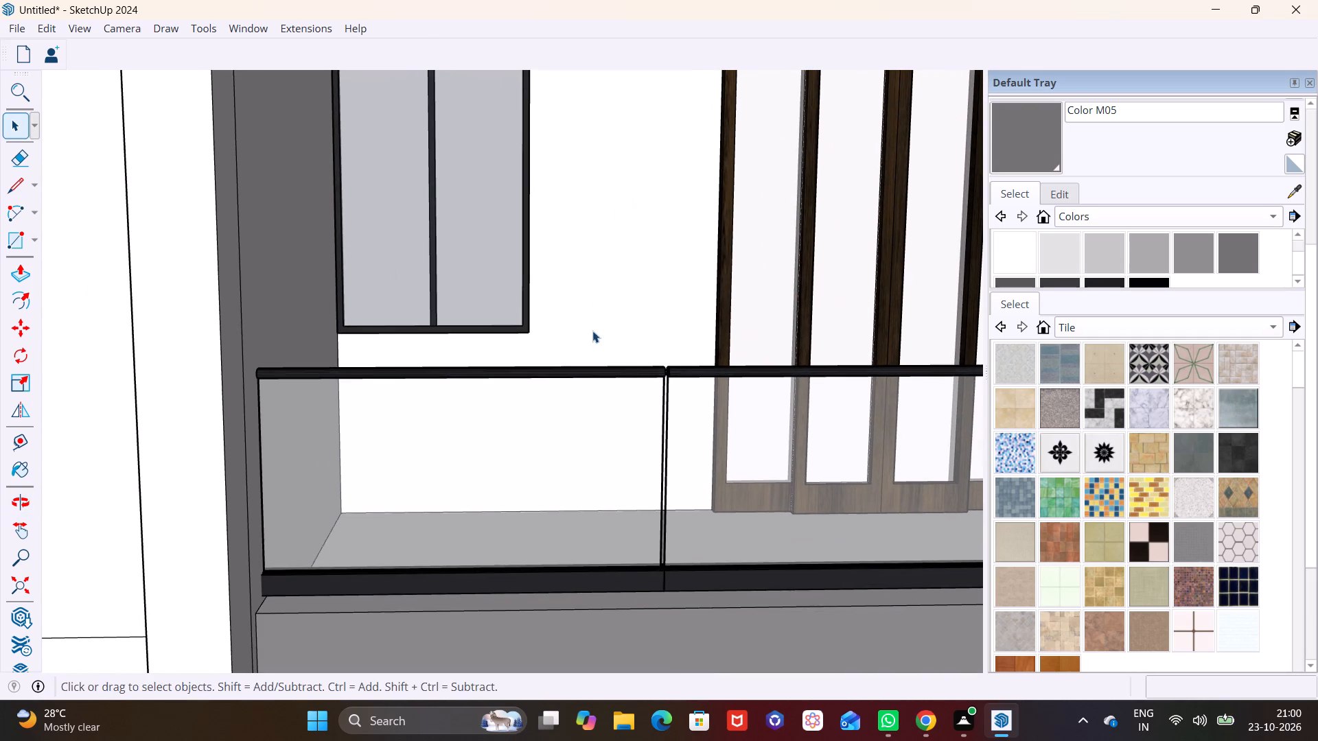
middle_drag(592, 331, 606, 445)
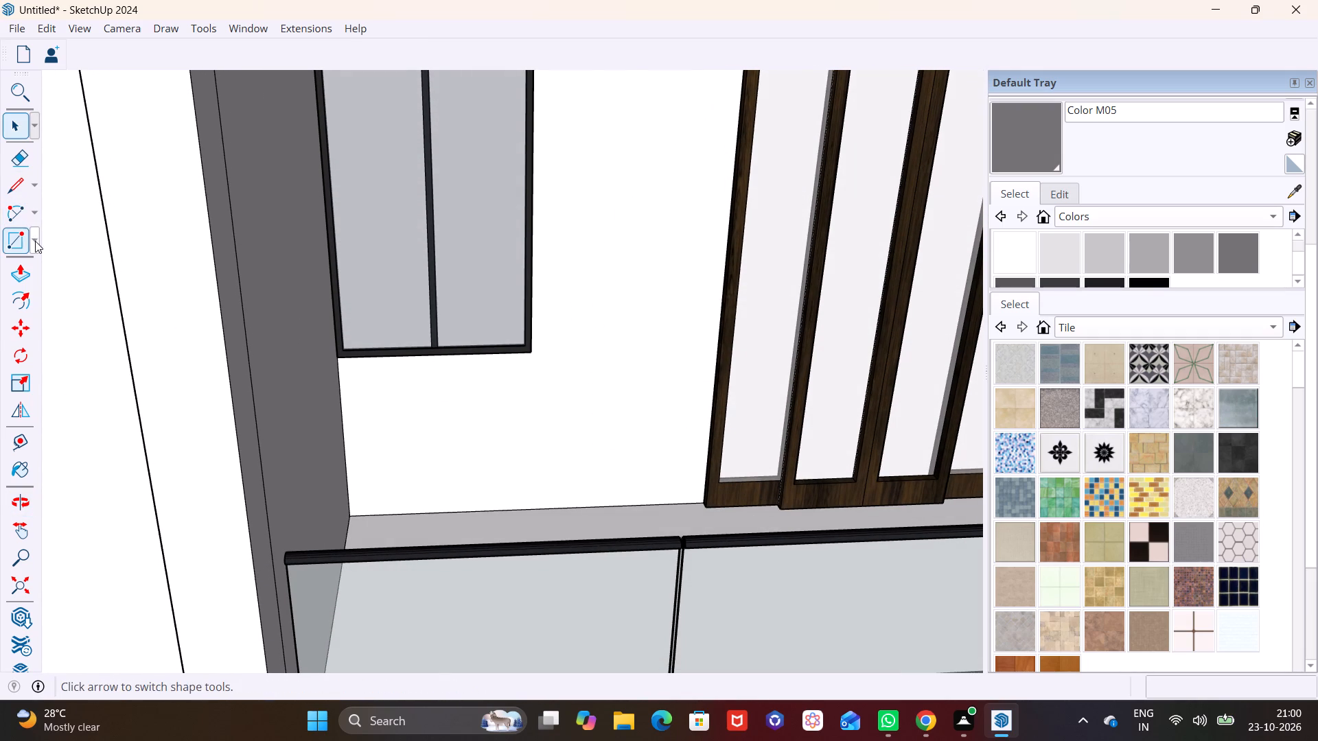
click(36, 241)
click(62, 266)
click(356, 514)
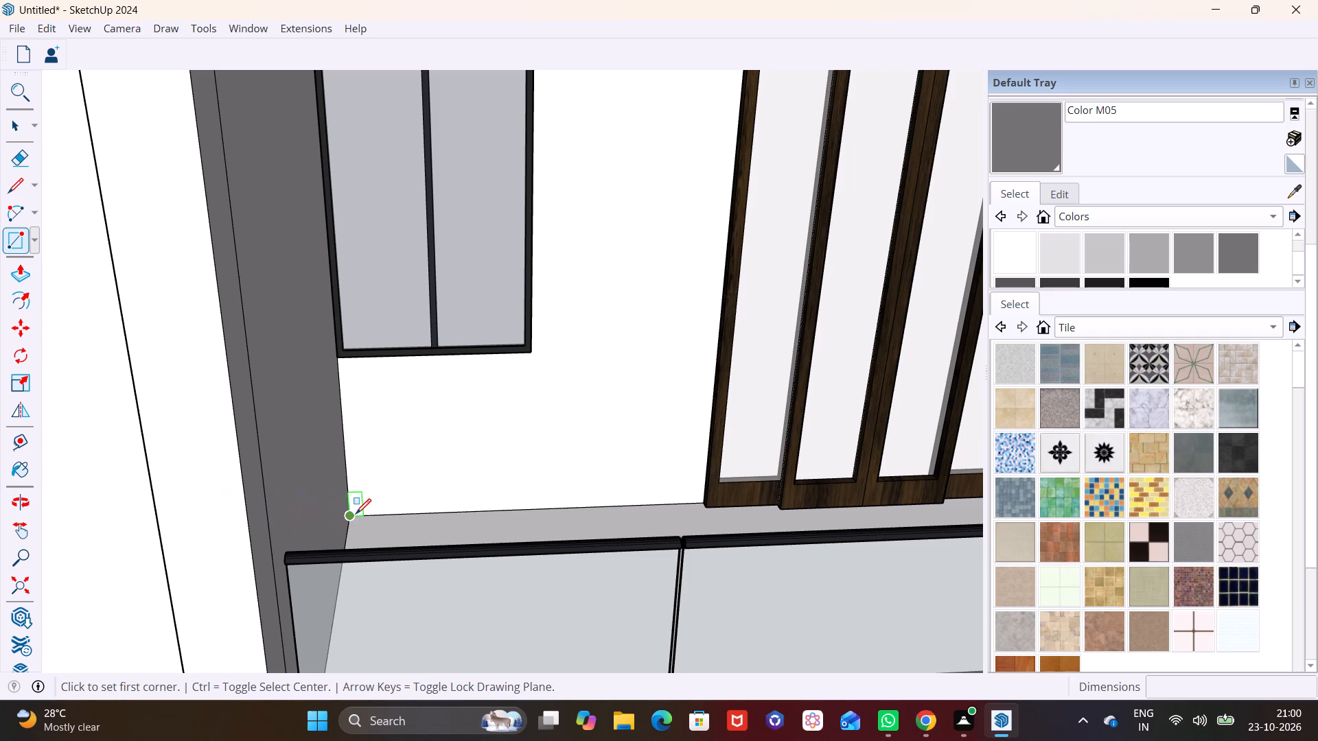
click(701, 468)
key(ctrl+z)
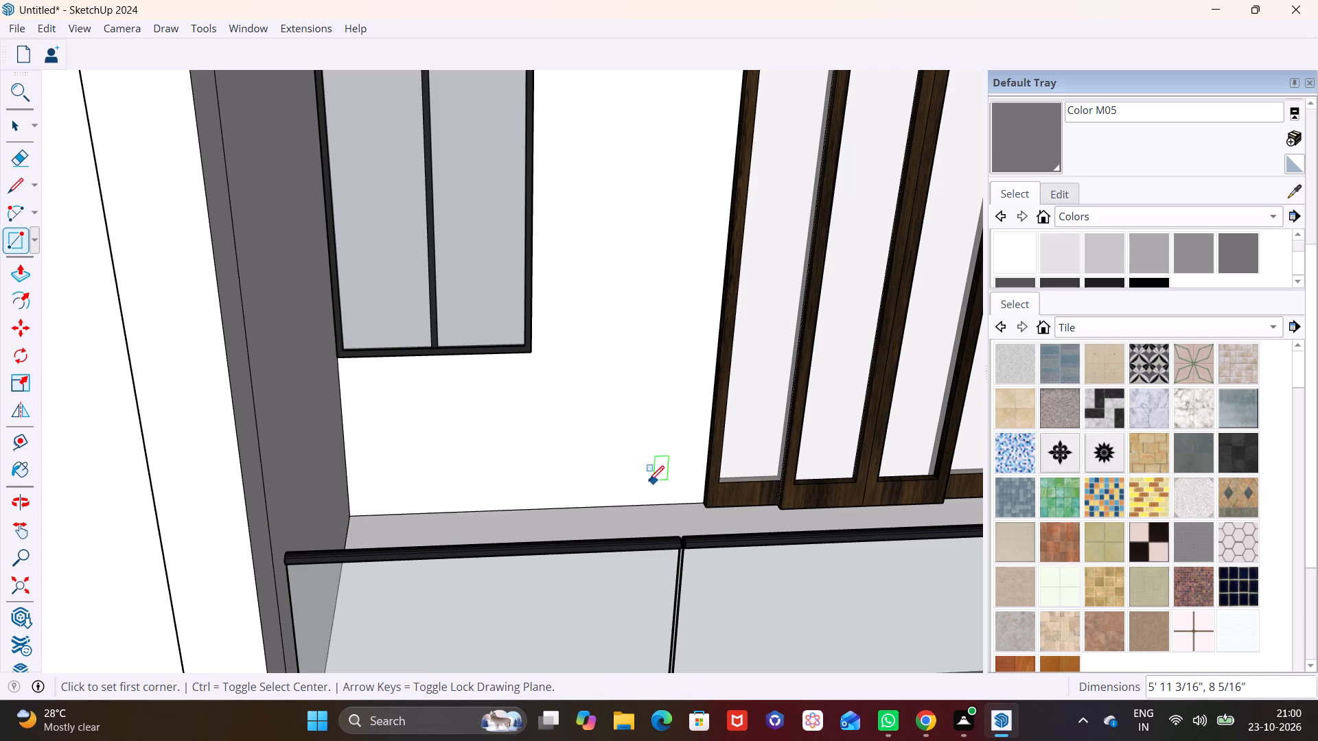
Draw a rectangle about 6' long and 7" high at the wall's base, from the inner corner to the sliding door frame.
click(354, 508)
scroll(621, 483, up, 1)
middle_drag(621, 482, 511, 473)
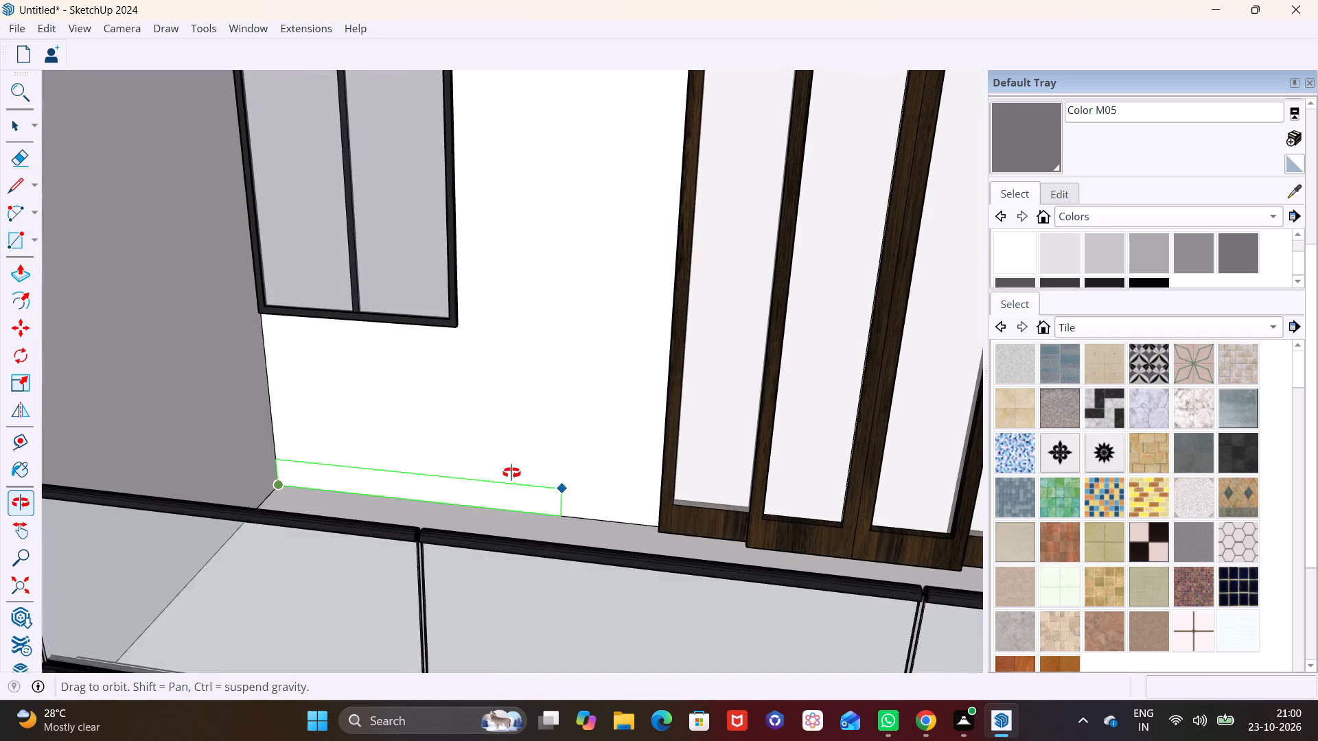
middle_drag(511, 473, 488, 485)
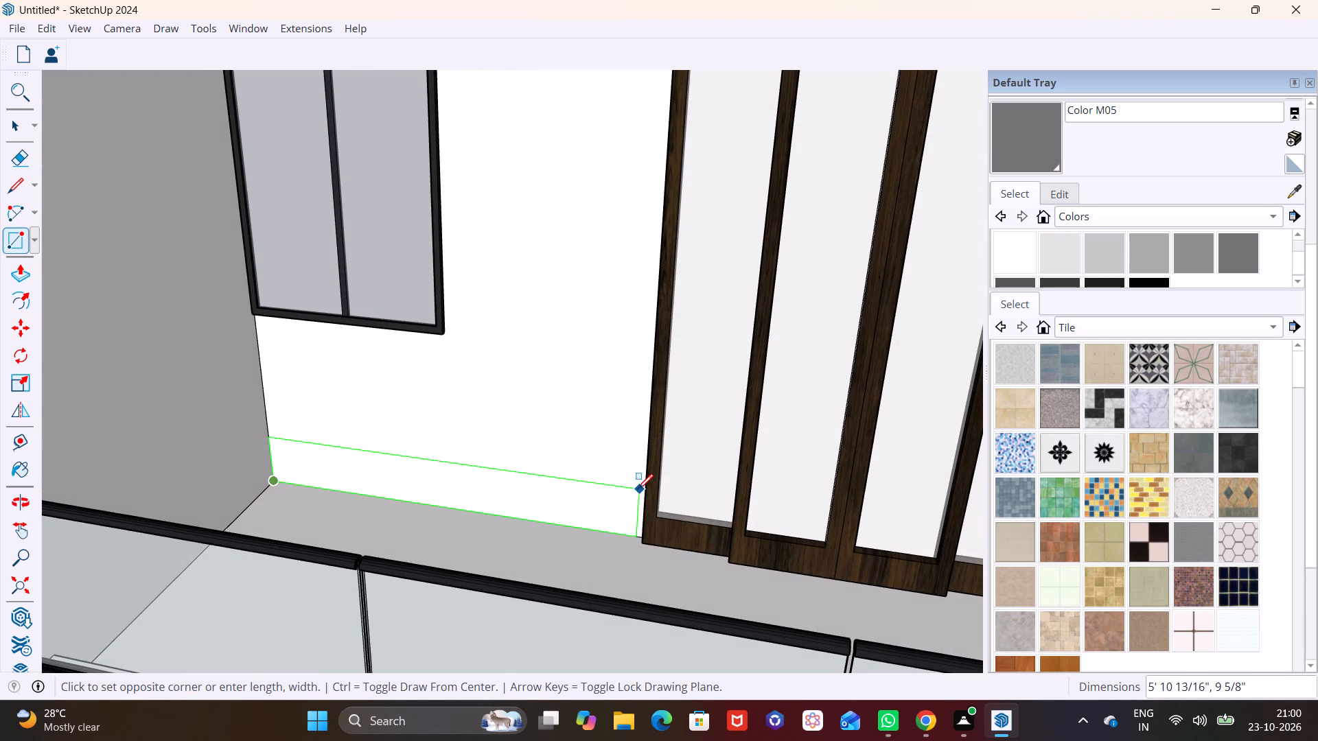
middle_drag(640, 488, 831, 482)
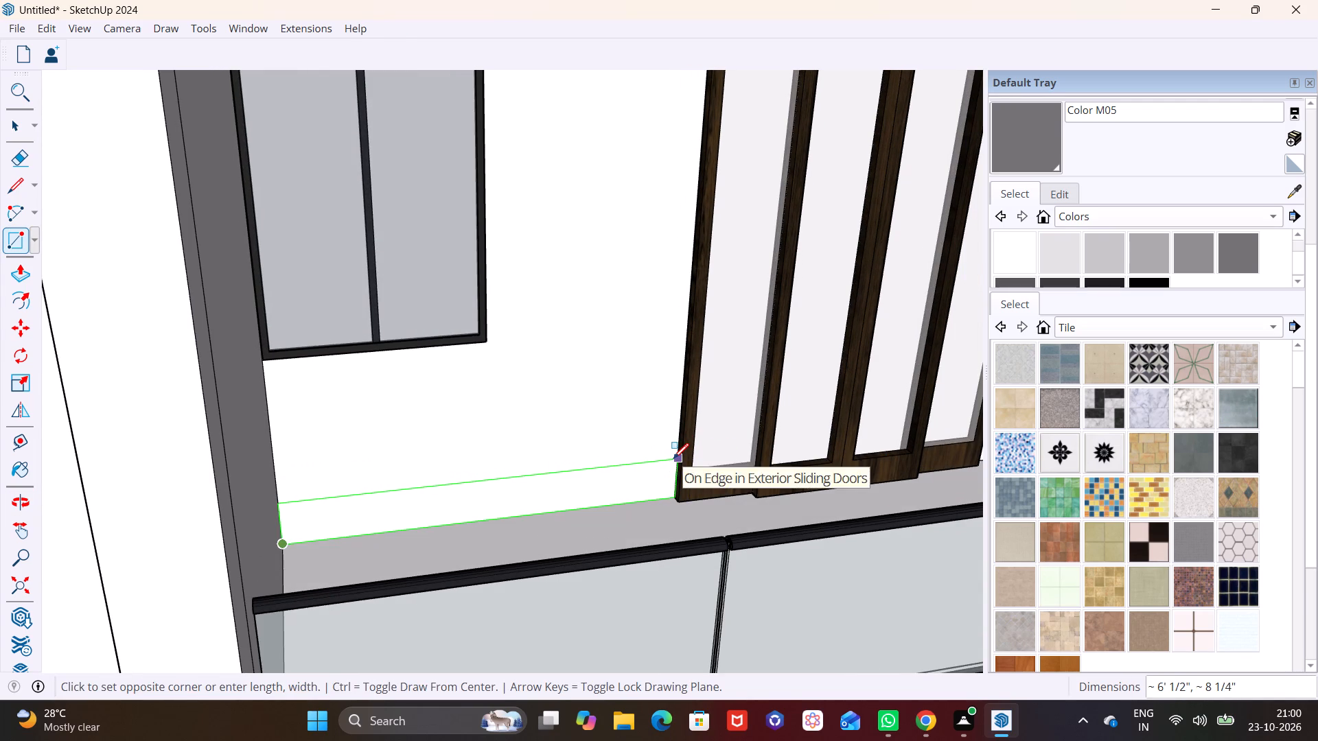
scroll(674, 459, up, 10)
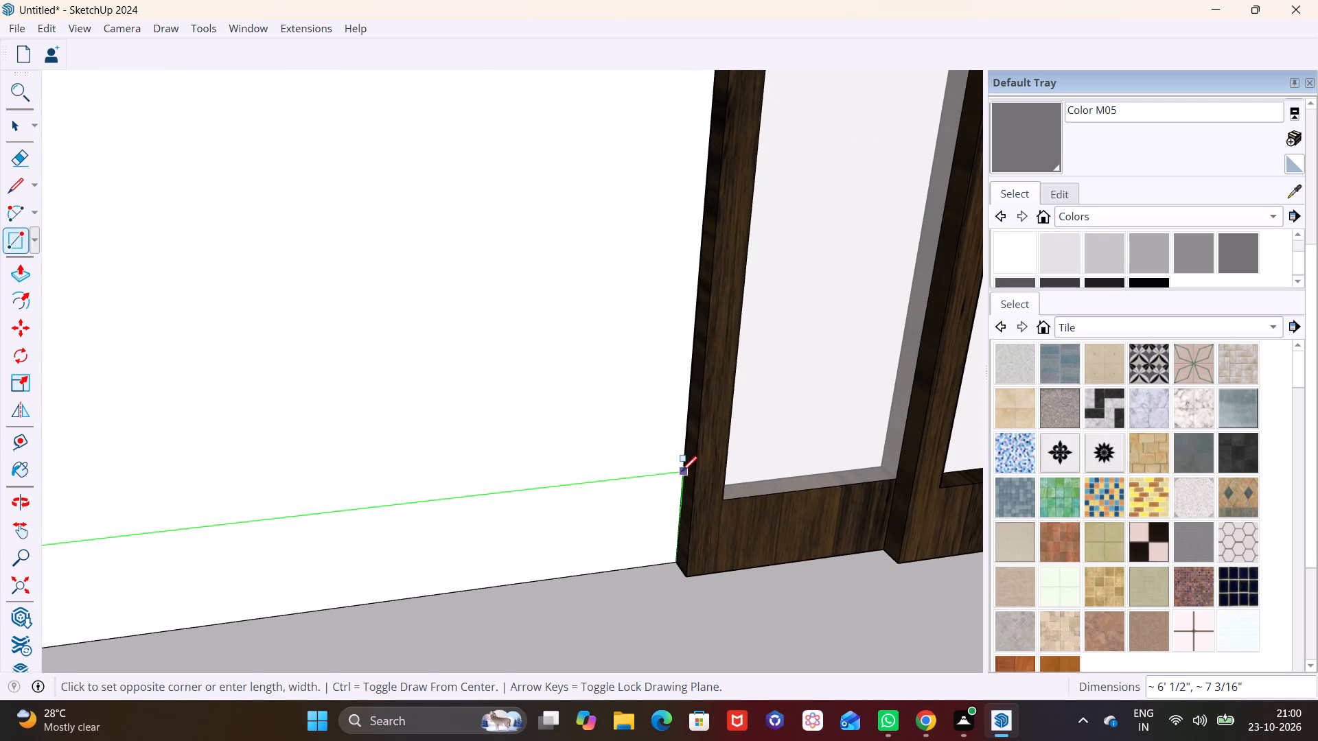
click(682, 471)
Make the low rectangle at the base of the wall, with its edges, into a group.
key(space)
double_click(580, 526)
click(579, 523)
right_click(579, 523)
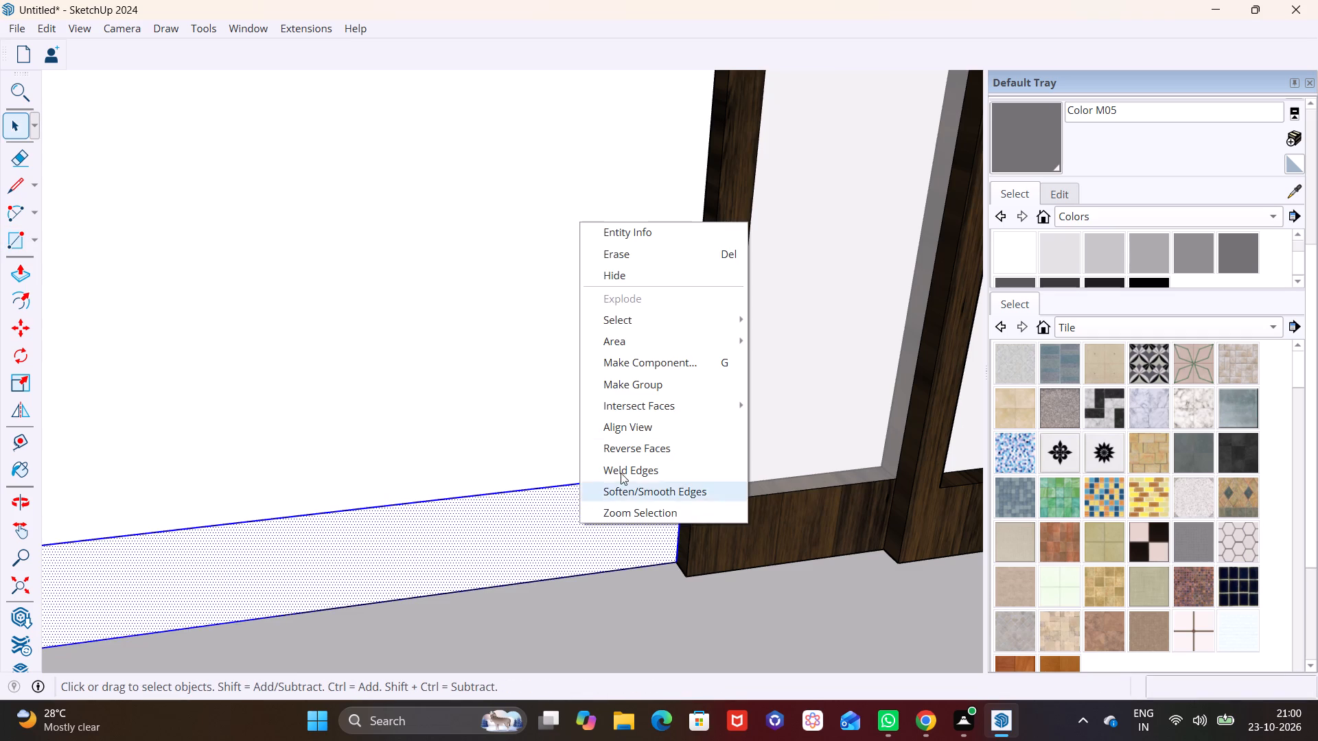
click(652, 390)
Extrude the face inside the base rectangle's group slightly outward from the wall to form a thin board.
scroll(611, 480, down, 8)
click(540, 521)
triple_click(516, 515)
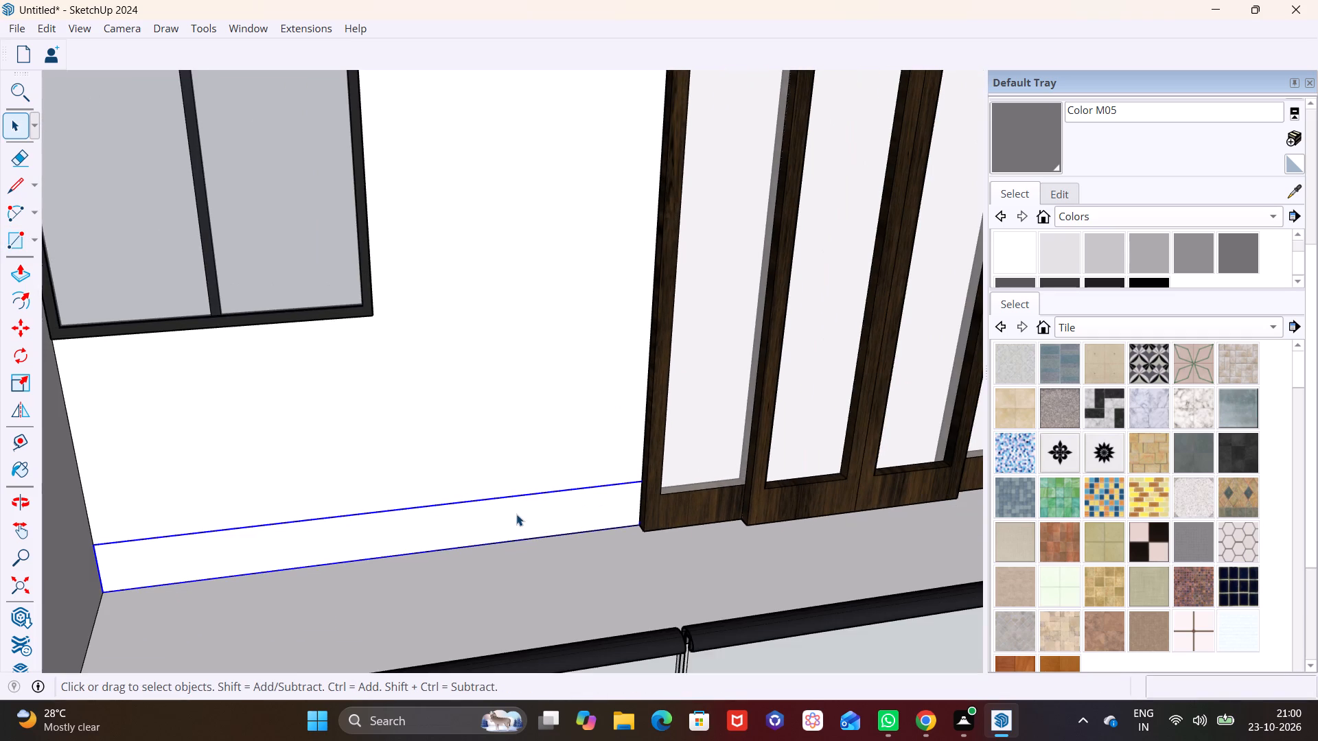
click(28, 278)
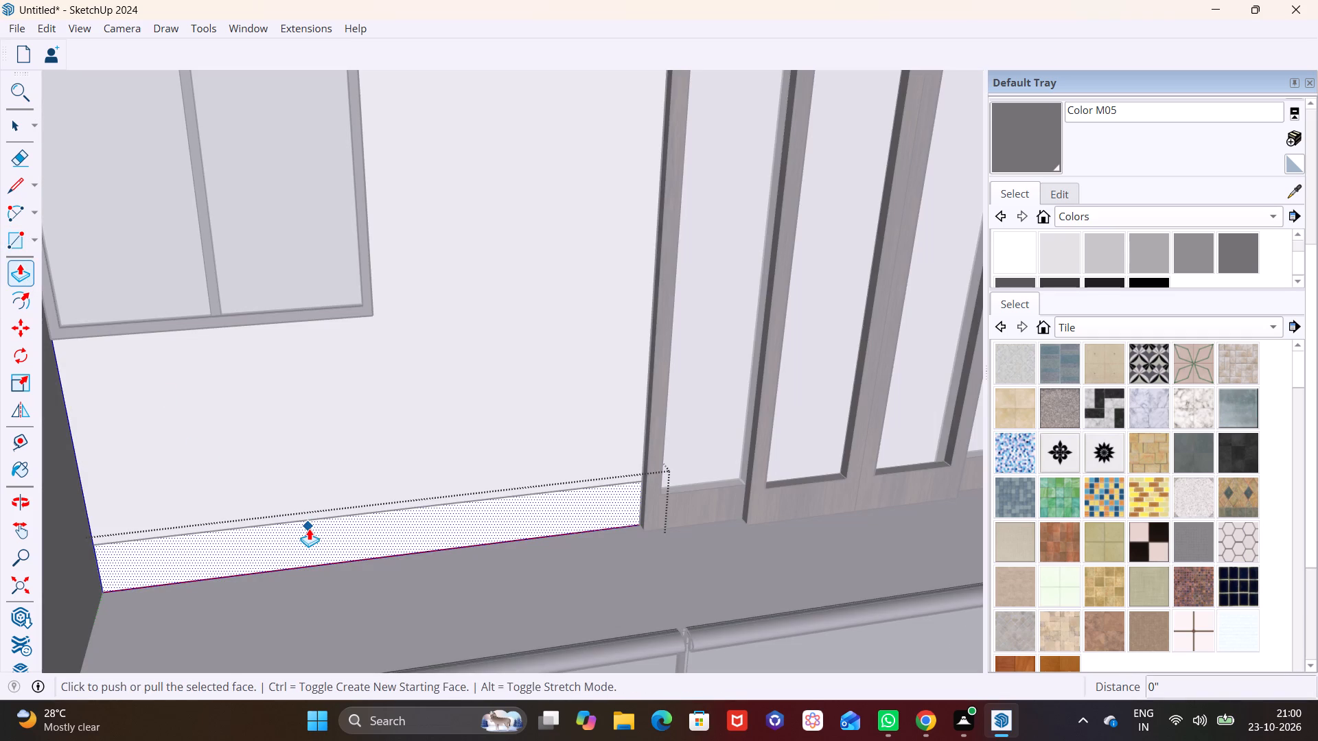
click(311, 534)
click(313, 541)
key(space)
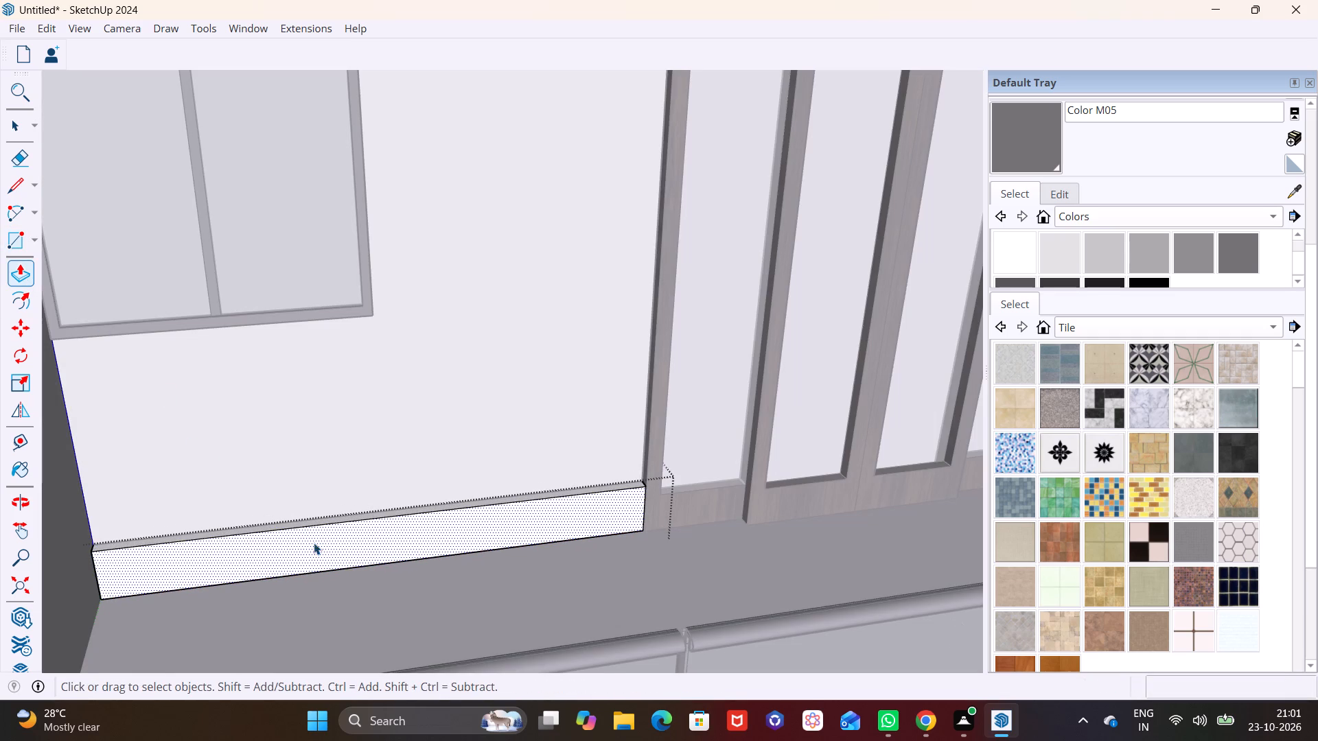
click(335, 543)
key(space)
click(322, 570)
click(332, 582)
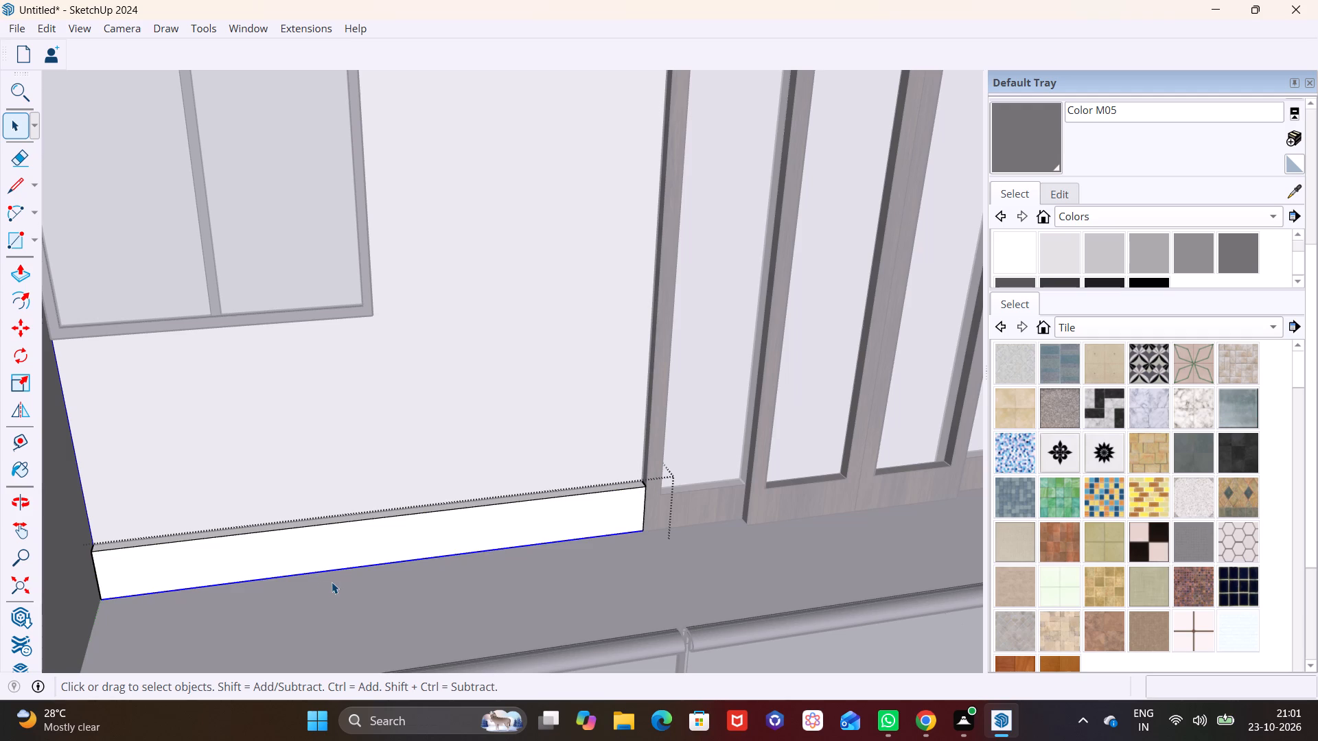
click(306, 538)
click(713, 586)
Copy the base board up the wall twice, the first about 8 1/16" higher and the second about 8 3/8" above that.
scroll(662, 542, down, 5)
click(579, 535)
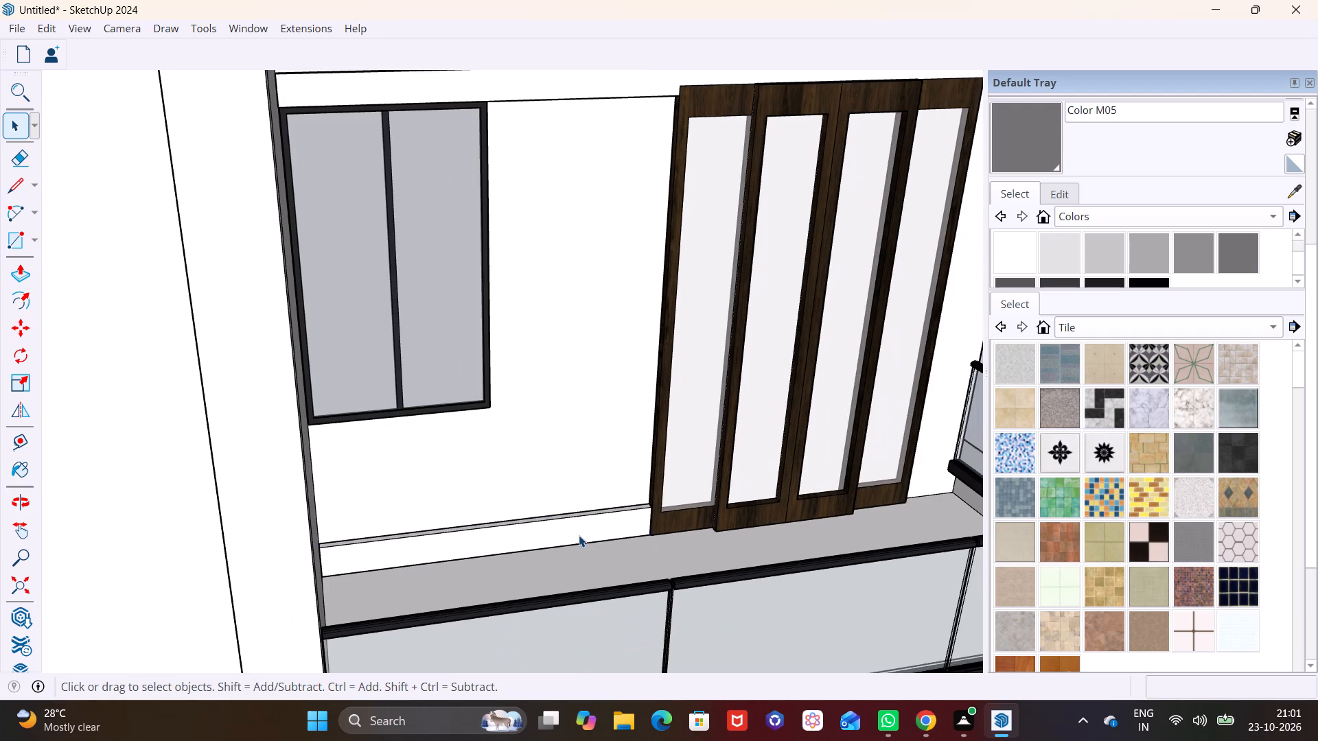
scroll(525, 521, up, 10)
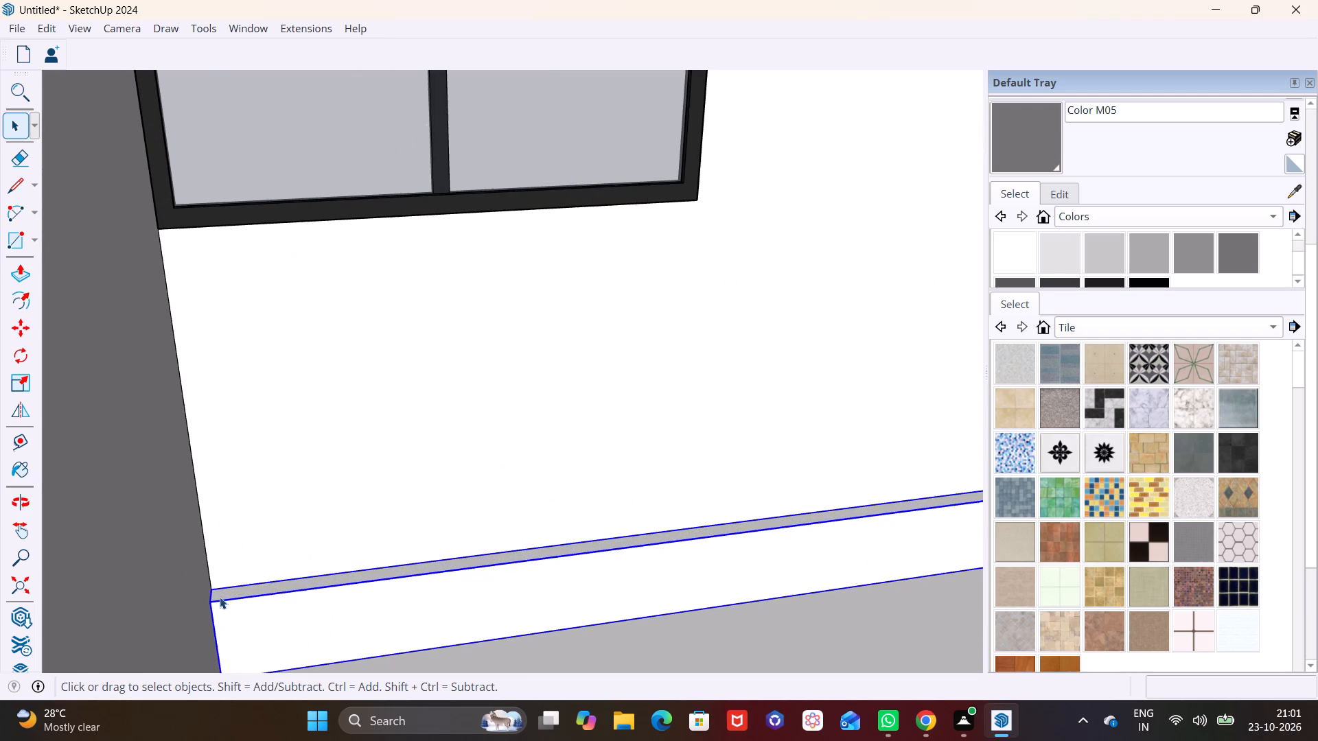
key(m)
click(210, 585)
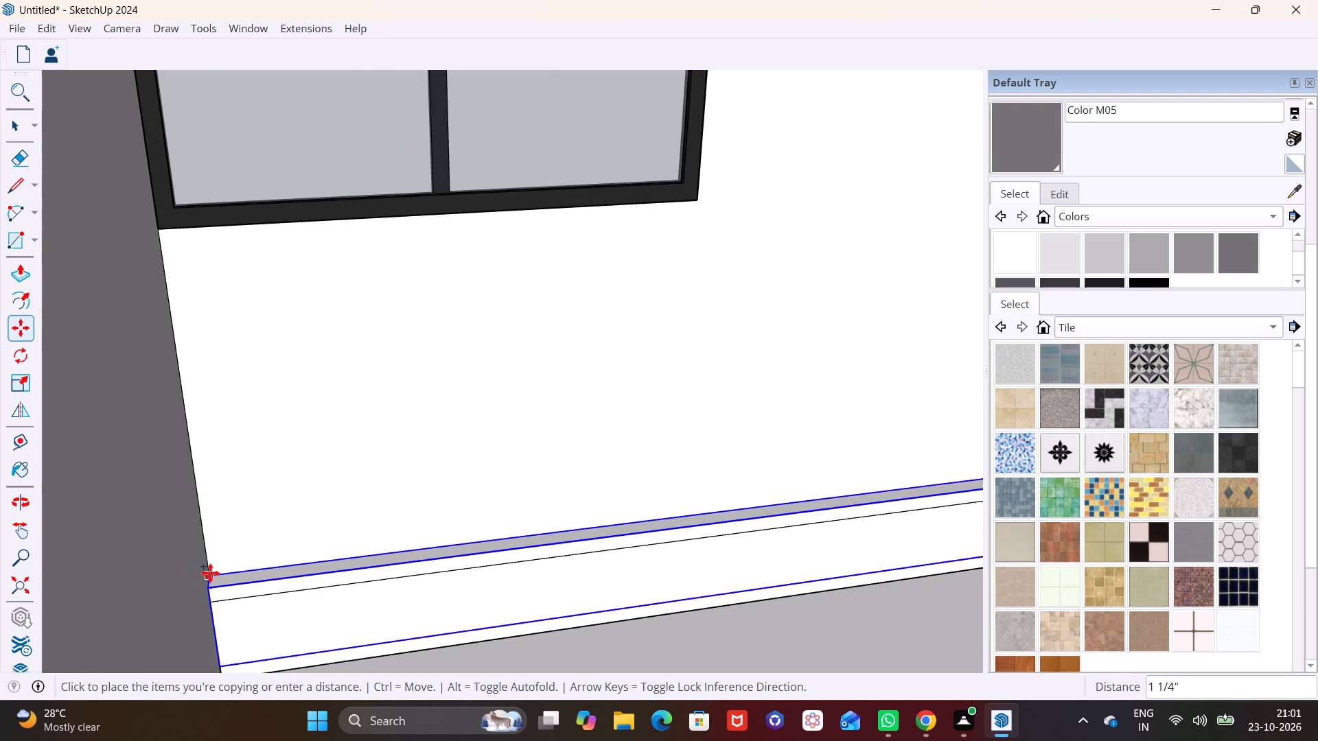
click(196, 497)
click(196, 497)
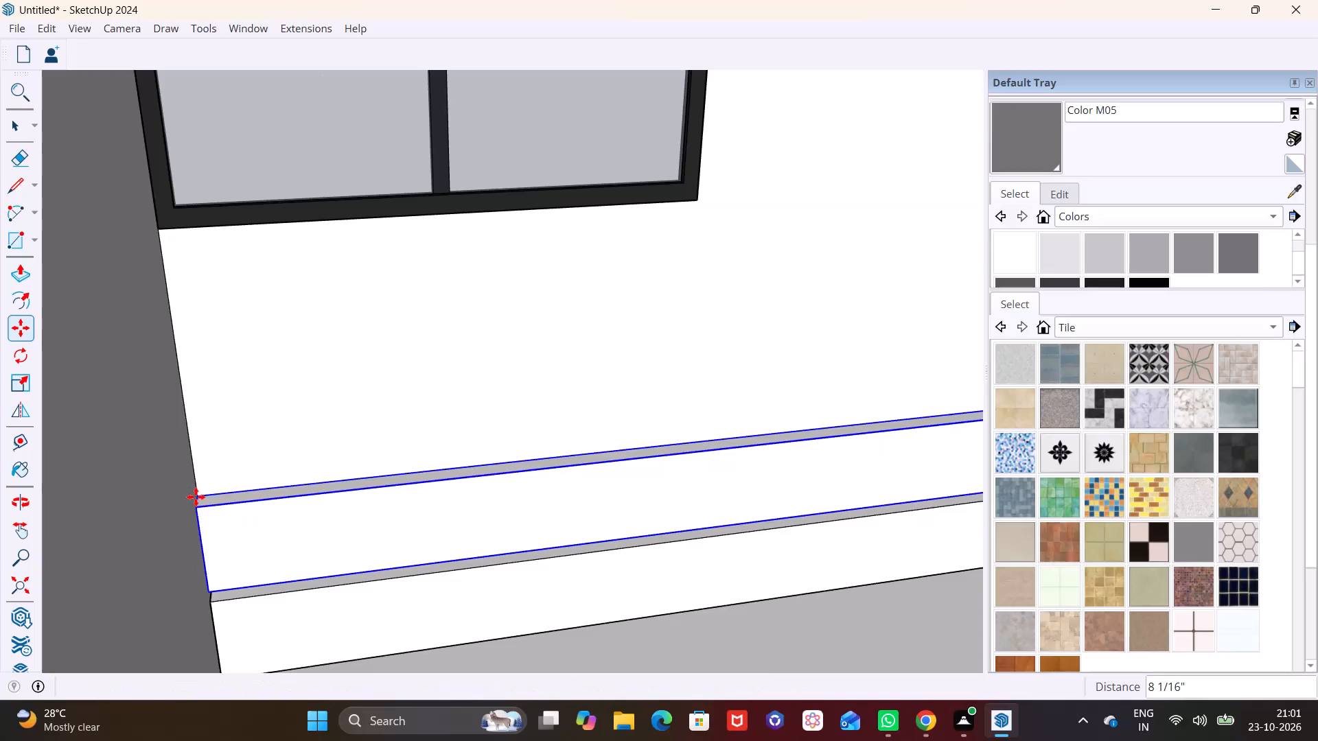
click(201, 493)
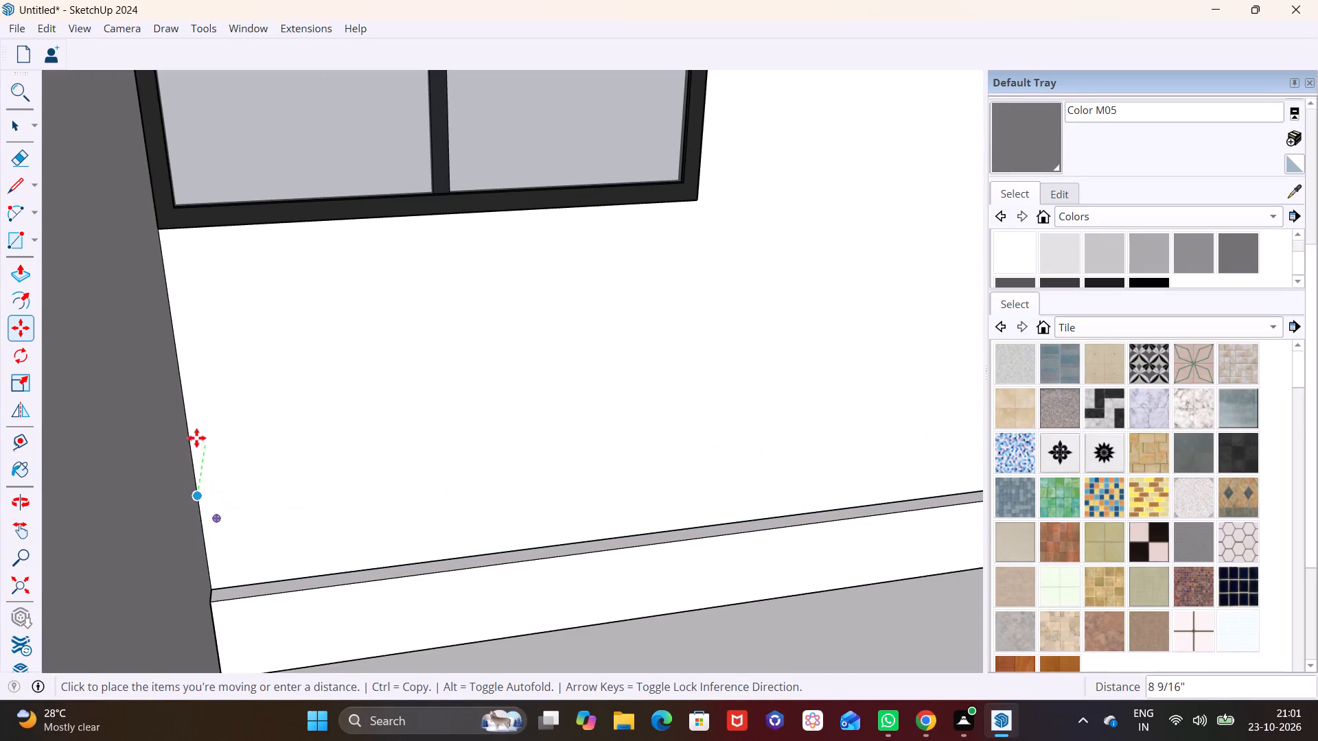
click(185, 389)
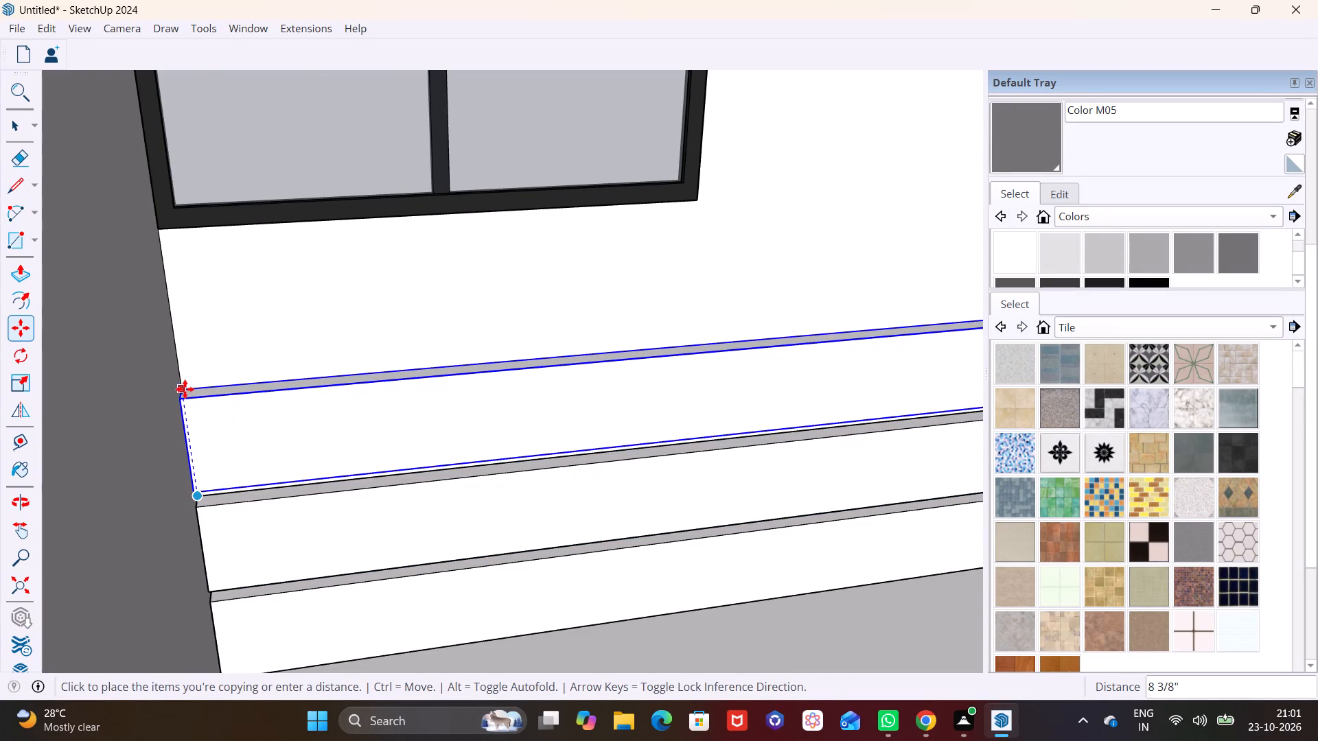
Examine the stacked boards, the gaps between them and the remaining wall space below the window.
middle_drag(196, 384, 202, 279)
middle_drag(203, 340, 209, 423)
scroll(209, 303, down, 2)
shift+middle_drag(210, 303, 268, 529)
scroll(316, 367, down, 5)
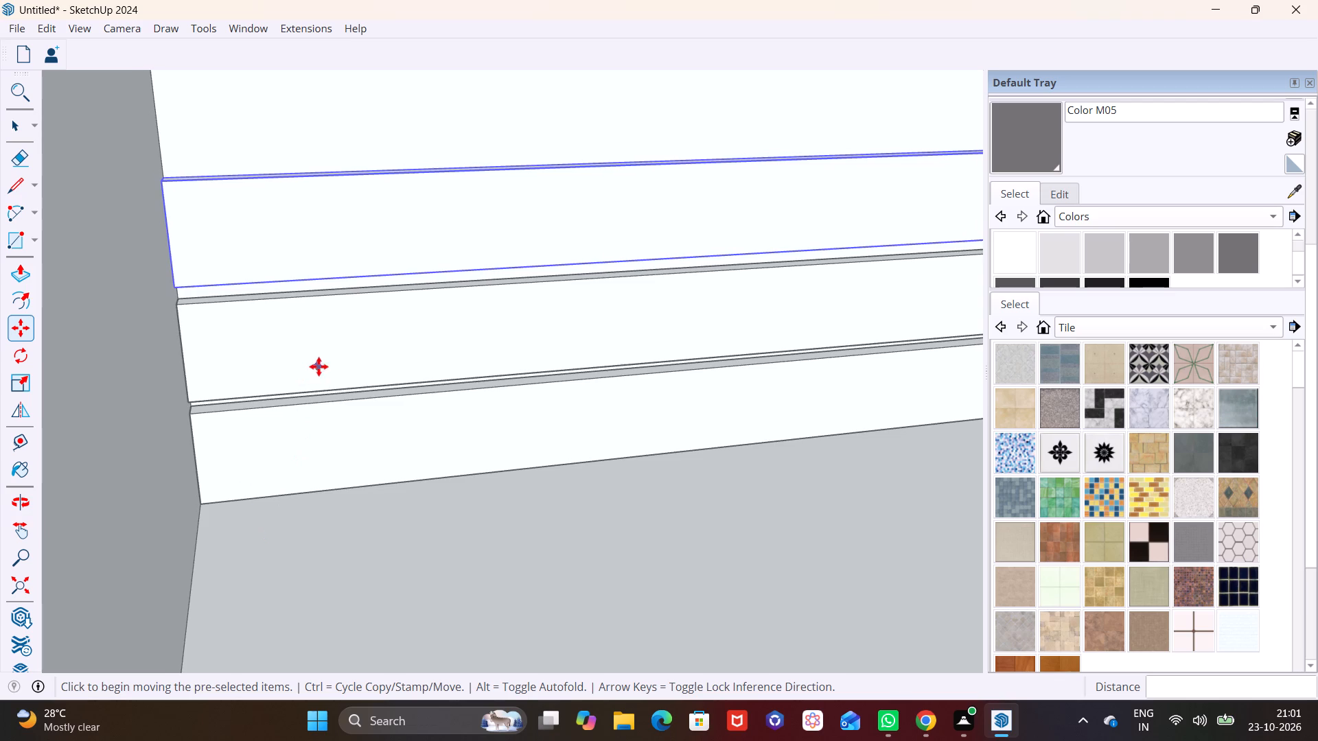
scroll(319, 366, down, 10)
shift+middle_drag(443, 261, 465, 268)
scroll(424, 281, up, 1)
middle_drag(424, 280, 422, 226)
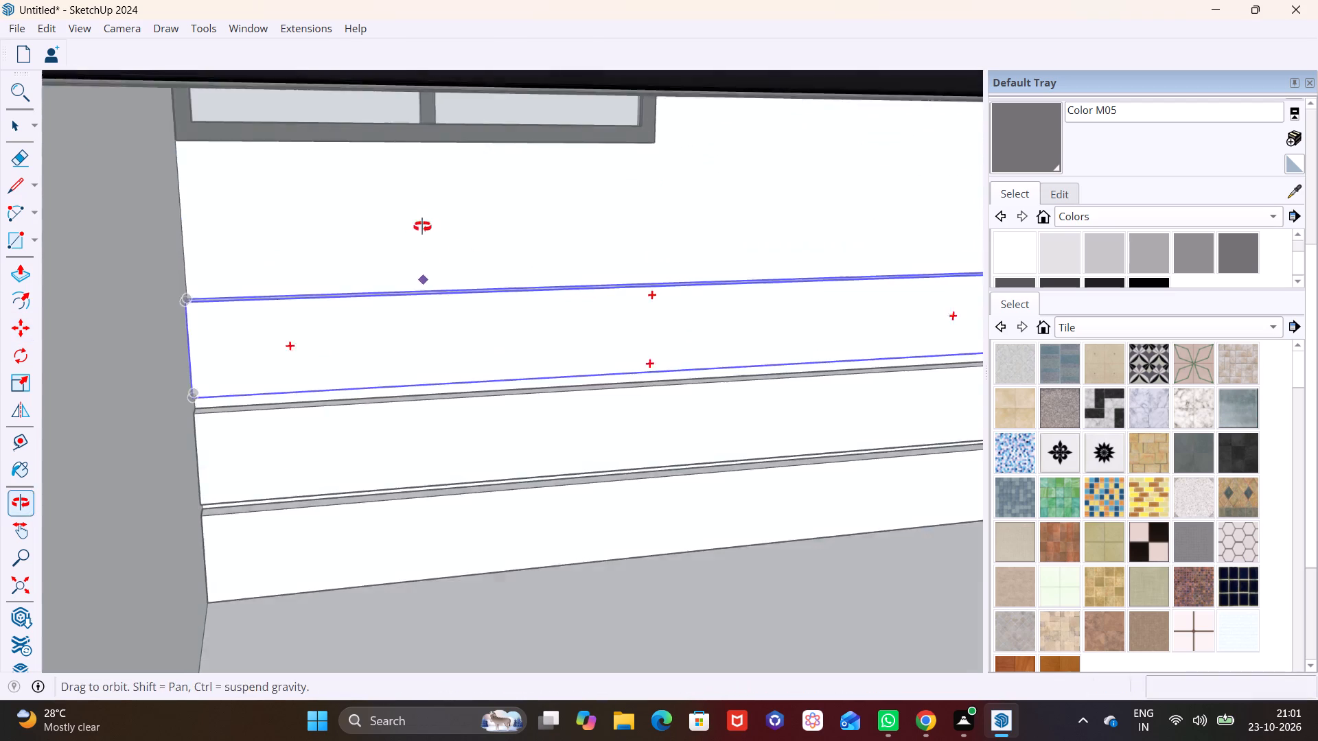
middle_drag(422, 226, 421, 213)
scroll(394, 357, up, 1)
middle_drag(394, 339, 393, 301)
middle_drag(345, 421, 320, 535)
shift+middle_drag(305, 290, 305, 403)
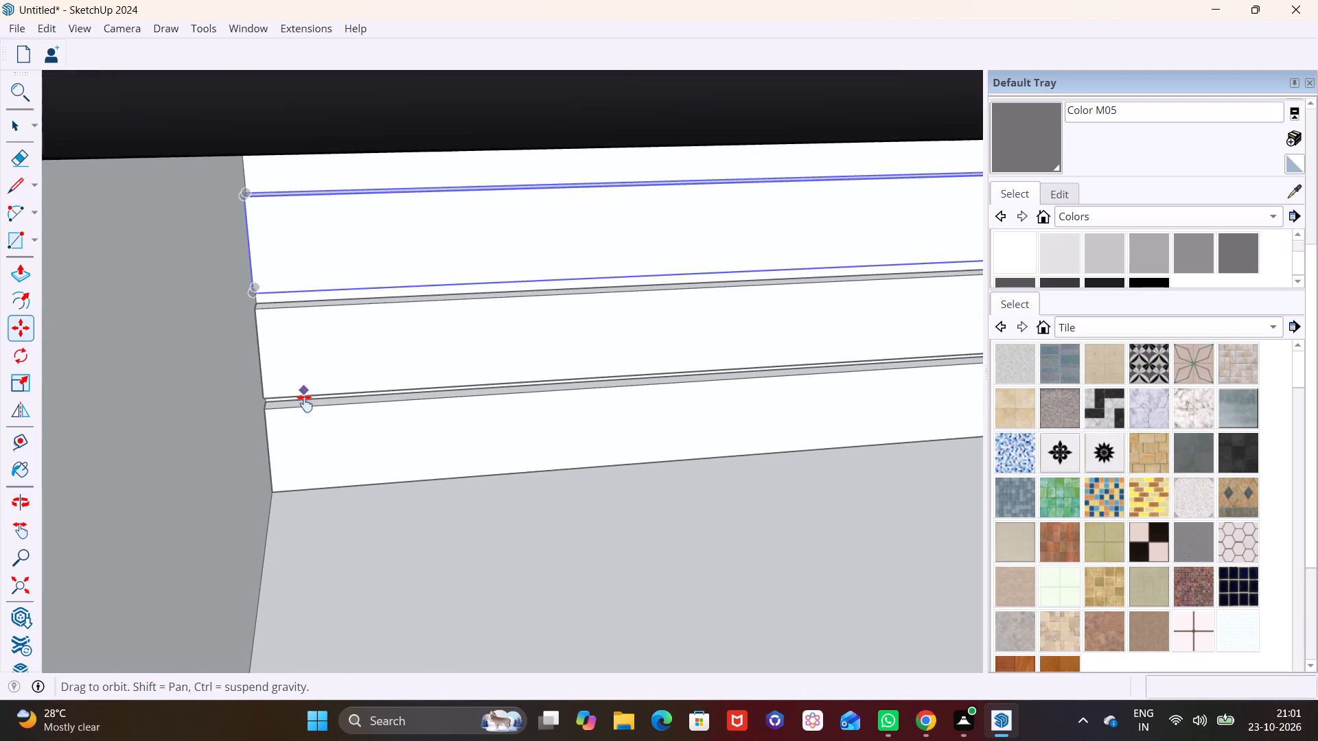
shift+middle_drag(305, 403, 299, 277)
shift+scroll(305, 418, up, 1)
scroll(312, 125, up, 11)
shift+middle_drag(400, 158, 383, 336)
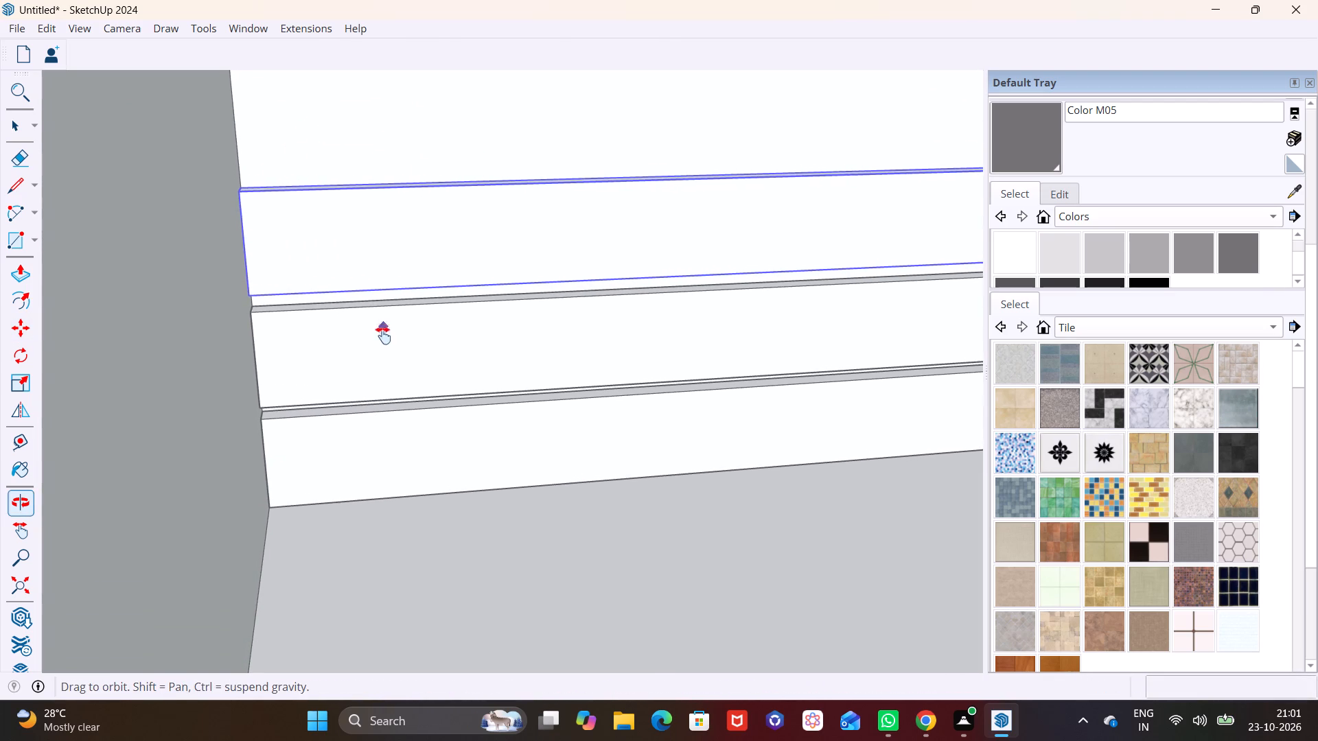
shift+middle_drag(383, 336, 381, 349)
scroll(342, 229, down, 4)
key(space)
shift+middle_drag(441, 229, 439, 365)
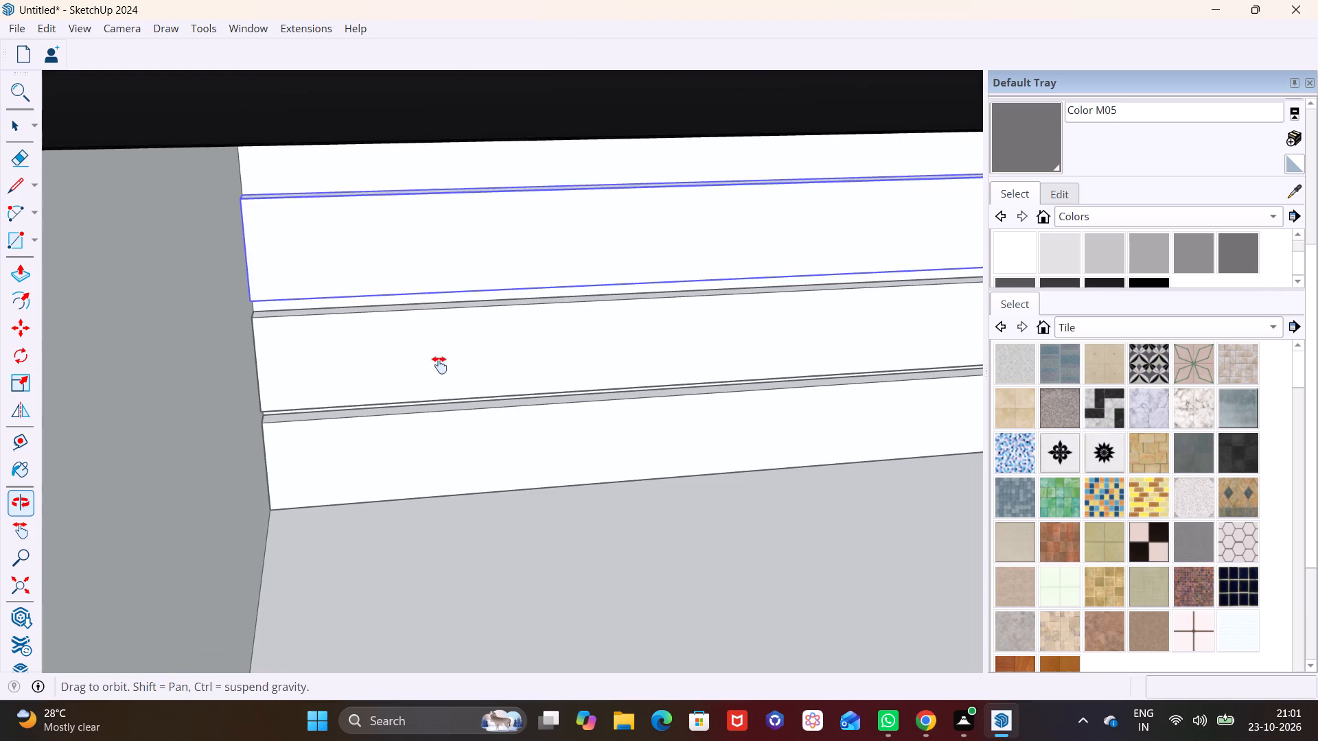
shift+middle_drag(439, 365, 430, 194)
scroll(435, 269, up, 6)
middle_drag(461, 360, 446, 236)
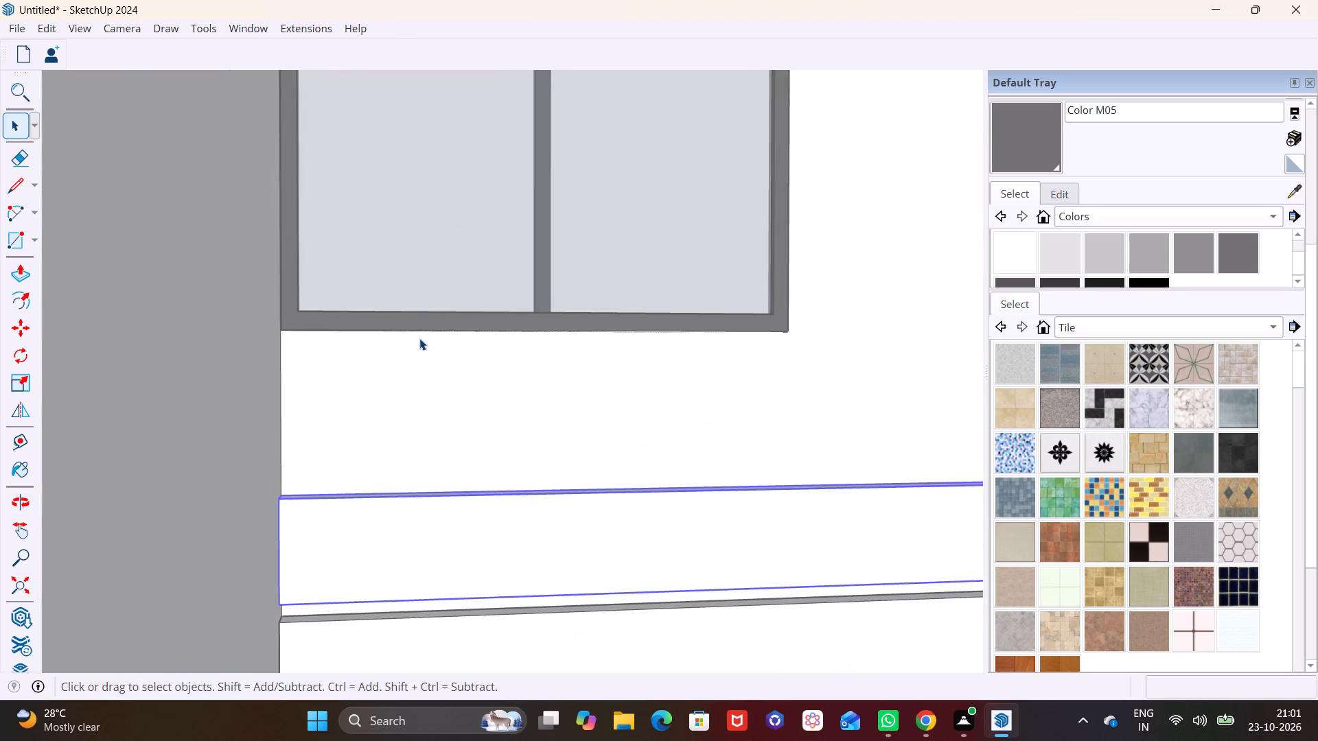
shift+middle_drag(417, 351, 410, 397)
shift+scroll(410, 397, down, 1)
middle_drag(413, 469, 416, 516)
scroll(375, 317, up, 10)
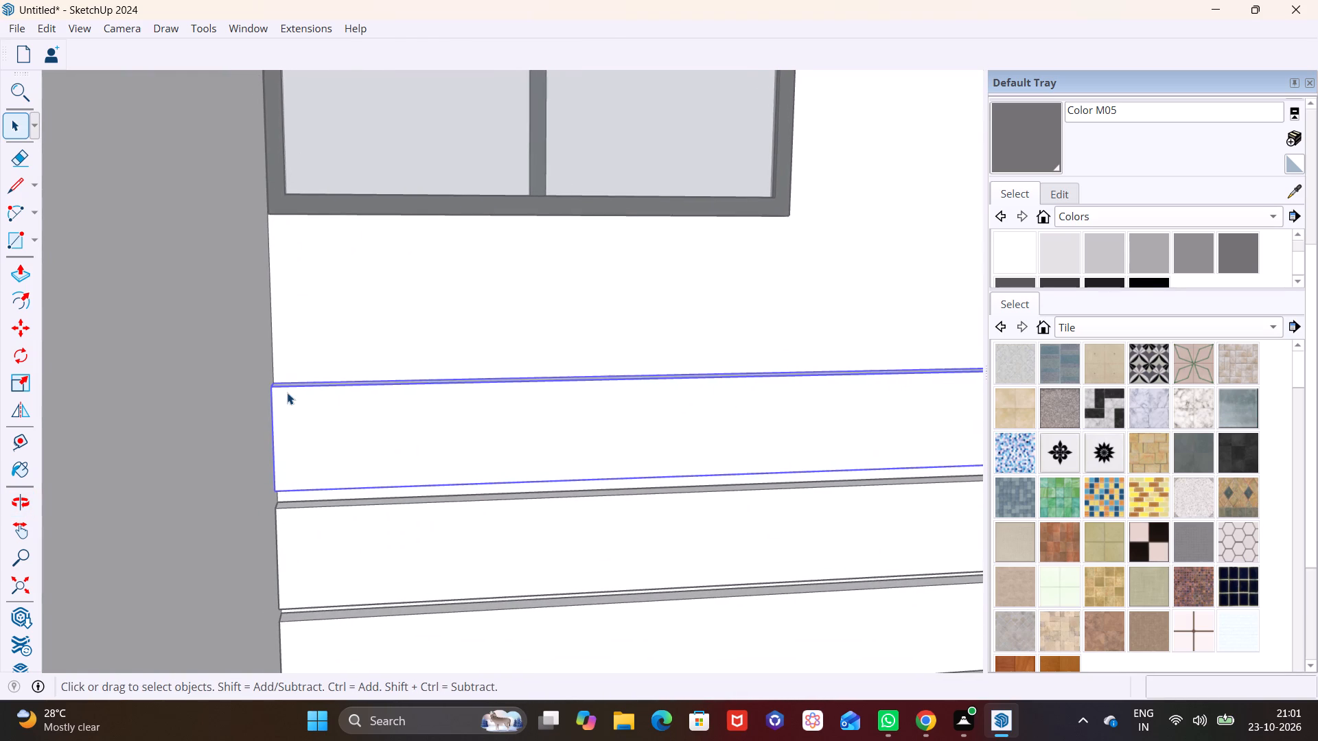
scroll(287, 392, up, 19)
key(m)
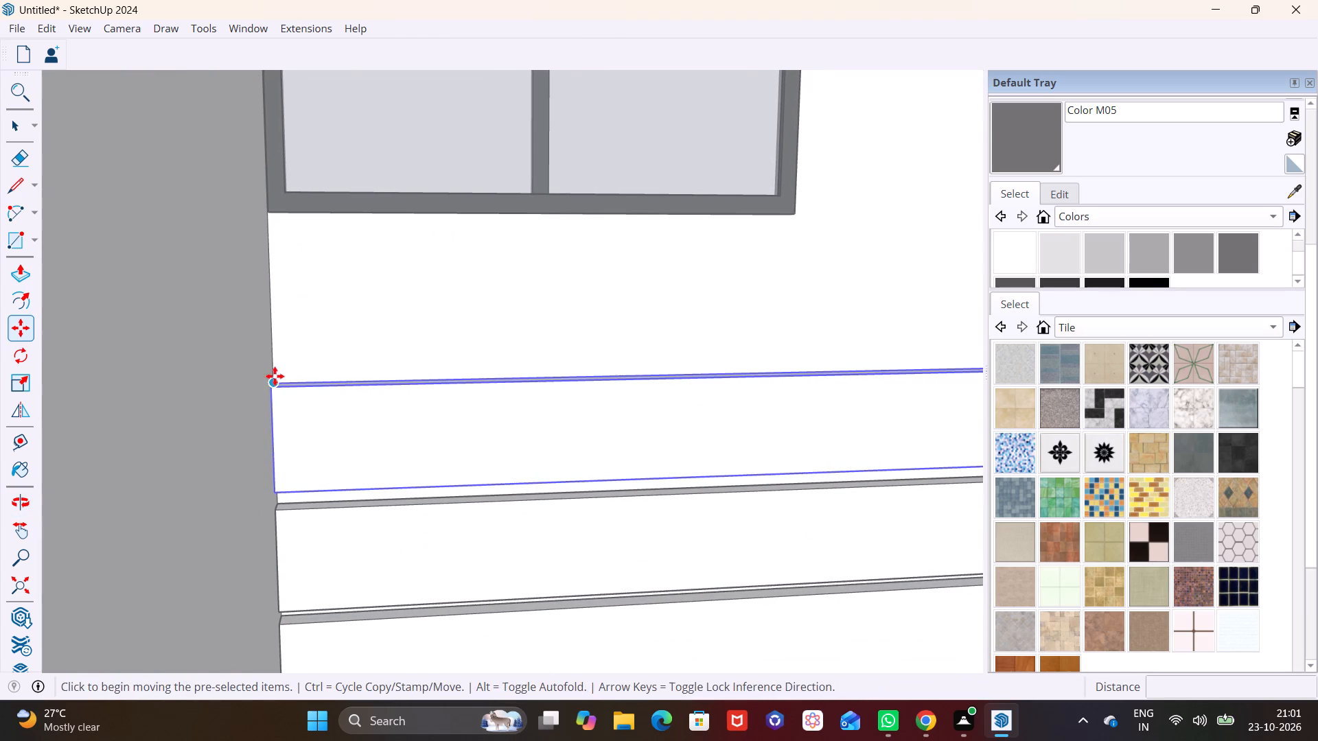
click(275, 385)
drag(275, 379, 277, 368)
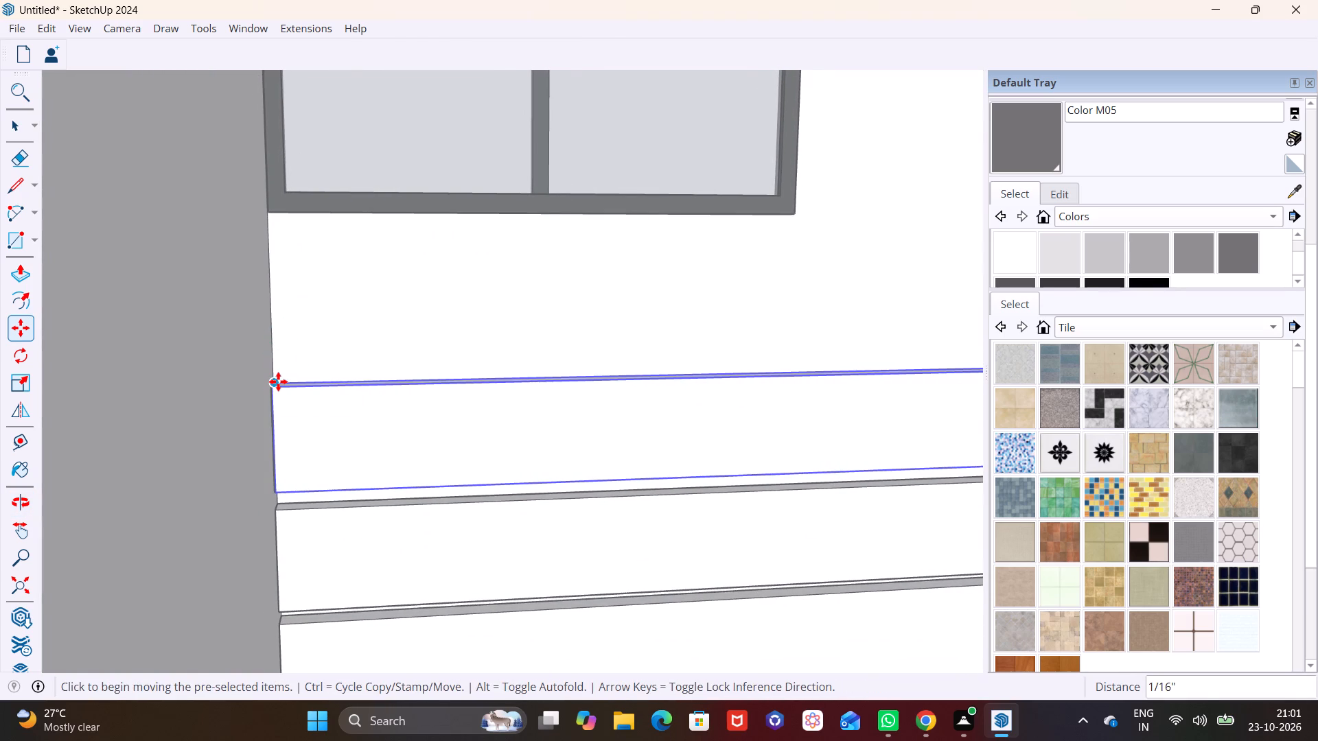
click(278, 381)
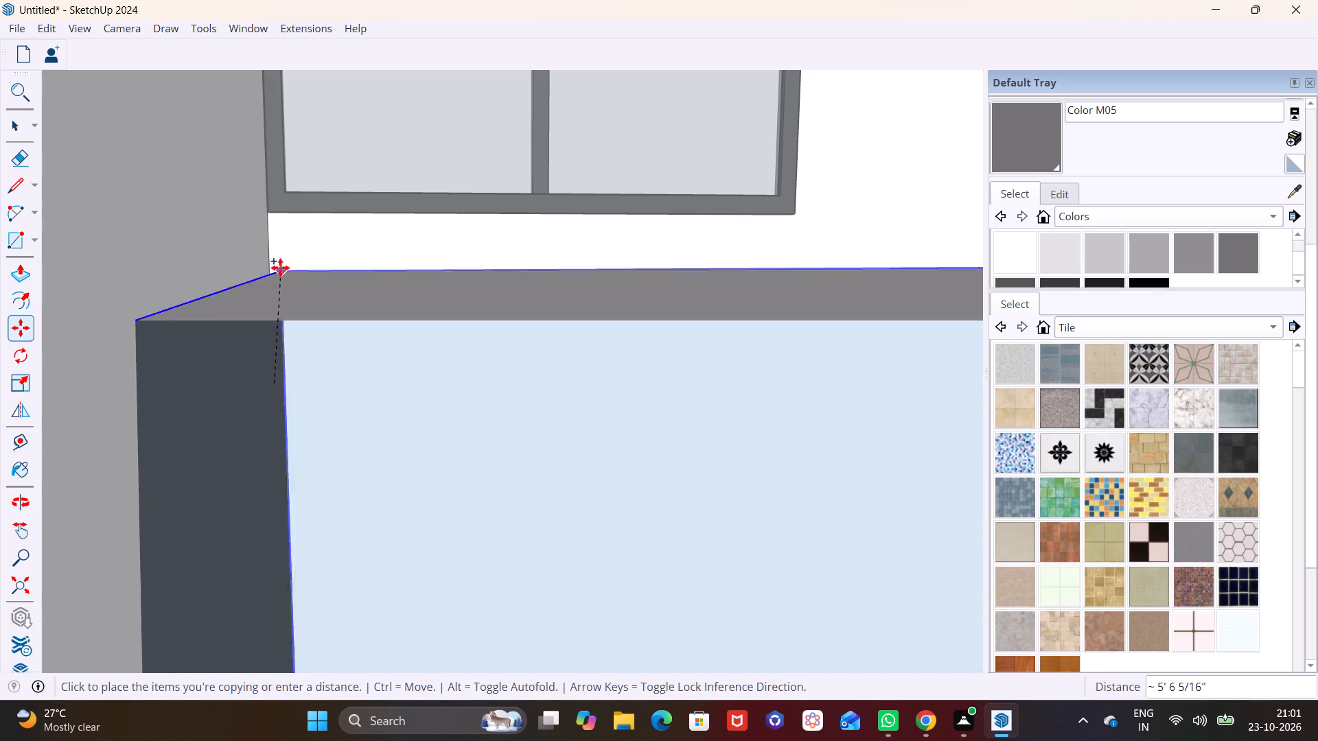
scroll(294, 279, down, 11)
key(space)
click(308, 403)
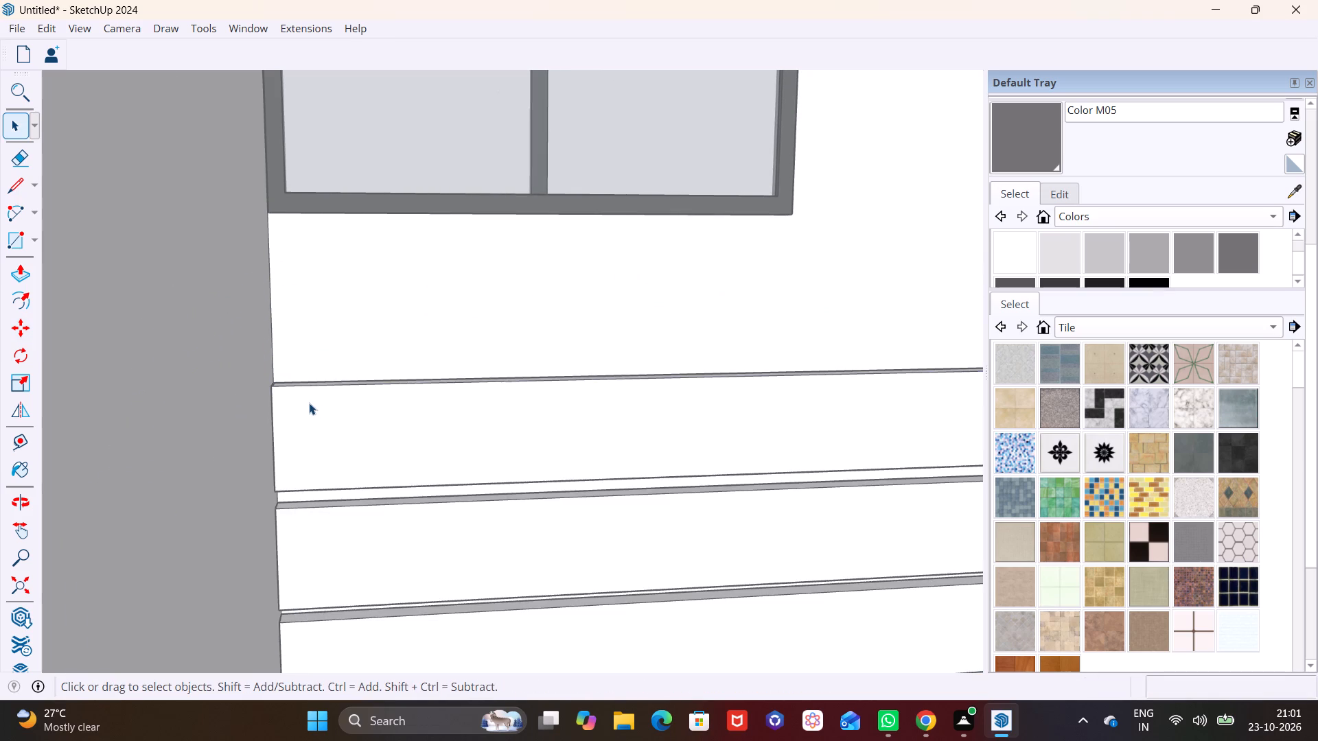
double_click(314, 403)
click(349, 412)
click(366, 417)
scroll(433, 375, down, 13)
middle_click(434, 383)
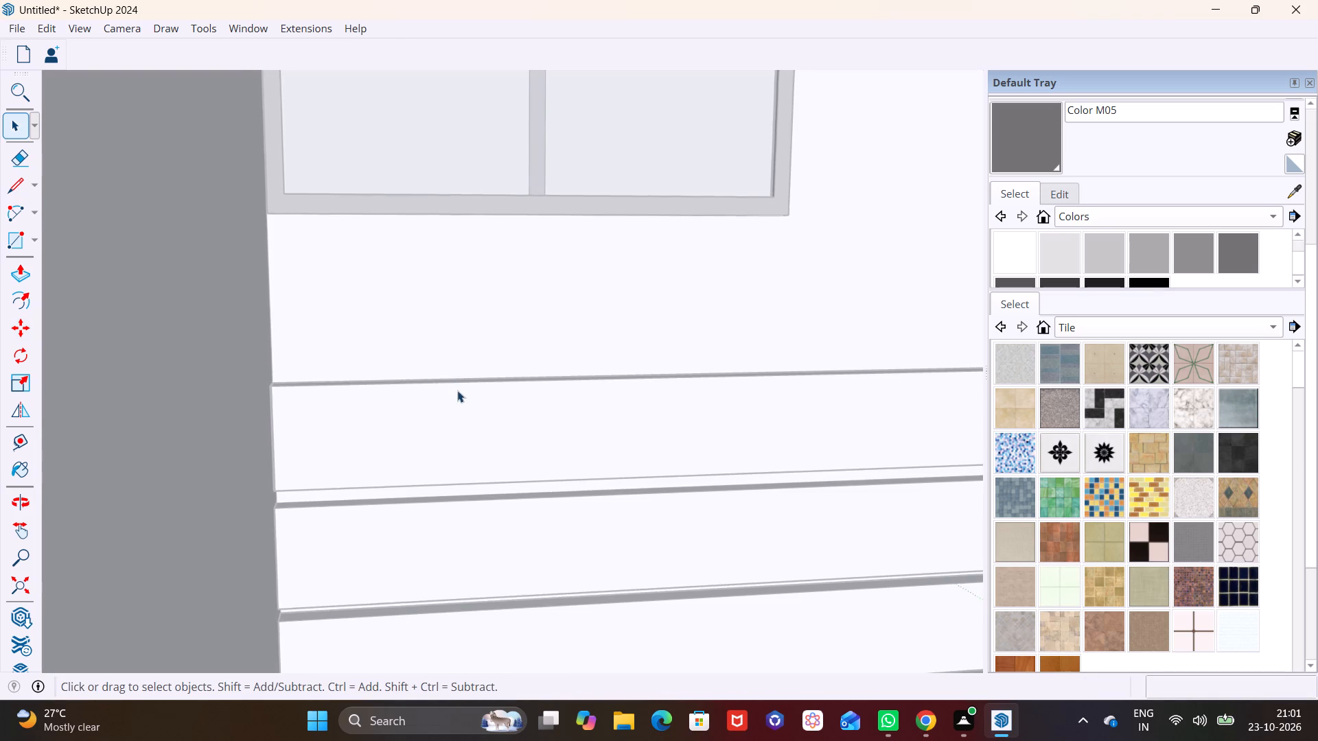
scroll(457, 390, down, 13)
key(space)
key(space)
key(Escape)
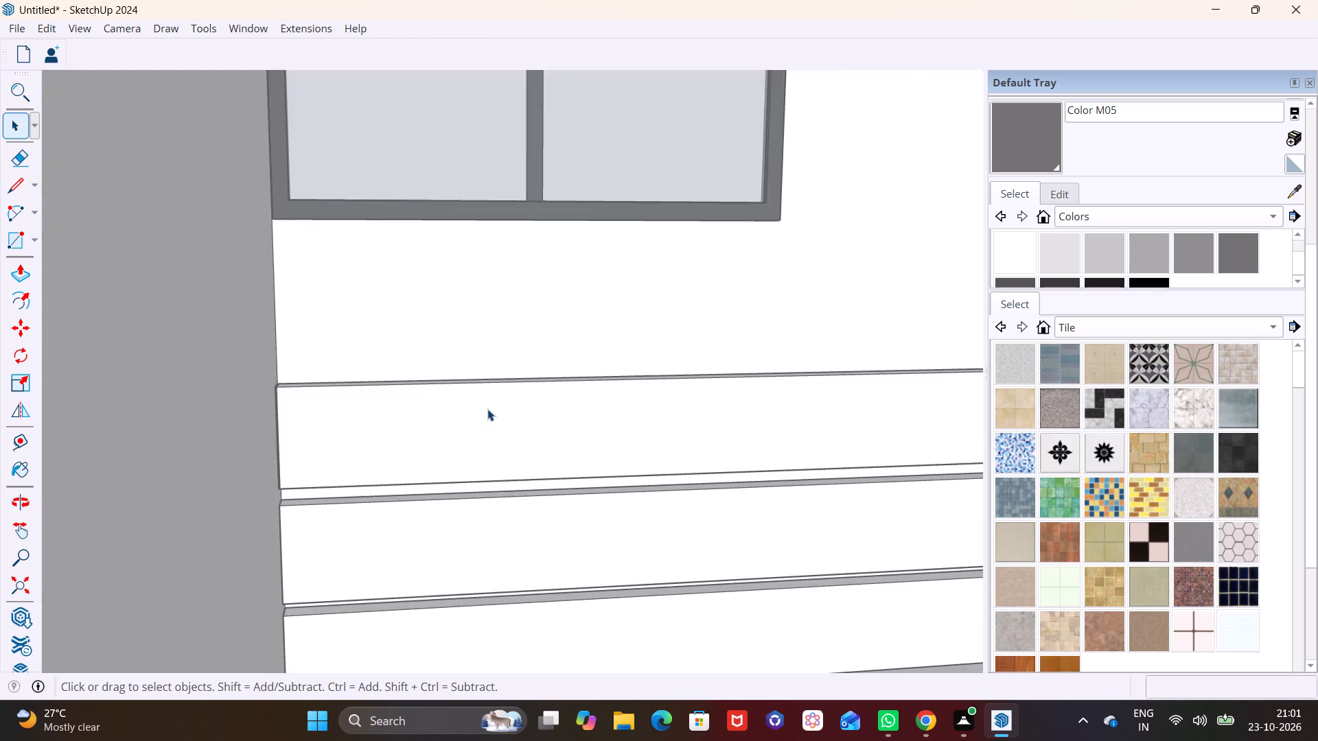
Copy the top board about 8 1/16" straight up to add a fourth board just below the window.
scroll(487, 409, down, 20)
click(511, 336)
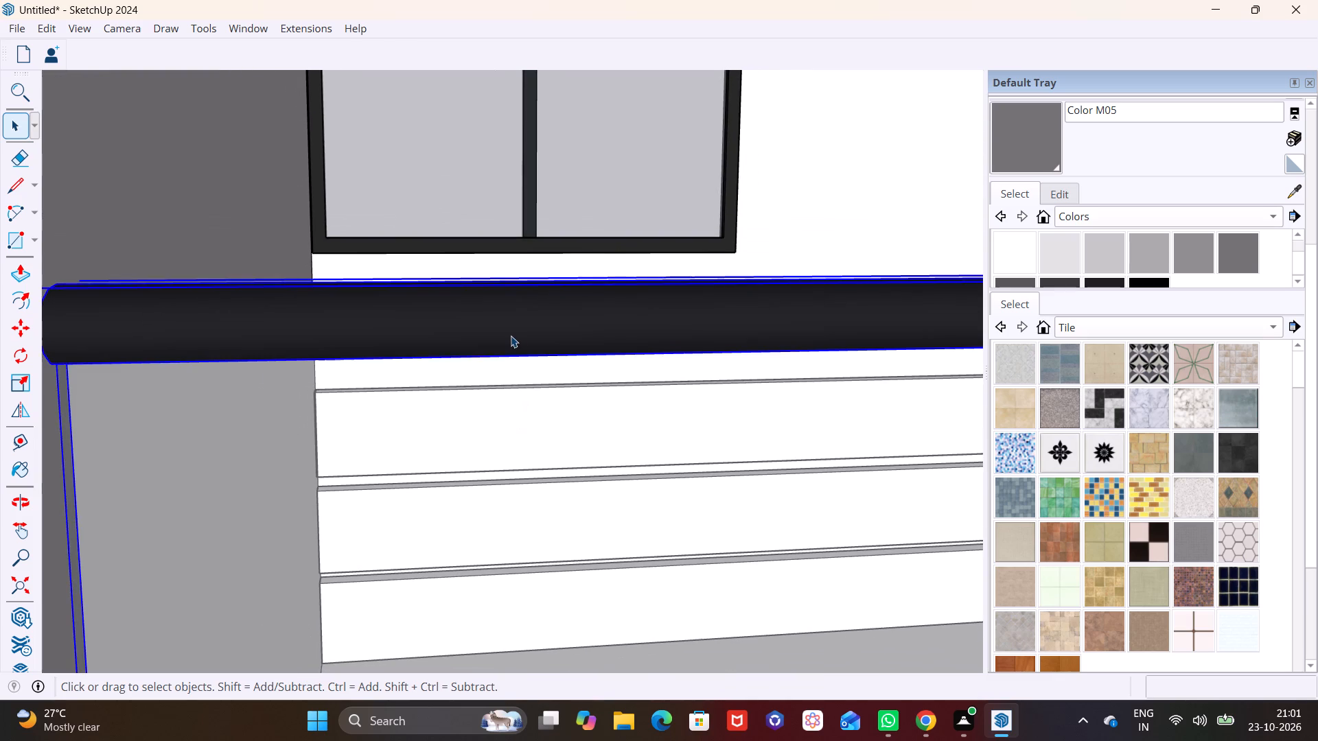
scroll(511, 336, down, 20)
scroll(511, 336, down, 2)
shift+middle_drag(496, 468, 415, 427)
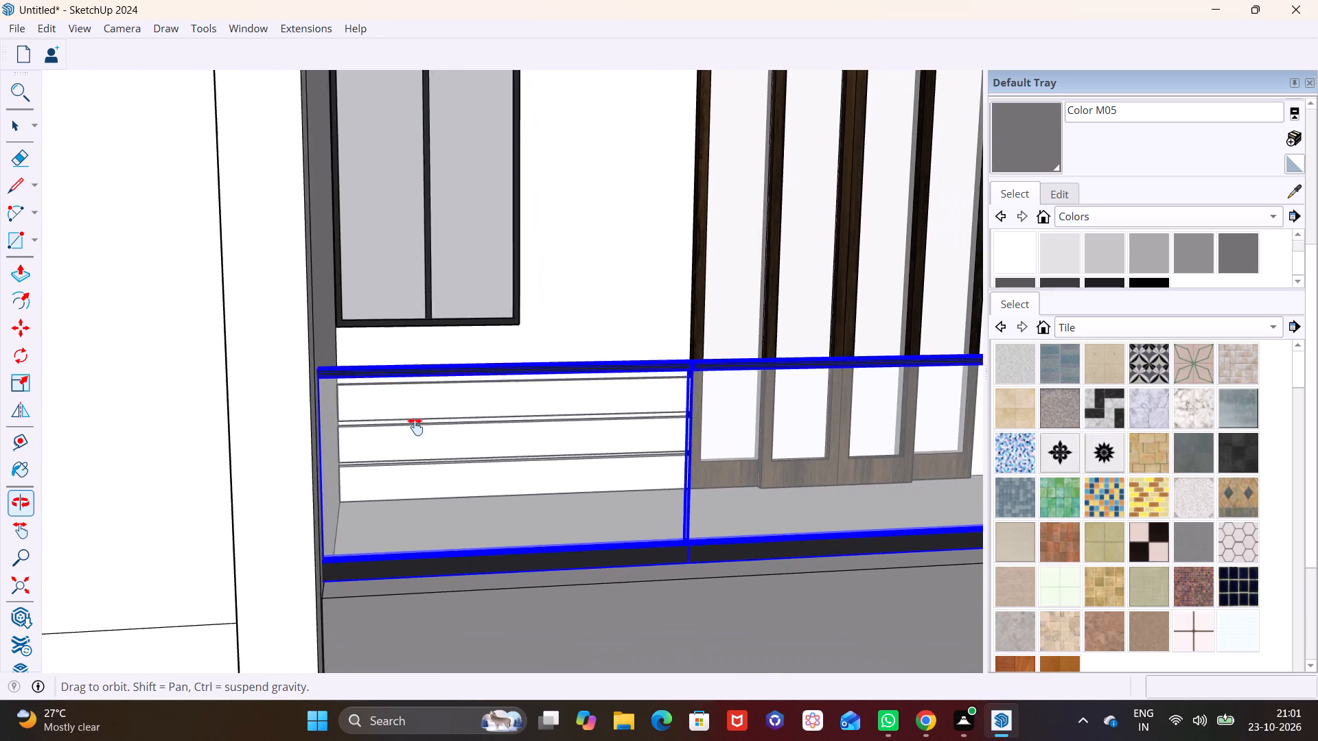
shift+middle_drag(415, 427, 347, 695)
shift+scroll(347, 696, down, 1)
middle_drag(405, 615, 393, 661)
scroll(374, 587, up, 6)
shift+middle_drag(362, 590, 496, 523)
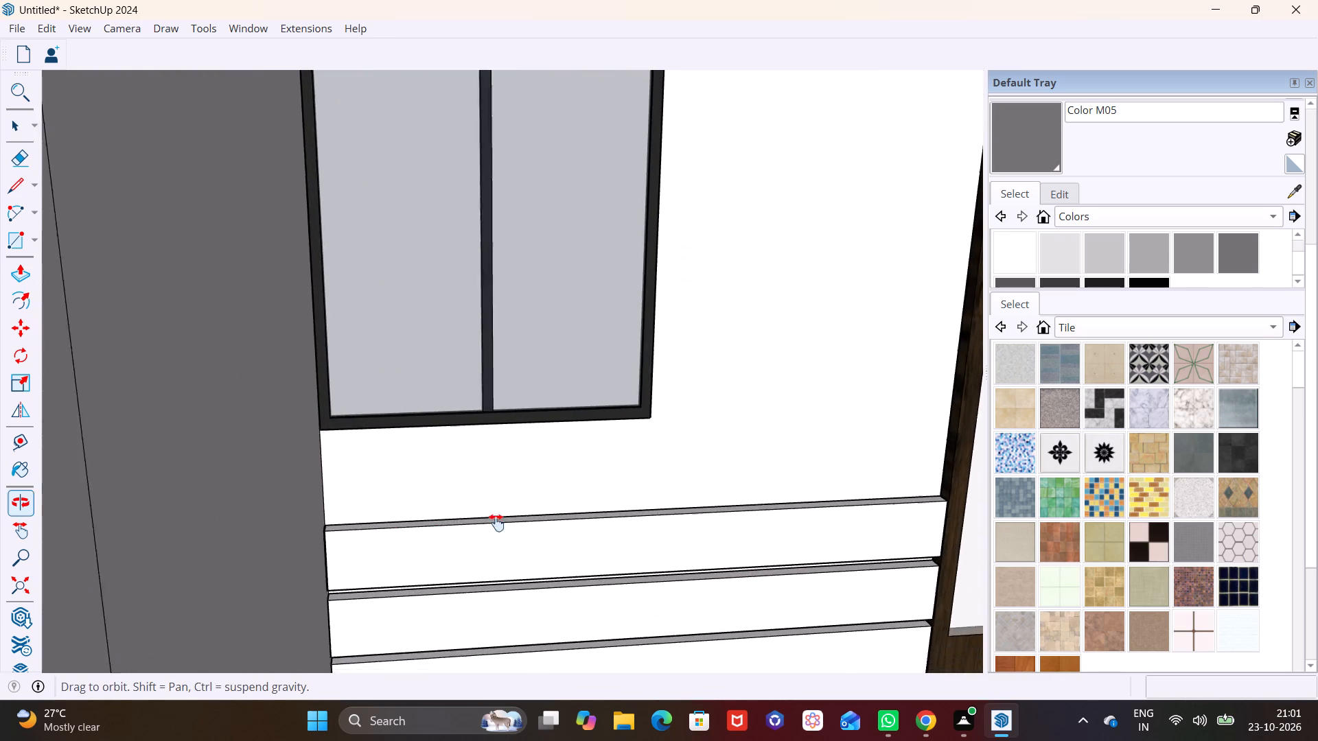
shift+middle_drag(496, 523, 530, 493)
middle_drag(480, 533, 475, 565)
scroll(464, 518, up, 3)
click(446, 502)
key(m)
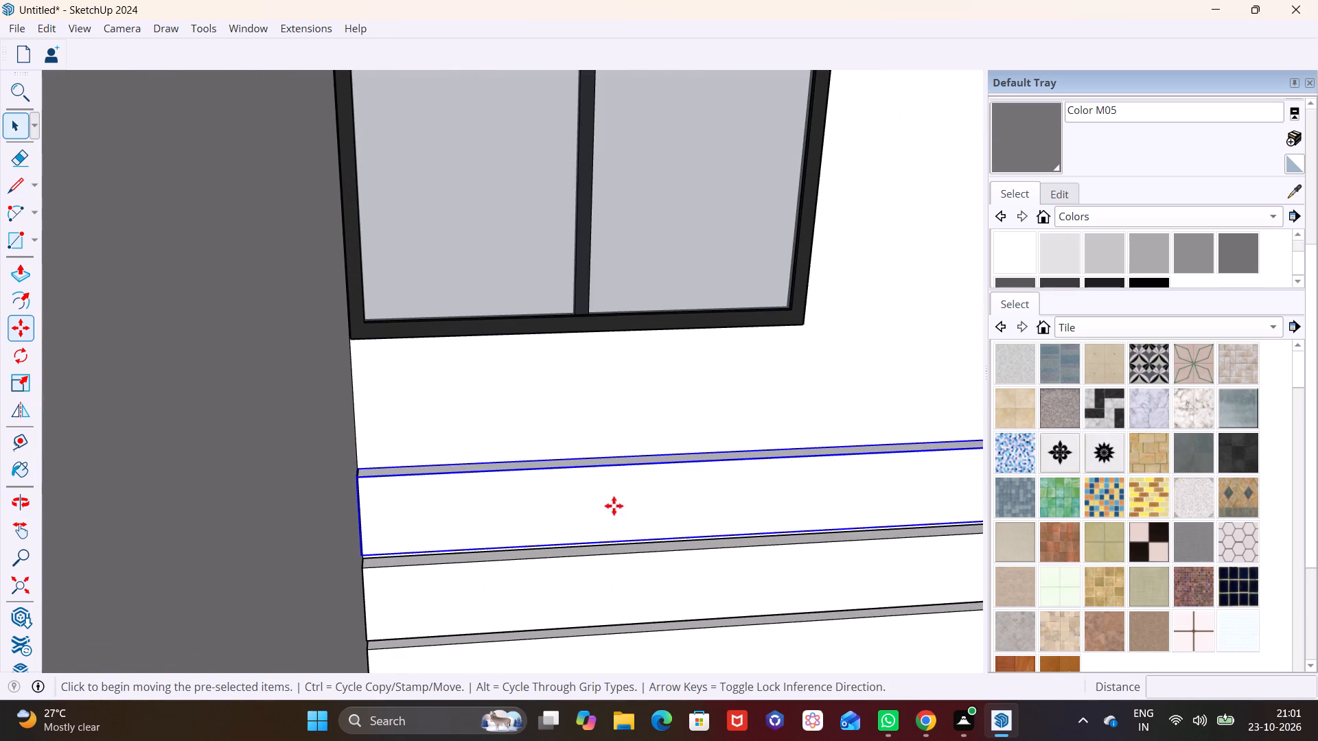
click(354, 467)
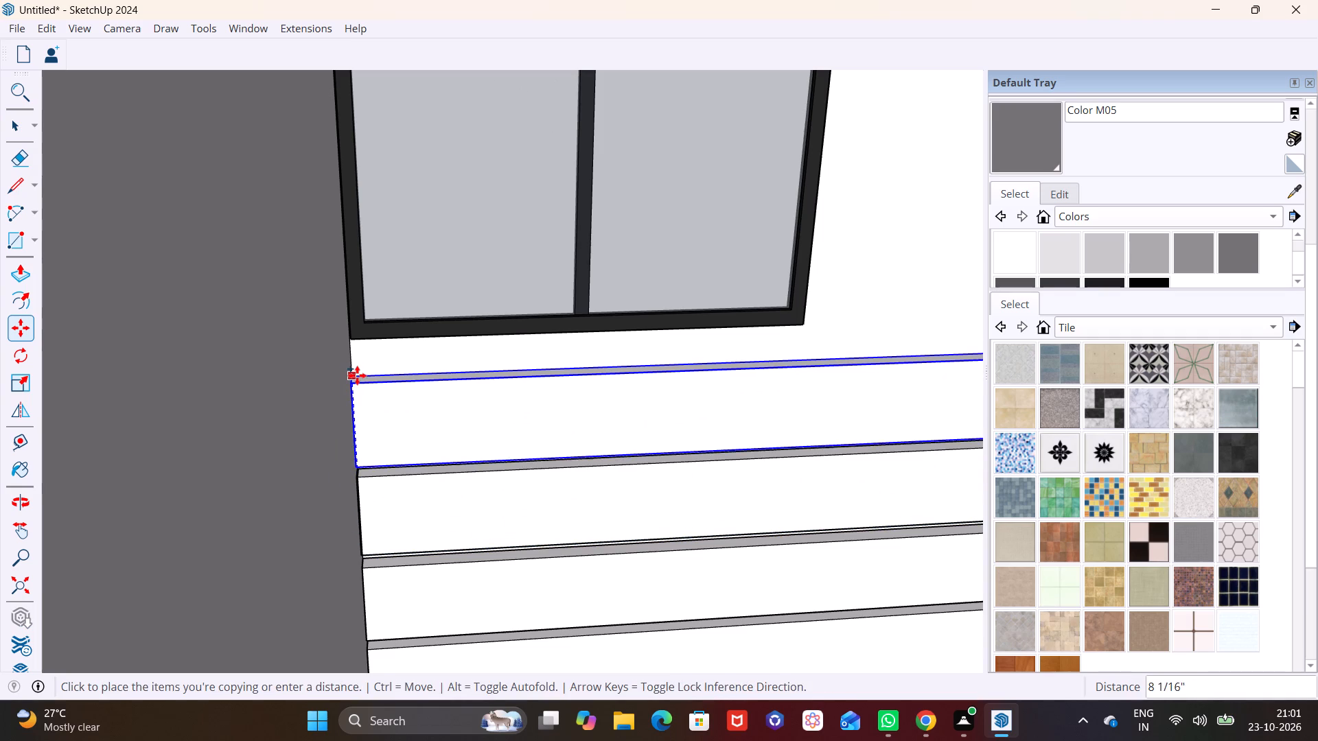
click(357, 375)
Draw a rectangle about 3' wide and 4 5/8" high from the window frame's lower corner to the sliding door frame.
middle_drag(554, 439, 500, 294)
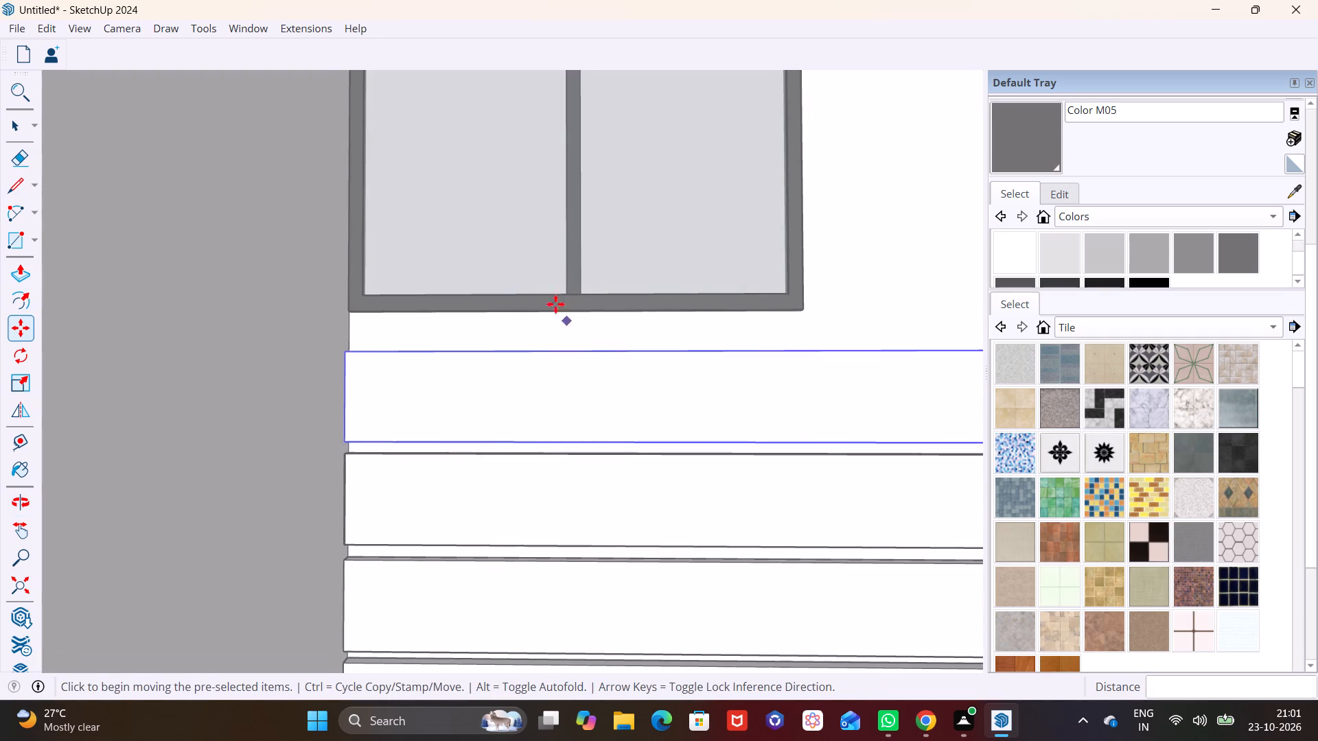
scroll(522, 235, down, 18)
shift+middle_drag(610, 218, 518, 375)
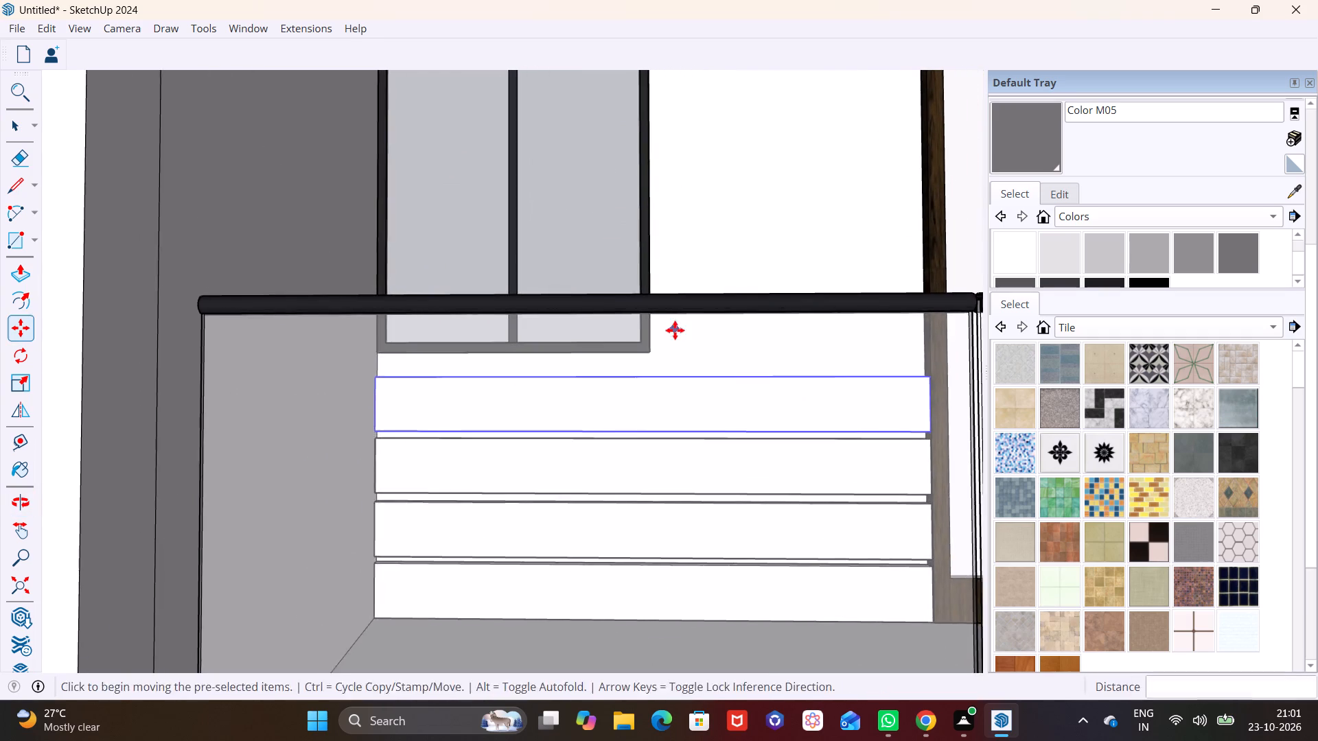
middle_drag(675, 330, 676, 494)
shift+middle_drag(702, 235, 575, 482)
scroll(701, 433, up, 5)
shift+middle_drag(677, 457, 641, 521)
shift+scroll(670, 454, up, 1)
middle_drag(616, 493, 621, 442)
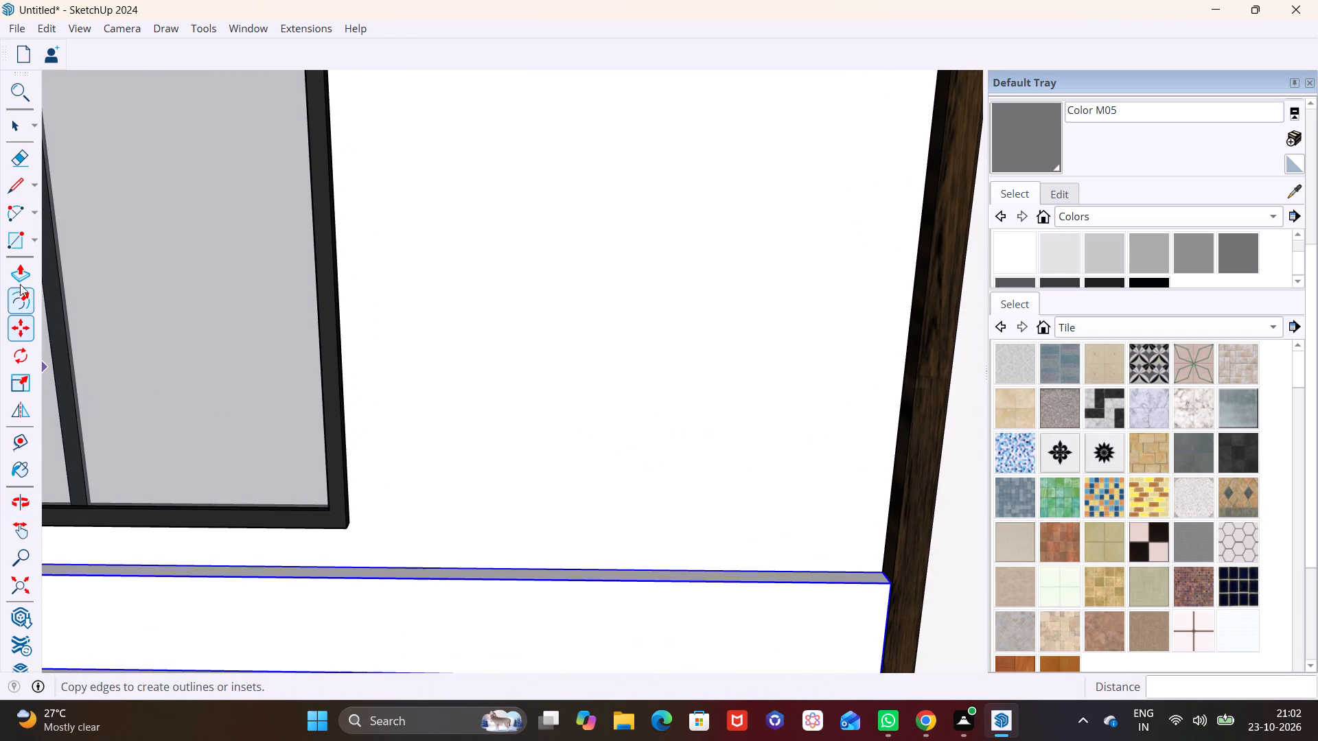
click(36, 247)
click(42, 264)
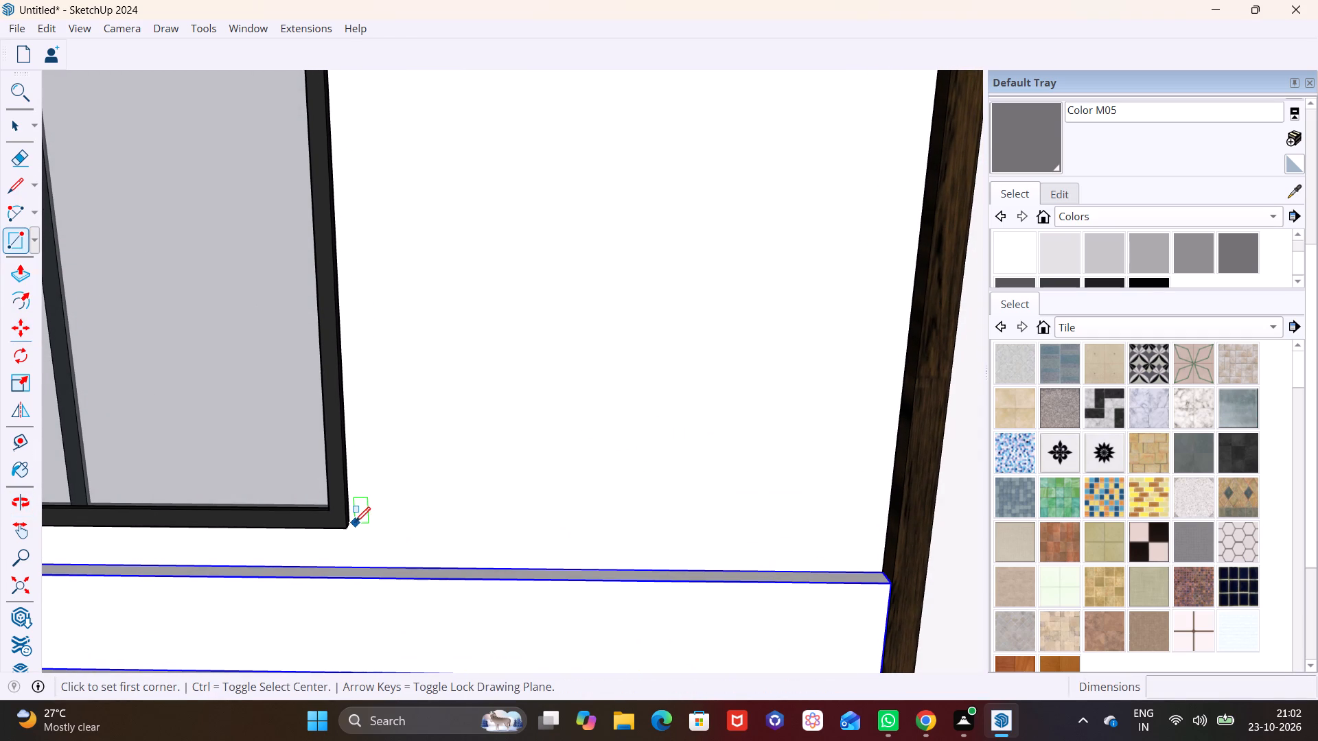
click(353, 523)
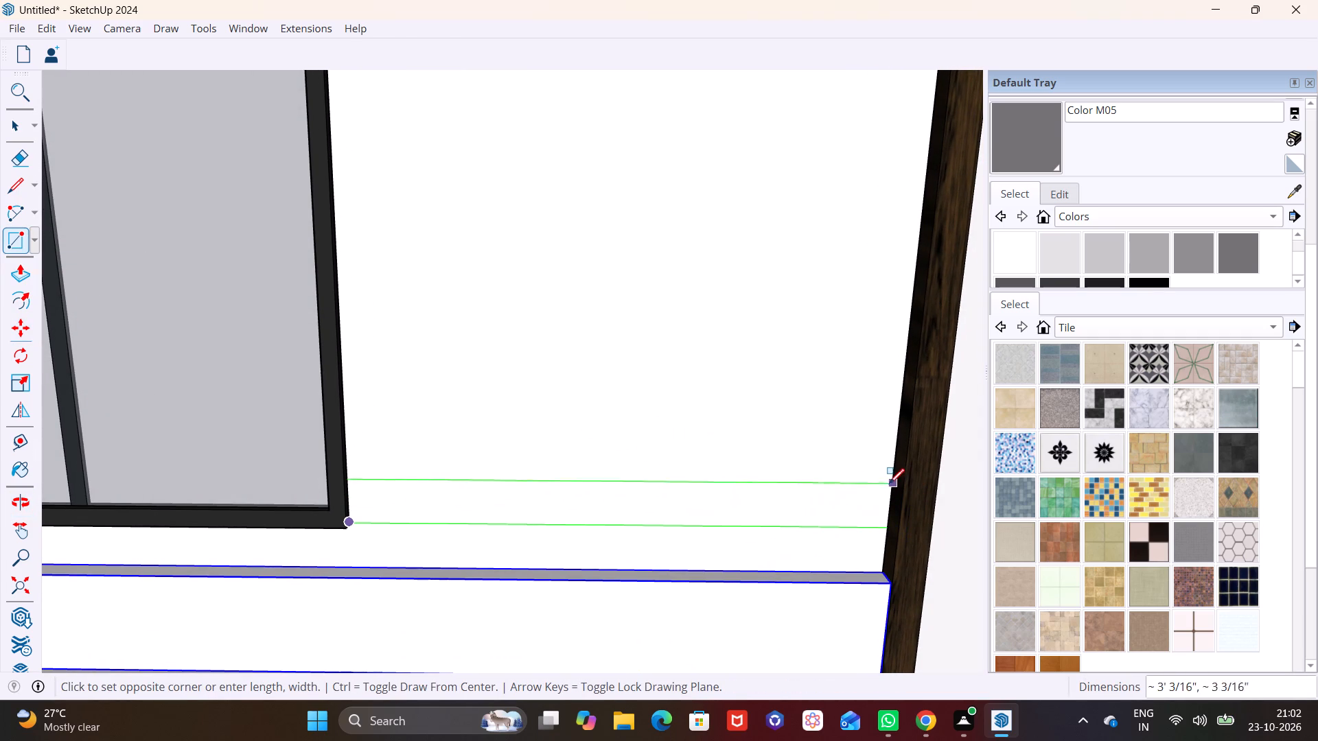
click(893, 462)
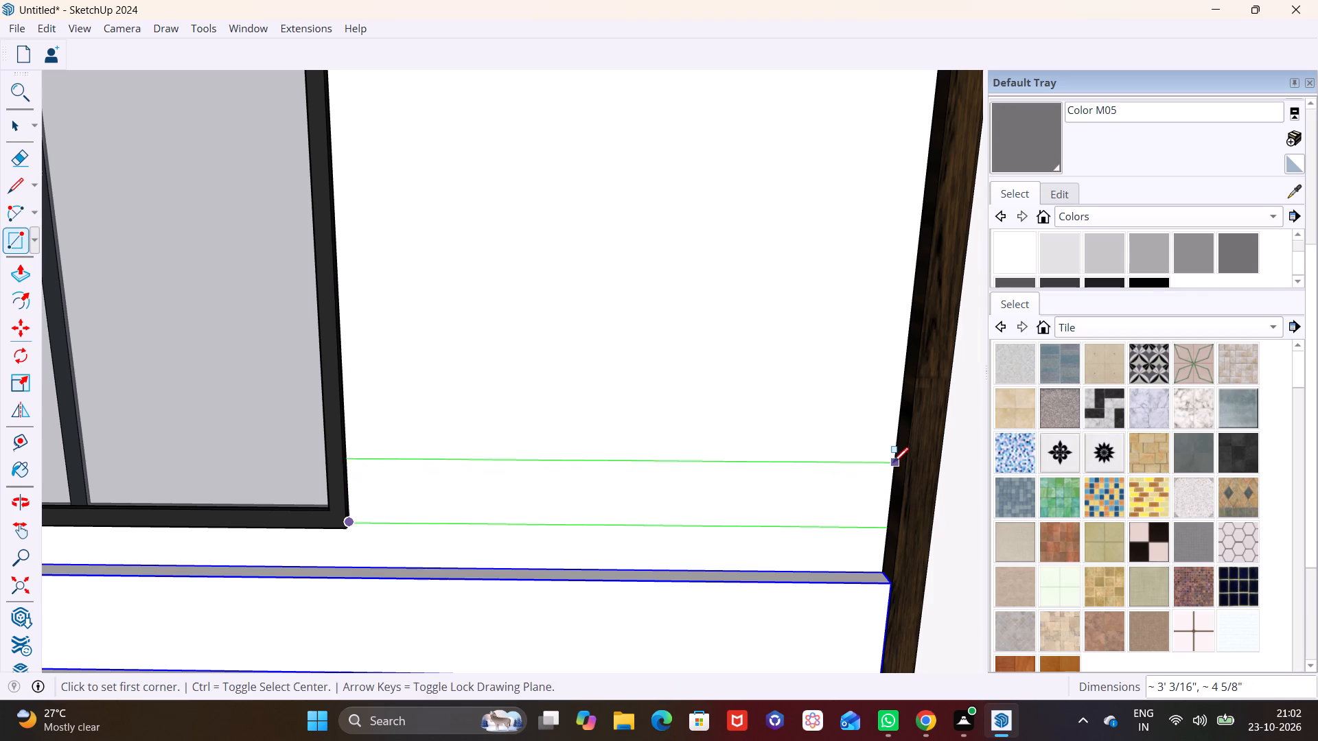
Make the narrow rectangle between the window and the sliding door, with its edges, into a group.
key(space)
double_click(794, 488)
right_click(762, 493)
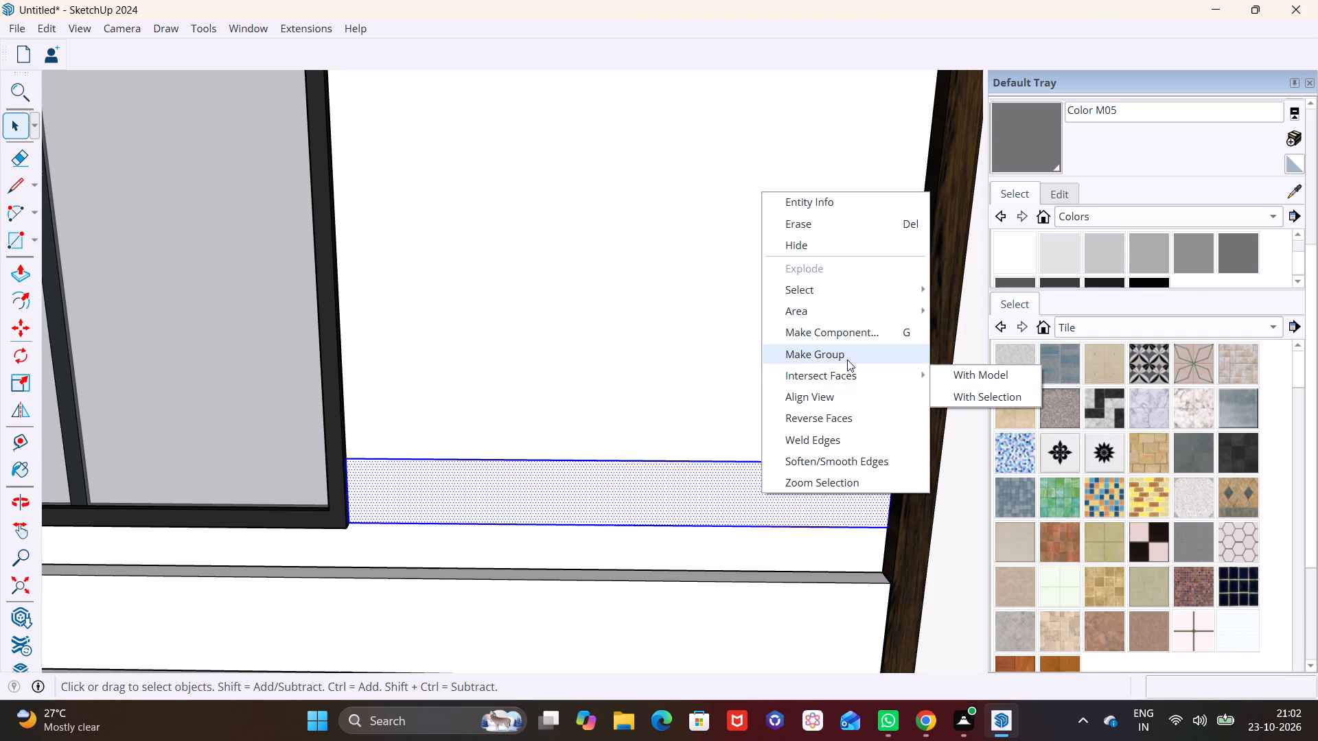
click(840, 360)
Extrude the face inside the new group slightly outward from the wall to form a short board beside the window.
double_click(755, 475)
click(755, 484)
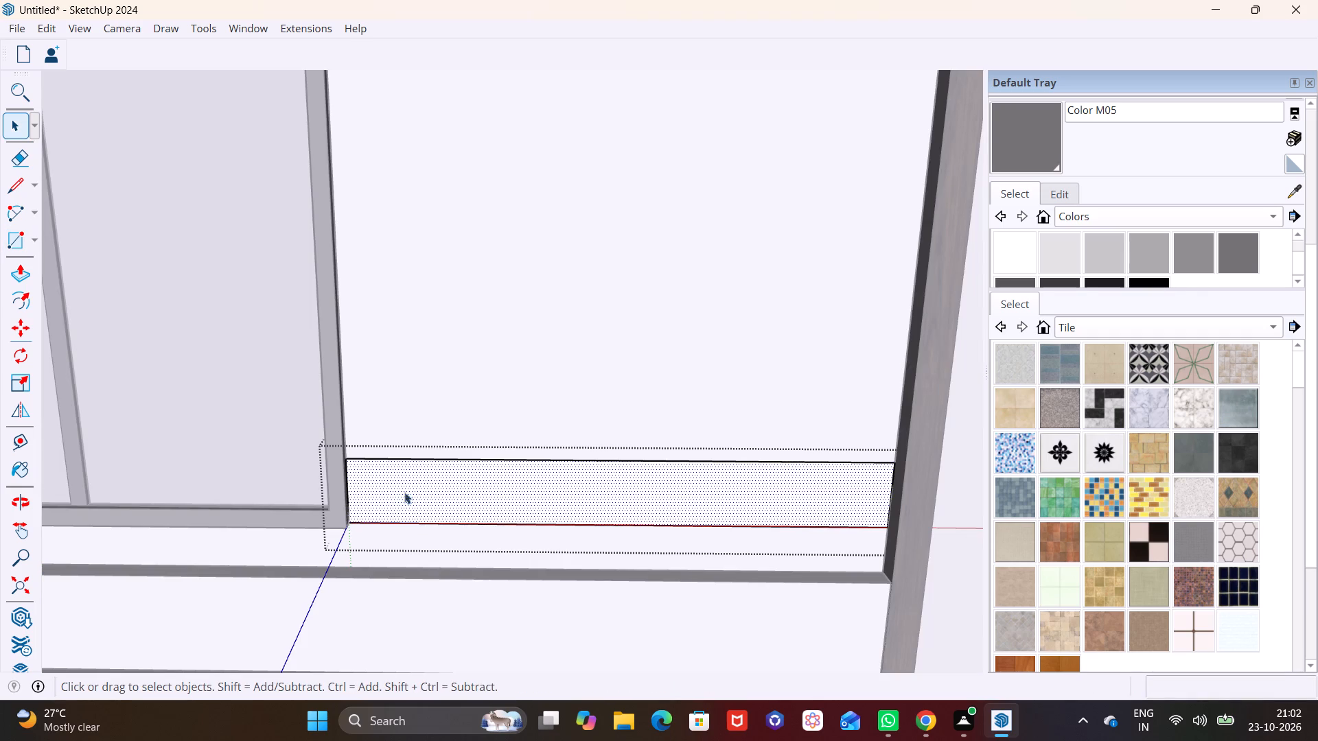
click(12, 276)
click(443, 480)
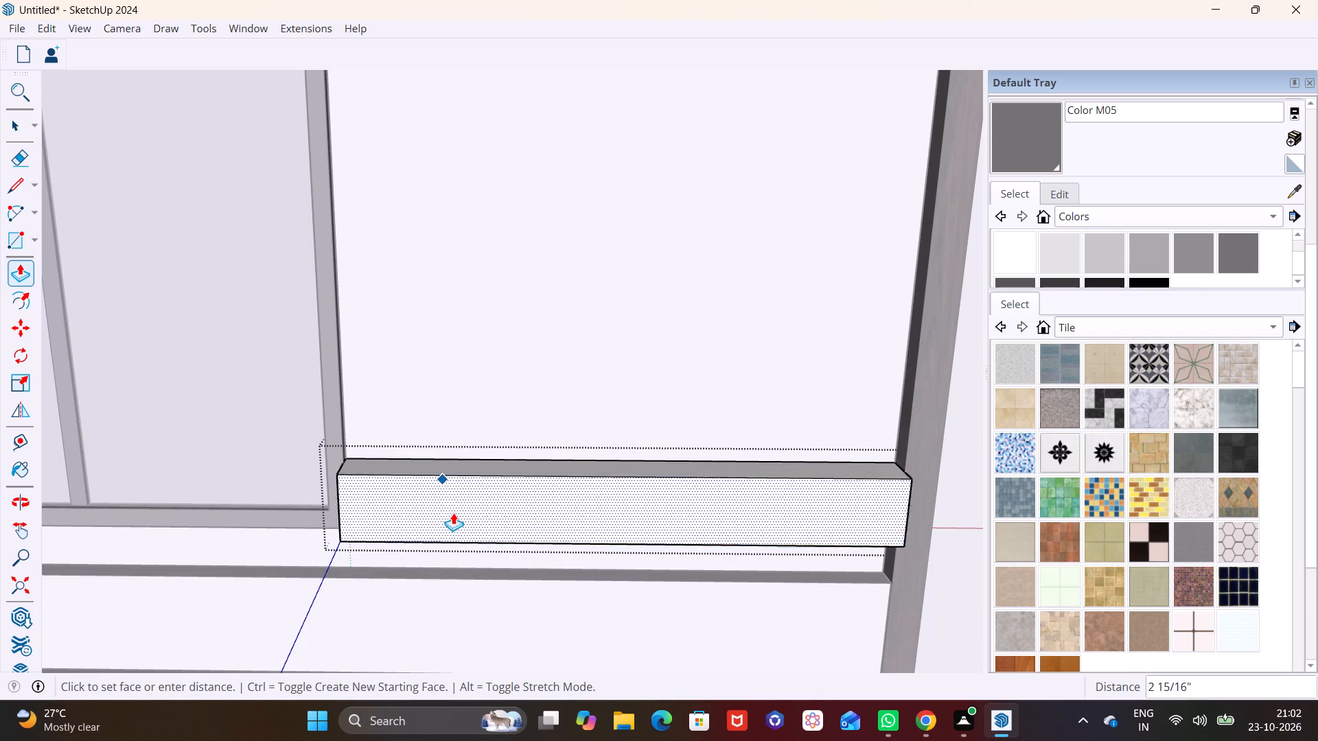
click(282, 584)
scroll(522, 539, up, 1)
scroll(522, 539, down, 5)
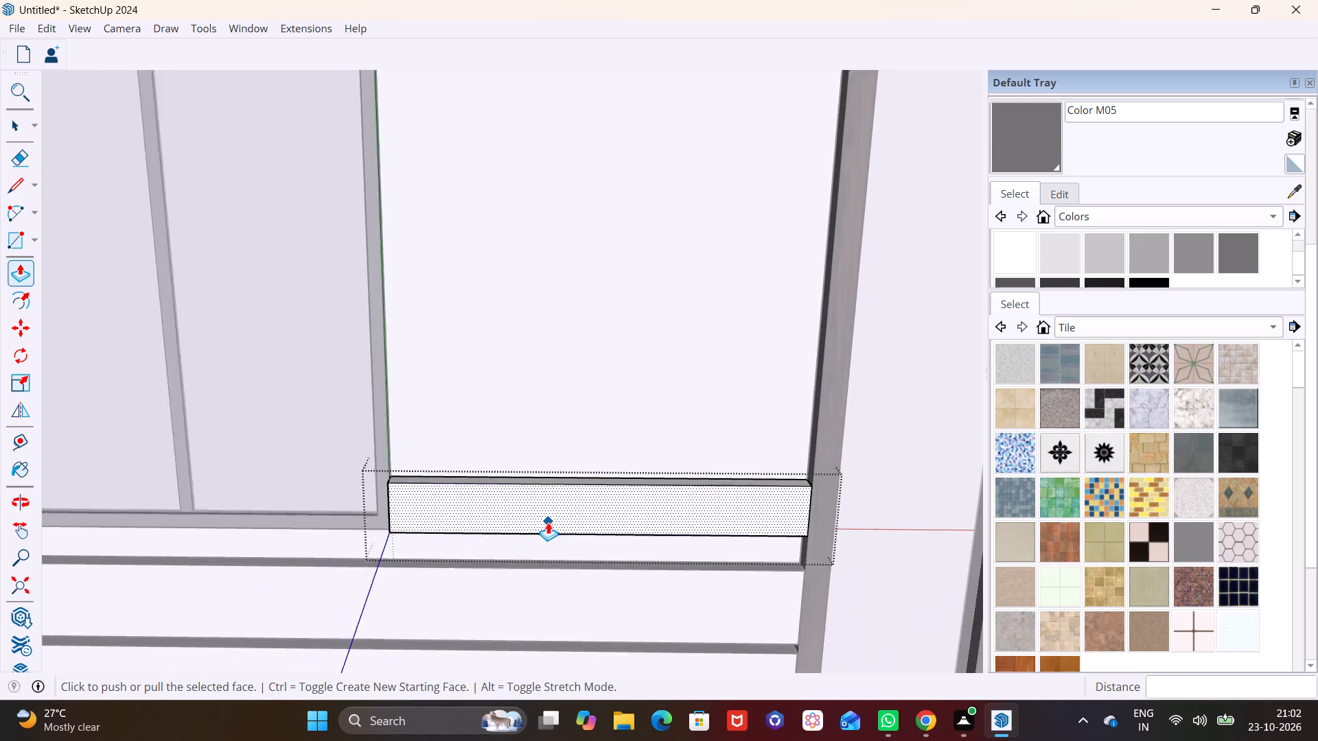
scroll(548, 522, down, 3)
shift+middle_drag(560, 510, 516, 627)
key(space)
click(527, 636)
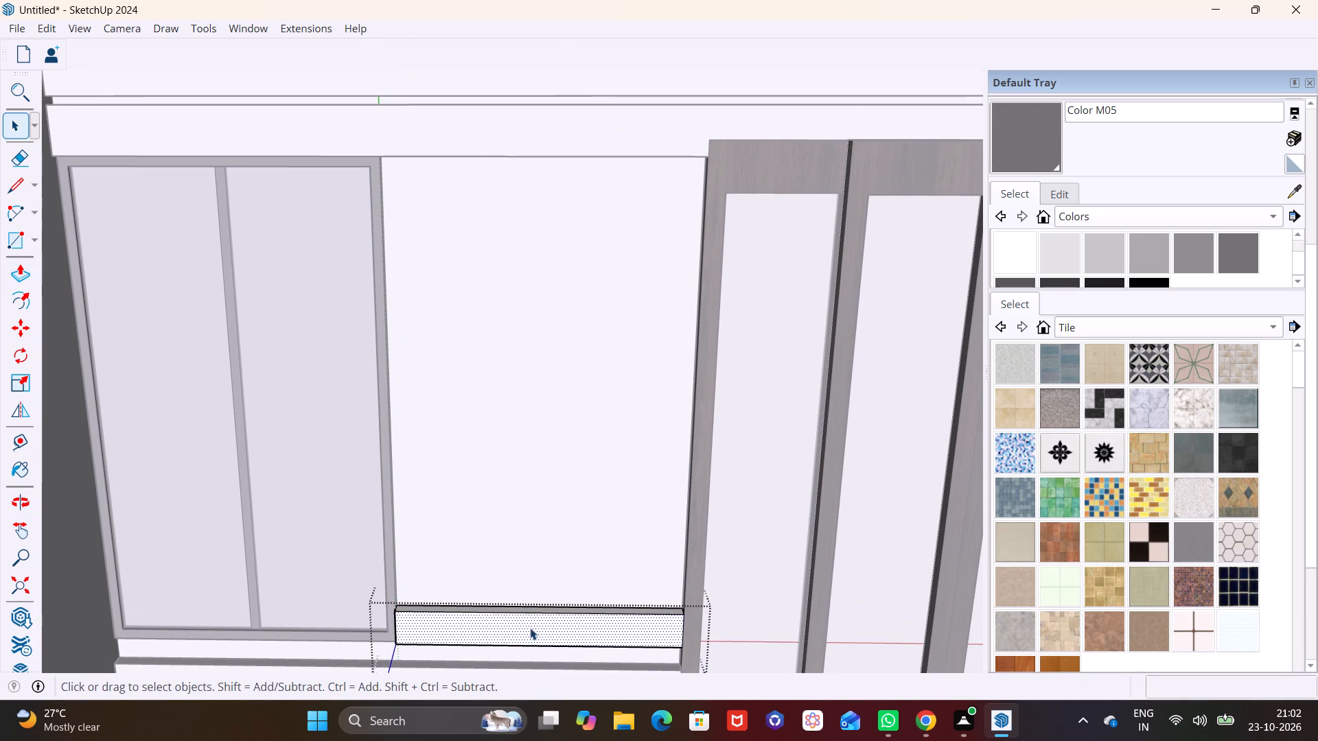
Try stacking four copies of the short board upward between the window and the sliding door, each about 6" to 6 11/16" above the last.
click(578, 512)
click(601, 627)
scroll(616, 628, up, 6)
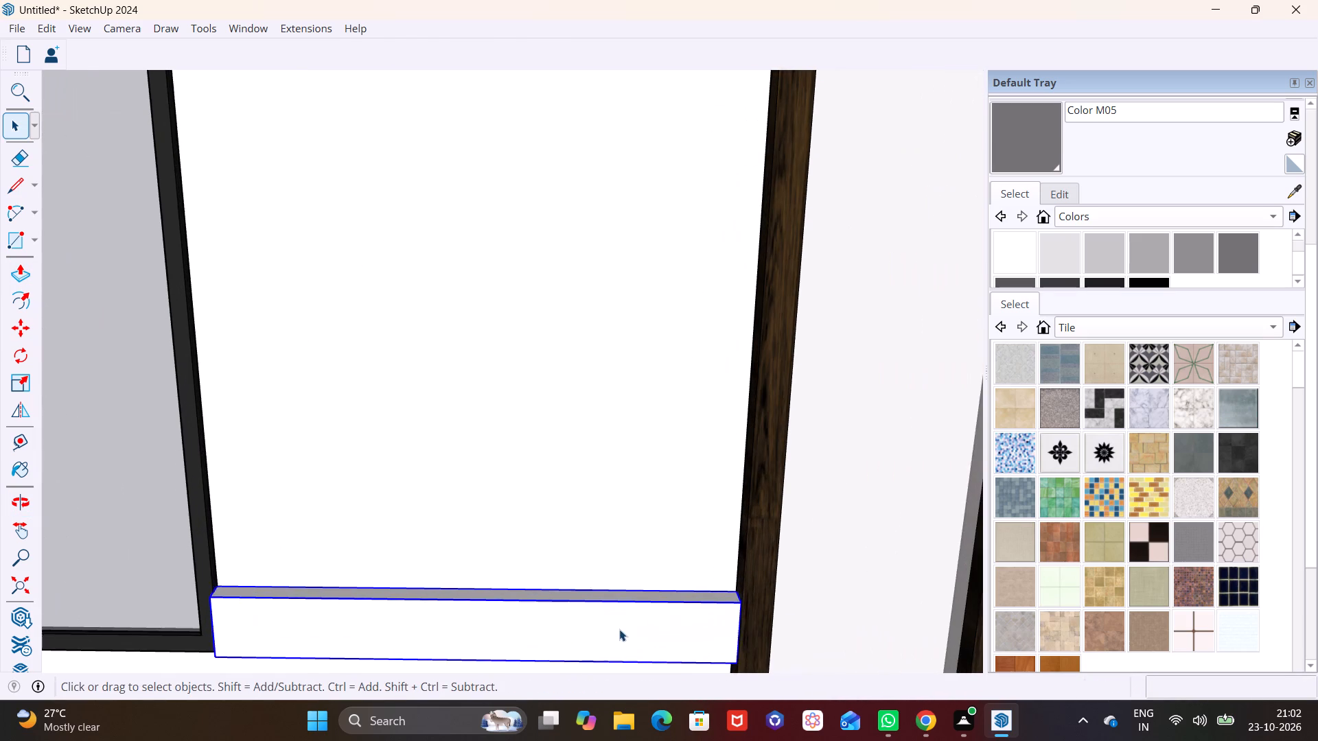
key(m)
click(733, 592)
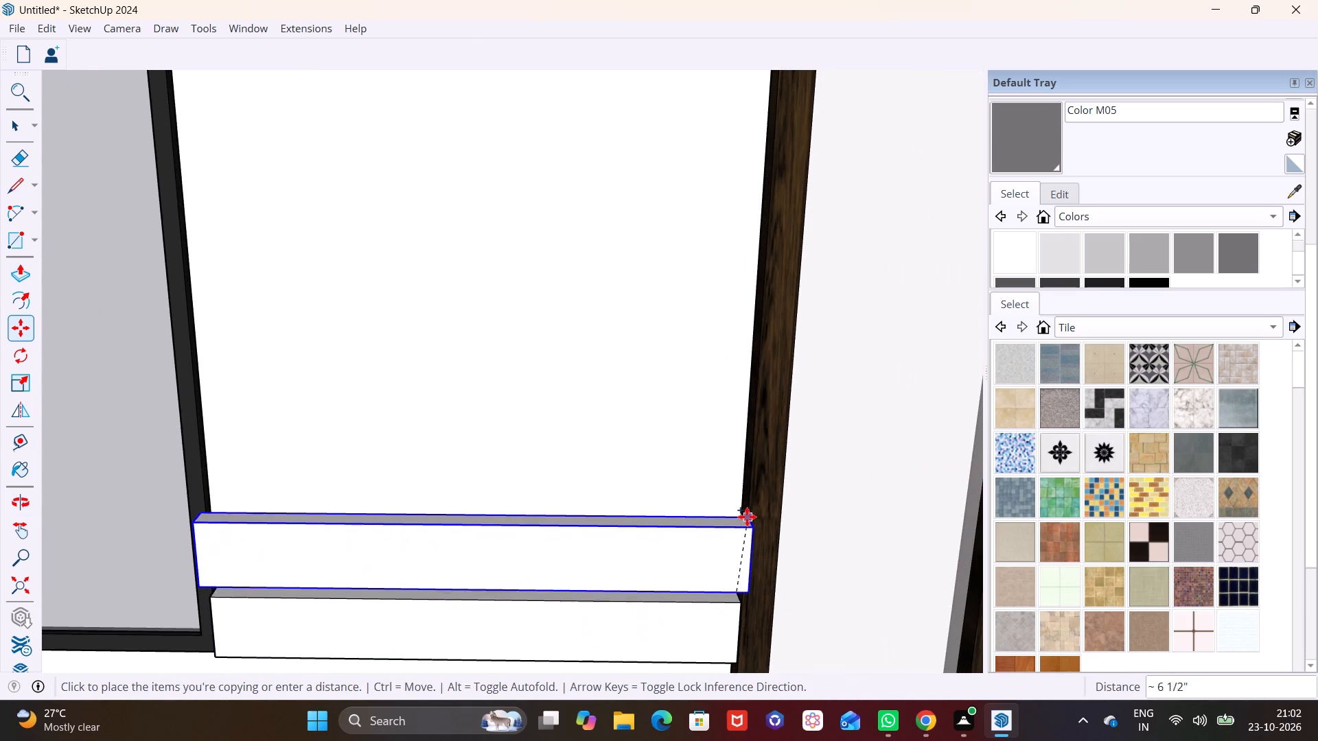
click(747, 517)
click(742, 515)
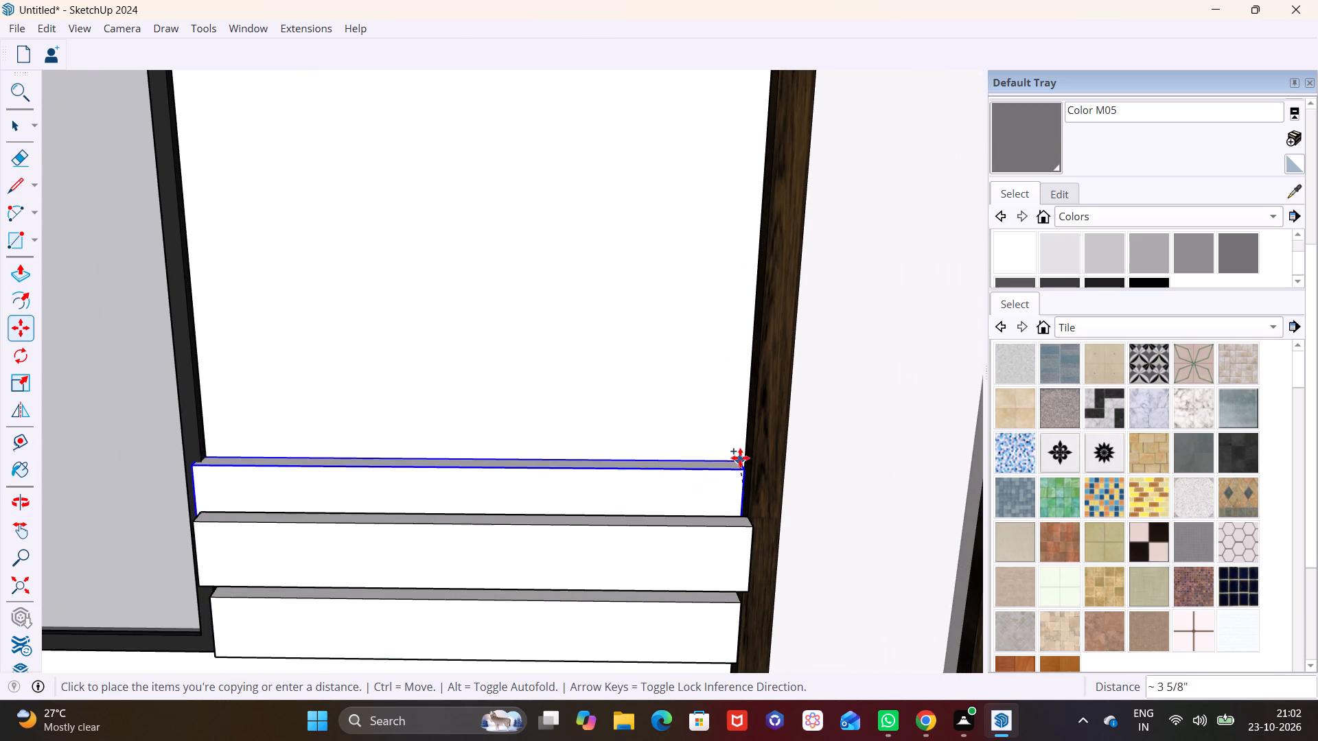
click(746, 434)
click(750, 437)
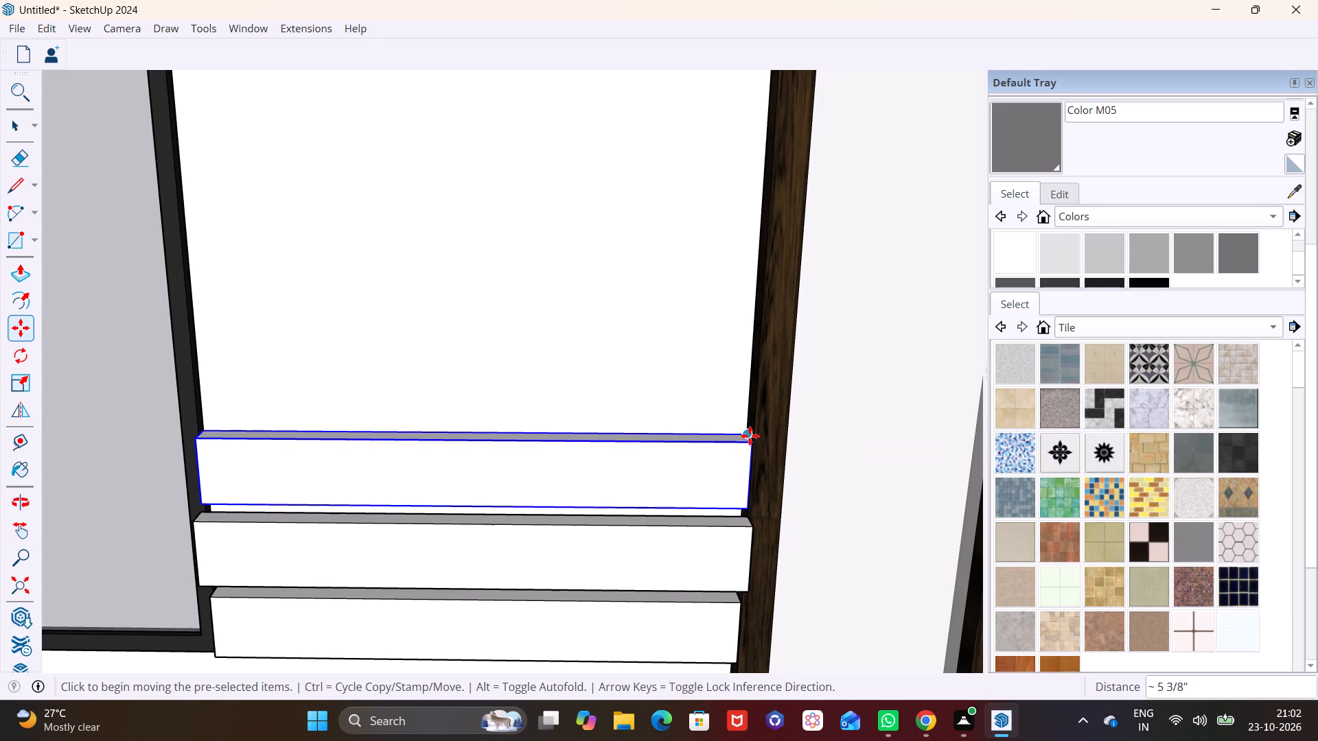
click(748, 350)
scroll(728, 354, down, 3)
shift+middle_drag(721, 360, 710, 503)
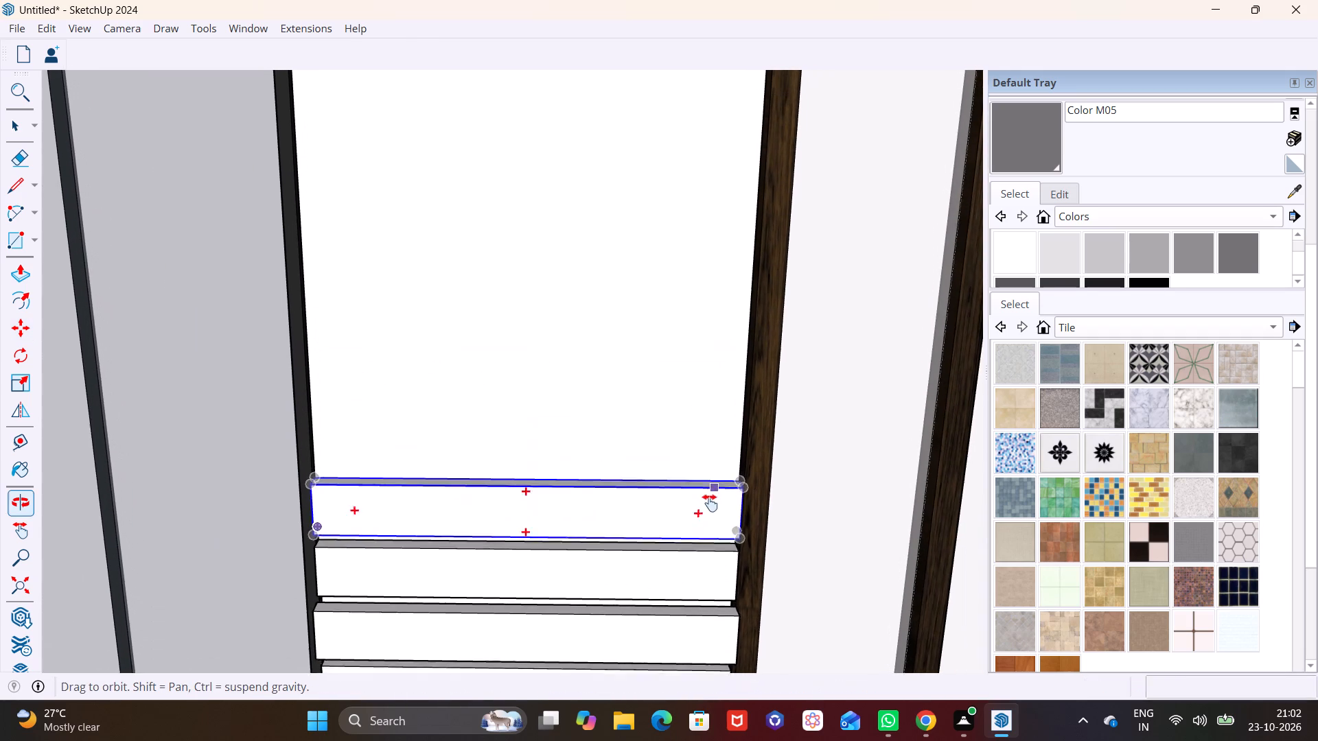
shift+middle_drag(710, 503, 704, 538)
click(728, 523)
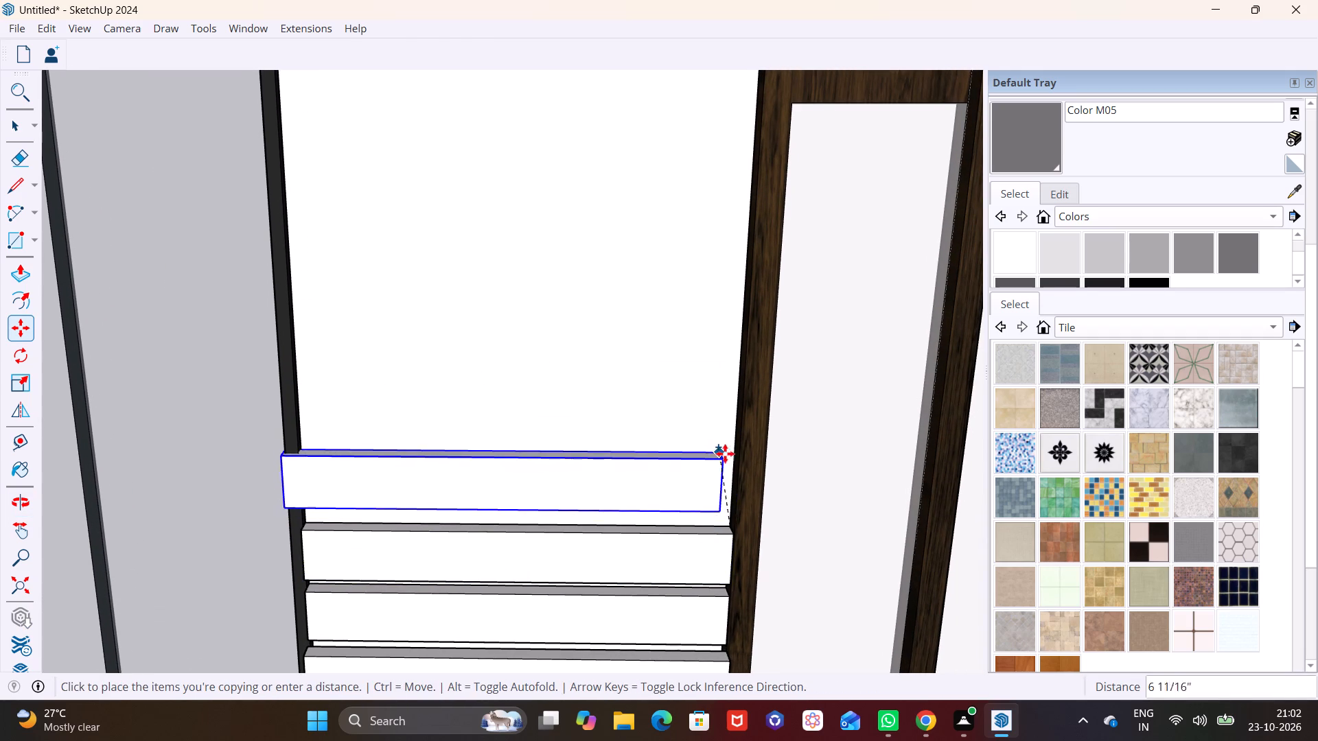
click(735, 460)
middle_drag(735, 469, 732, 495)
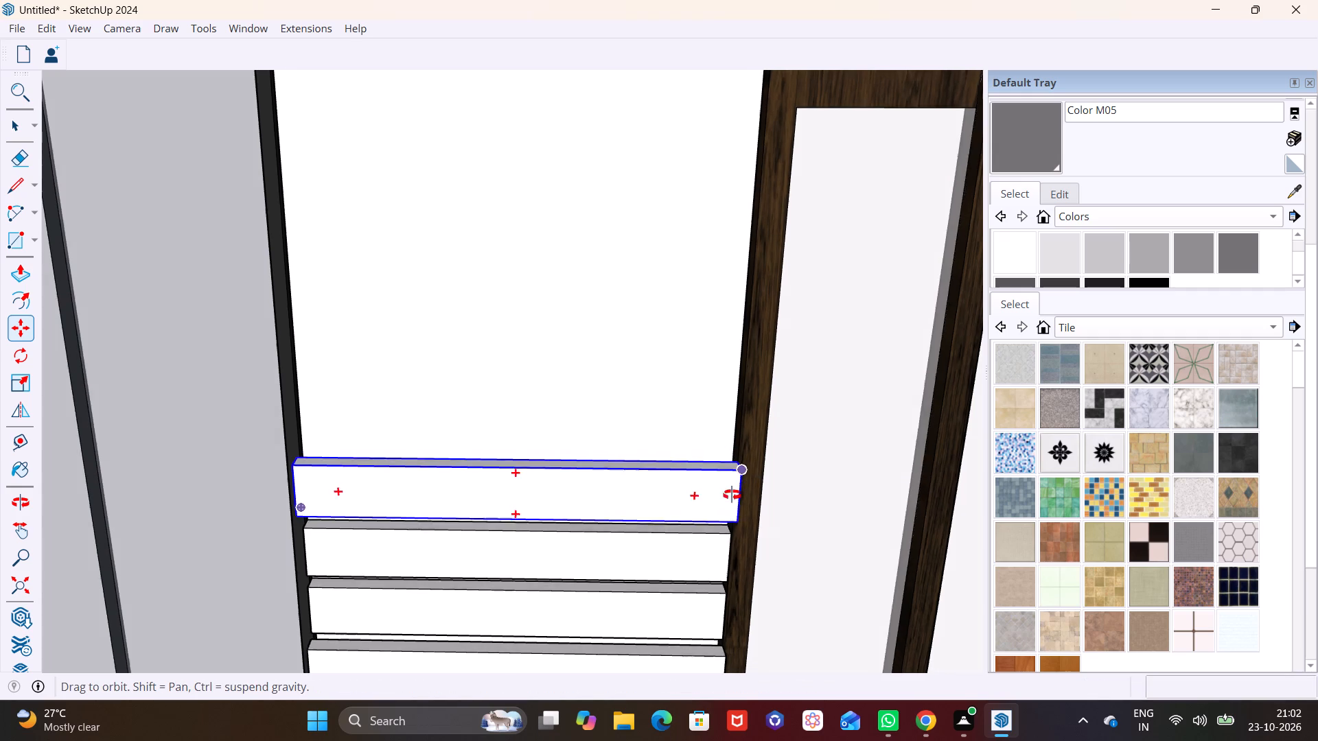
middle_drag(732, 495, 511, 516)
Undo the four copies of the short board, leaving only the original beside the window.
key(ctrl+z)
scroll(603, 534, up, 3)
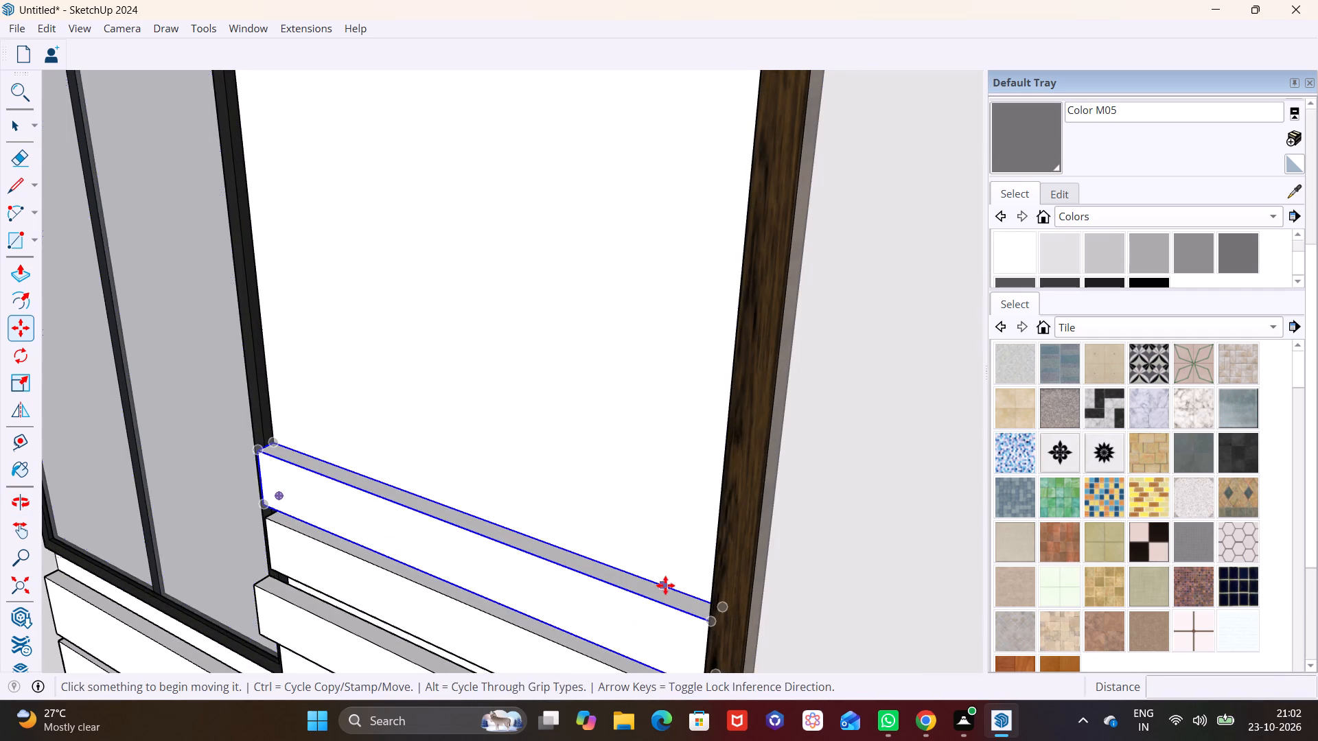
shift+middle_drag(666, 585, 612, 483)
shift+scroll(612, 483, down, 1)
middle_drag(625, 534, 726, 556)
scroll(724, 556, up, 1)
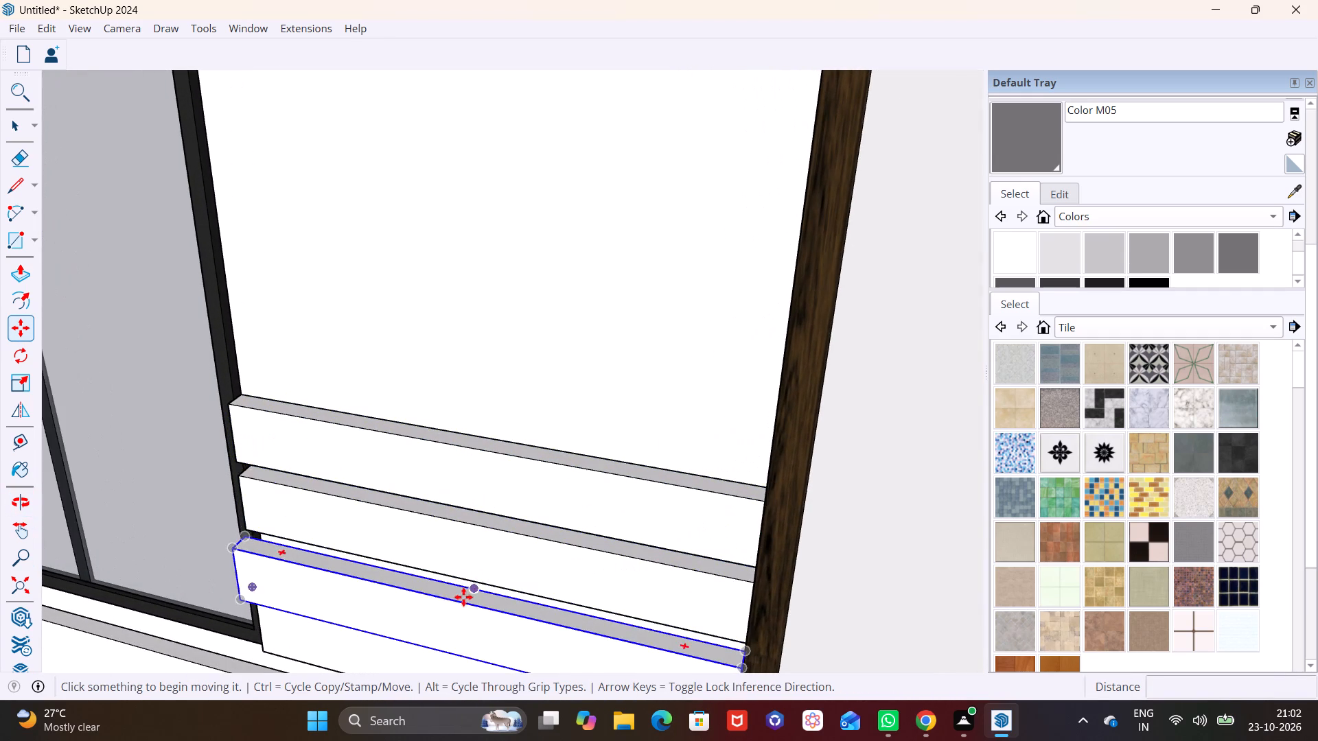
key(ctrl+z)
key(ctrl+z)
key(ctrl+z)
Copy the original short board about 6 3/16" upward along the window frame to make a second short board.
shift+middle_drag(368, 533, 319, 353)
key(space)
double_click(375, 508)
click(384, 498)
drag(750, 504, 759, 504)
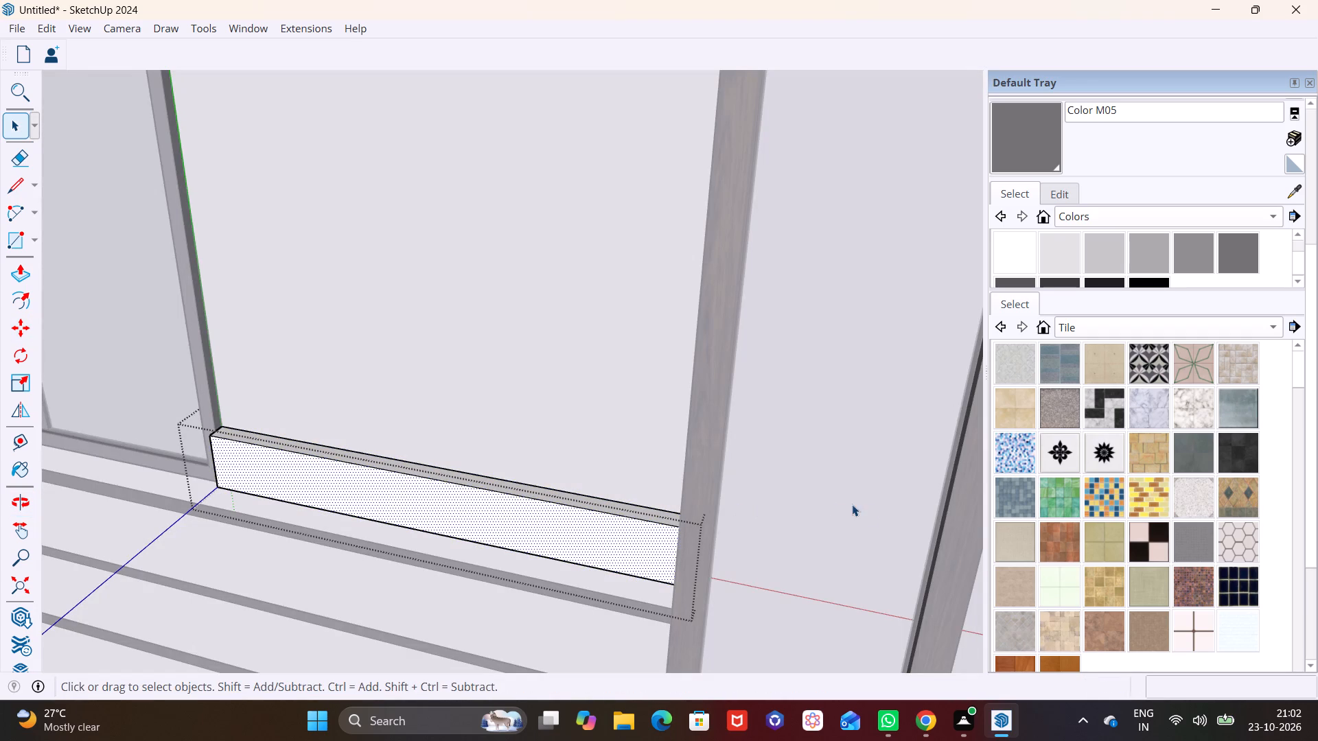
drag(885, 510, 910, 531)
click(974, 554)
click(594, 532)
scroll(582, 528, up, 2)
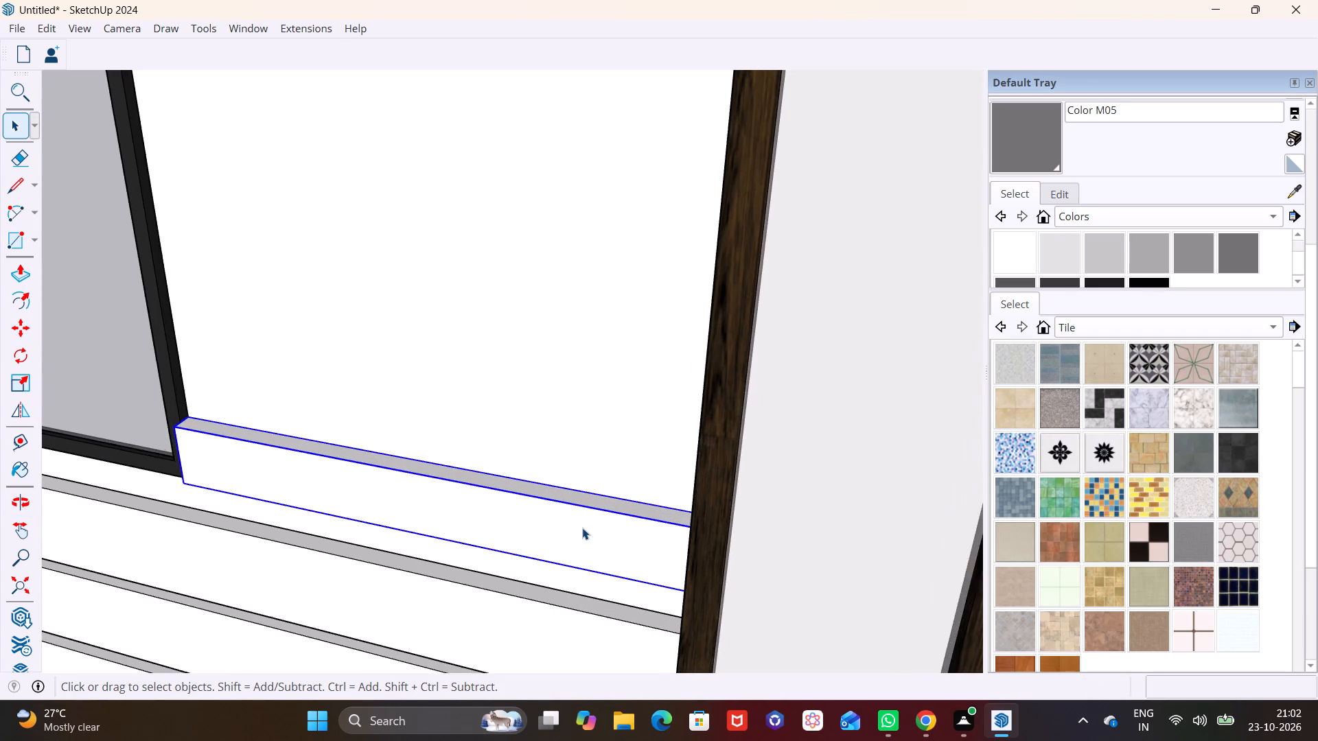
scroll(582, 528, up, 1)
key(m)
click(116, 390)
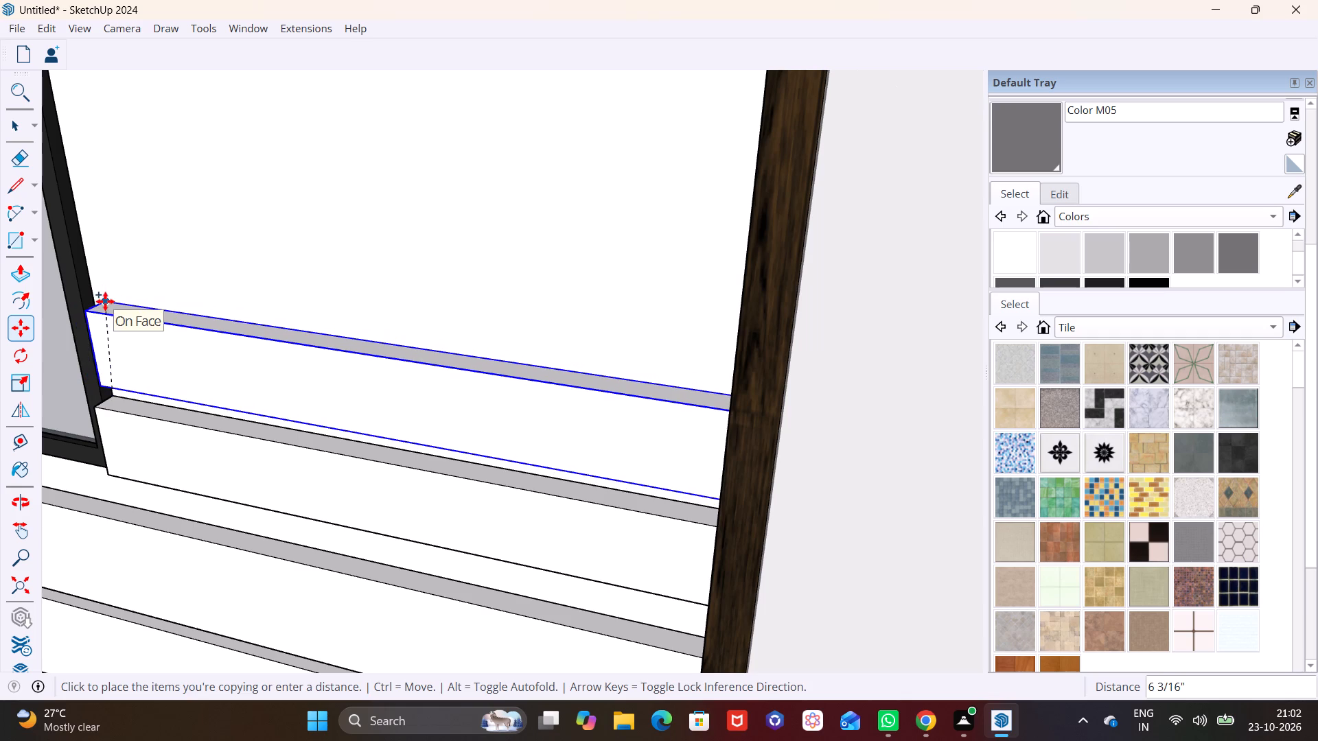
click(105, 301)
Copy the top short board upward twice at about 5 1/4" spacing beside the sliding door frame, adding a third and fourth board.
scroll(237, 363, down, 5)
middle_drag(500, 470, 785, 438)
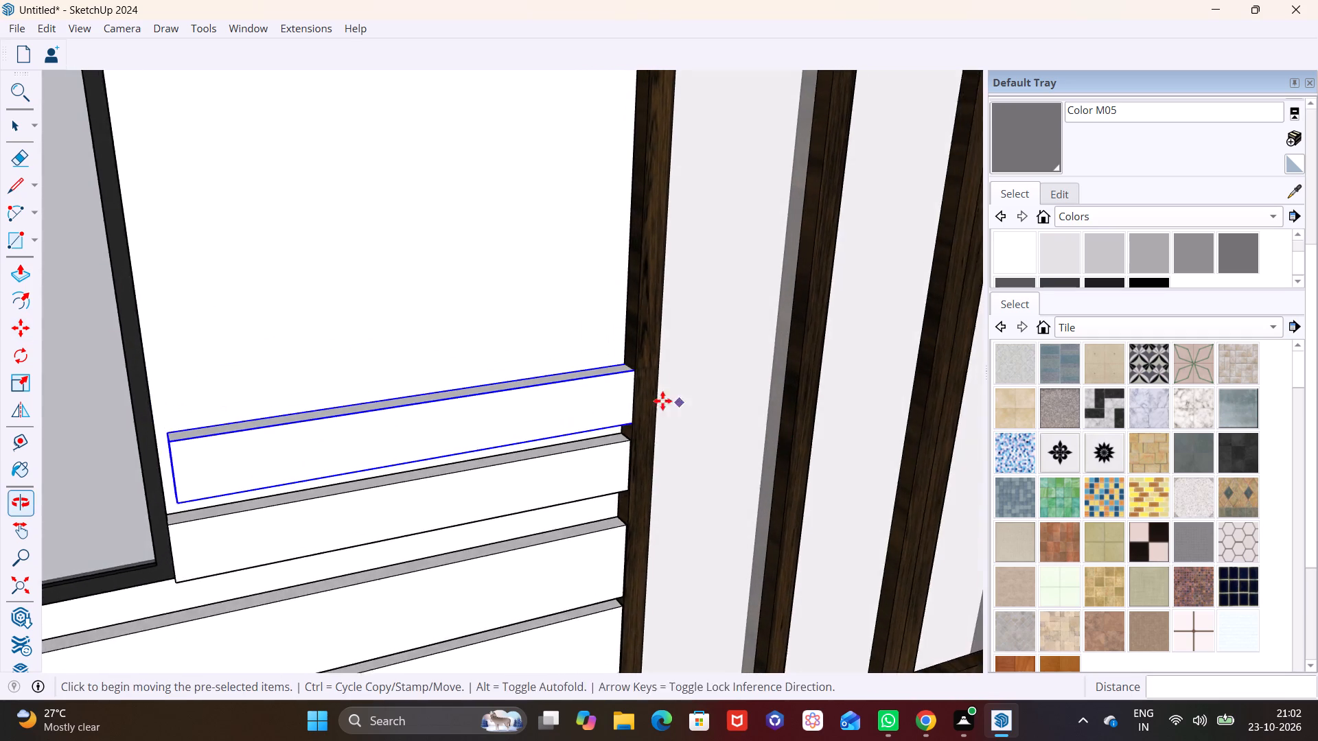
scroll(655, 400, up, 7)
middle_drag(627, 397, 599, 521)
click(601, 346)
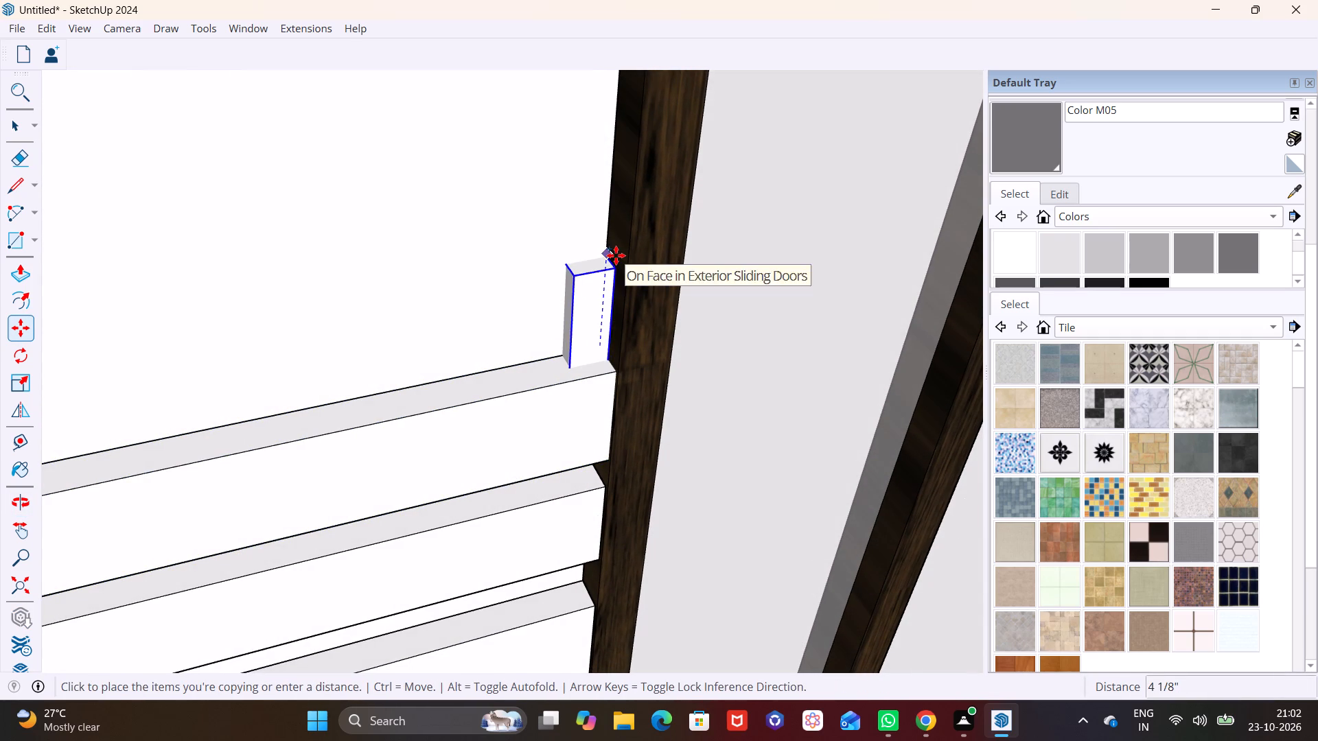
key(space)
key(m)
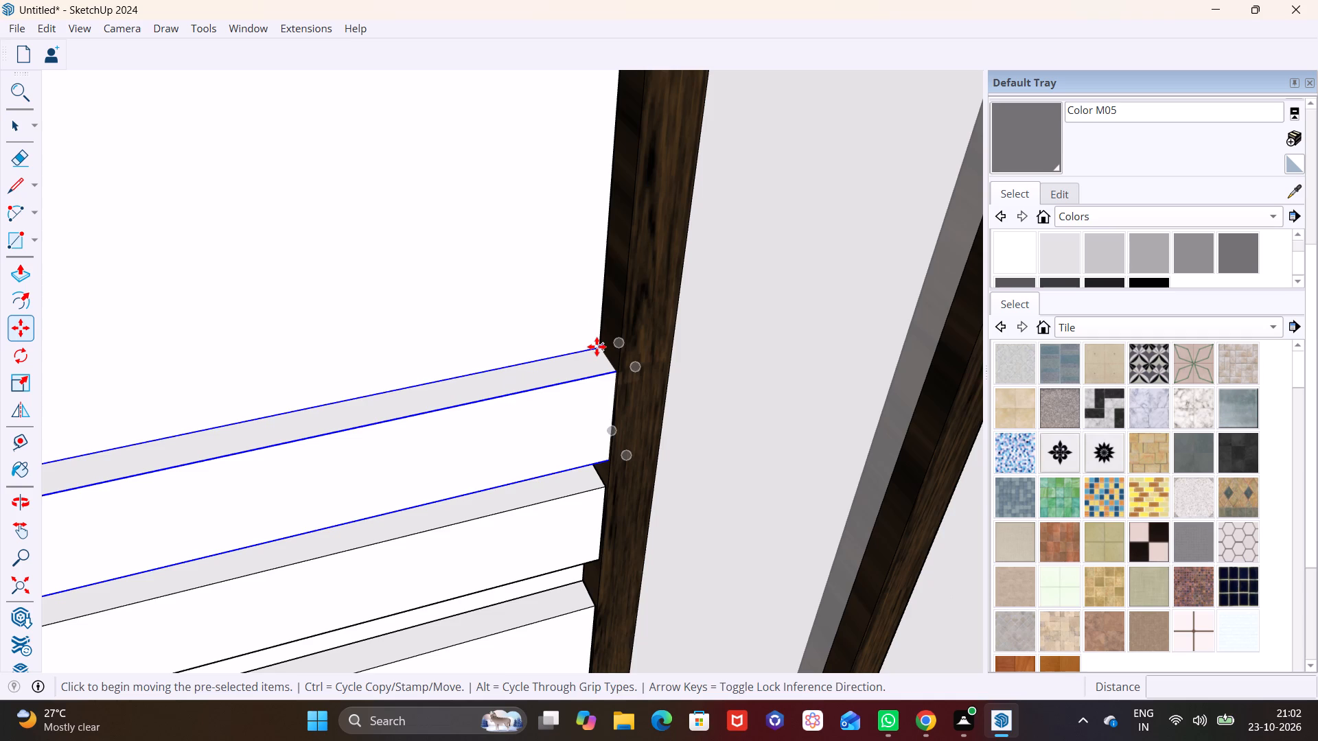
click(597, 346)
click(597, 232)
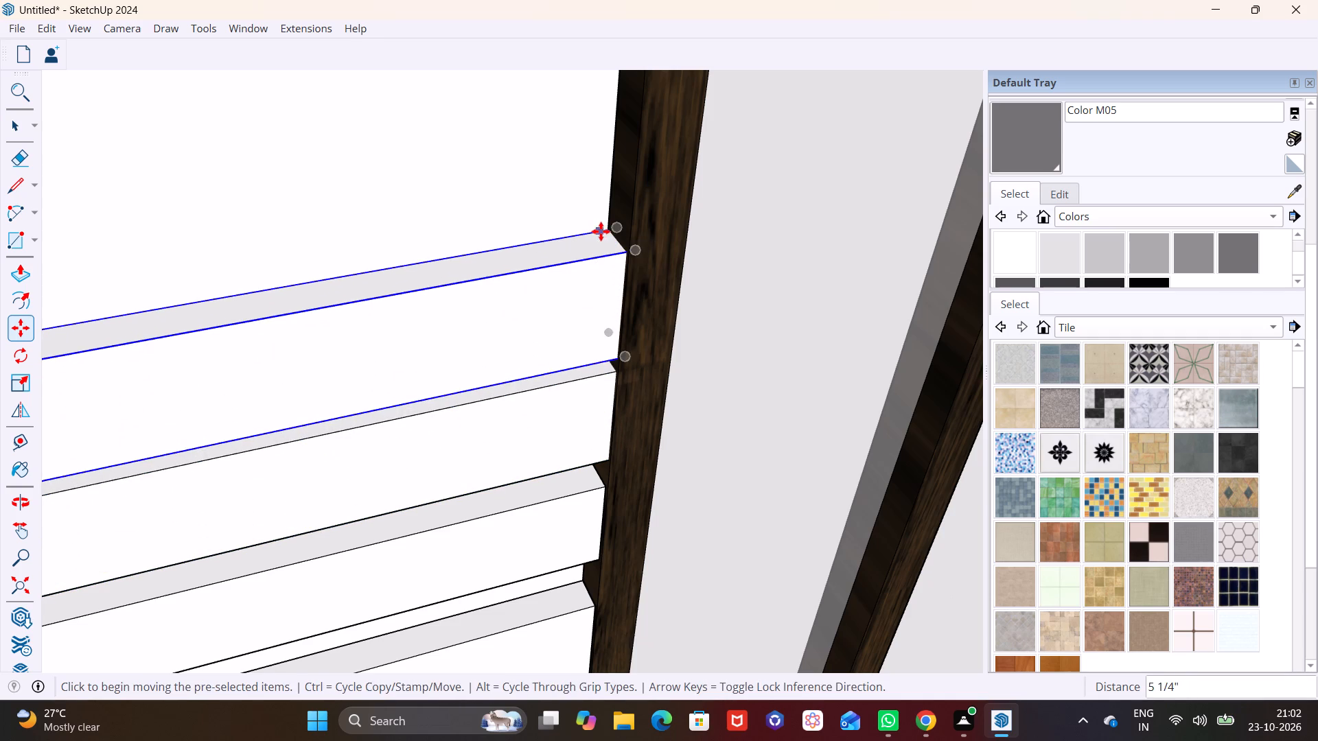
click(608, 228)
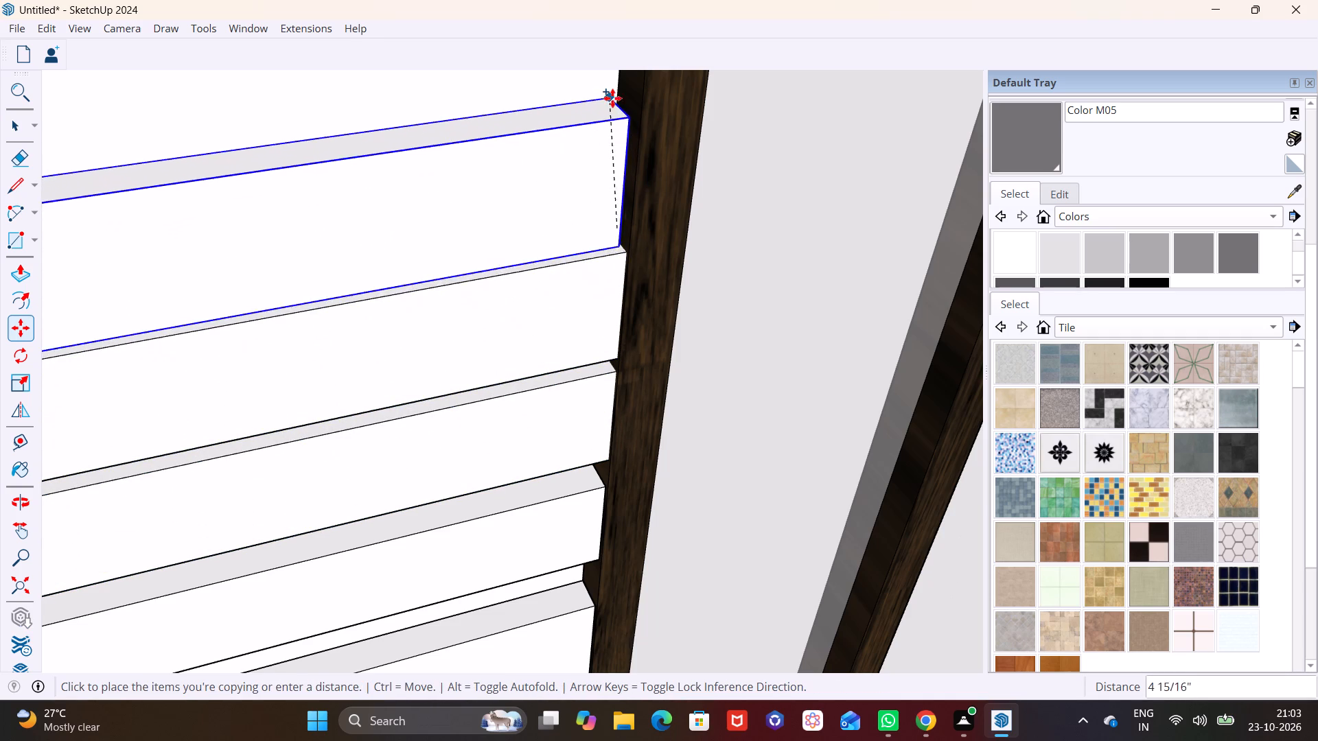
click(616, 89)
Continue the short-board stack upward with three more copies, spaced about 6", 5 7/16" and 5 3/4" apart.
scroll(618, 231, down, 6)
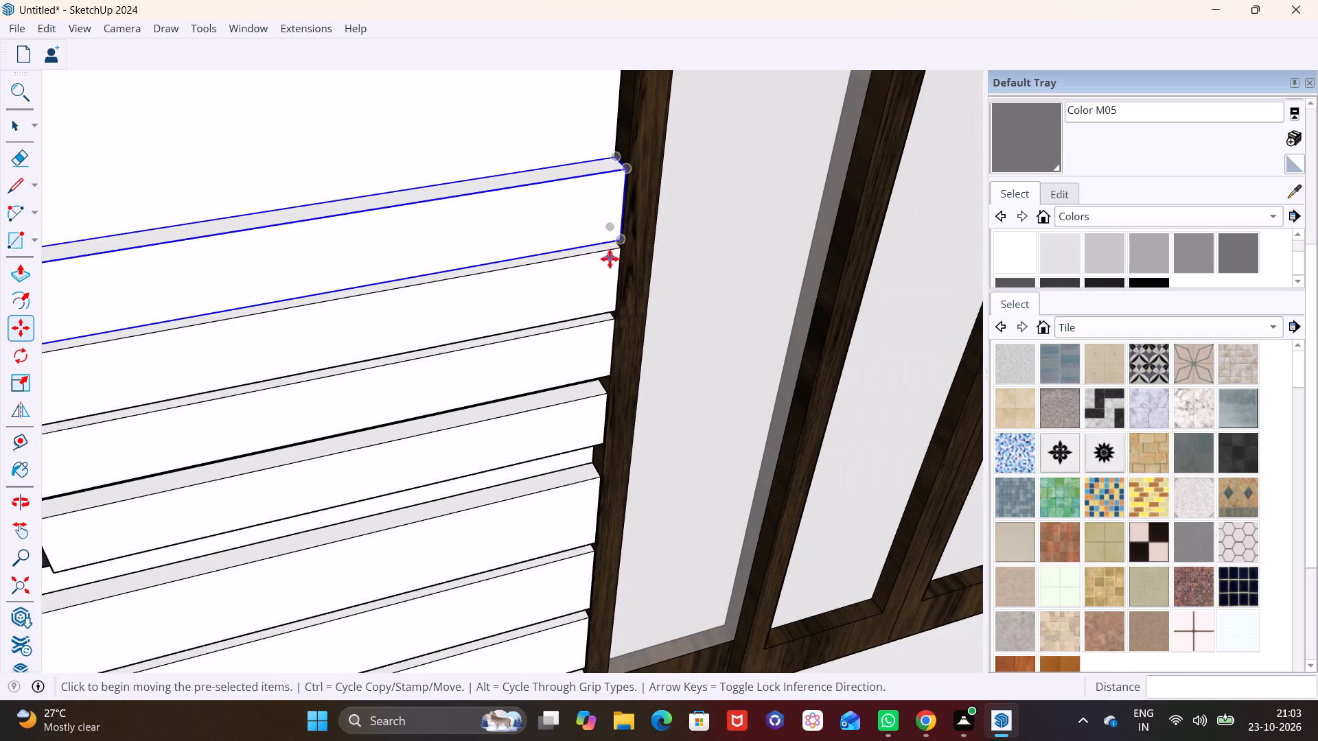
shift+middle_drag(577, 180, 594, 484)
click(628, 451)
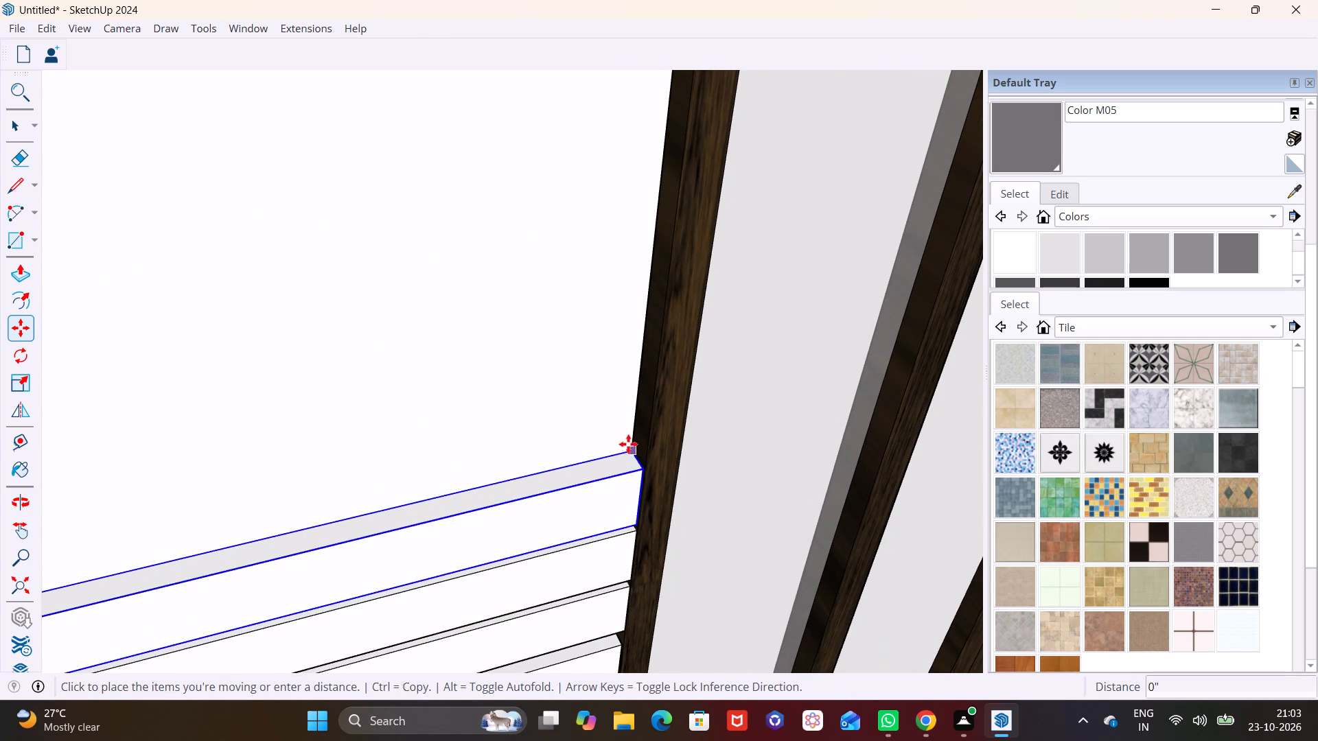
click(633, 369)
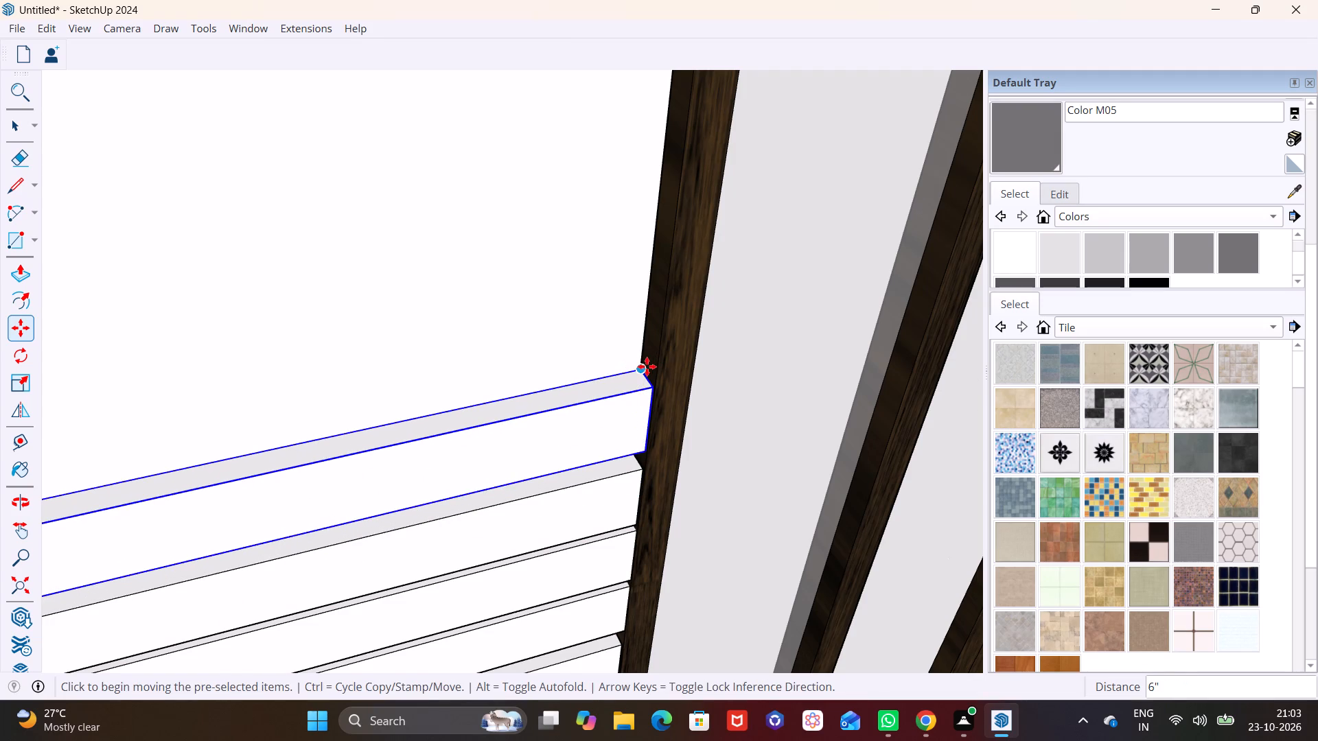
click(647, 366)
click(648, 284)
click(649, 284)
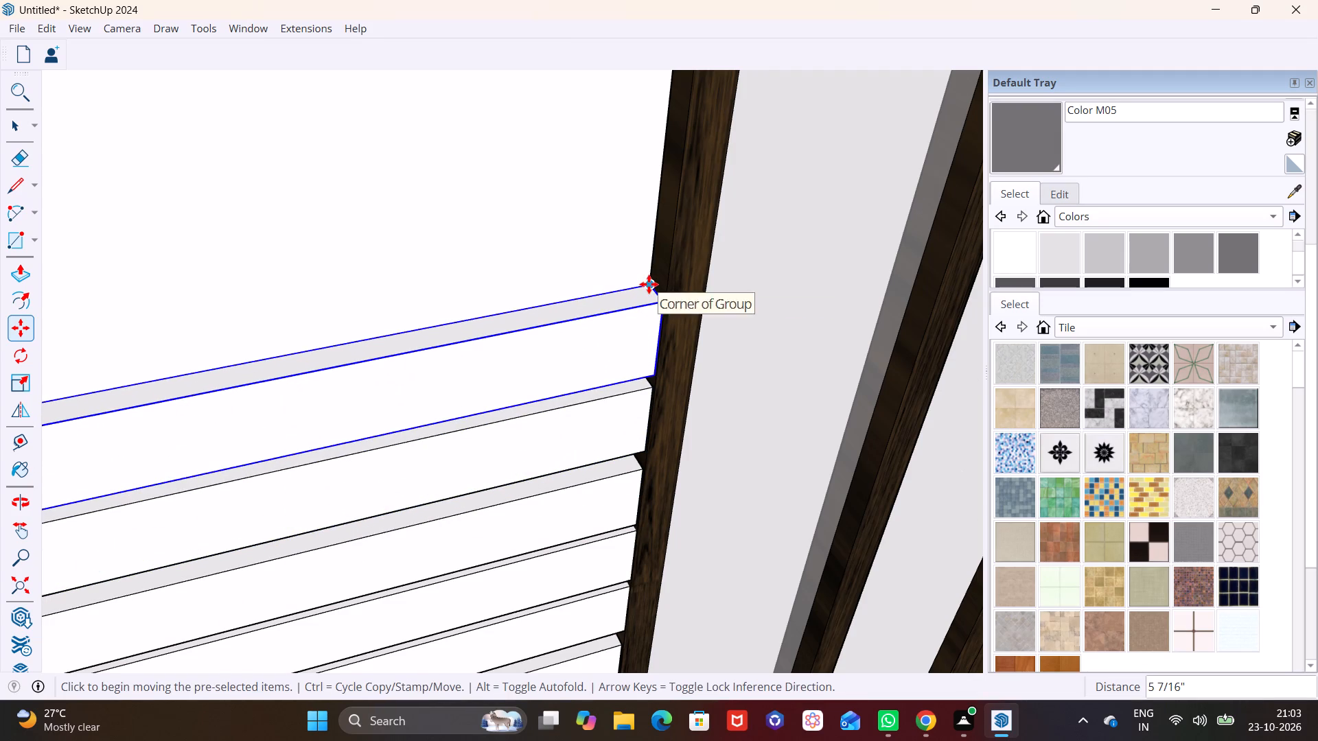
click(648, 283)
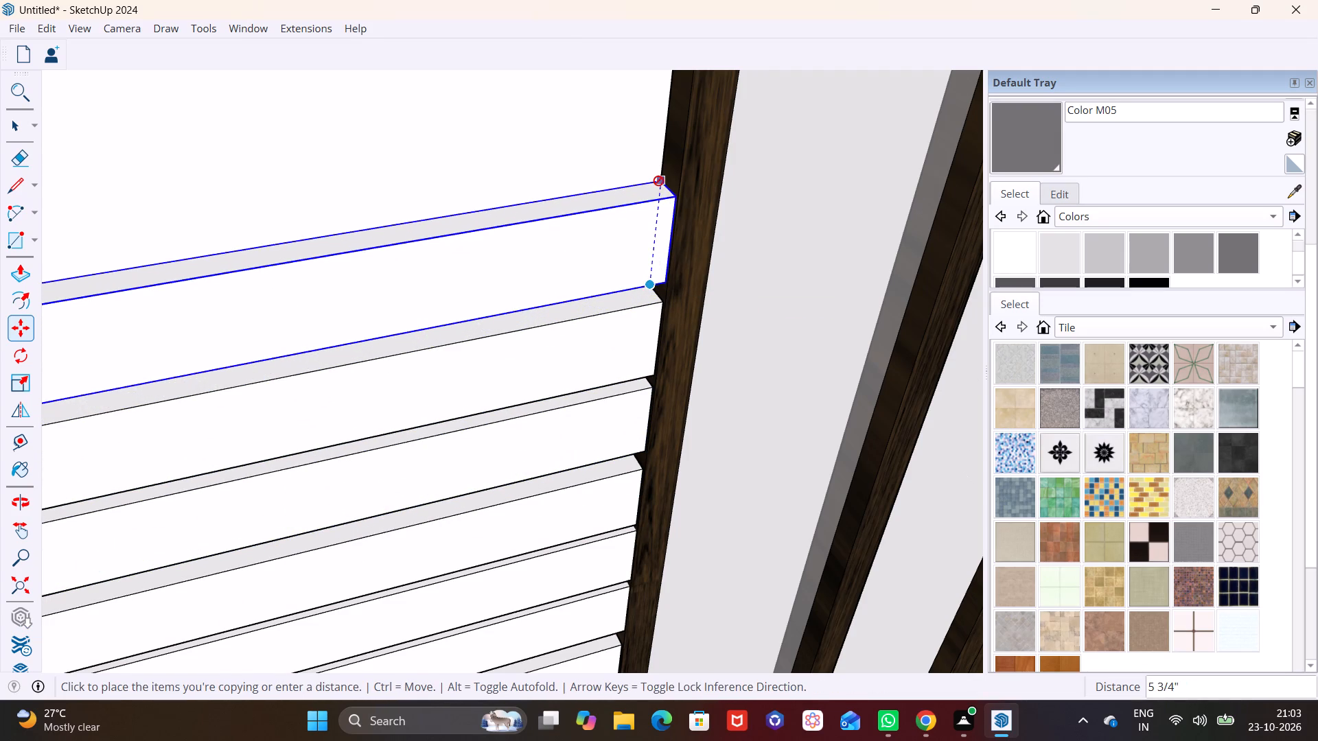
click(658, 180)
Move the second short board from the bottom about 13/16" sideways so its end meets the window frame.
scroll(649, 300, down, 7)
shift+middle_drag(607, 309, 643, 502)
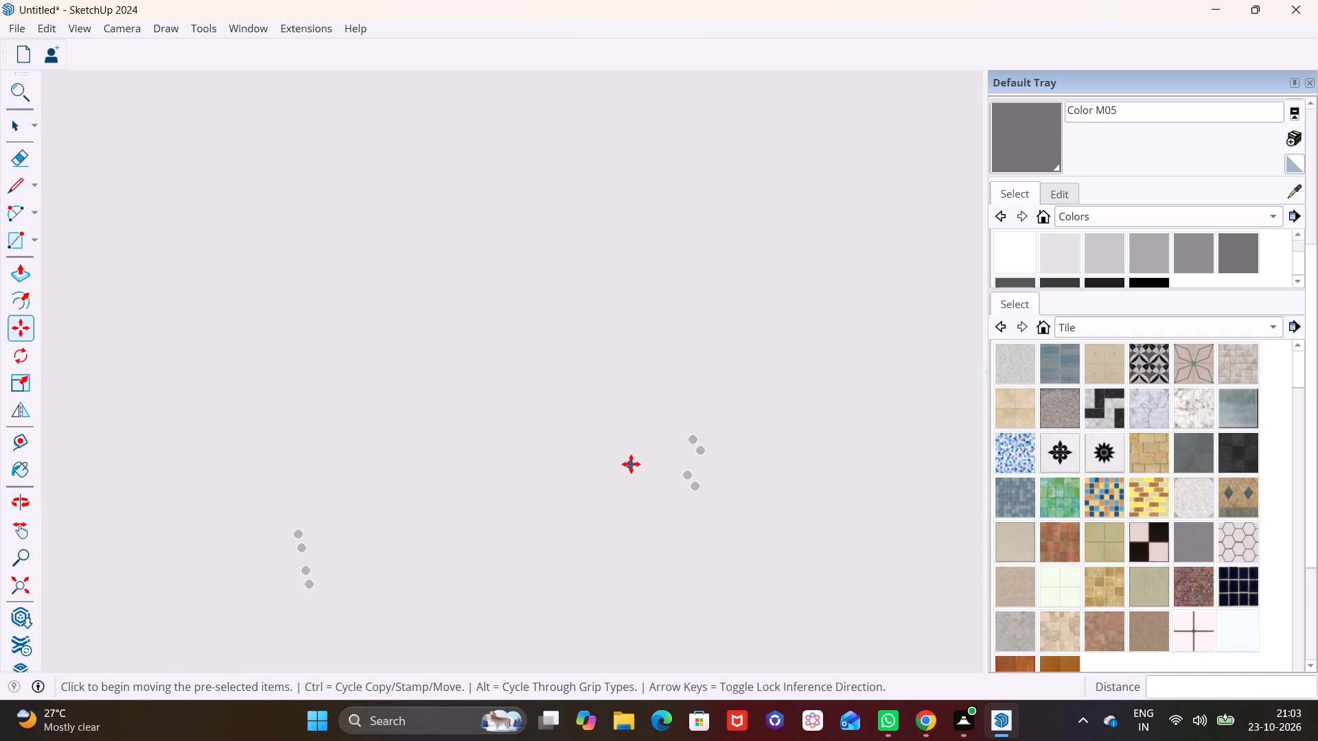
scroll(631, 464, down, 20)
scroll(631, 464, down, 17)
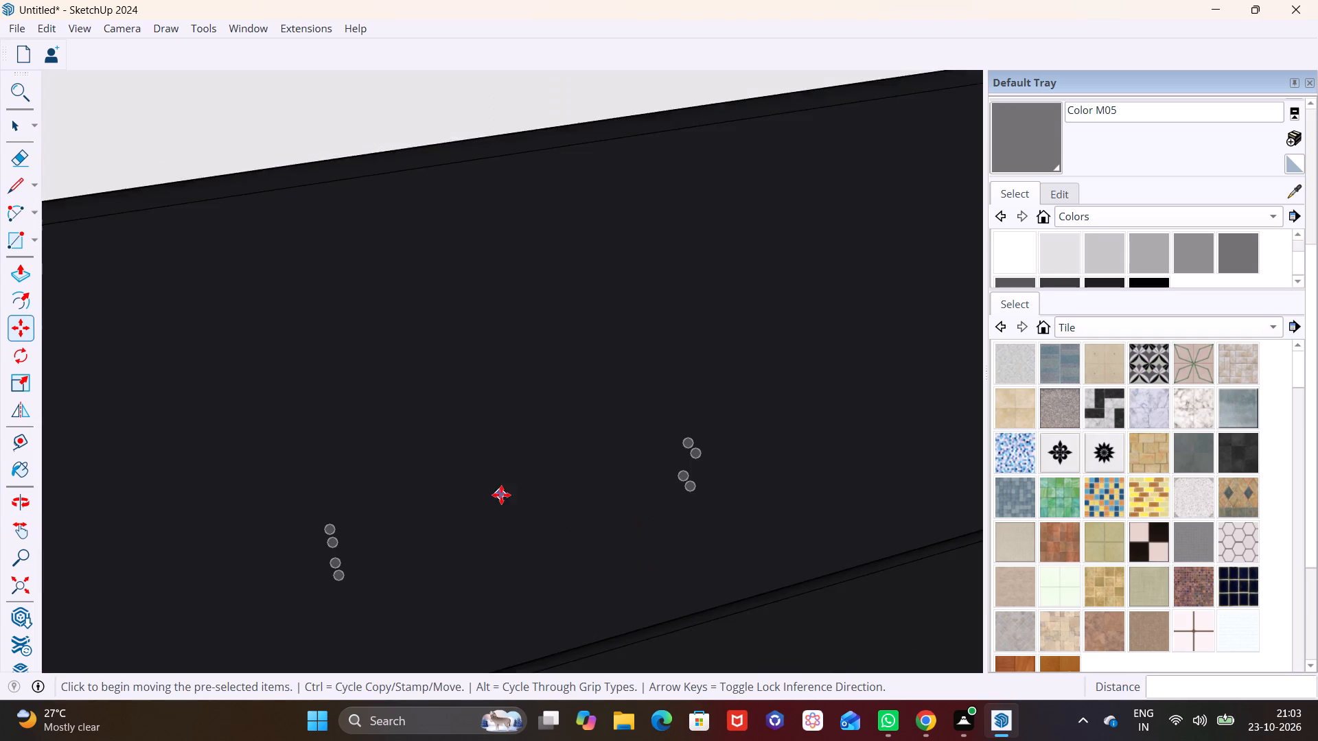
scroll(501, 495, down, 20)
scroll(501, 495, down, 18)
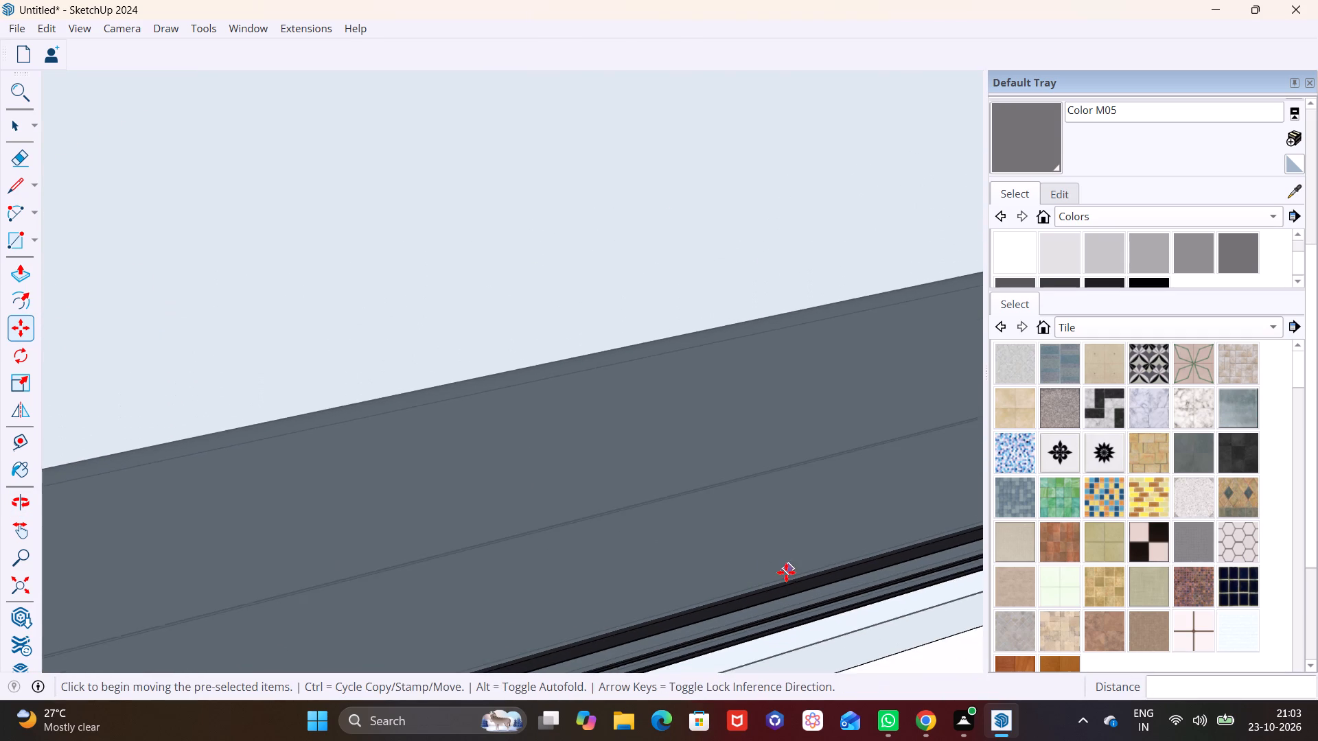
scroll(786, 572, down, 20)
scroll(786, 572, down, 18)
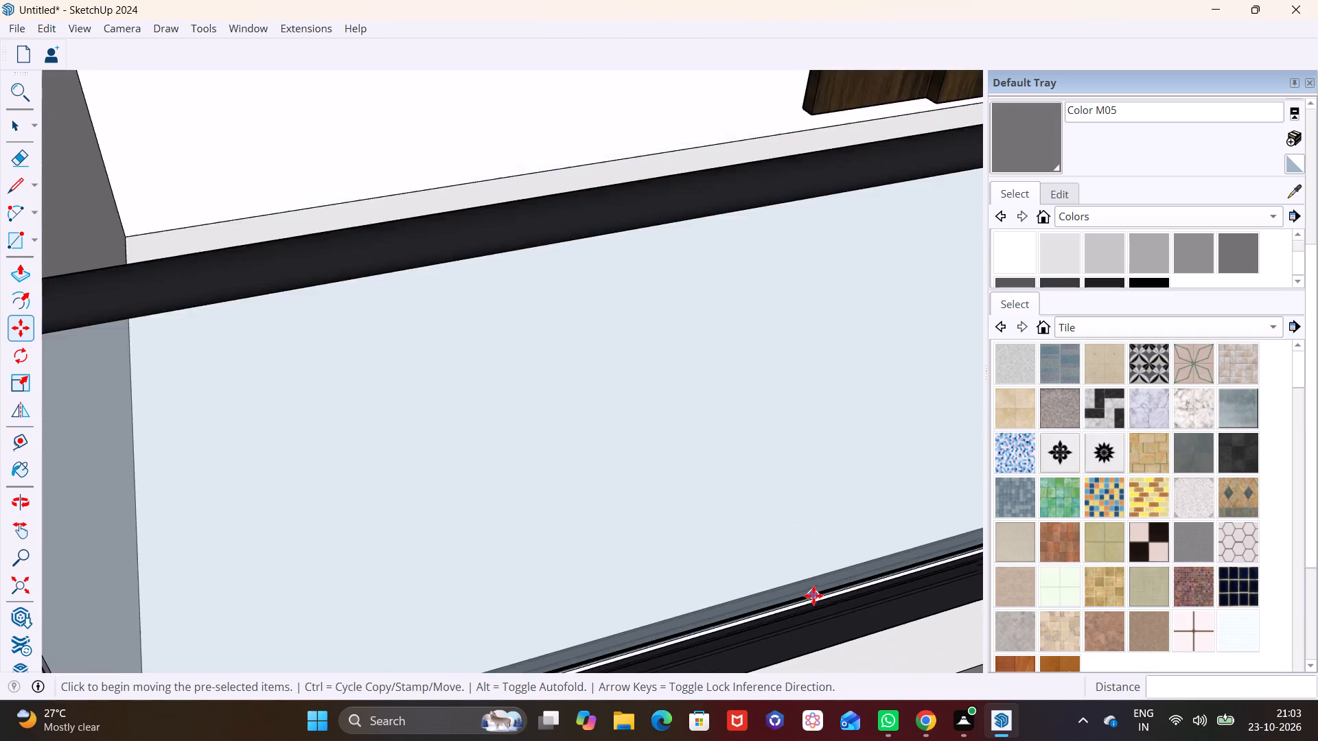
scroll(813, 596, down, 12)
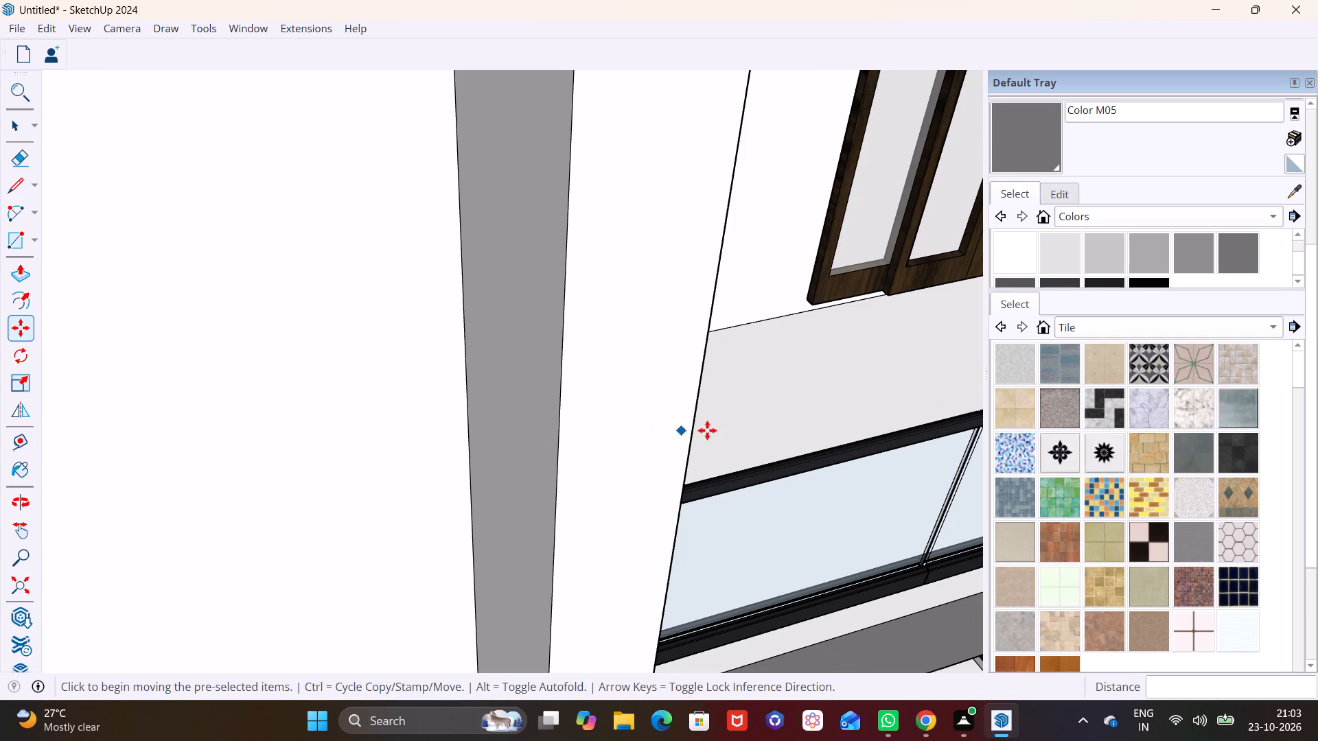
shift+middle_drag(707, 430, 359, 267)
middle_drag(643, 558, 575, 421)
scroll(440, 455, up, 3)
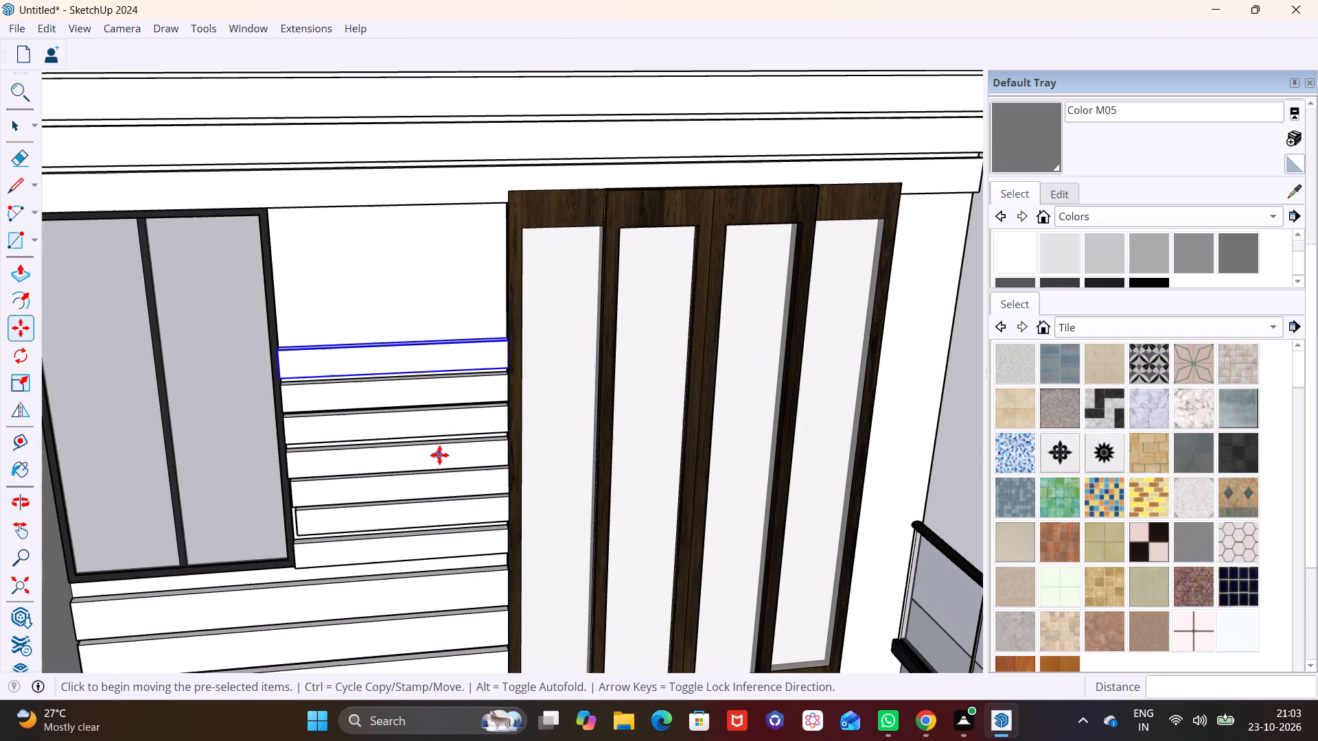
scroll(397, 521, up, 2)
scroll(304, 530, up, 4)
middle_drag(288, 535, 352, 495)
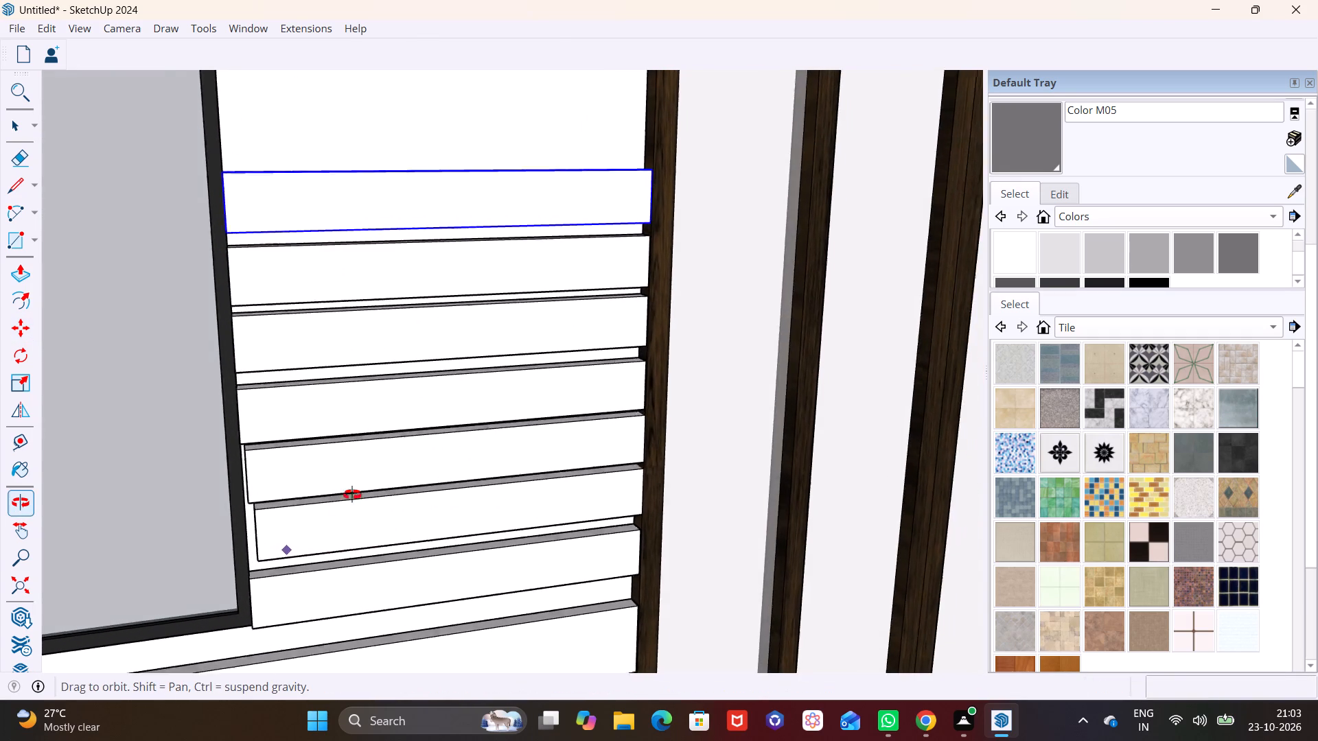
middle_drag(352, 495, 378, 474)
scroll(275, 545, up, 2)
shift+middle_drag(276, 548, 252, 405)
key(space)
click(257, 404)
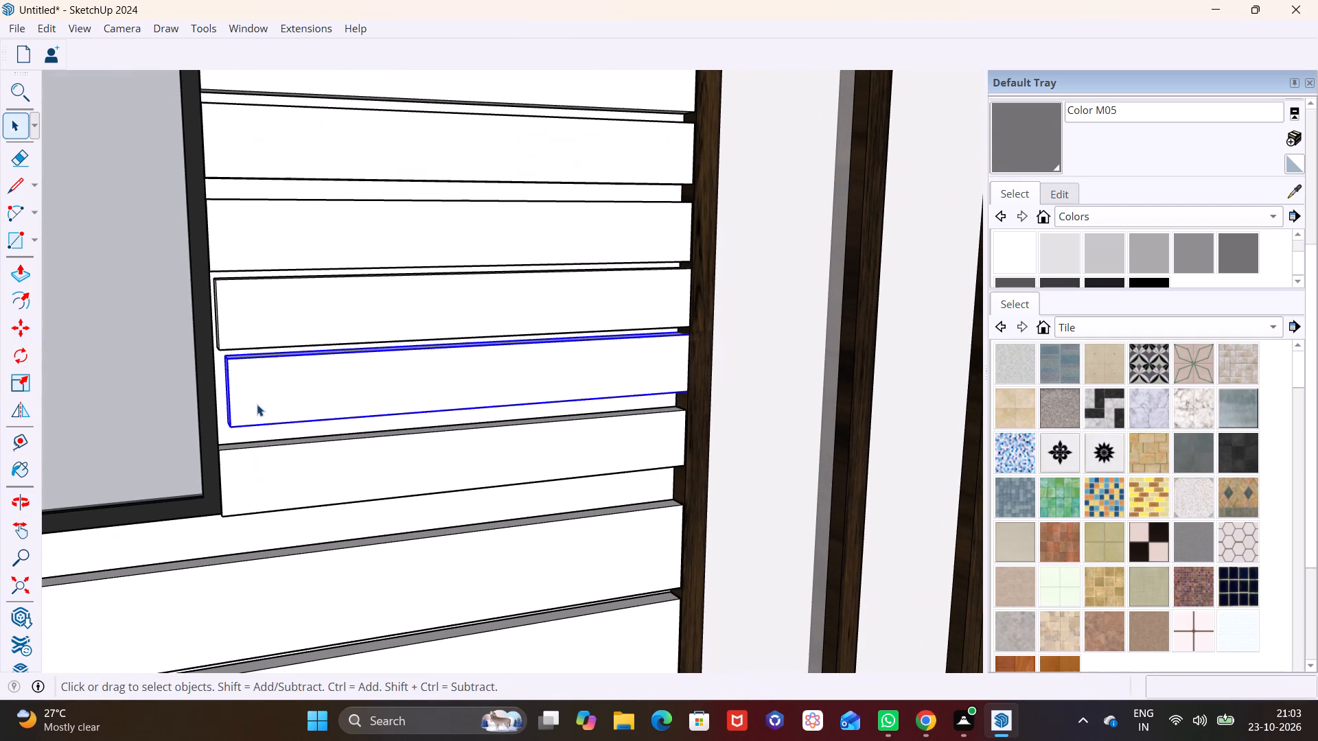
key(m)
click(235, 427)
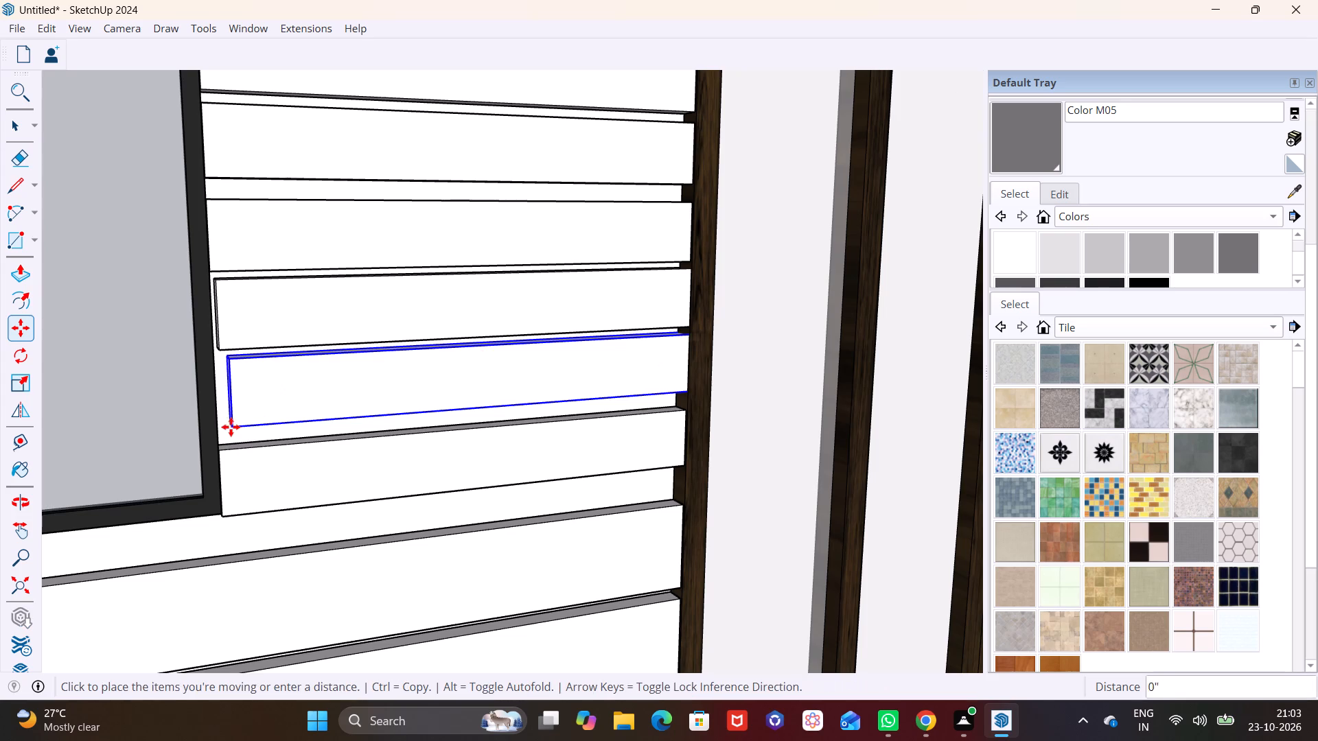
click(218, 430)
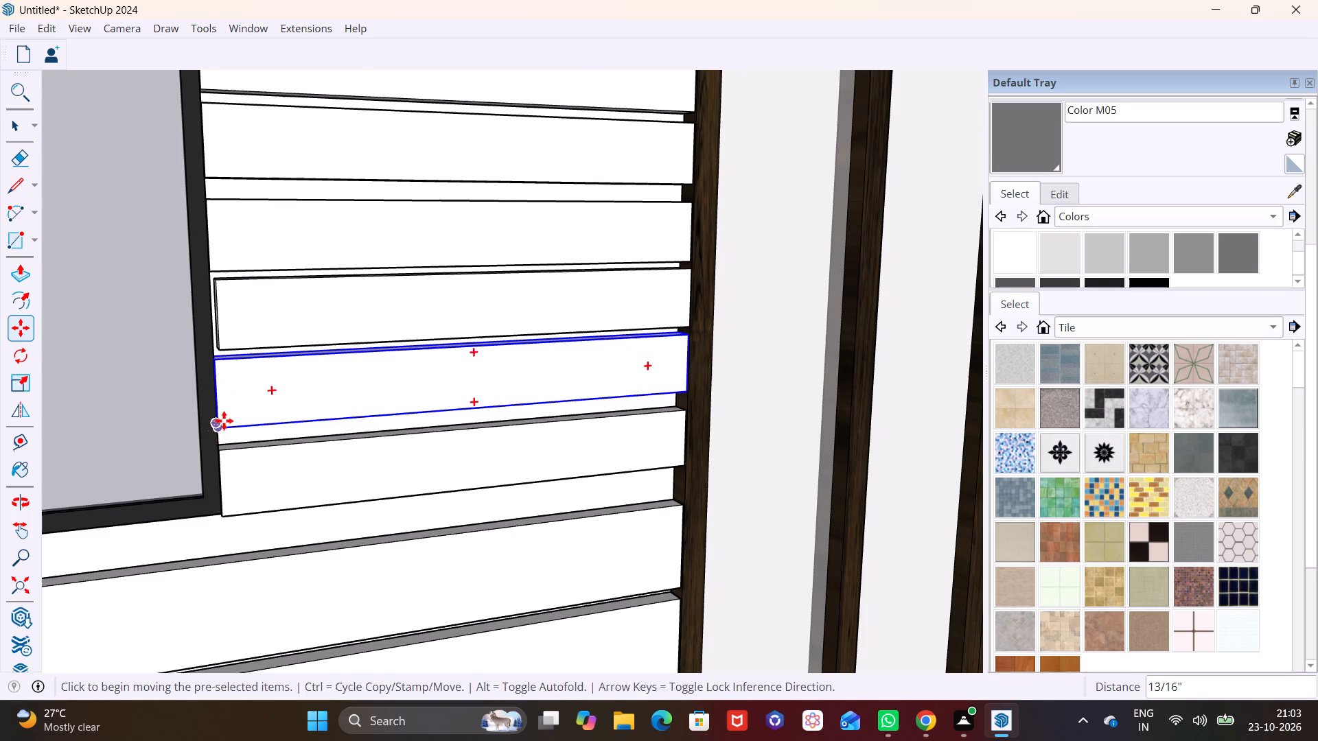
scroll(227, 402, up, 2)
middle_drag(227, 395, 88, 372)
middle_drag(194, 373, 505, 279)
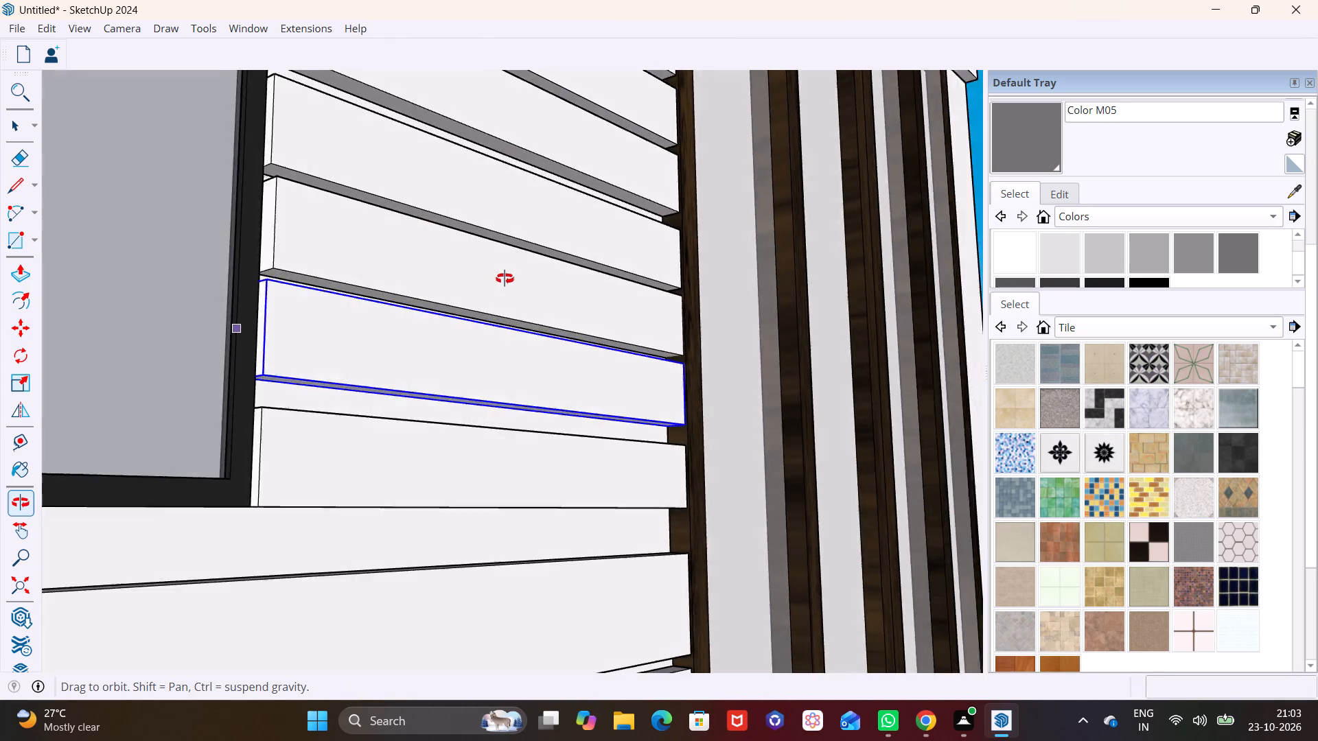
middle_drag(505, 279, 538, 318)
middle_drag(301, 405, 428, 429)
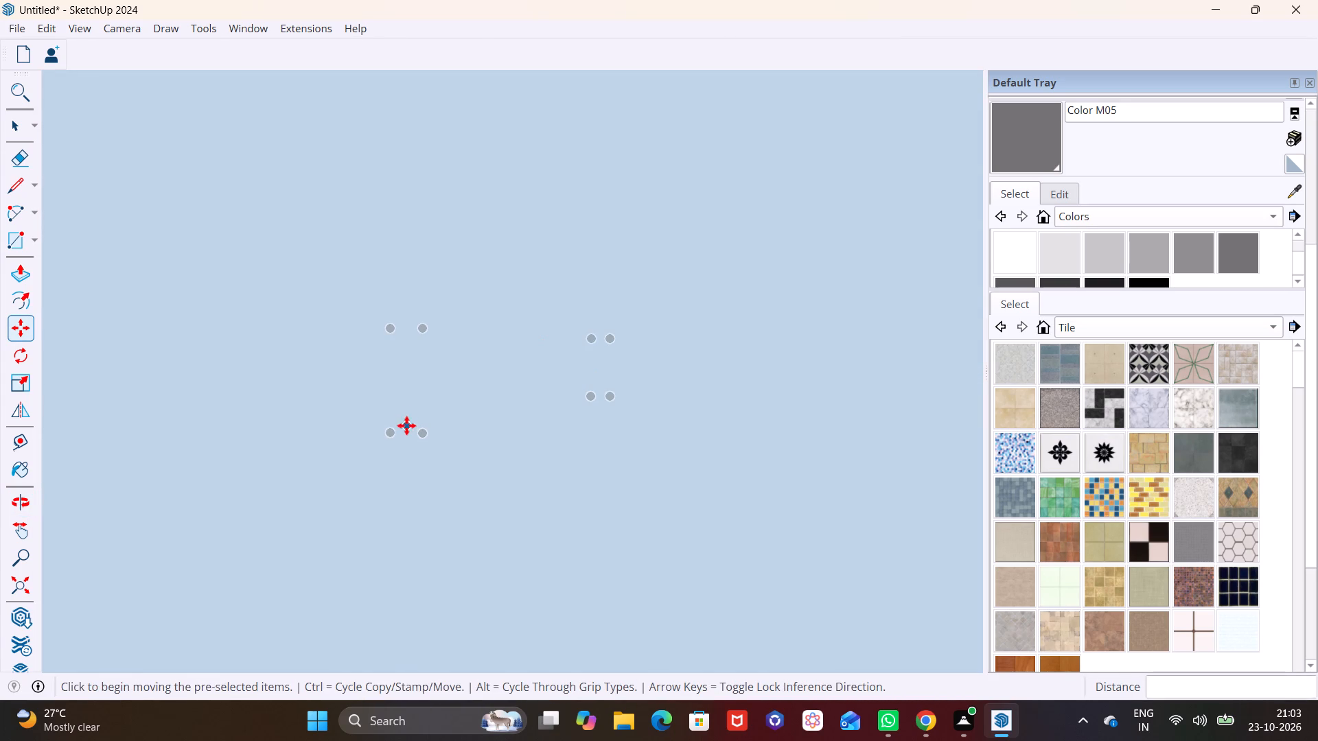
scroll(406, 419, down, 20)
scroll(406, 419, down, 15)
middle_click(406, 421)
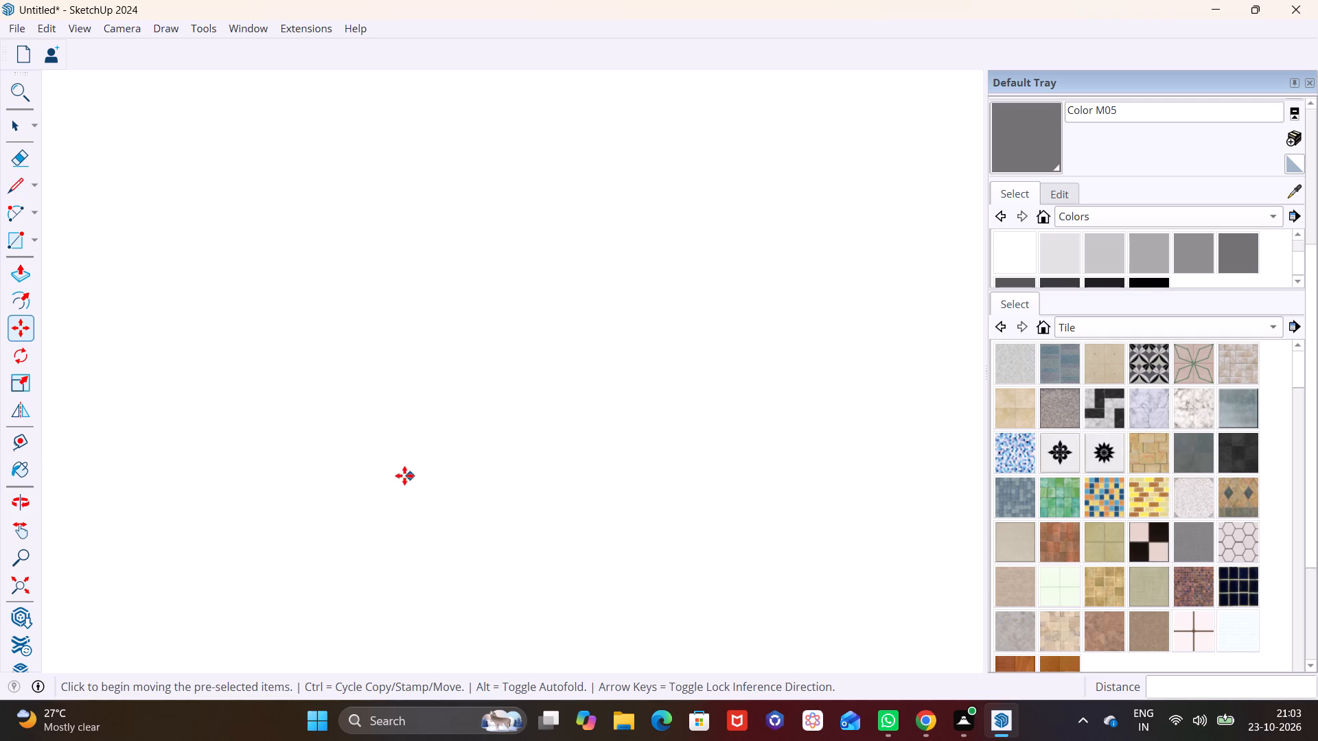
Copy the top short board upward twice between the window and sliding door frame, placing the first copy about 6 1/4" higher.
scroll(404, 475, down, 4)
scroll(575, 687, down, 20)
scroll(575, 687, down, 5)
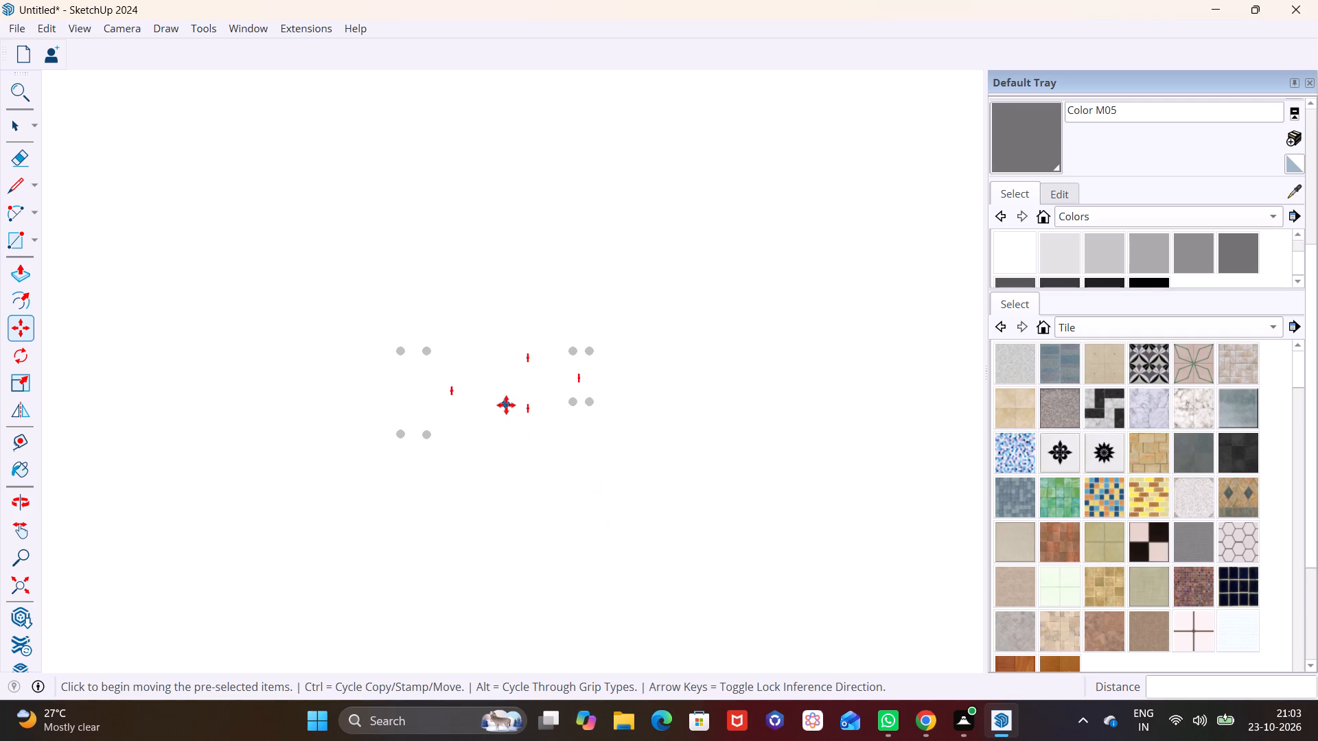
scroll(506, 405, down, 20)
scroll(506, 405, down, 20)
scroll(506, 405, down, 2)
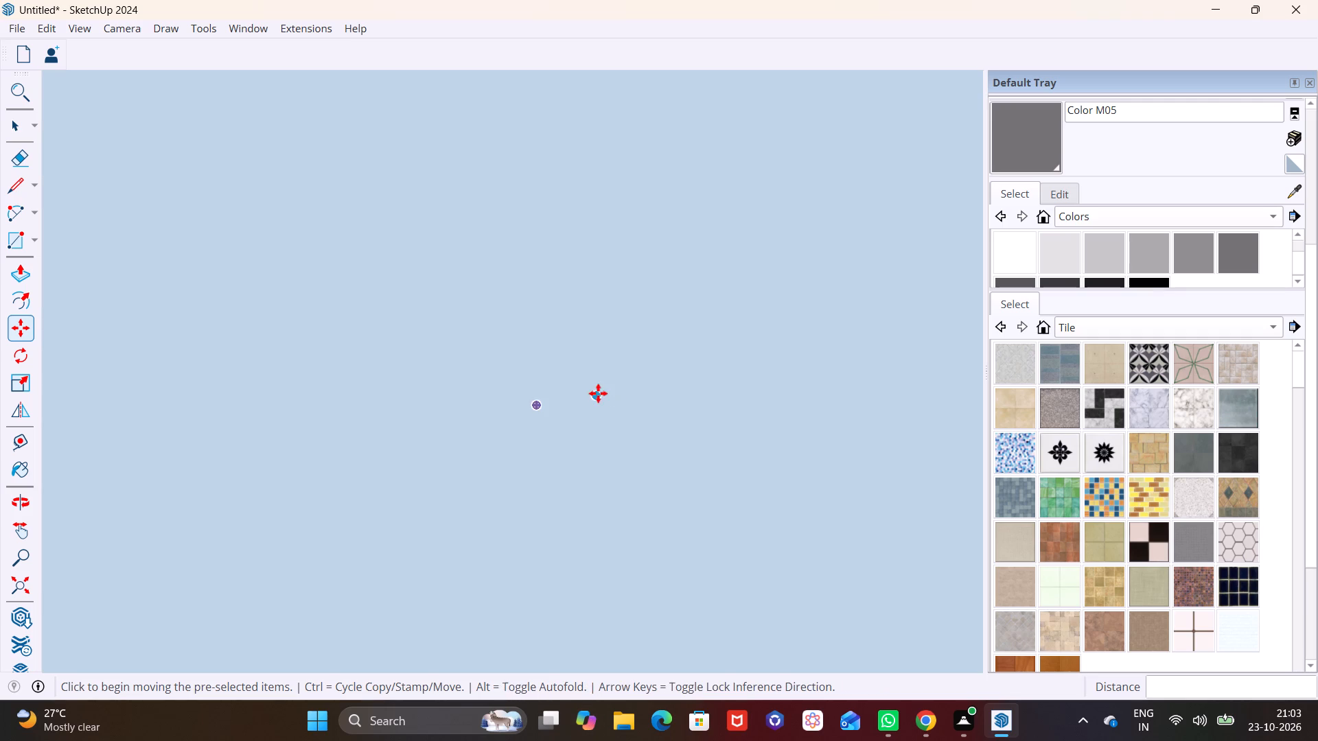
scroll(598, 393, down, 20)
scroll(598, 393, down, 20)
scroll(598, 393, down, 2)
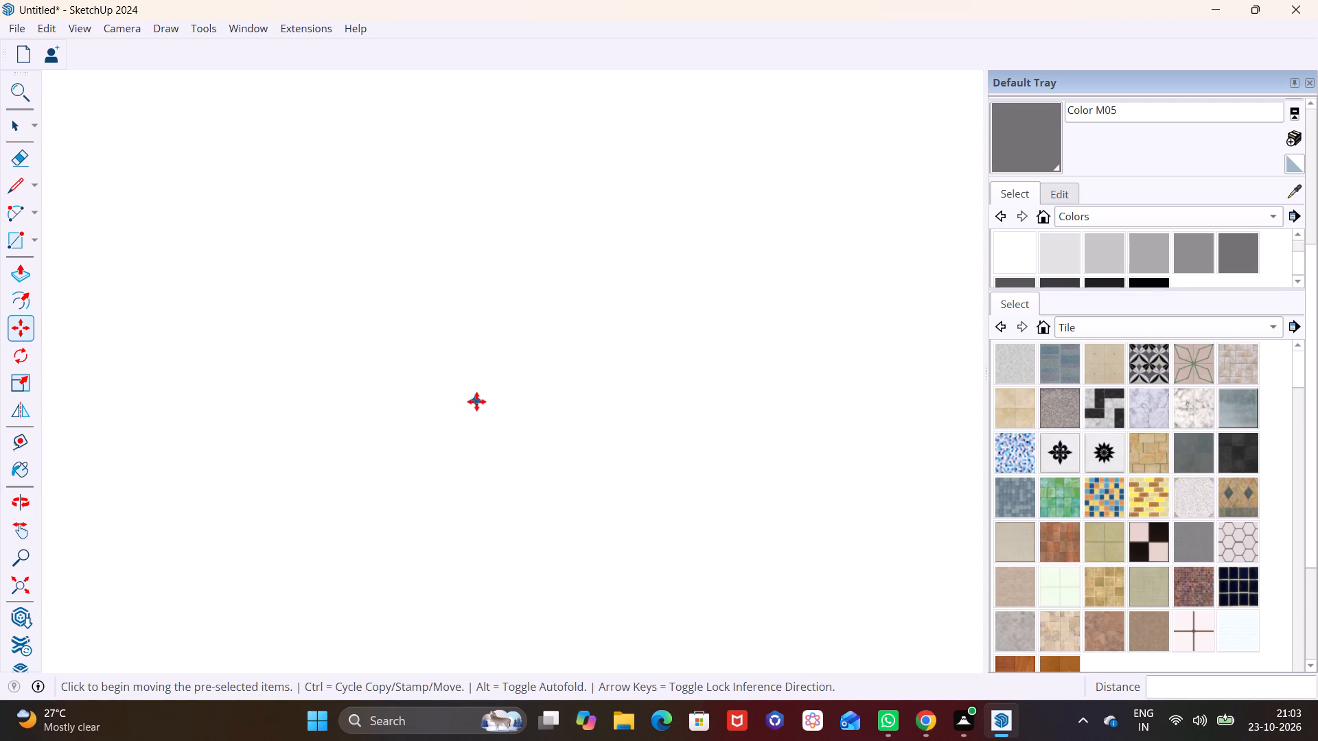
scroll(476, 401, down, 20)
scroll(476, 401, down, 20)
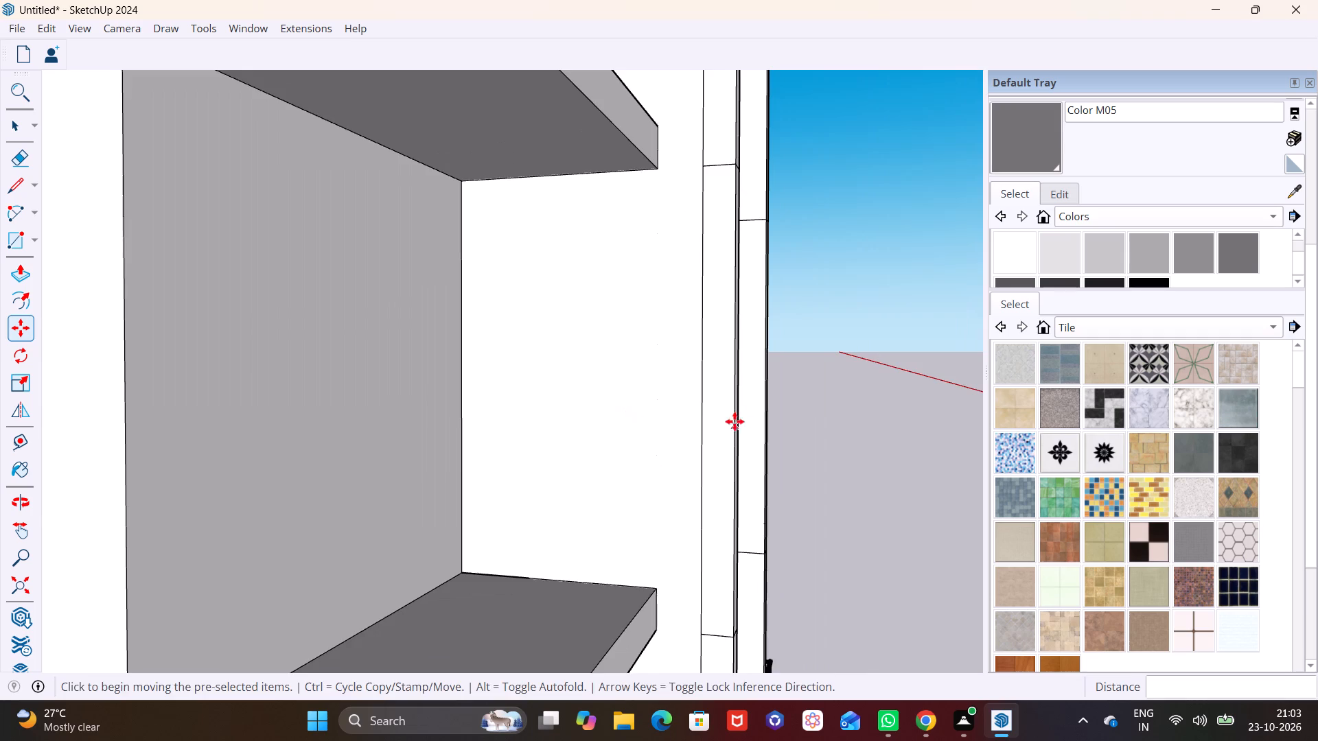
middle_drag(741, 424, 496, 444)
scroll(624, 421, down, 4)
middle_drag(696, 417, 439, 417)
scroll(510, 416, up, 3)
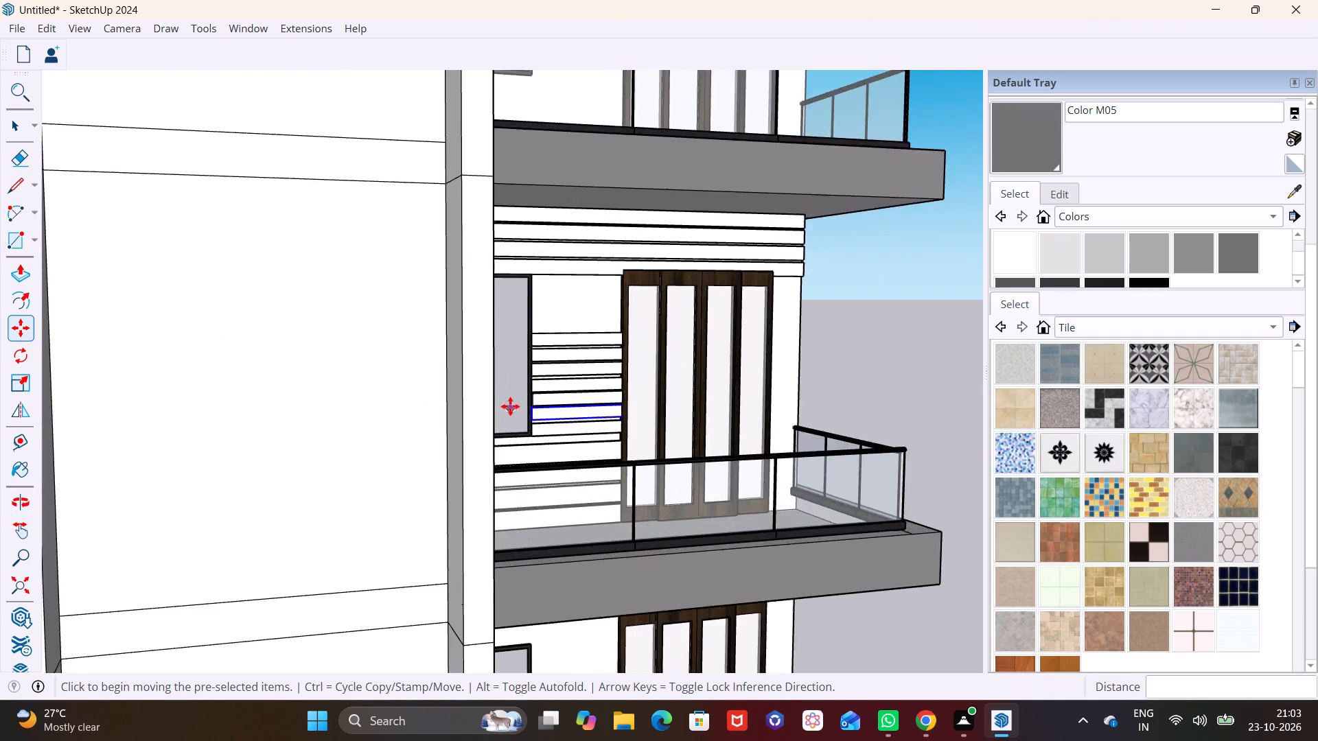
scroll(510, 406, up, 7)
key(space)
click(608, 231)
scroll(616, 313, up, 1)
middle_drag(614, 314, 430, 283)
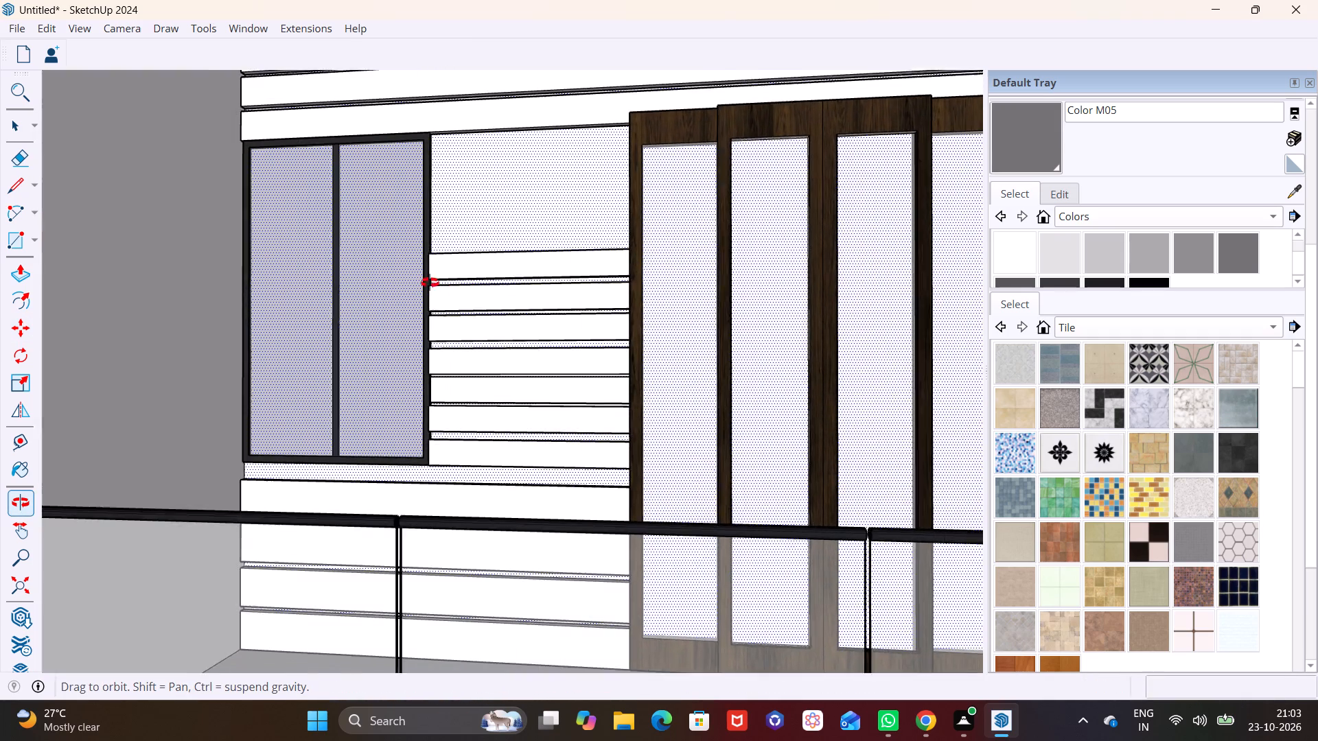
middle_drag(430, 283, 484, 309)
scroll(516, 283, up, 5)
shift+middle_drag(585, 267, 549, 320)
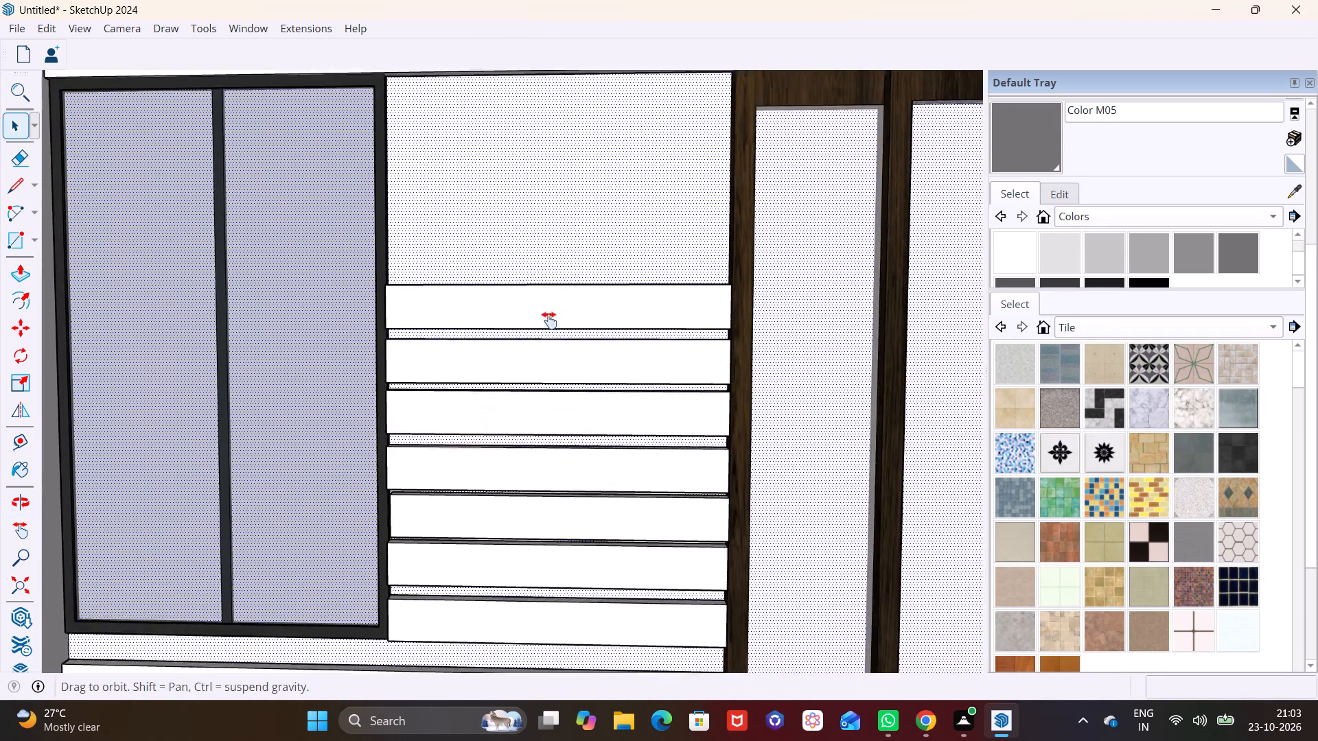
shift+middle_drag(549, 320, 517, 347)
middle_drag(533, 354, 516, 451)
click(541, 363)
shift+middle_drag(575, 322, 530, 427)
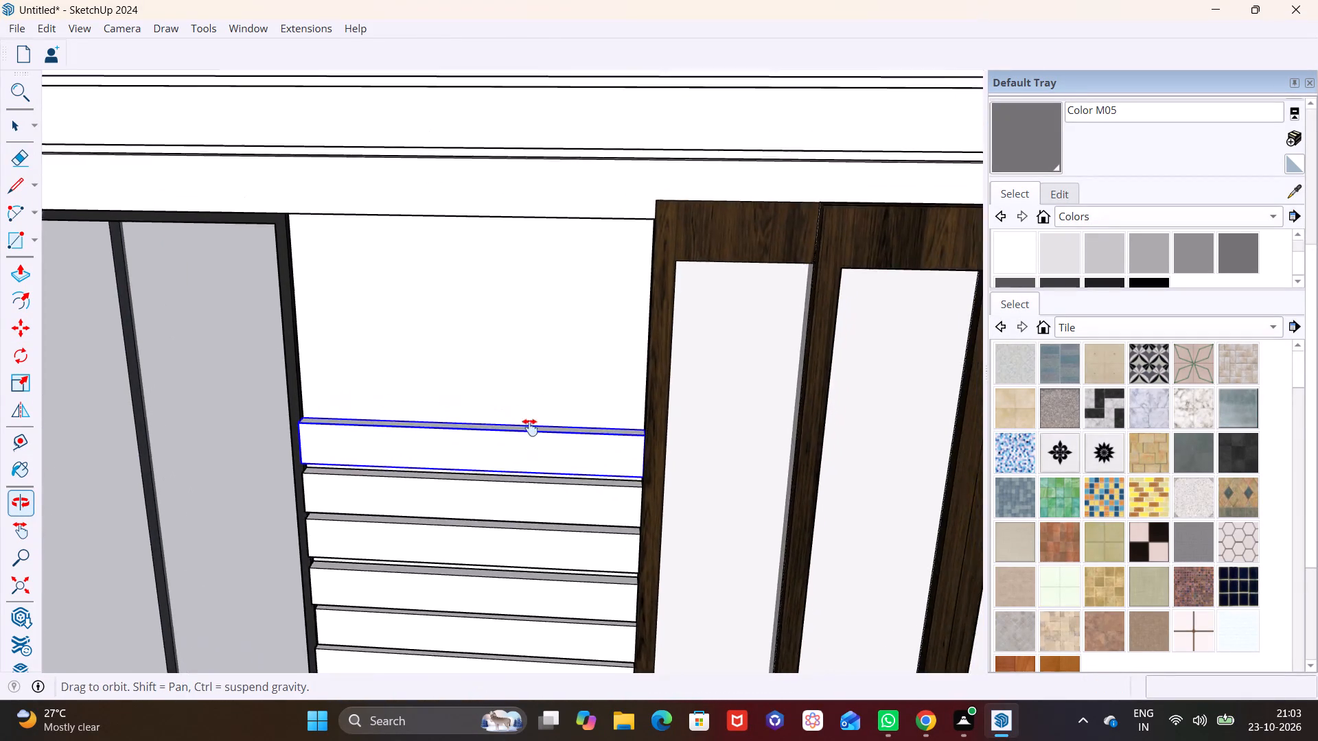
shift+middle_drag(530, 427, 526, 440)
scroll(586, 457, up, 8)
key(m)
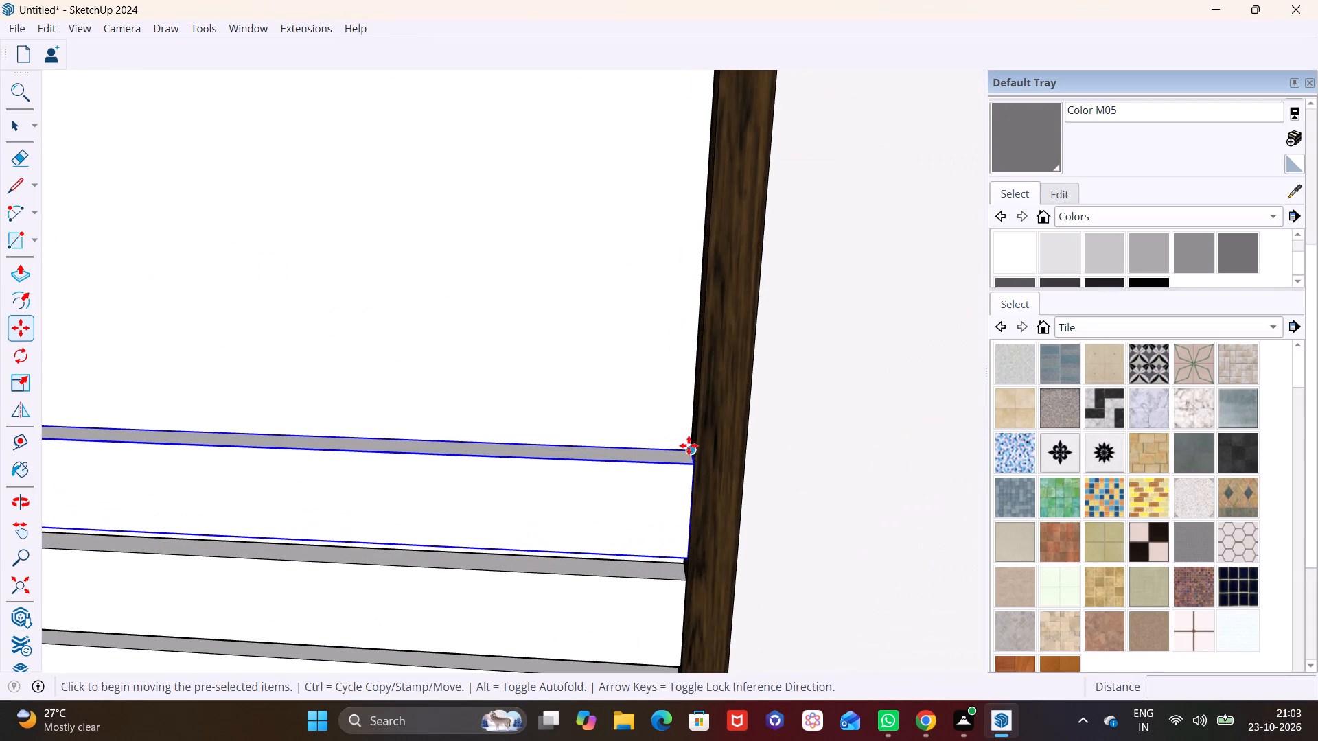
click(689, 445)
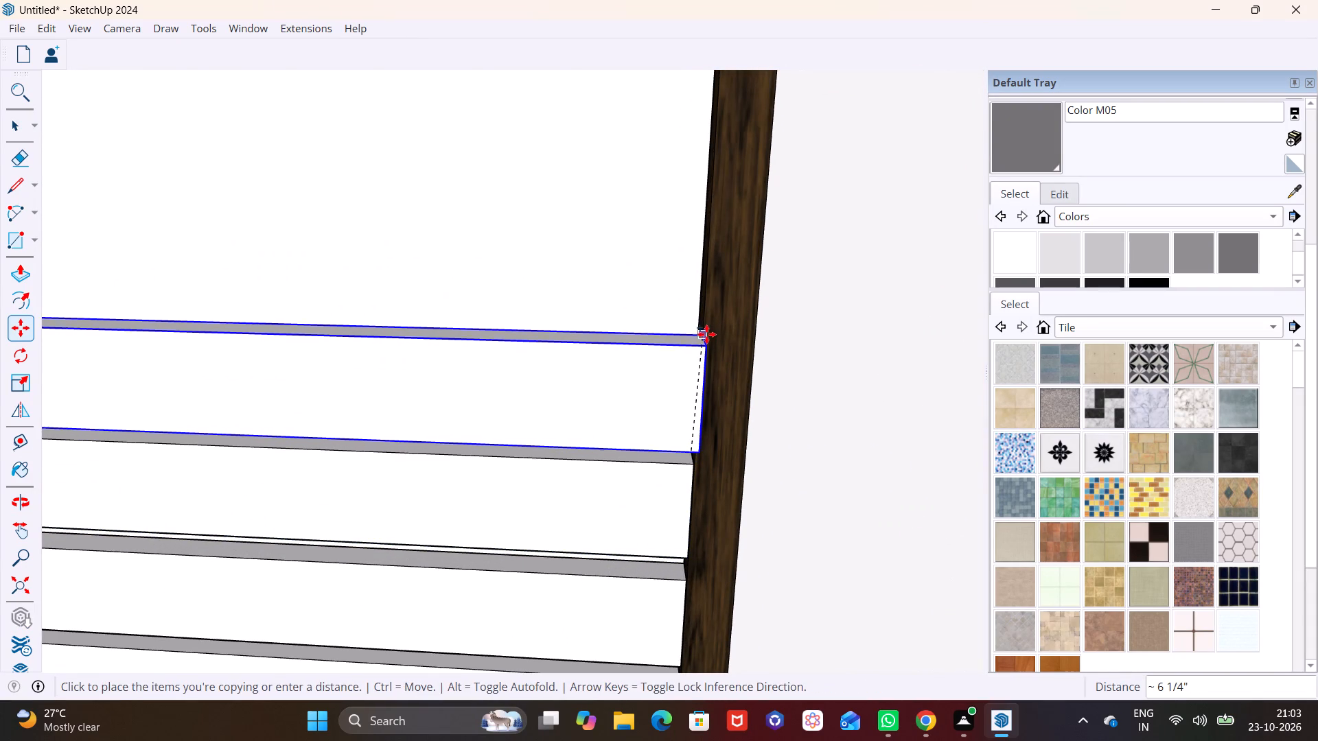
click(706, 334)
click(701, 333)
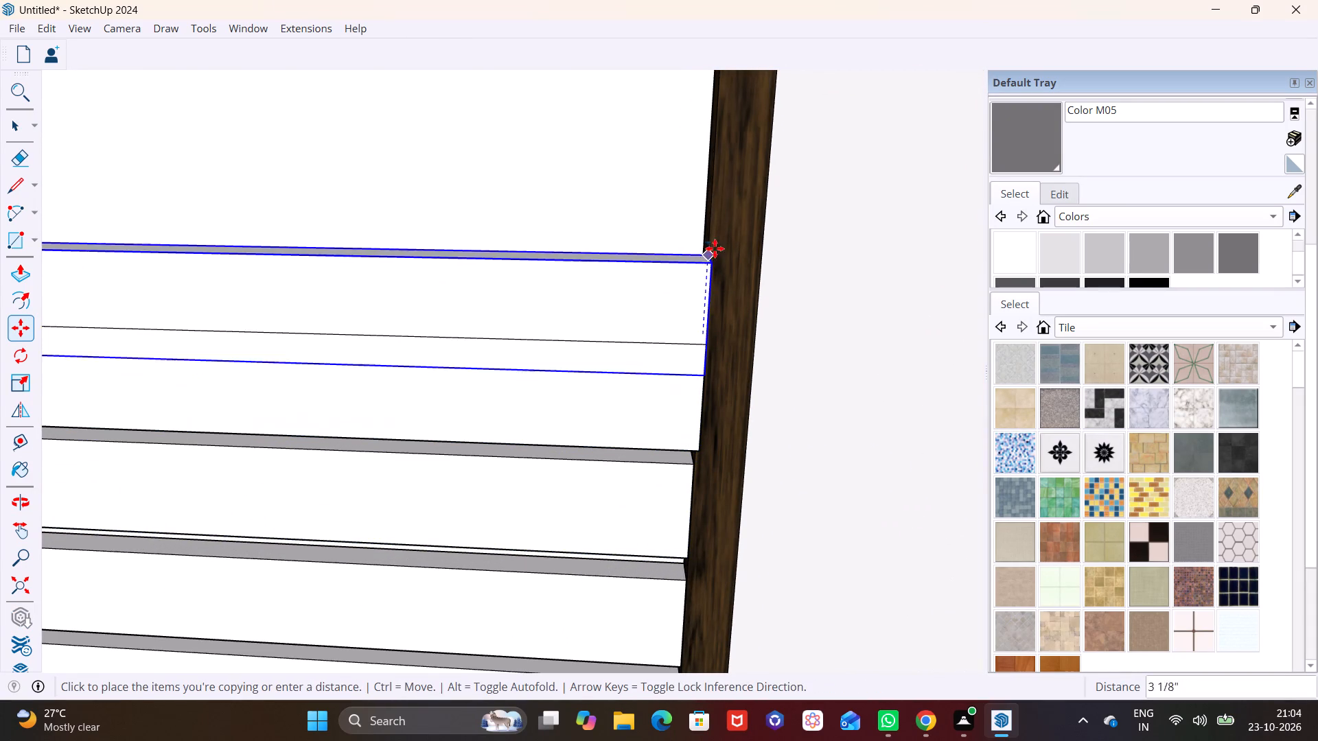
click(723, 207)
Copy the top short board upward twice more, about 5" and 5 1/2" apart, filling the gap below the long boards.
shift+middle_drag(687, 261, 673, 388)
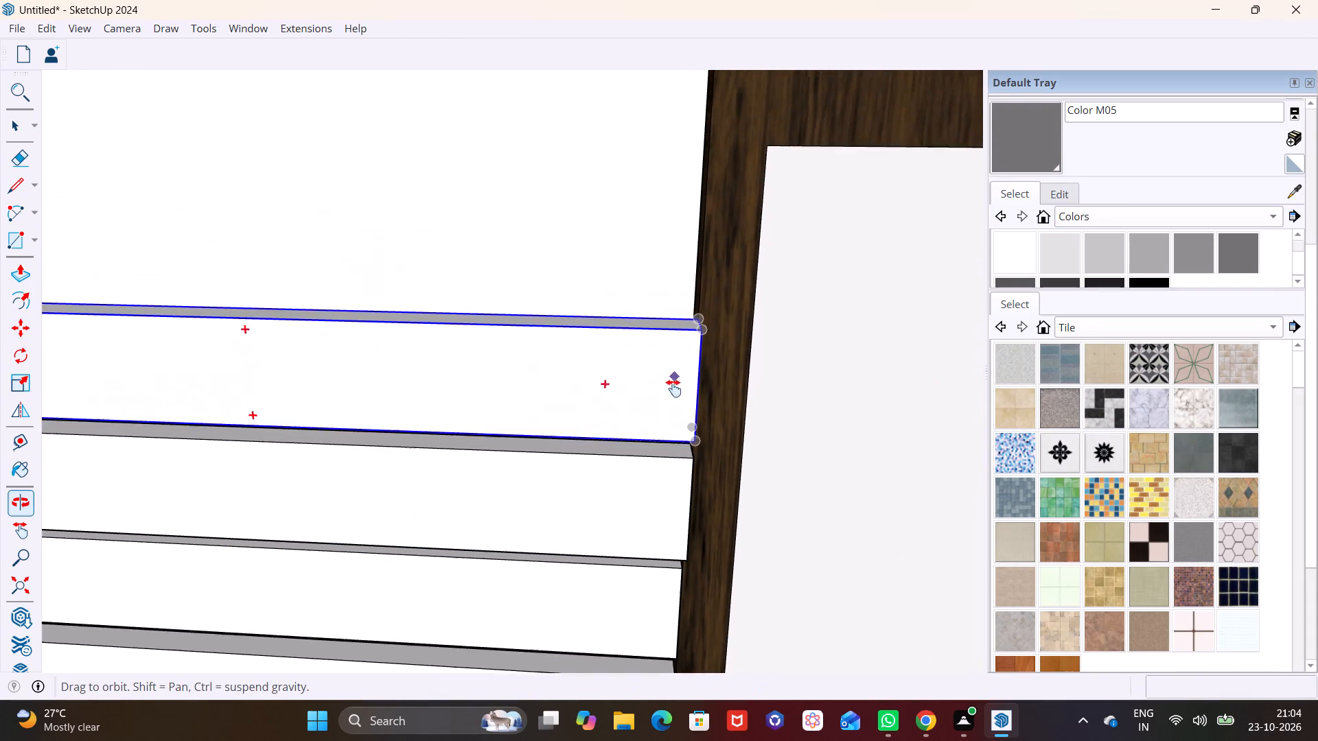
shift+middle_drag(673, 388, 662, 525)
click(686, 464)
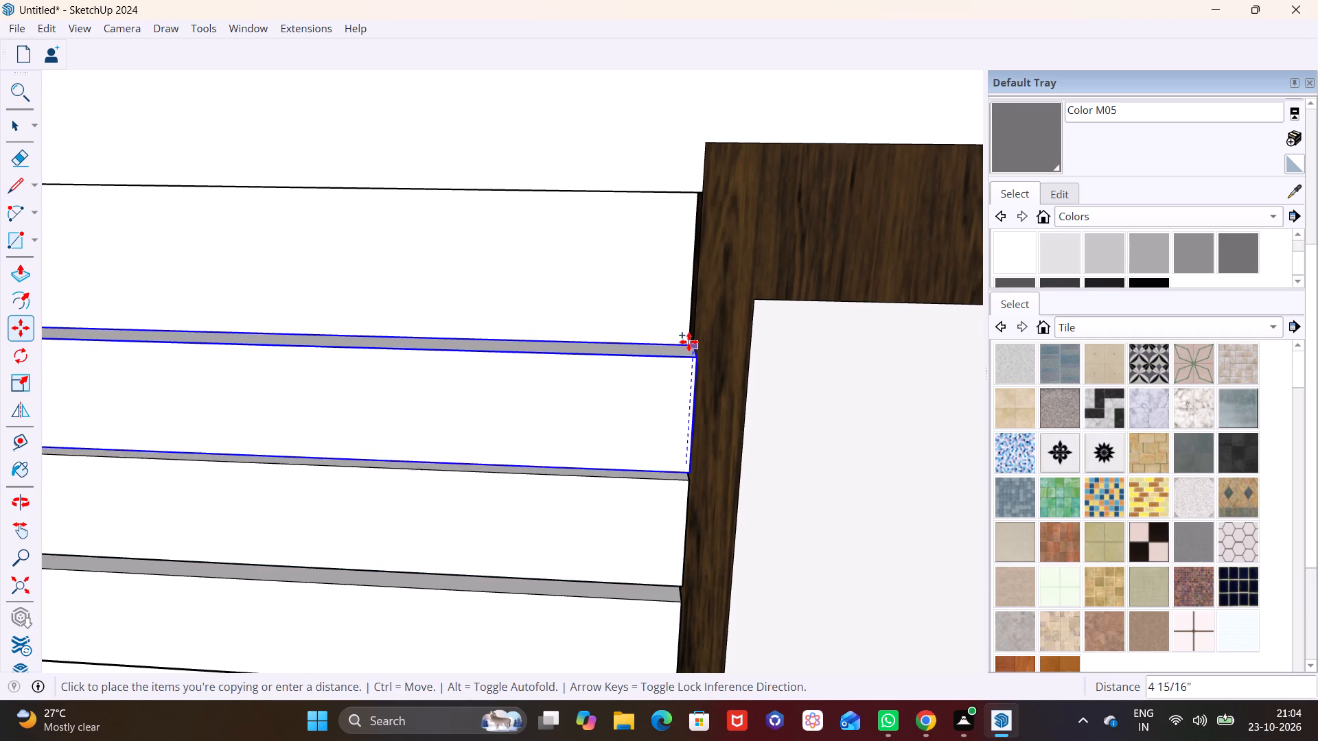
click(689, 336)
click(686, 336)
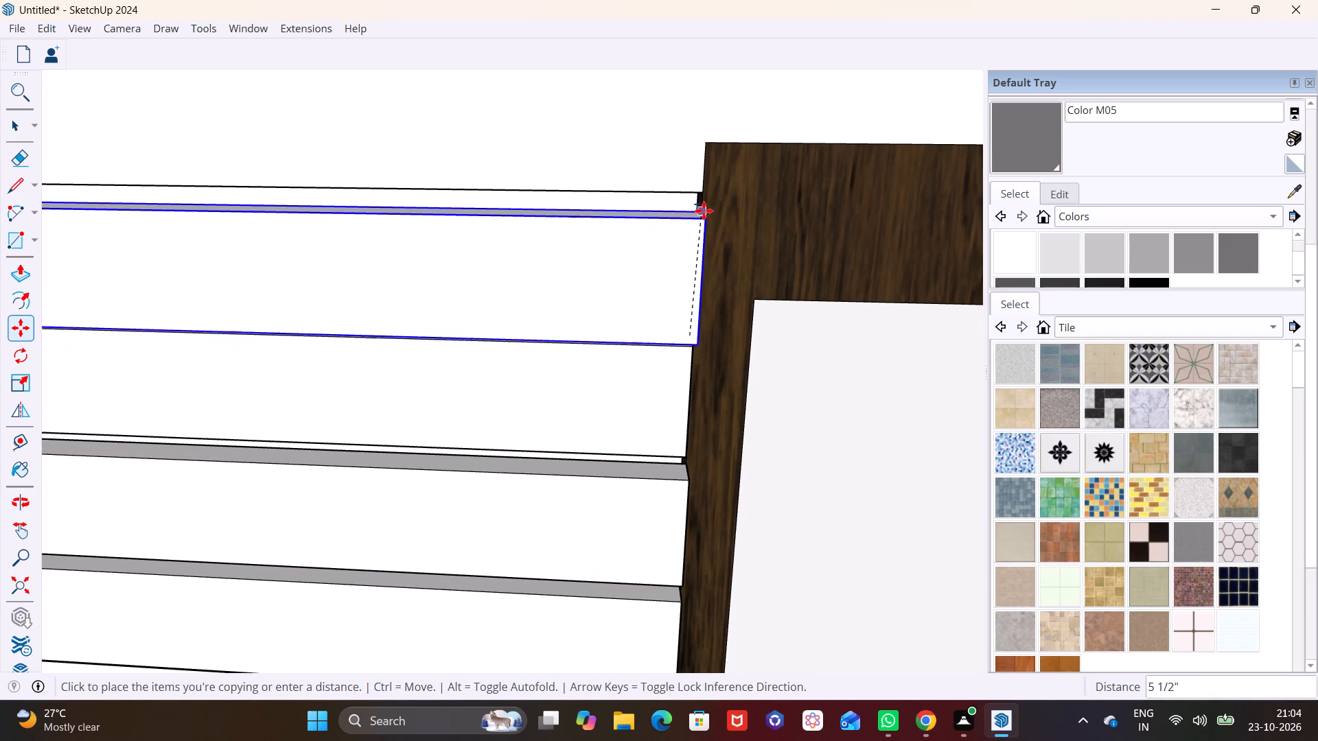
click(704, 202)
key(space)
Draw a board-height rectangle across the narrow wall strip between the sliding door's far frame and the wall edge, just below the long boards.
scroll(662, 377, down, 12)
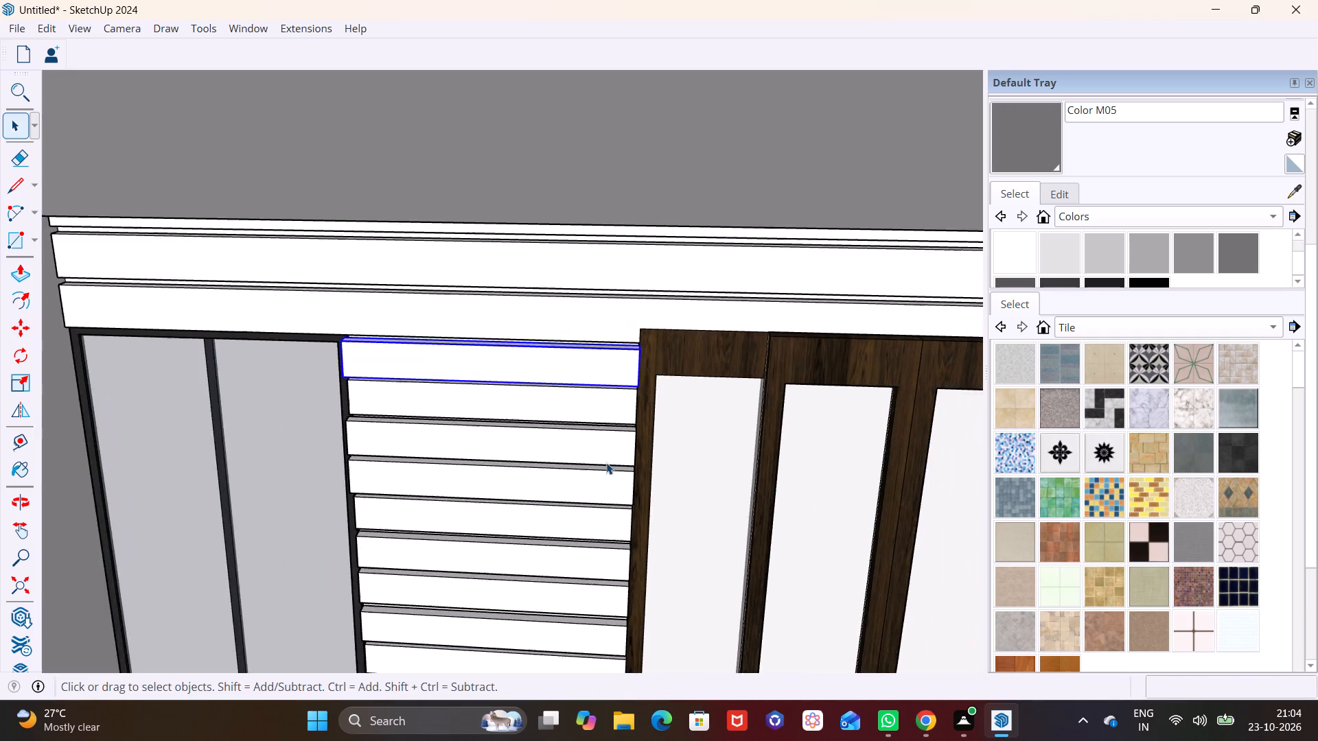
scroll(606, 462, down, 1)
middle_drag(636, 454, 709, 290)
scroll(634, 416, down, 9)
shift+middle_drag(757, 491, 505, 390)
scroll(634, 418, up, 5)
middle_drag(641, 403, 540, 493)
scroll(537, 274, up, 3)
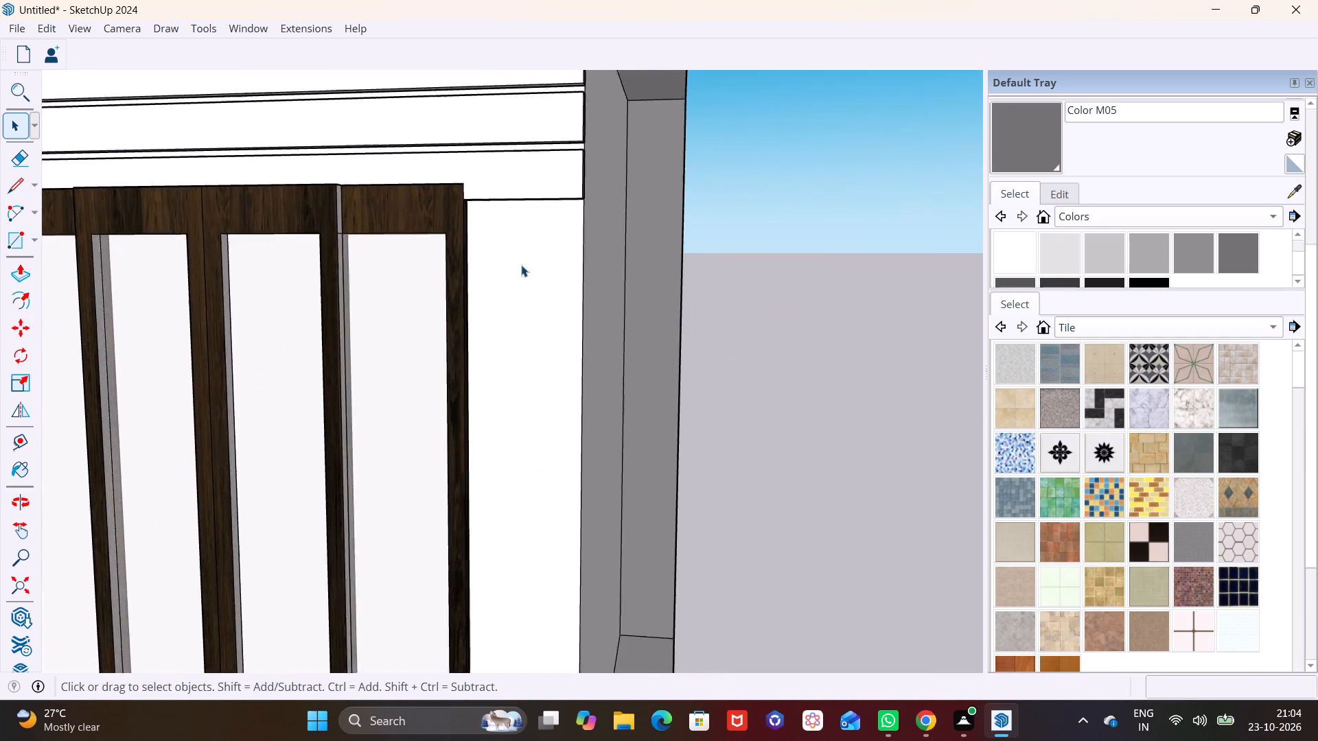
scroll(521, 265, up, 2)
middle_drag(479, 268, 407, 272)
scroll(373, 201, up, 3)
click(33, 235)
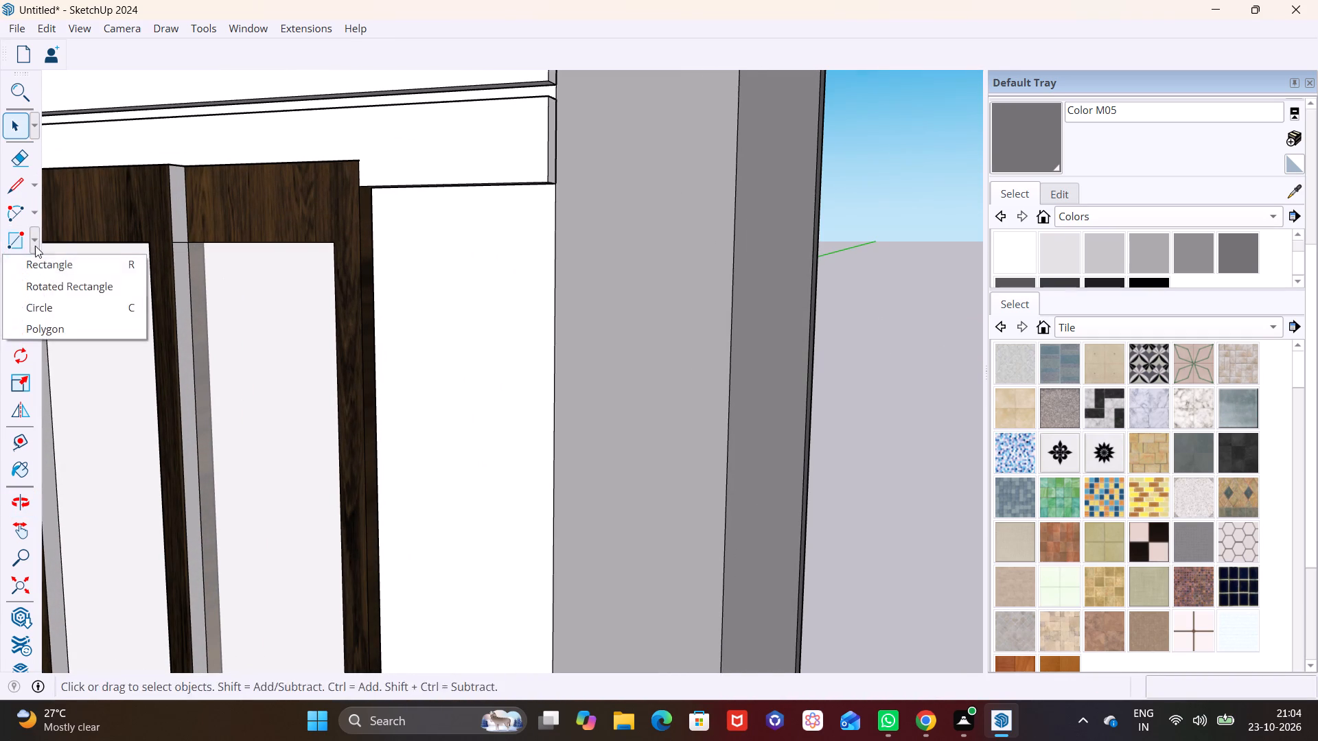
click(52, 267)
click(375, 206)
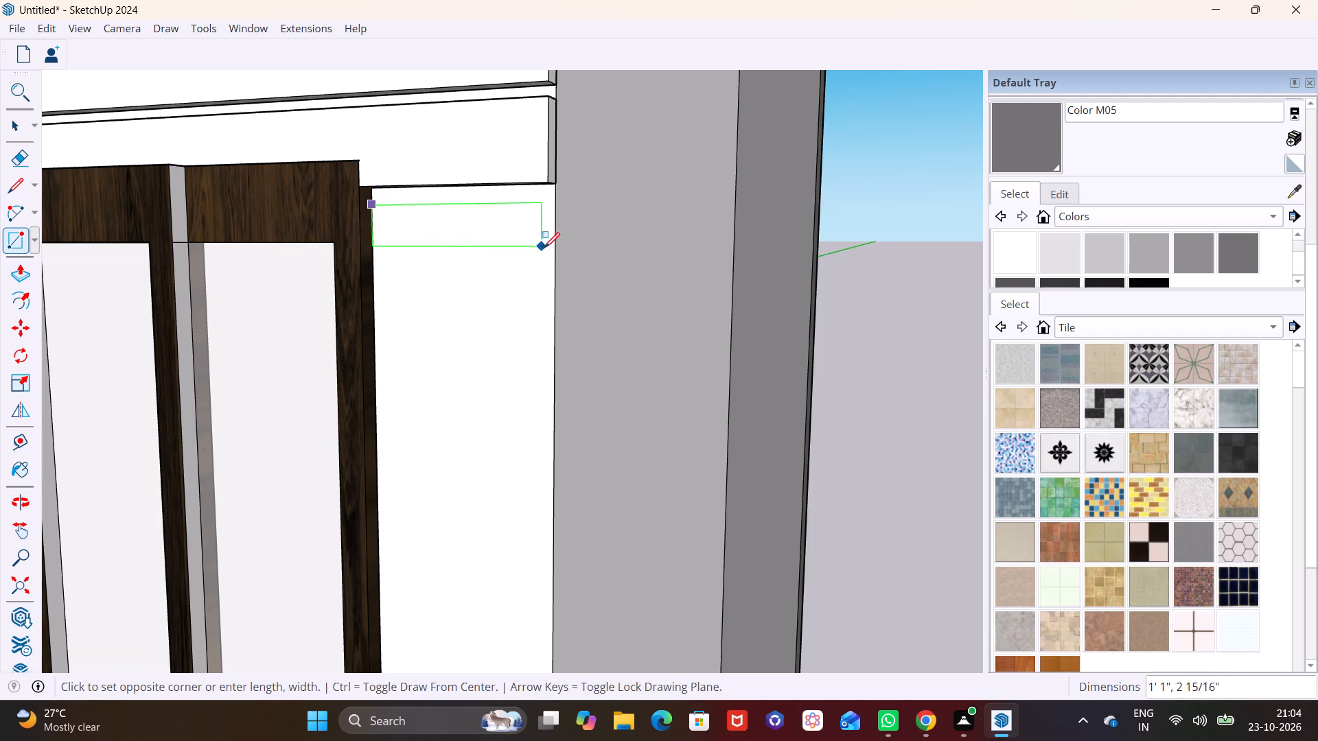
click(555, 257)
Make the new rectangle on the narrow wall strip into a group.
key(space)
double_click(514, 239)
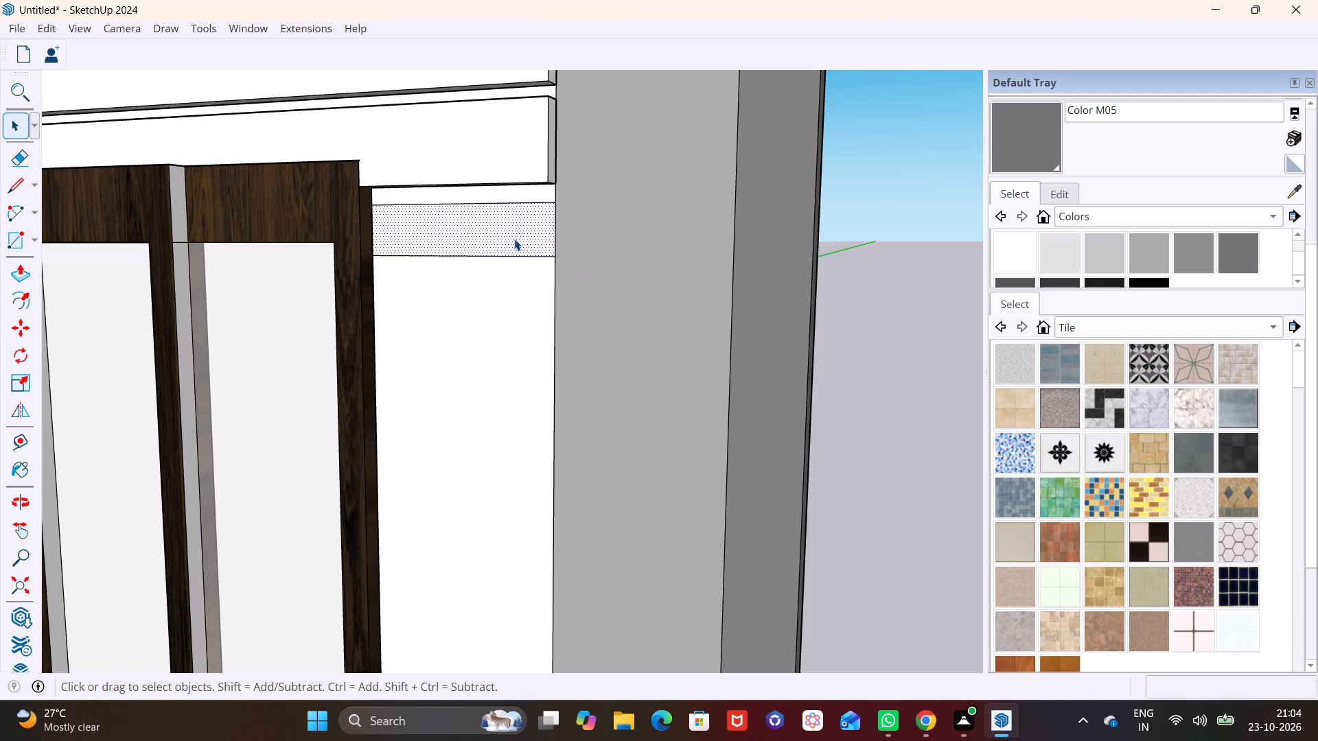
right_click(514, 239)
click(588, 398)
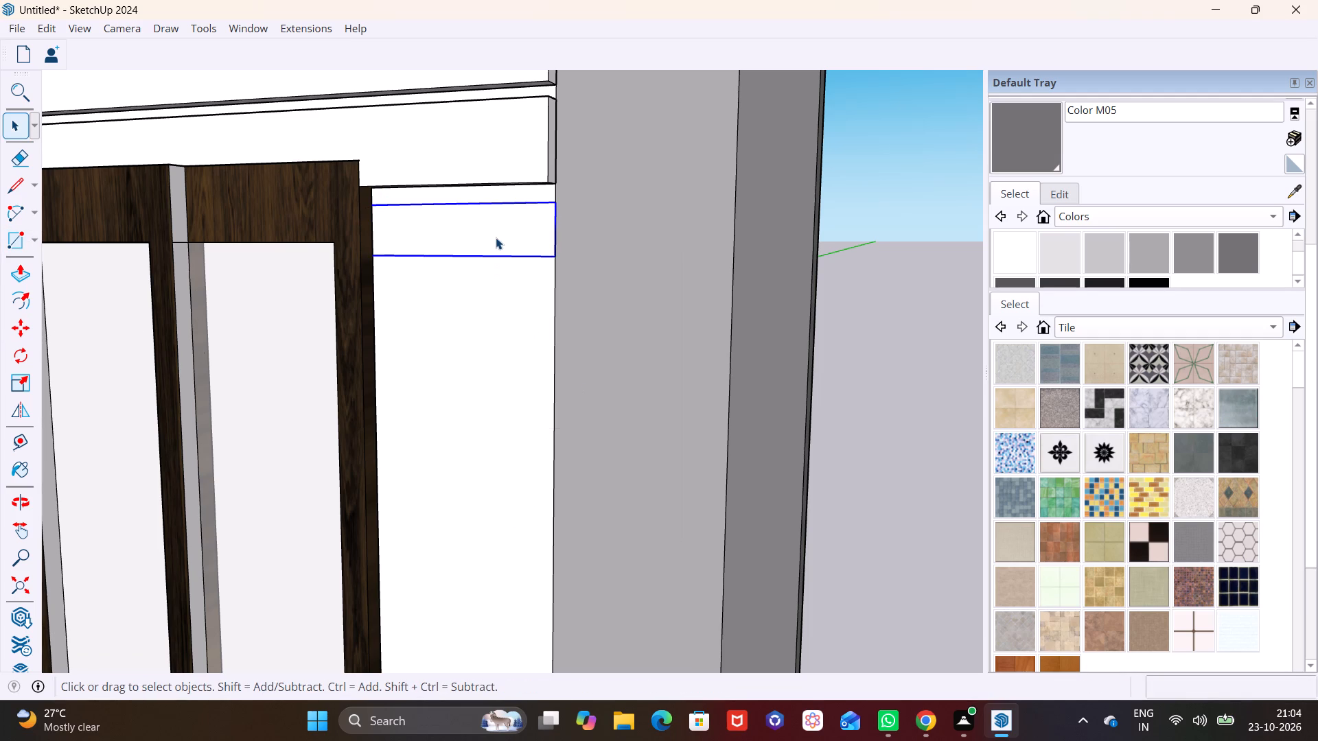
Inside the group, pull the rectangle's face outward to the depth of the long board above, forming a short cladding board.
click(496, 237)
double_click(496, 237)
click(30, 273)
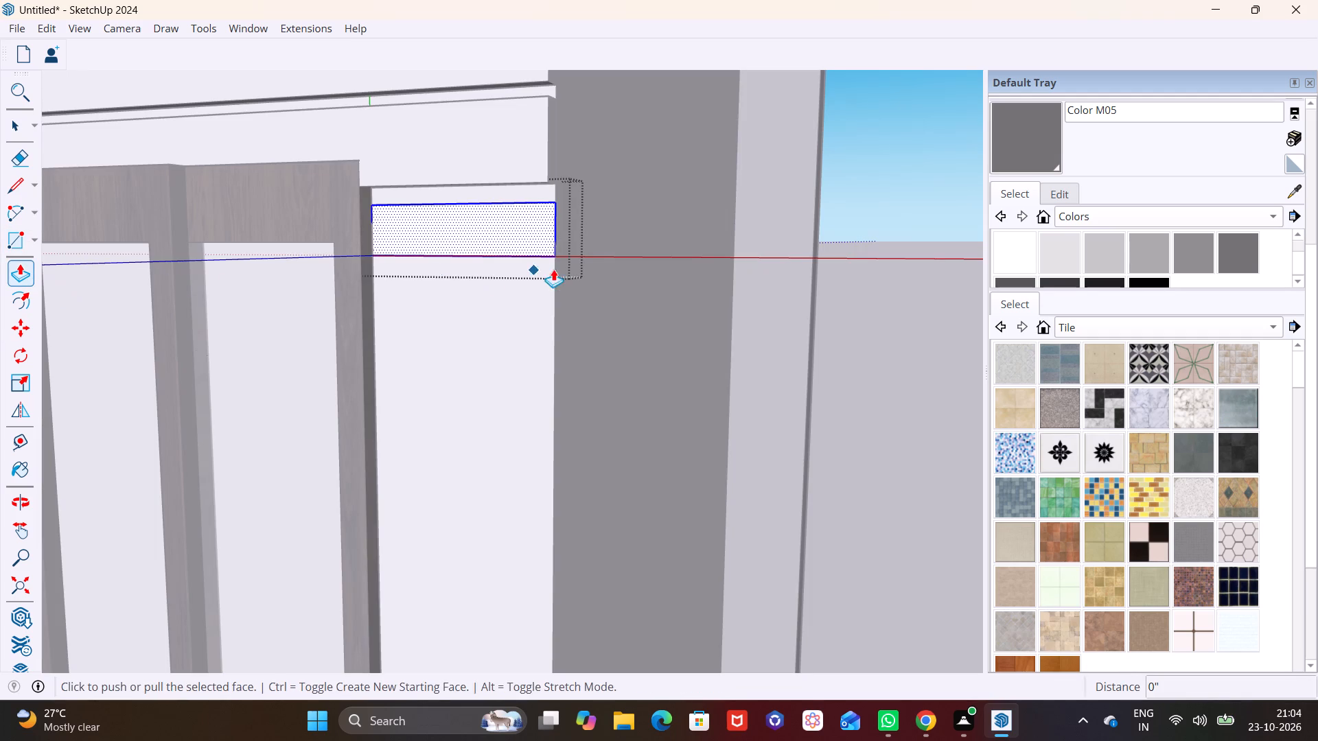
click(553, 237)
click(542, 183)
middle_drag(555, 276, 487, 310)
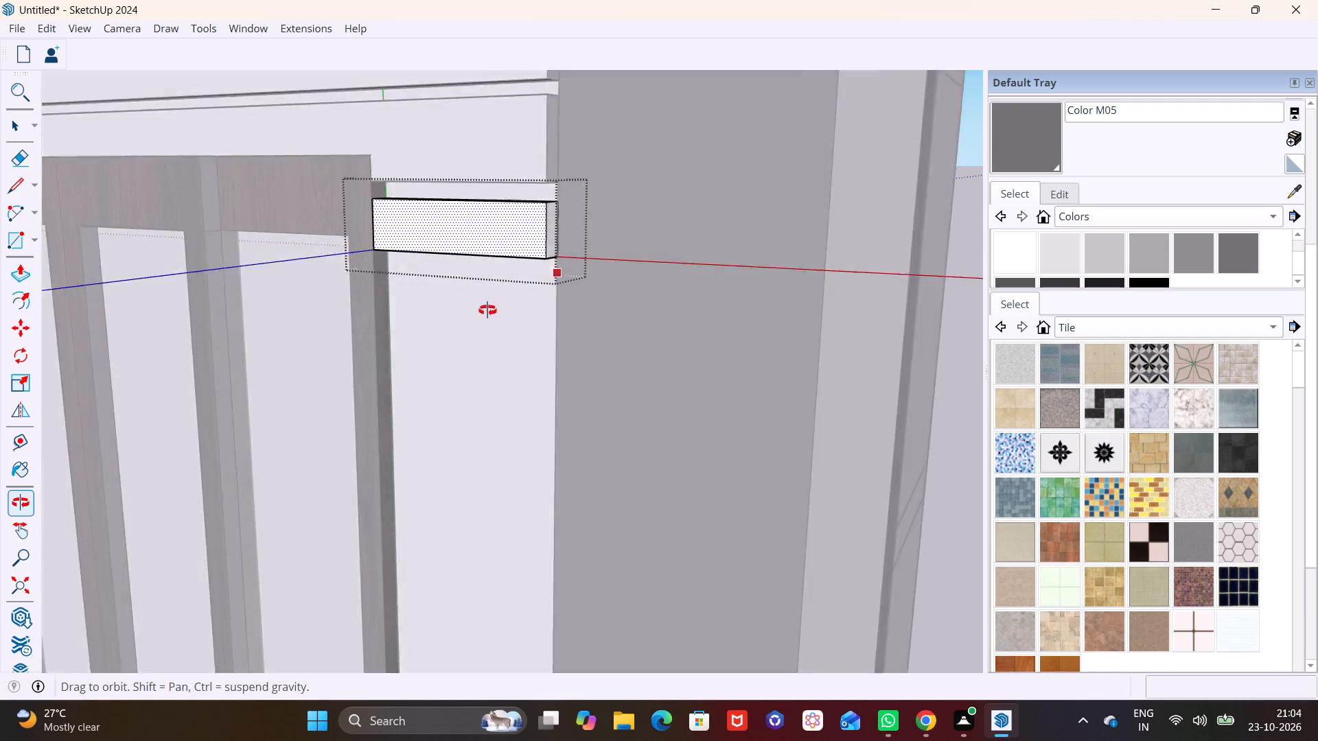
middle_drag(487, 310, 403, 329)
scroll(483, 289, up, 3)
middle_drag(485, 302, 384, 327)
key(space)
click(448, 230)
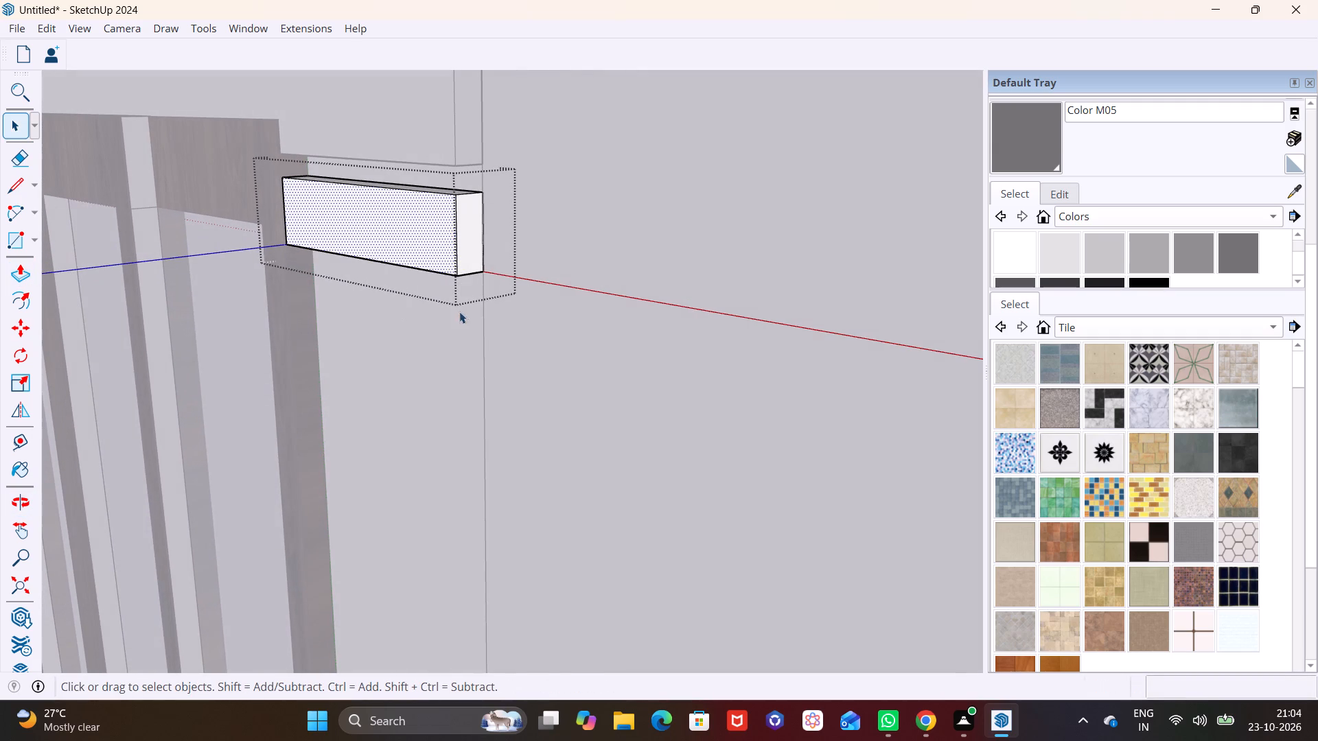
click(487, 347)
click(555, 361)
Copy the new board downward three times along the wall's corner edge, placing the first copy about 4 5/16" lower.
click(439, 239)
key(m)
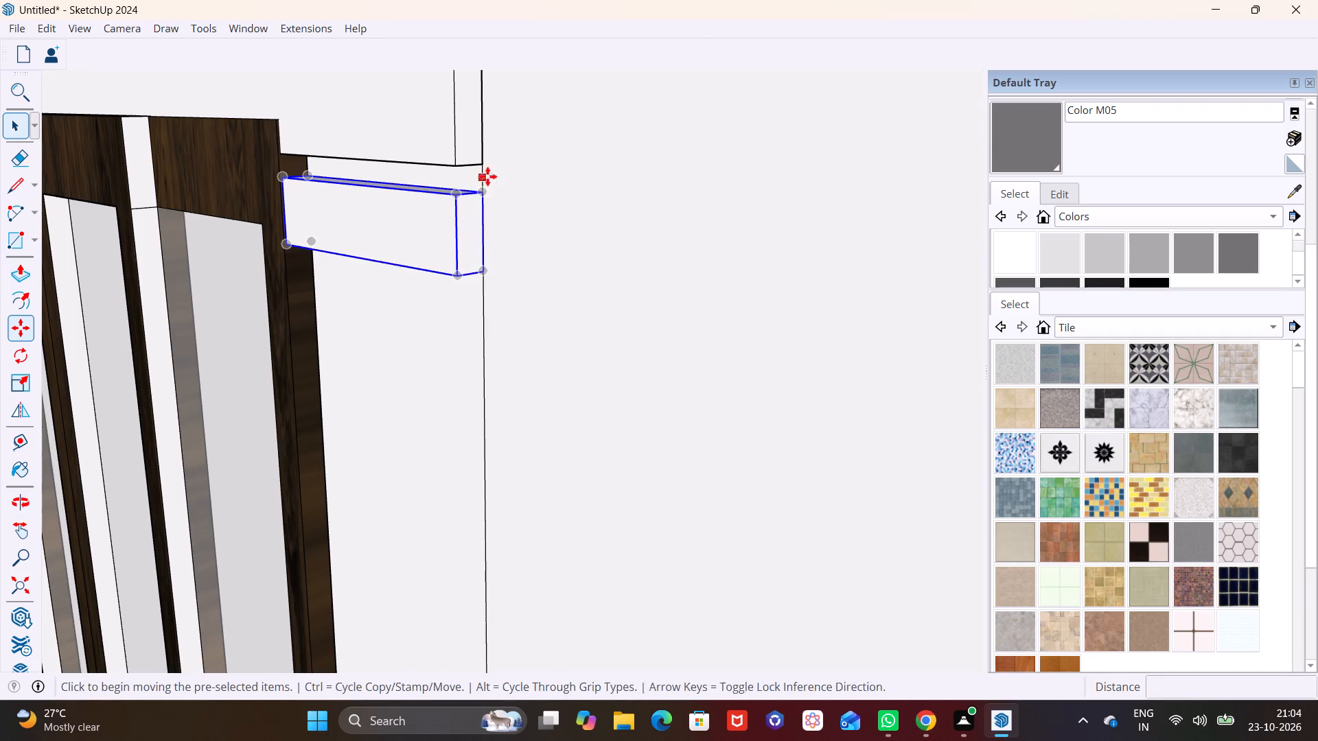
click(487, 190)
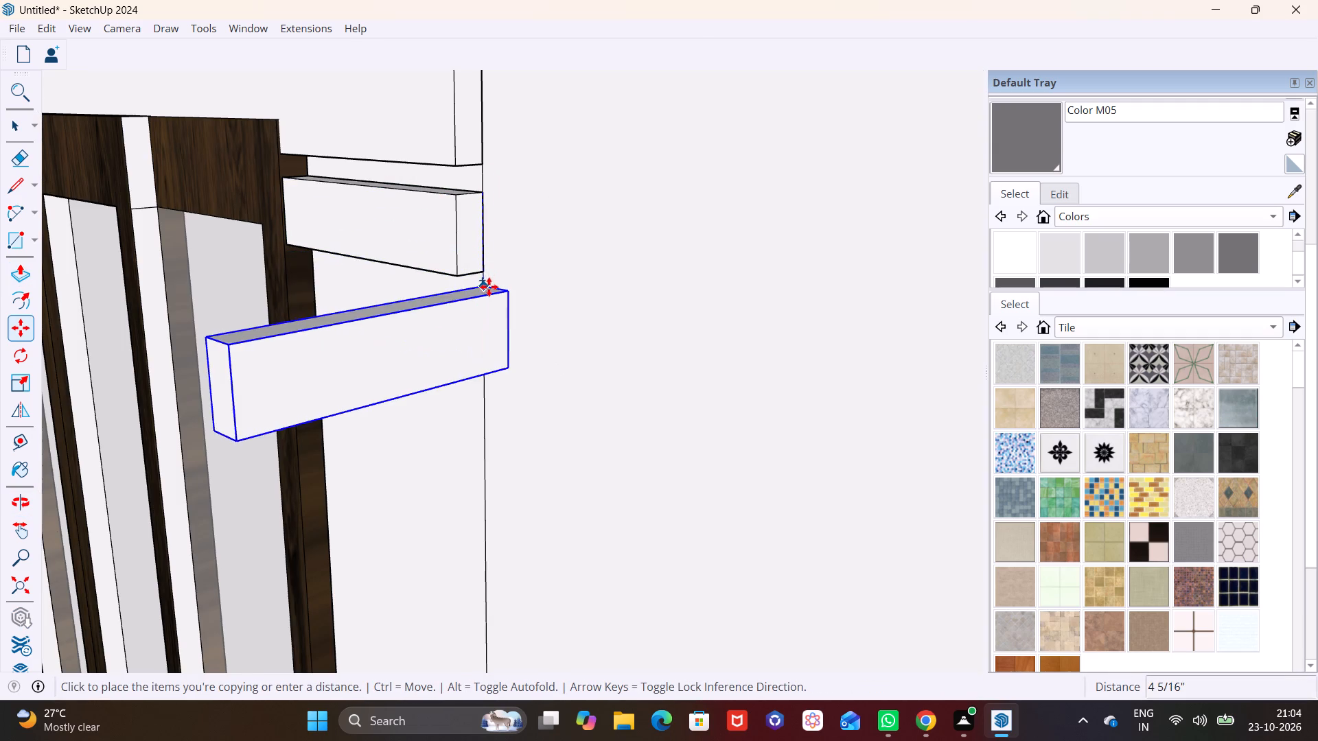
click(483, 288)
click(481, 288)
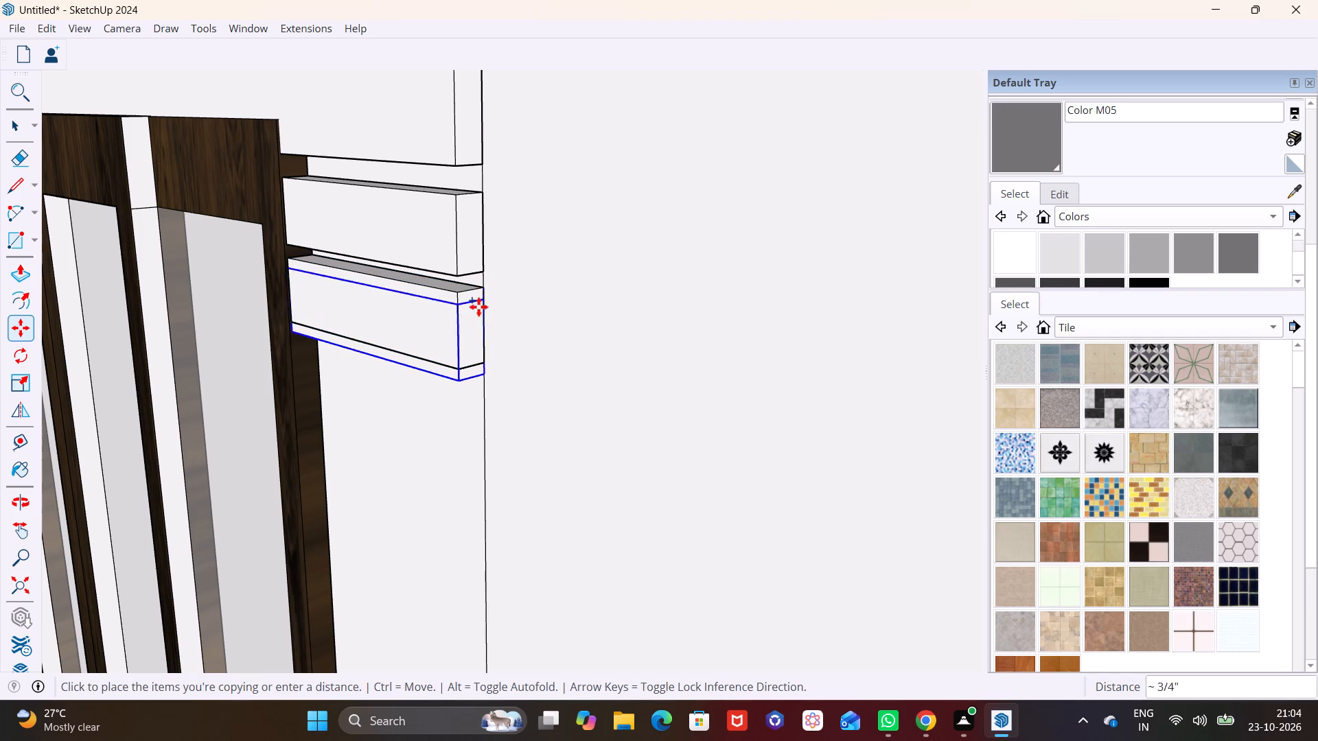
click(481, 374)
click(478, 373)
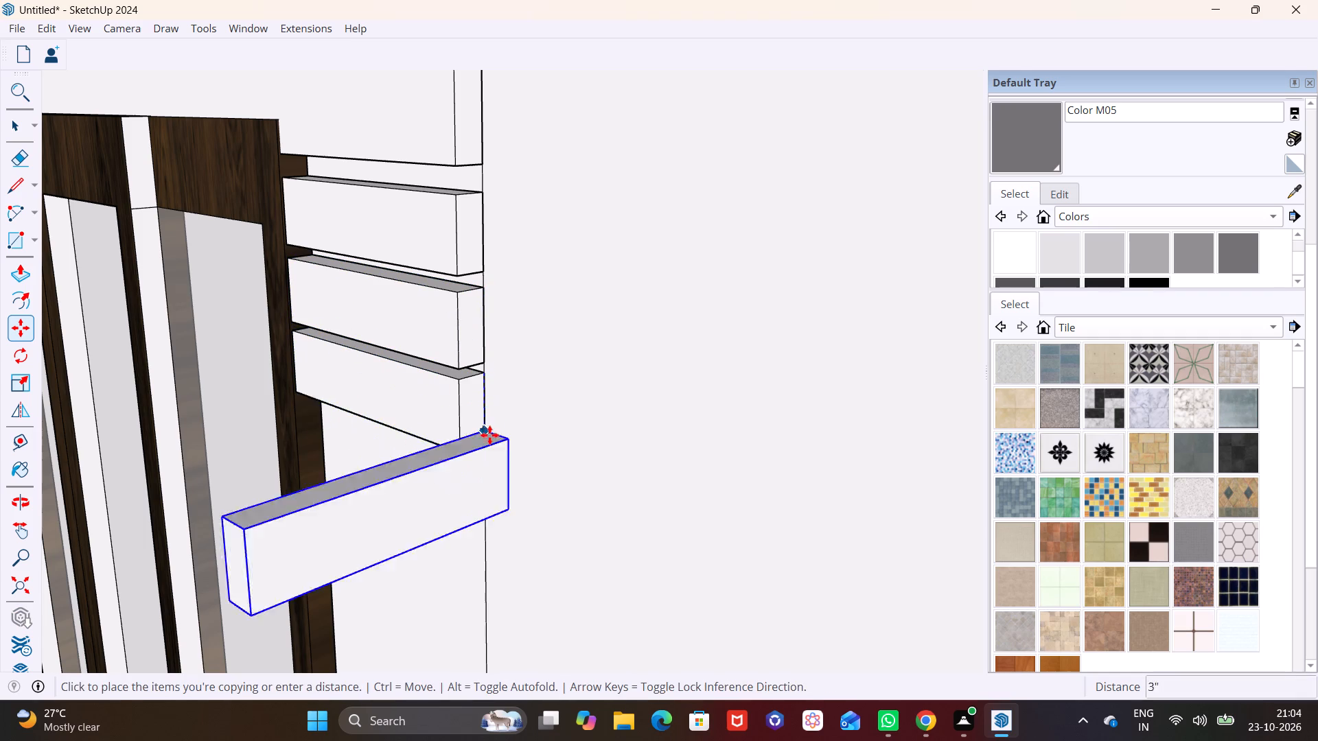
click(488, 457)
Copy the lowest board on the narrow wall strip downward twice more, spaced about 4 5/16" and 4 5/8" apart.
middle_drag(464, 432, 517, 185)
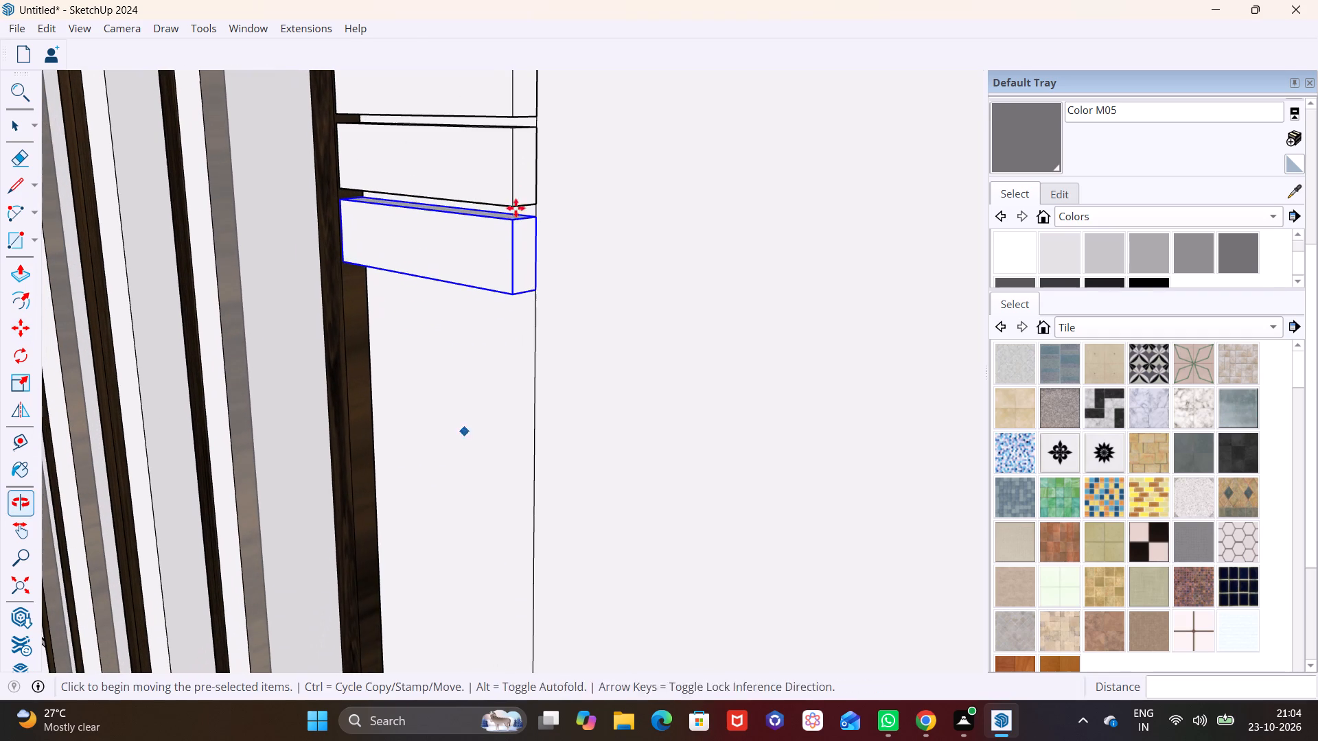
click(531, 217)
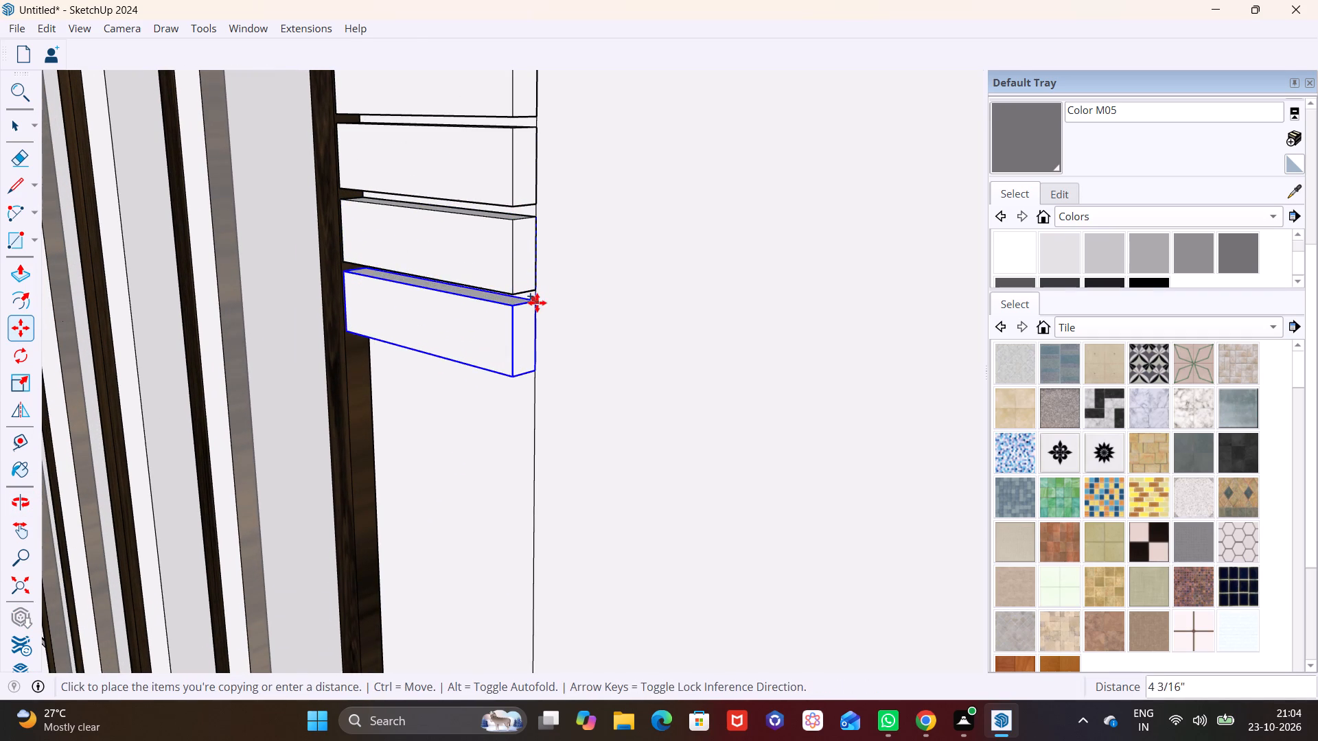
double_click(537, 304)
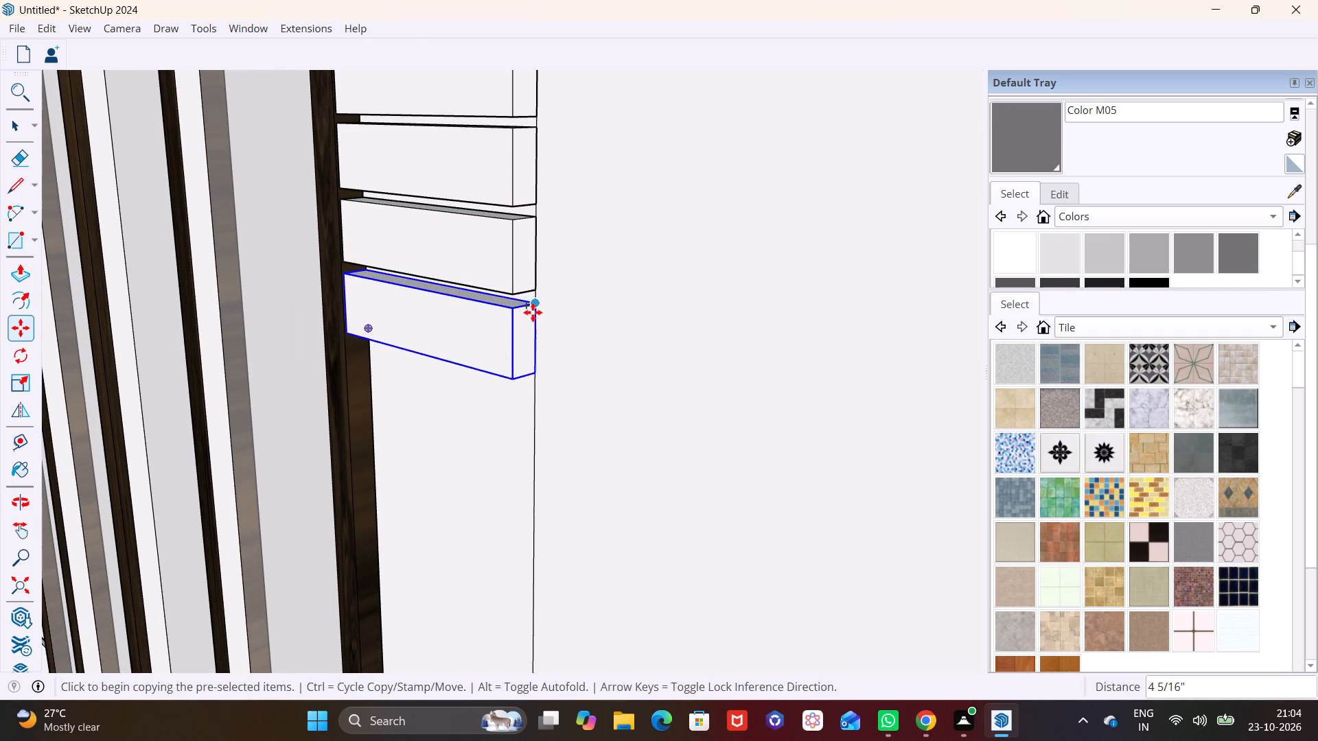
click(535, 307)
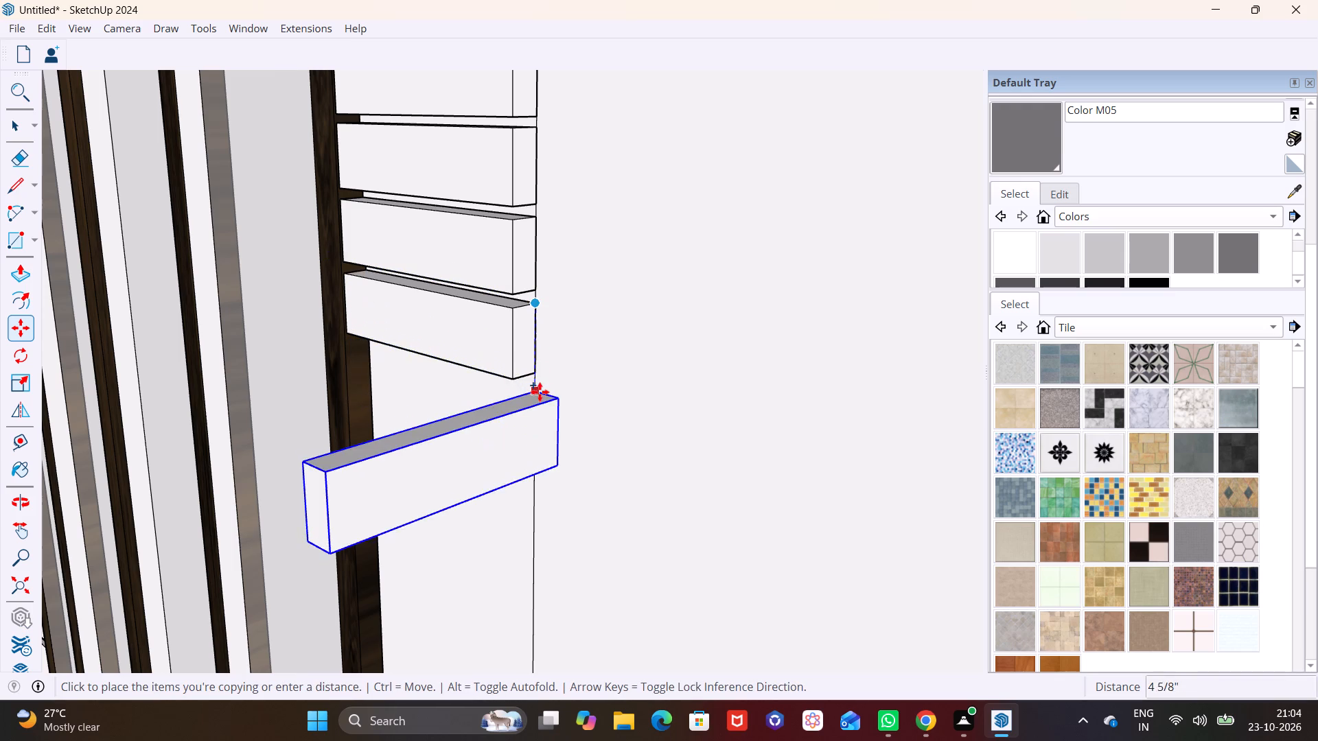
click(533, 388)
Copy the lowest short board on the narrow wall strip downward three more times, placing the first about 4 7/16" and the third about 4 1/8" lower.
middle_drag(535, 387, 536, 223)
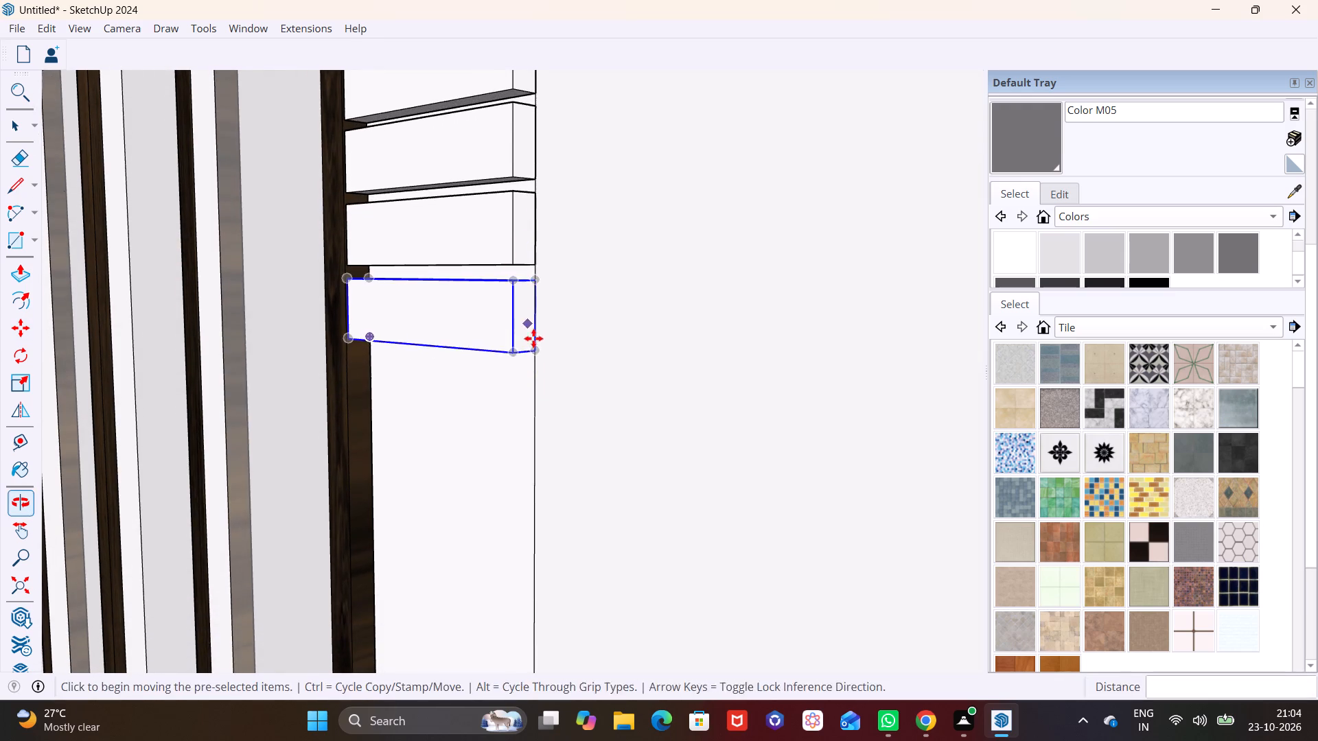
shift+middle_drag(537, 331, 542, 200)
click(540, 150)
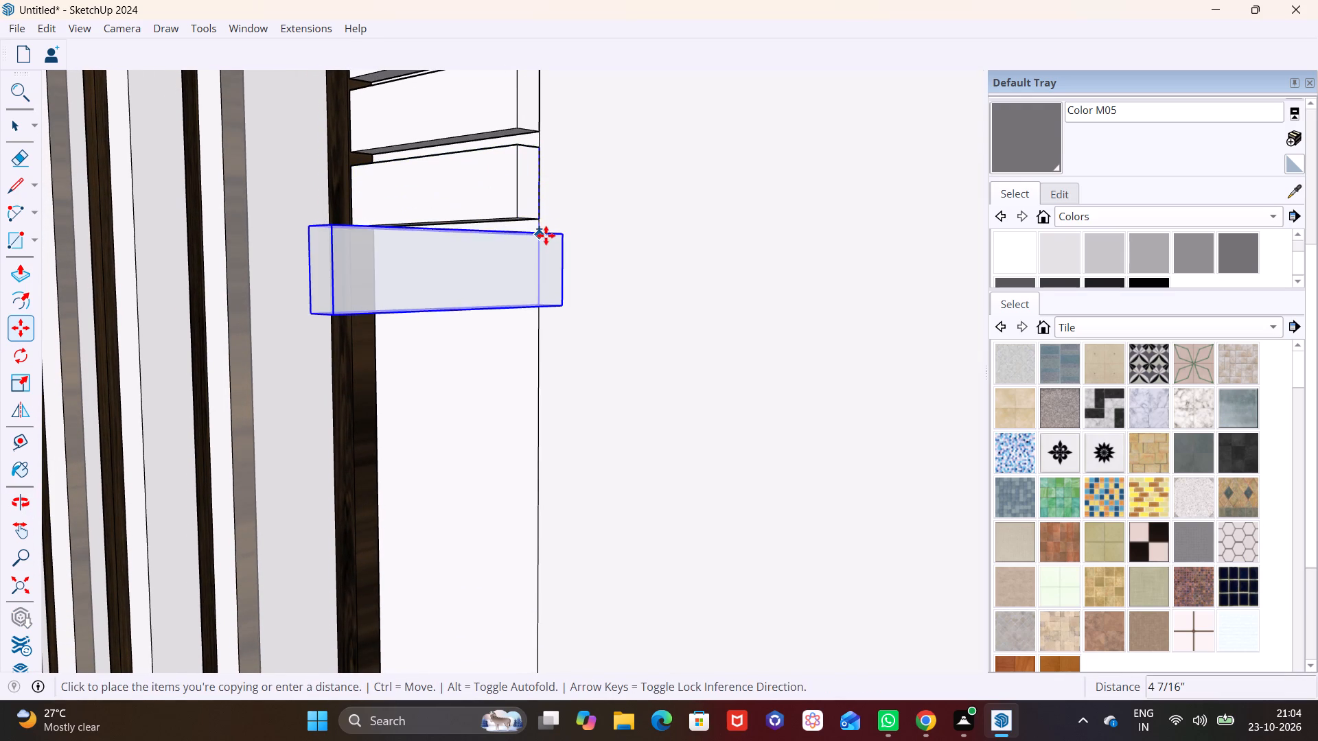
double_click(540, 235)
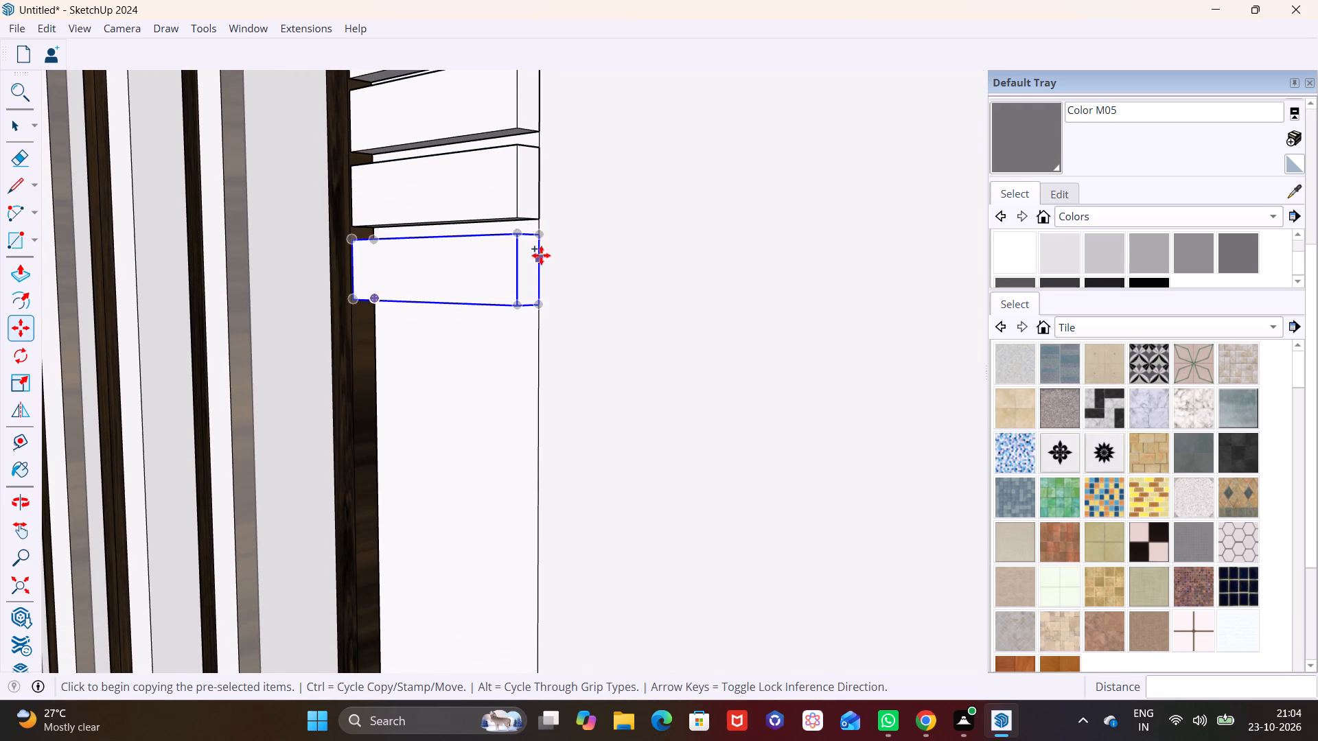
click(540, 235)
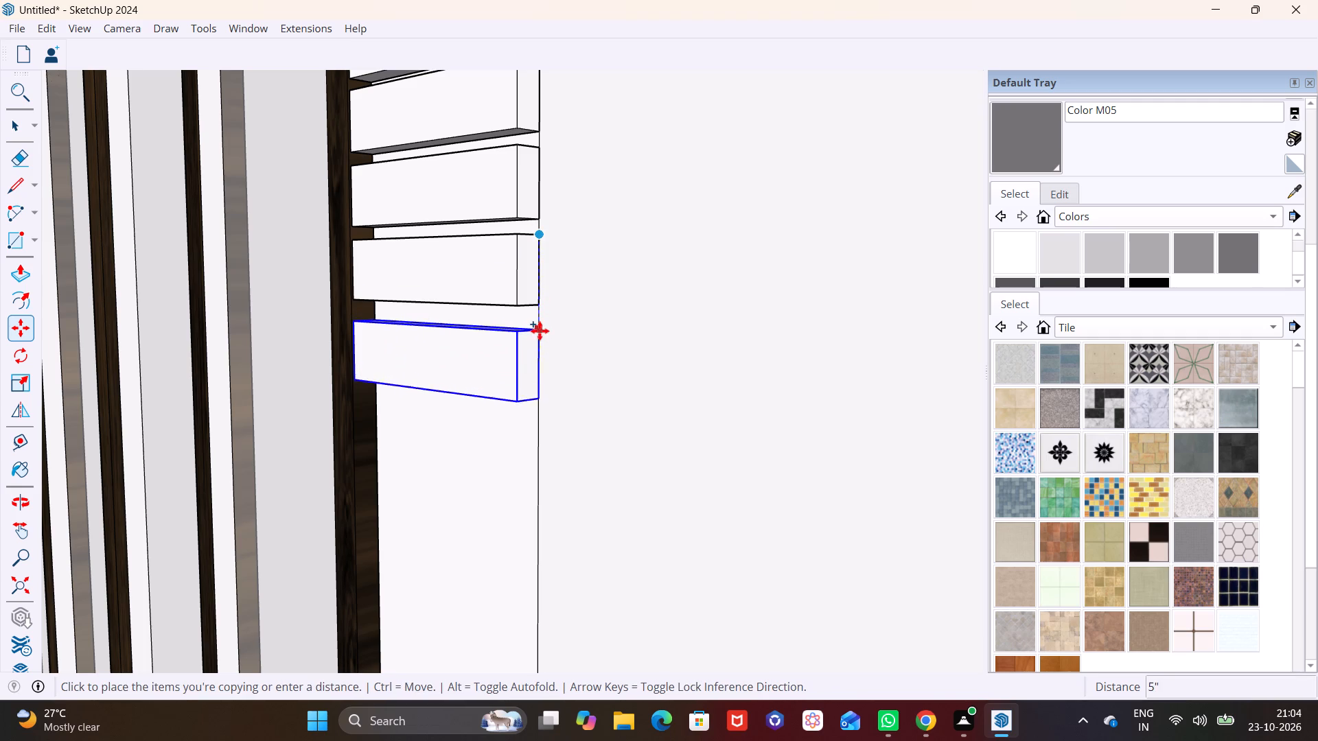
click(533, 319)
click(539, 319)
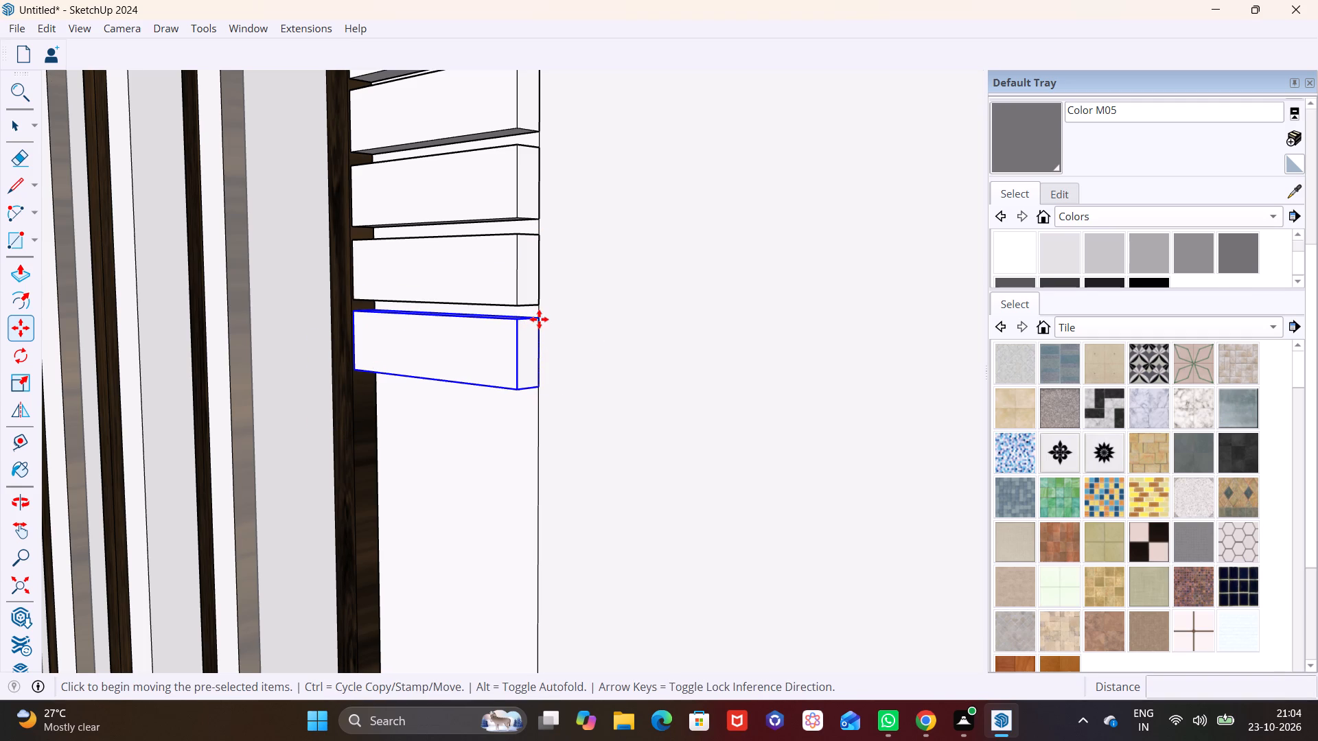
click(540, 397)
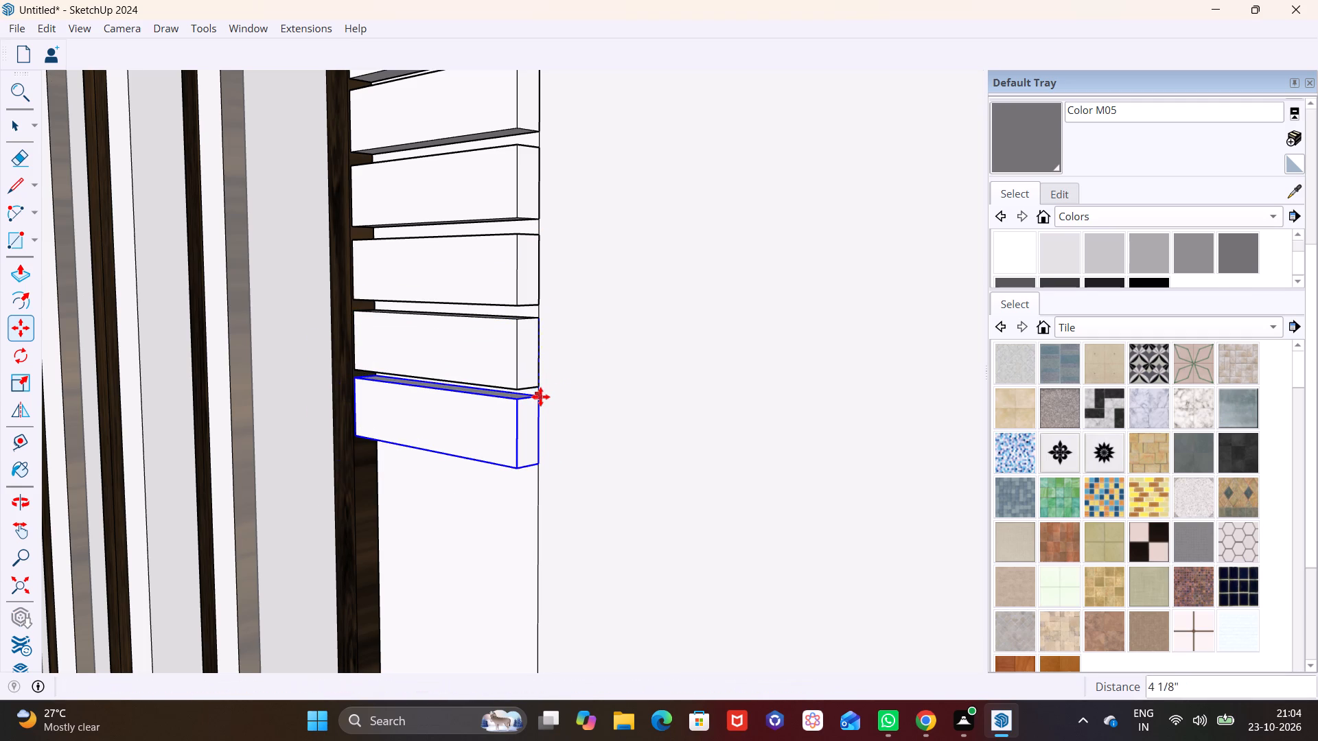
Copy the lowest short board downward another three times along the wall's corner edge, placing the first and third copies about 4 3/16" lower.
shift+middle_drag(551, 393, 585, 197)
click(571, 198)
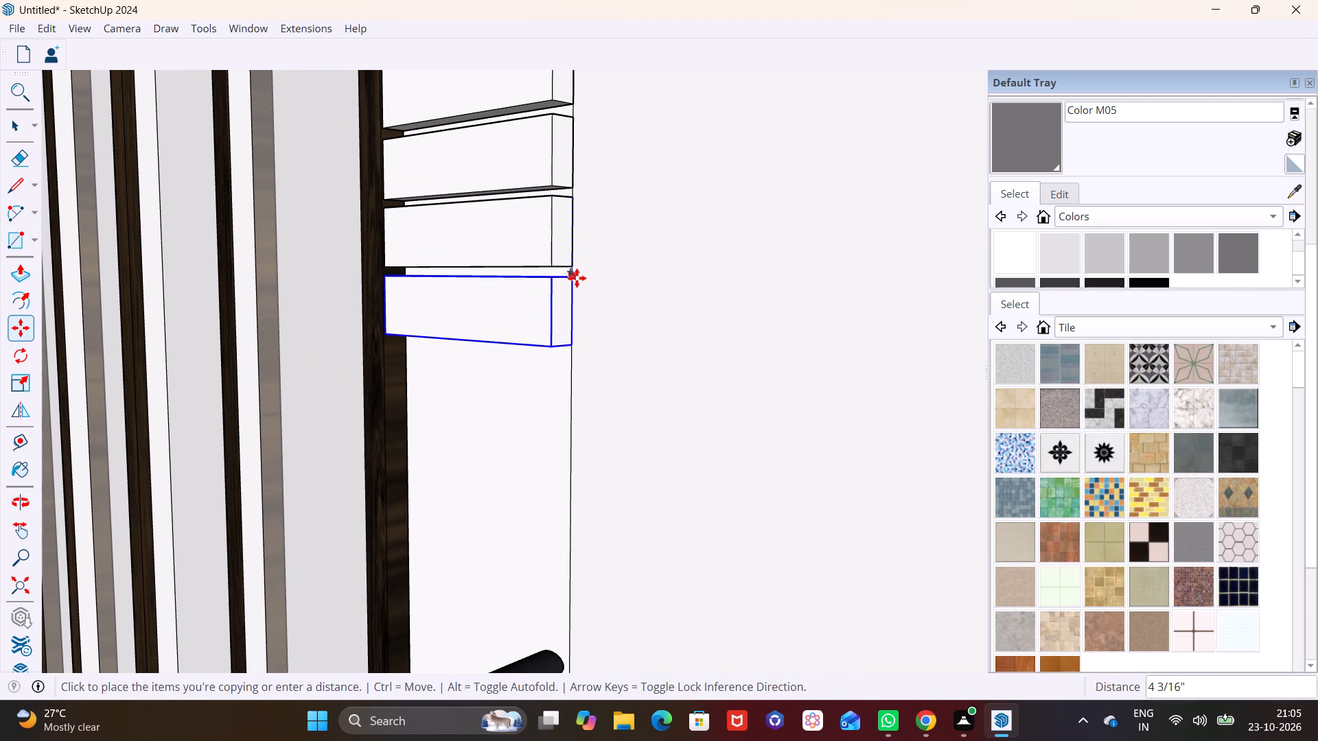
click(577, 279)
click(573, 279)
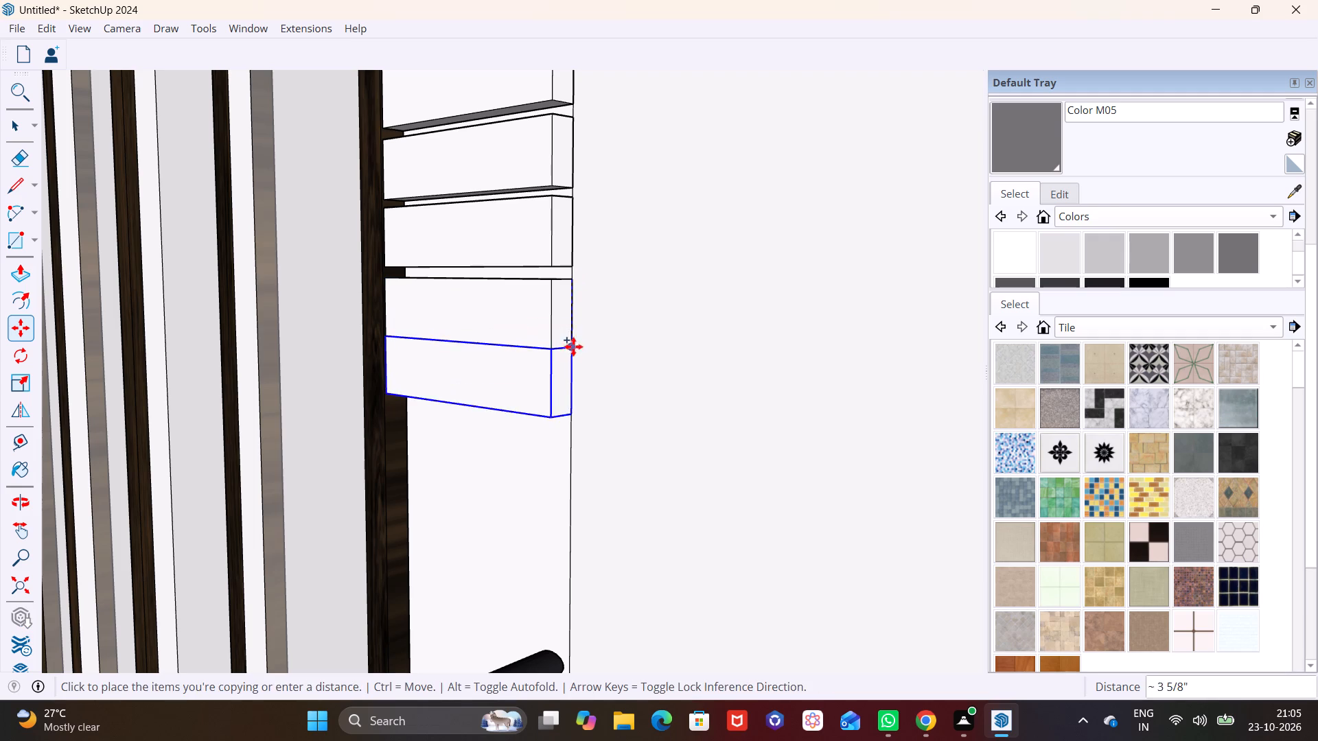
click(575, 360)
scroll(575, 357, up, 1)
shift+middle_drag(575, 356, 586, 148)
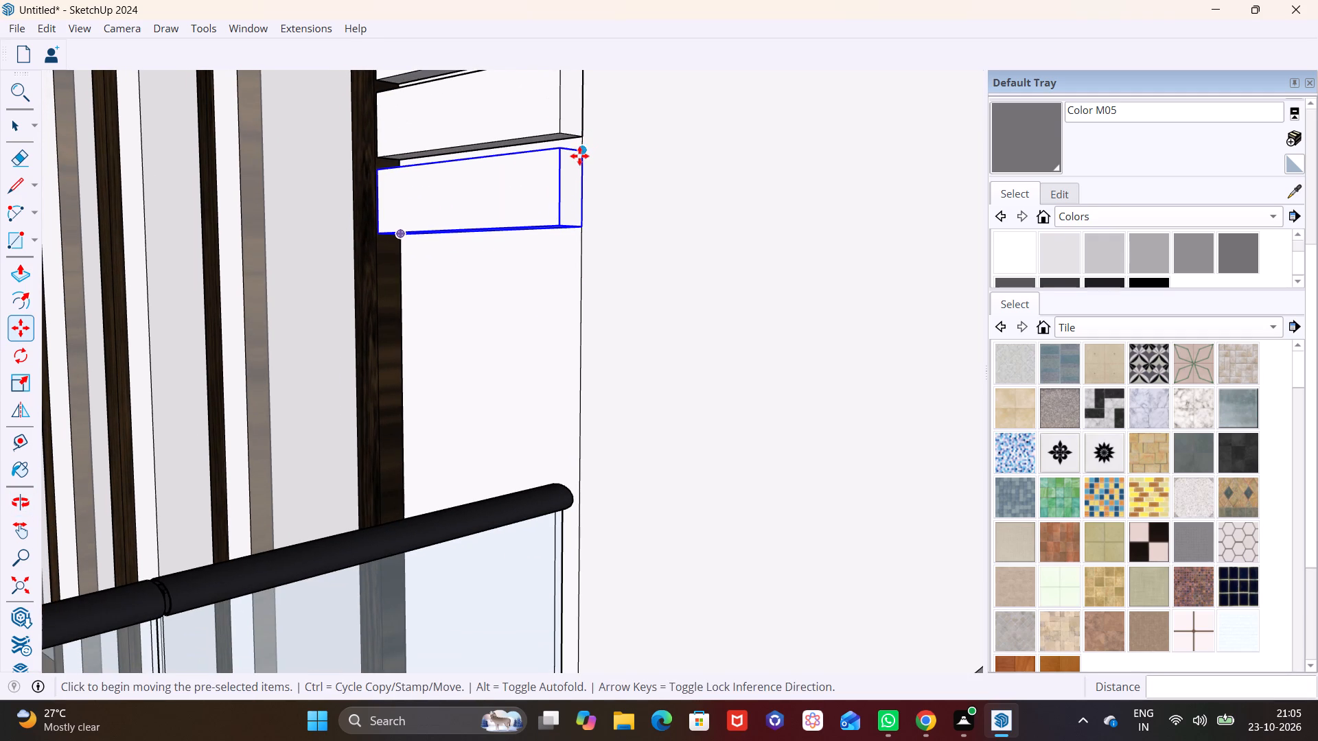
click(579, 156)
click(579, 239)
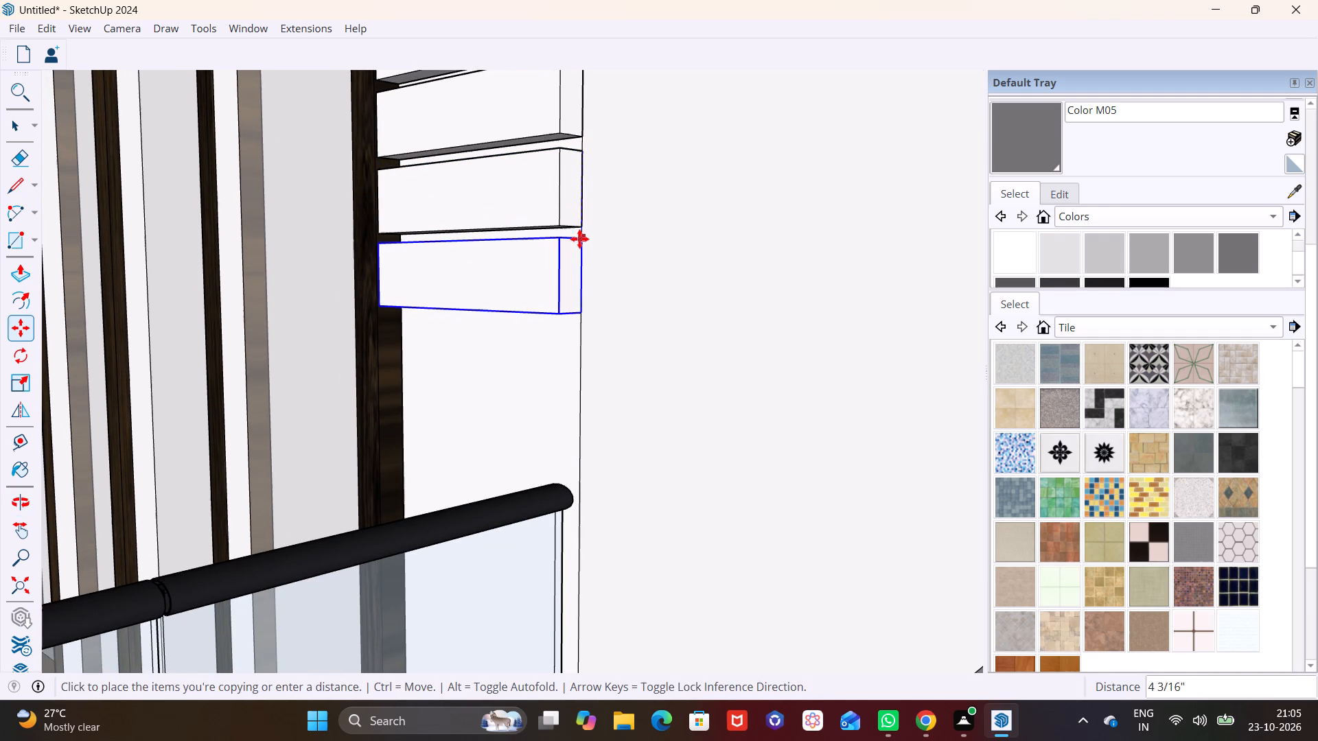
Copy the lowest short board downward twice more to the end of the railing's handrail, placing the second copy about 4 9/16" lower.
middle_drag(579, 236, 857, 331)
middle_drag(638, 294, 461, 248)
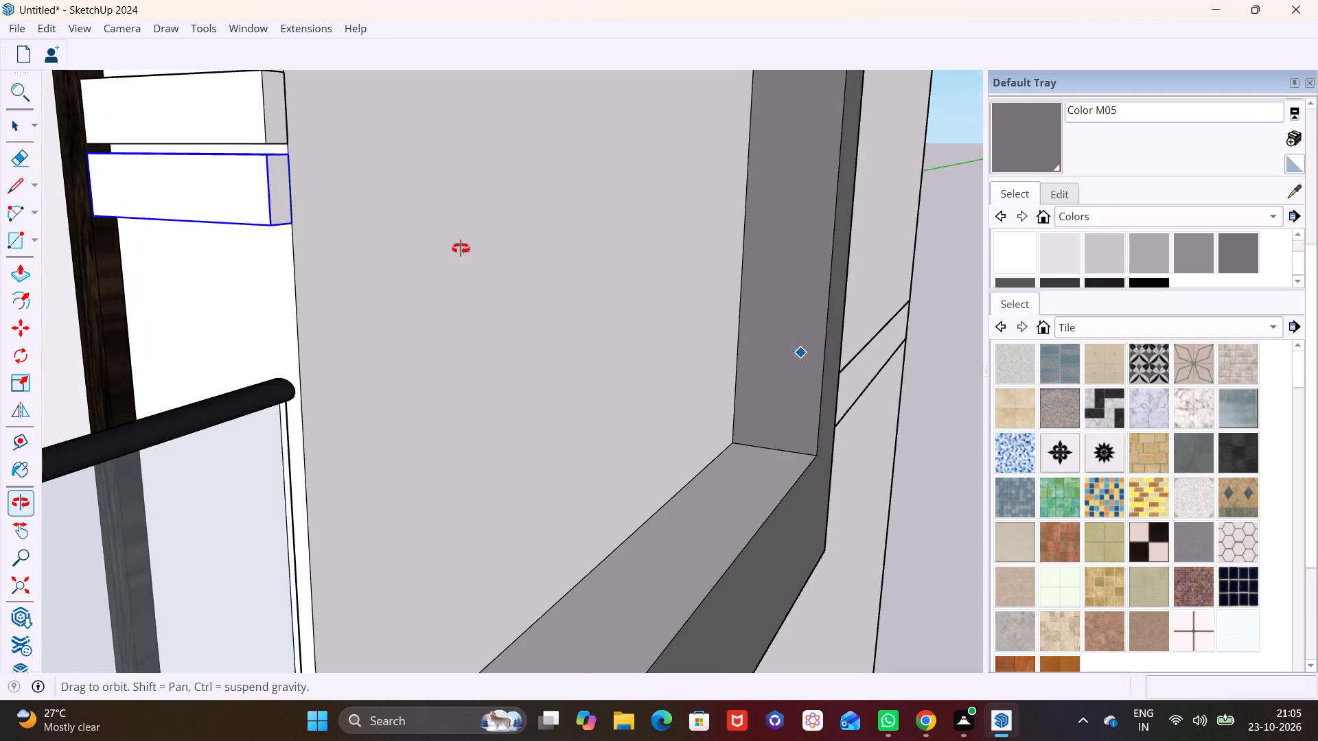
middle_drag(461, 248, 460, 248)
click(281, 153)
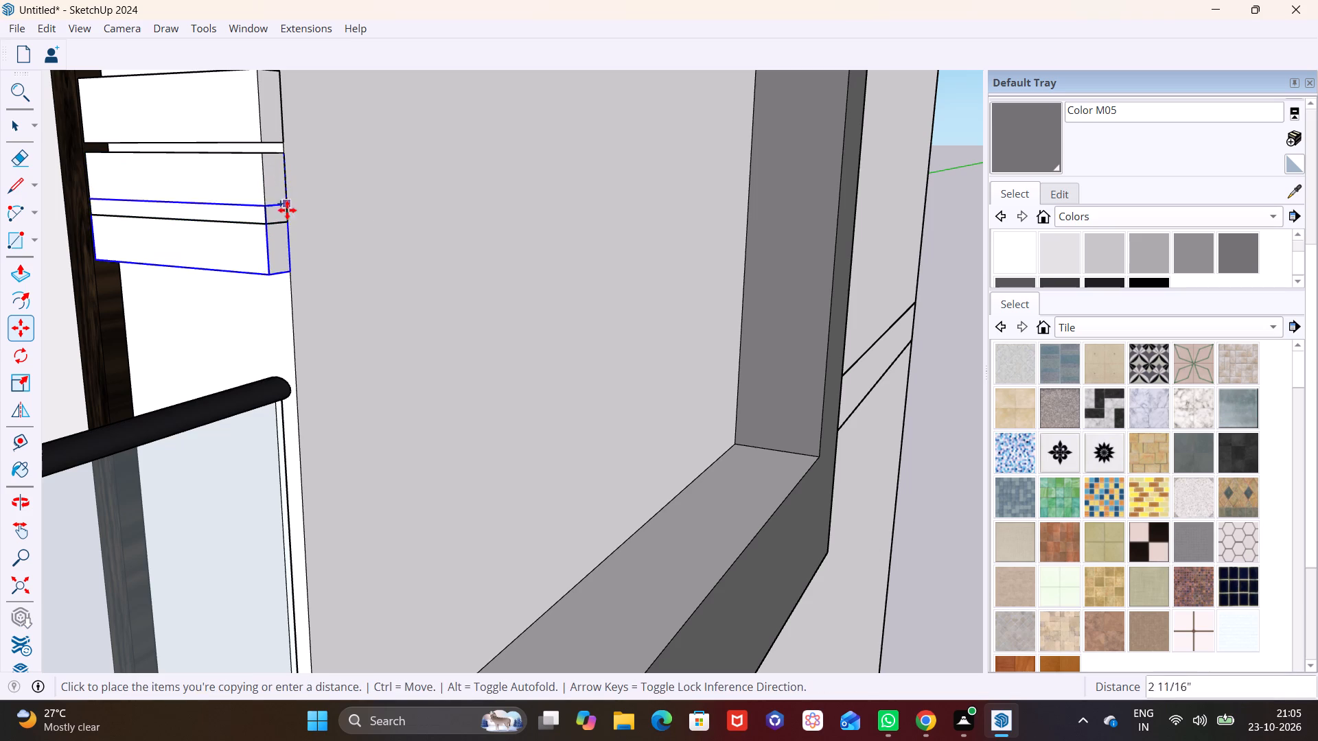
click(292, 237)
click(292, 235)
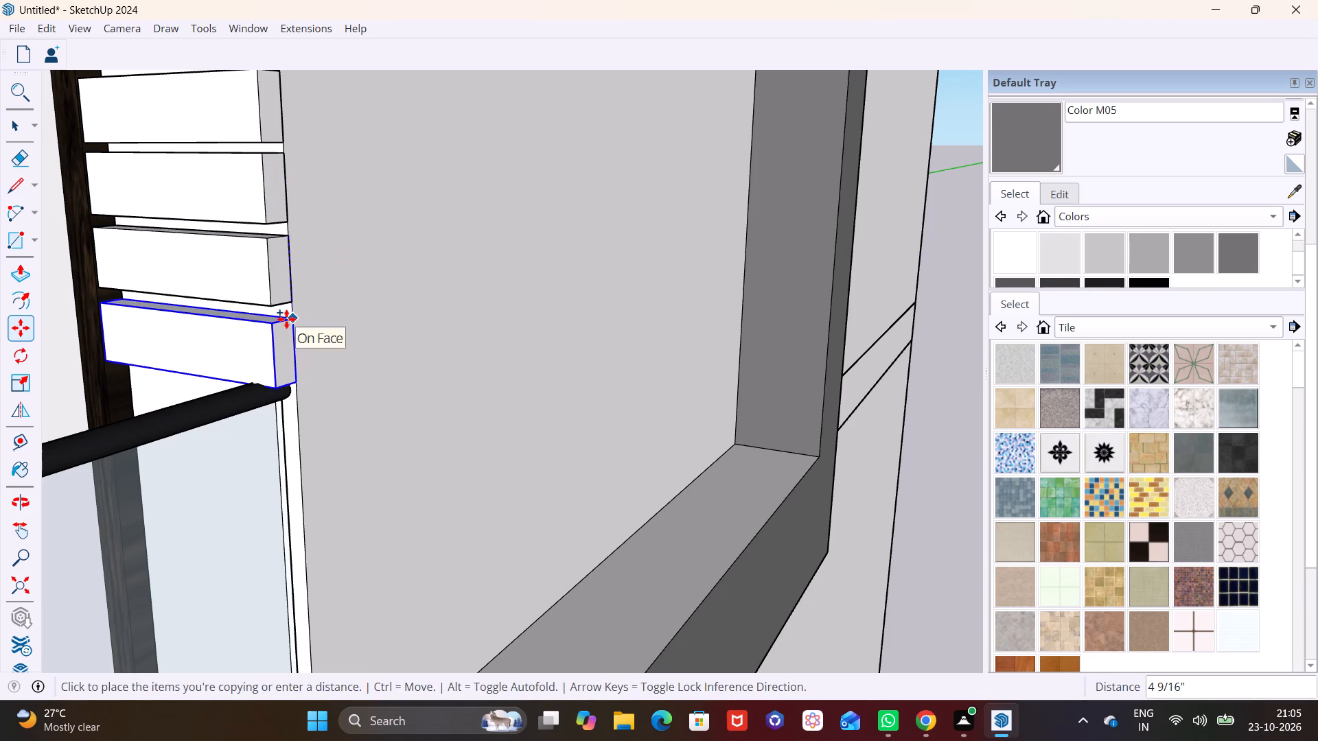
click(286, 319)
scroll(309, 322, down, 3)
middle_drag(401, 330, 741, 301)
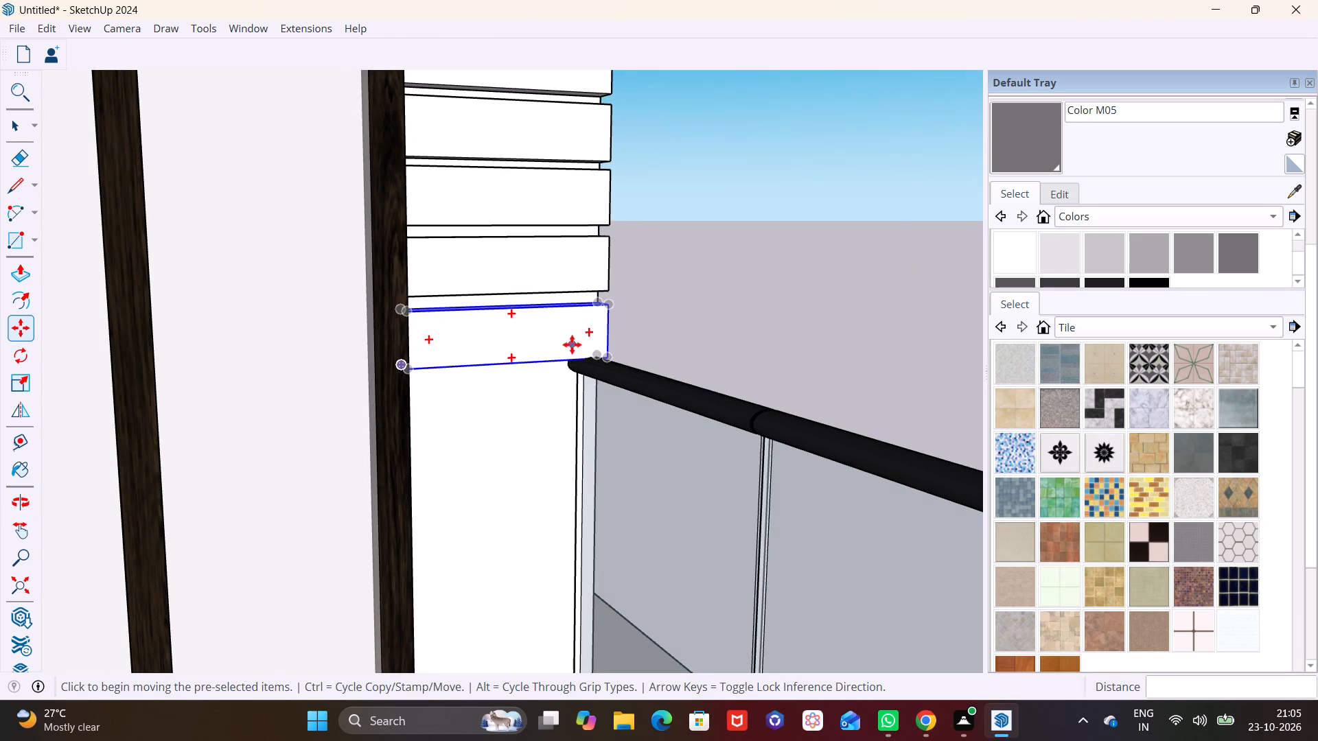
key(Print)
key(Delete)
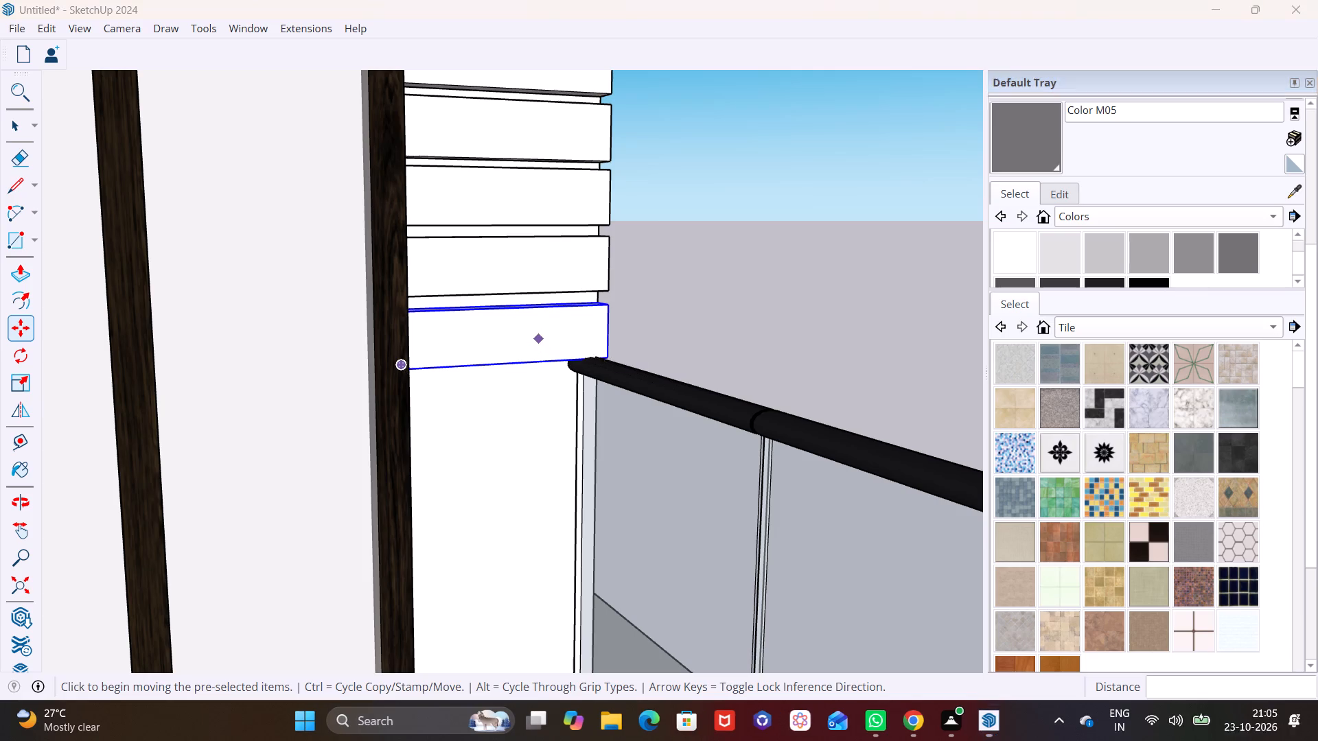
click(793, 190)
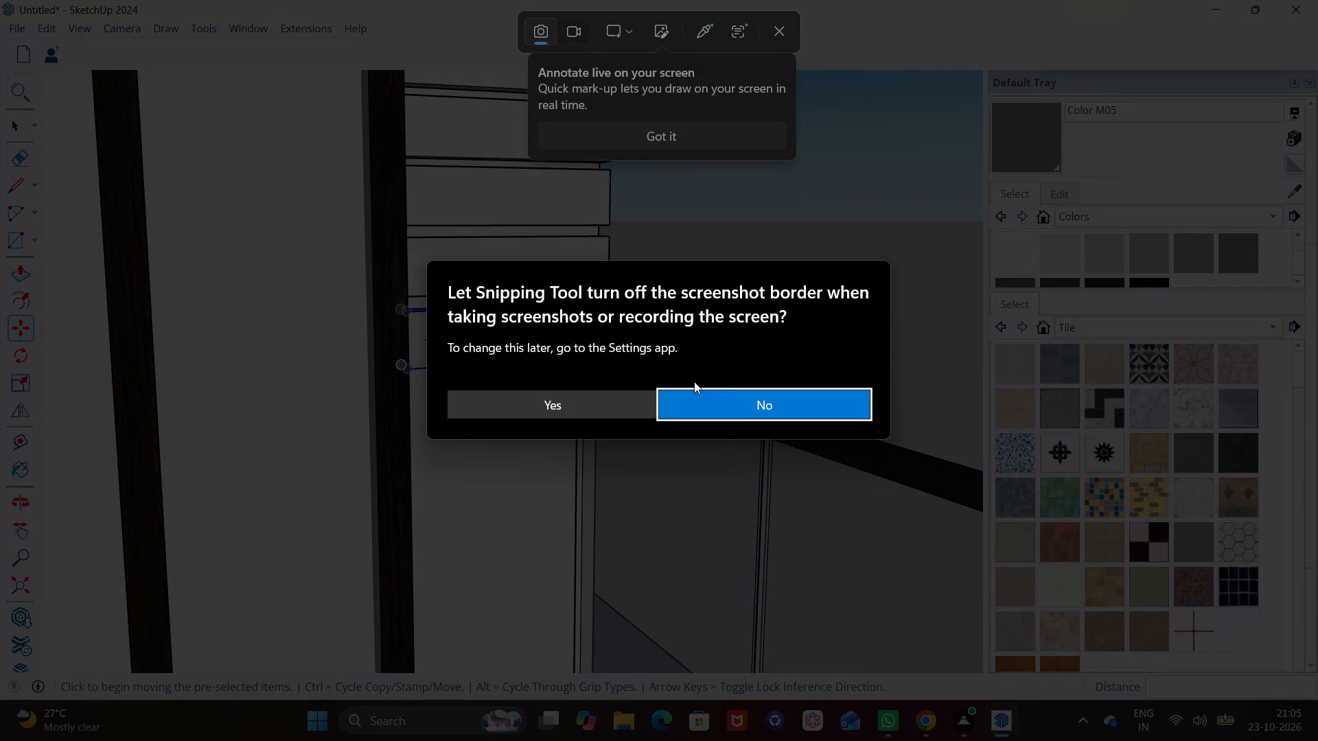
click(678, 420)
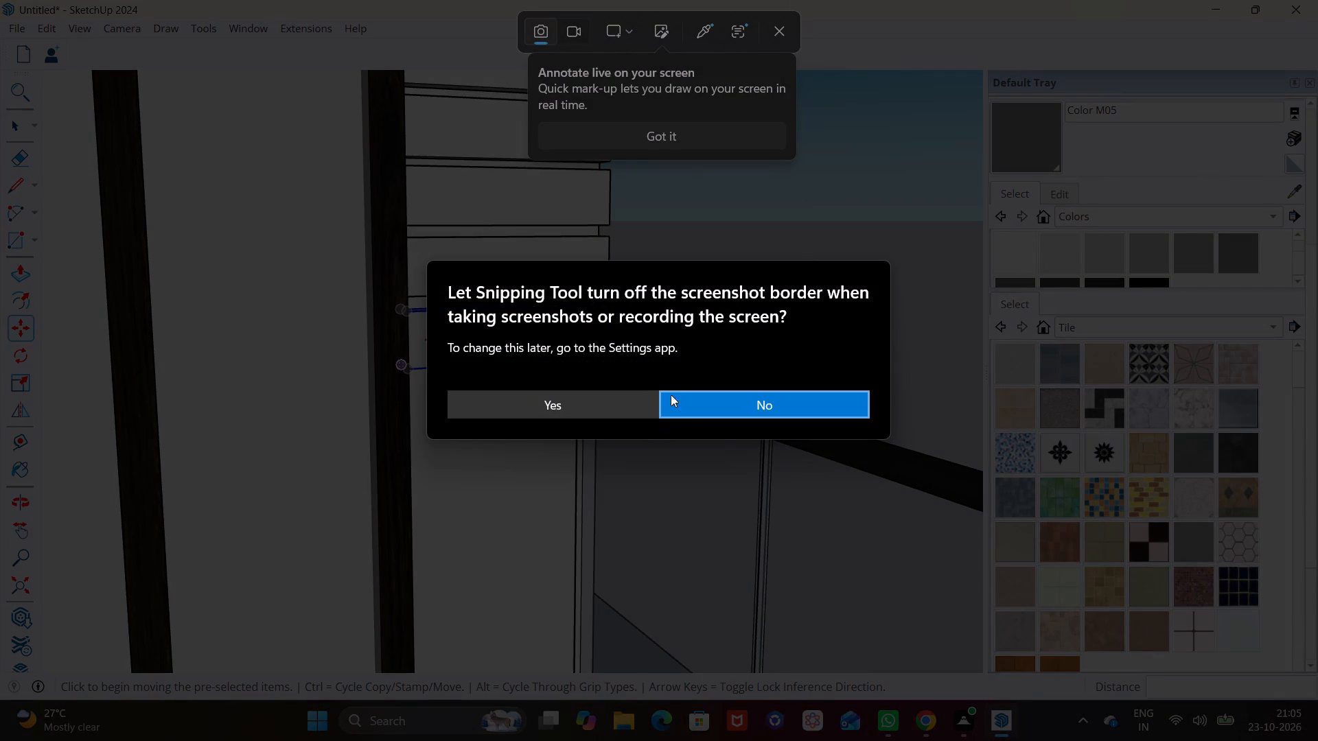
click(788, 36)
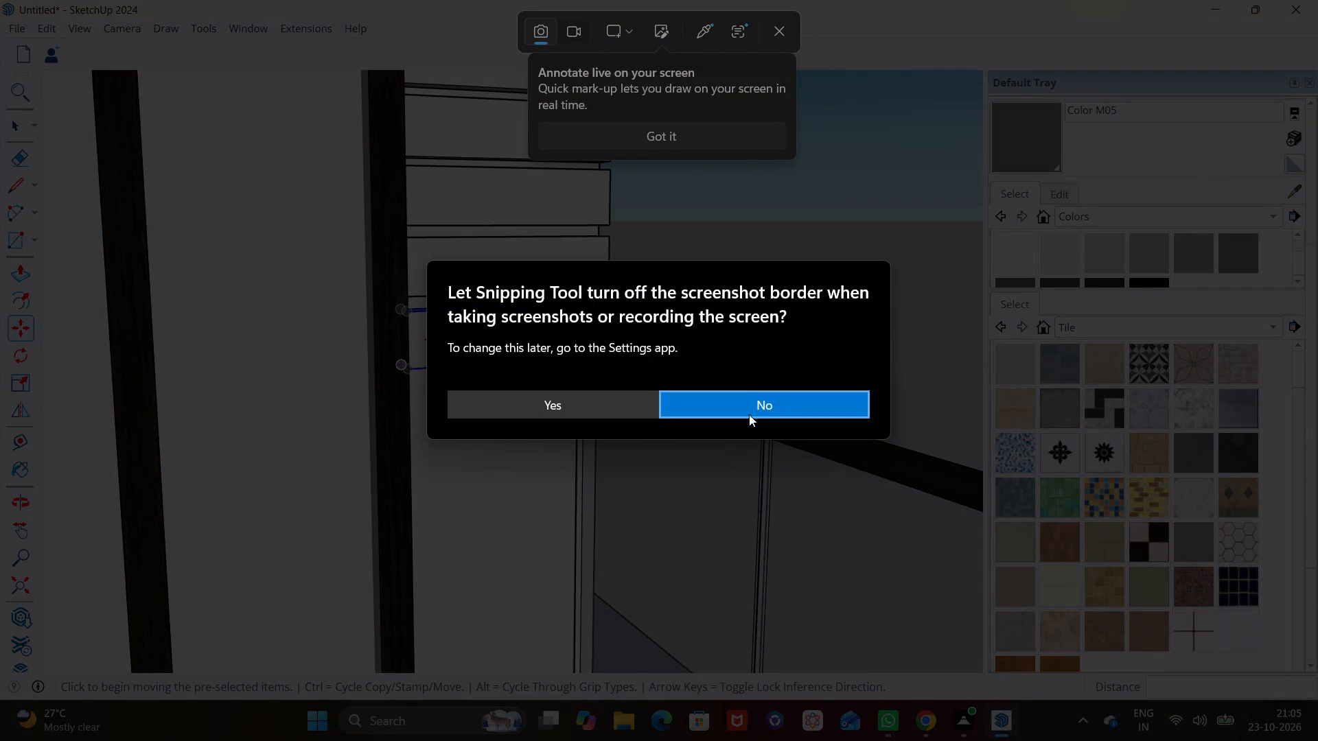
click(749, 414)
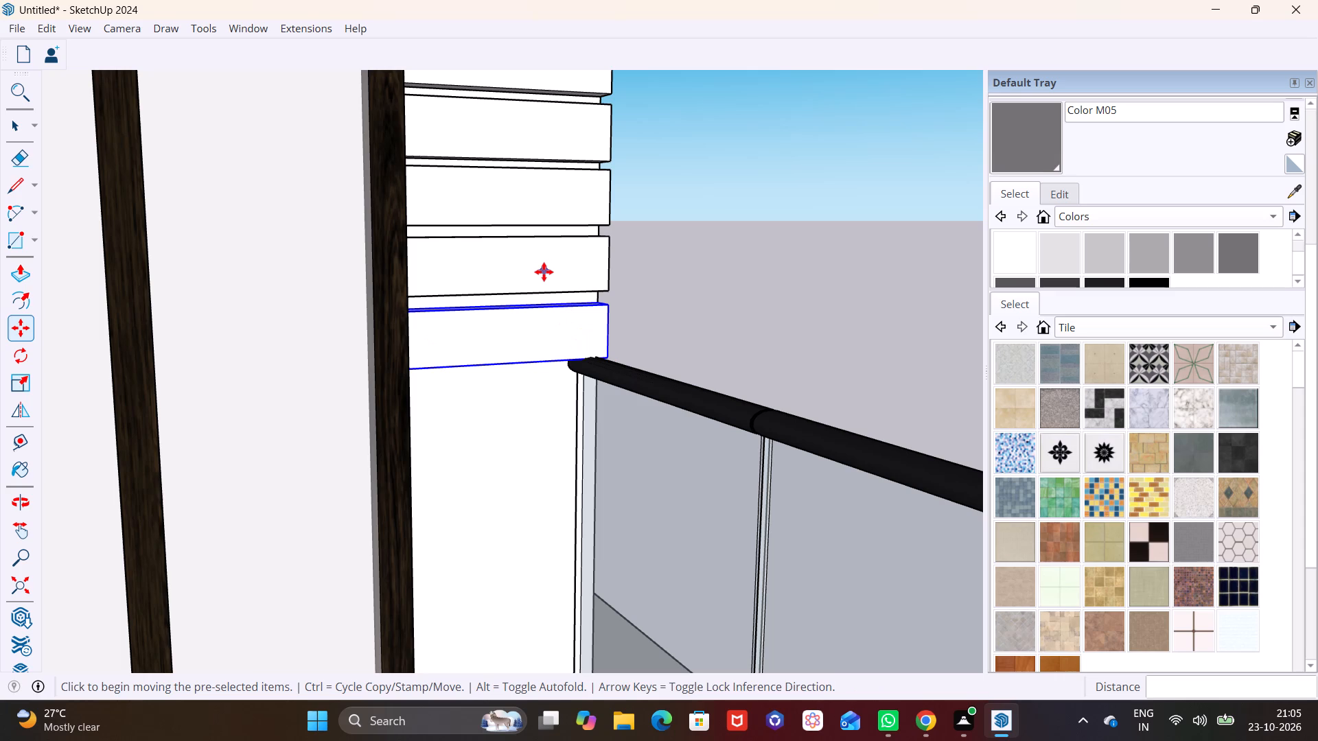
Delete the lowest short board, the one touching the end of the railing's handrail.
key(Delete)
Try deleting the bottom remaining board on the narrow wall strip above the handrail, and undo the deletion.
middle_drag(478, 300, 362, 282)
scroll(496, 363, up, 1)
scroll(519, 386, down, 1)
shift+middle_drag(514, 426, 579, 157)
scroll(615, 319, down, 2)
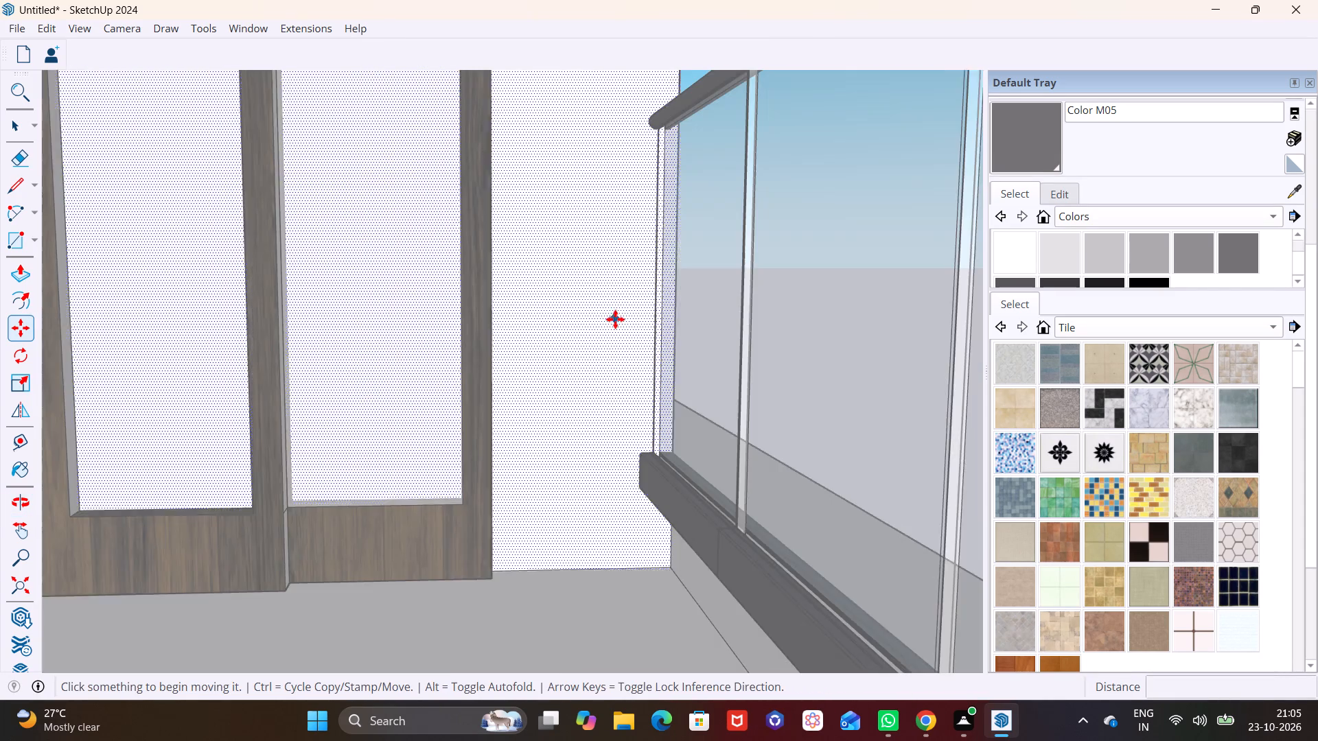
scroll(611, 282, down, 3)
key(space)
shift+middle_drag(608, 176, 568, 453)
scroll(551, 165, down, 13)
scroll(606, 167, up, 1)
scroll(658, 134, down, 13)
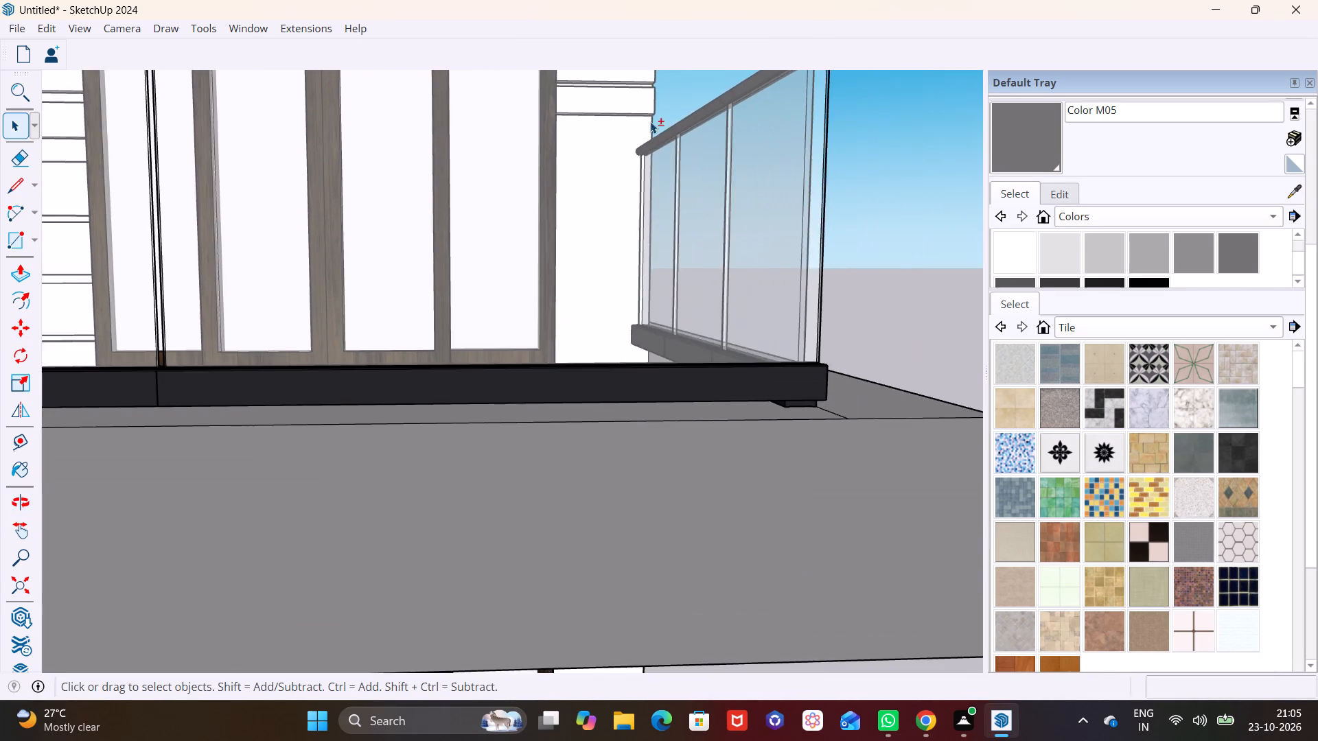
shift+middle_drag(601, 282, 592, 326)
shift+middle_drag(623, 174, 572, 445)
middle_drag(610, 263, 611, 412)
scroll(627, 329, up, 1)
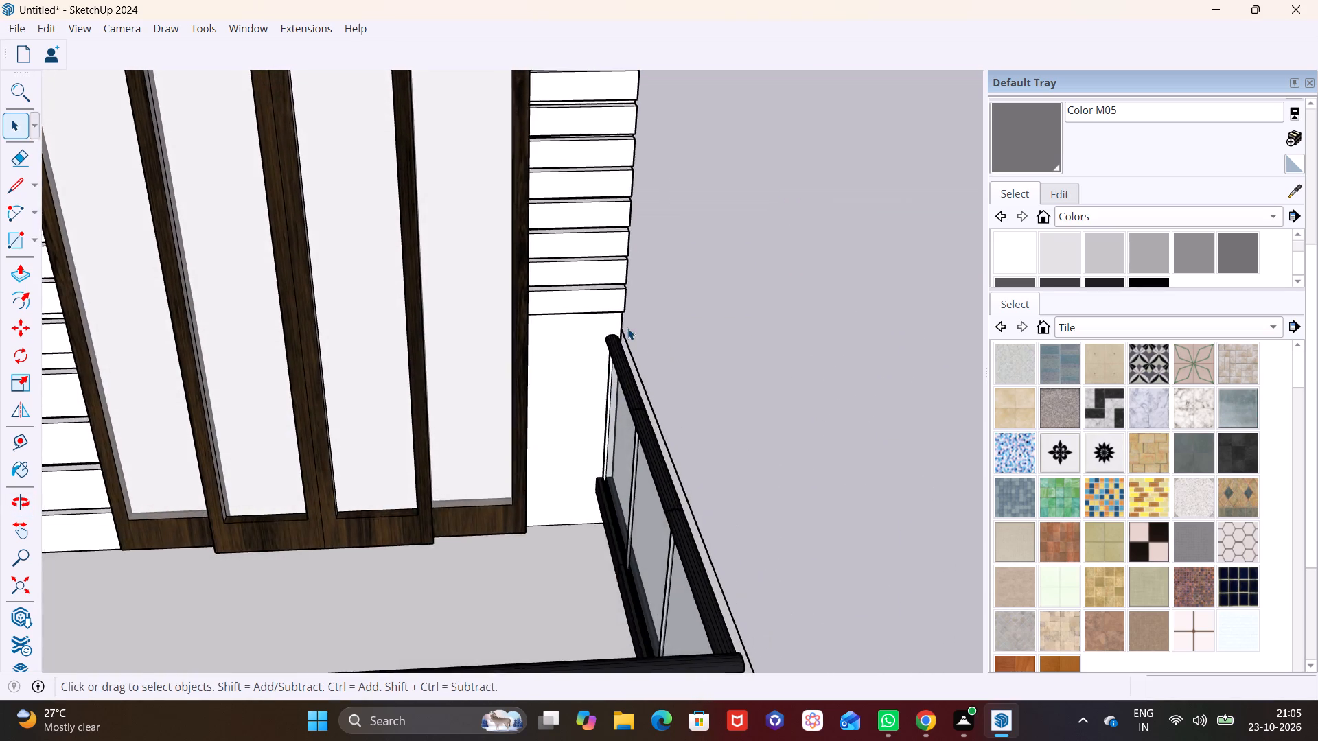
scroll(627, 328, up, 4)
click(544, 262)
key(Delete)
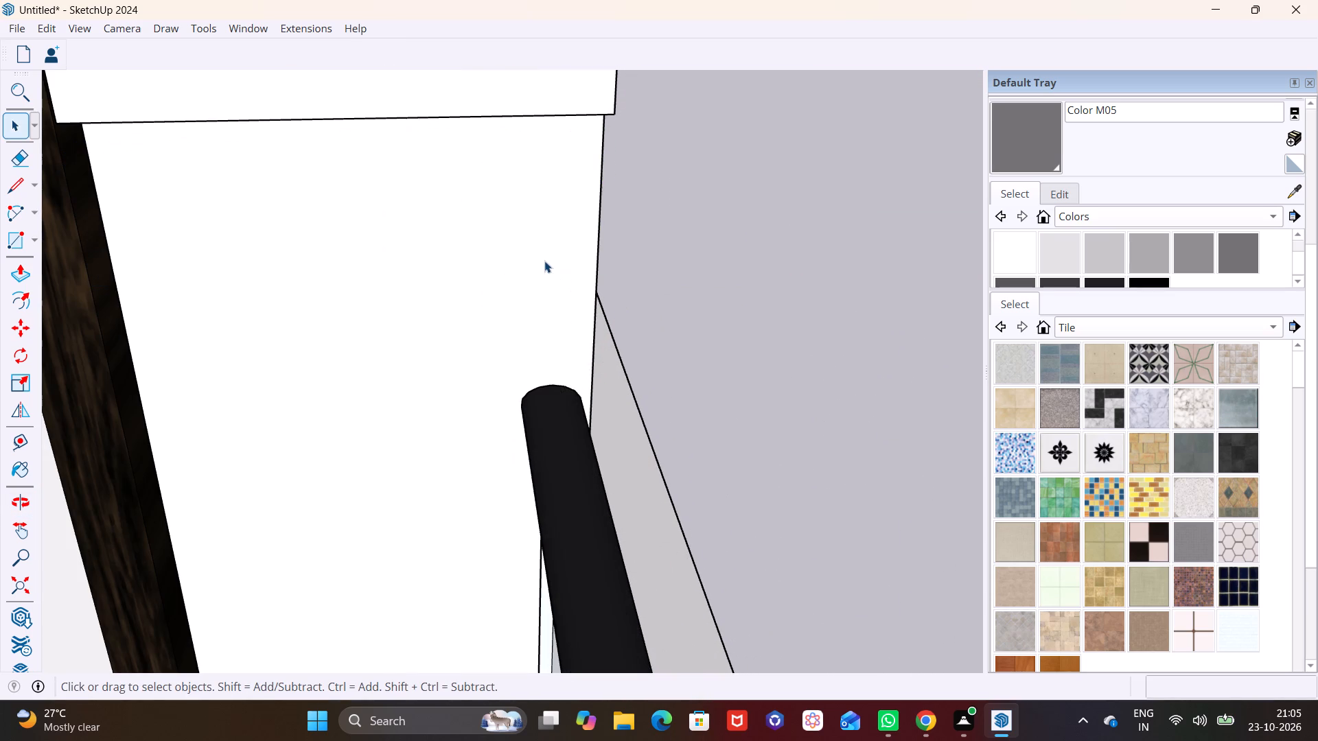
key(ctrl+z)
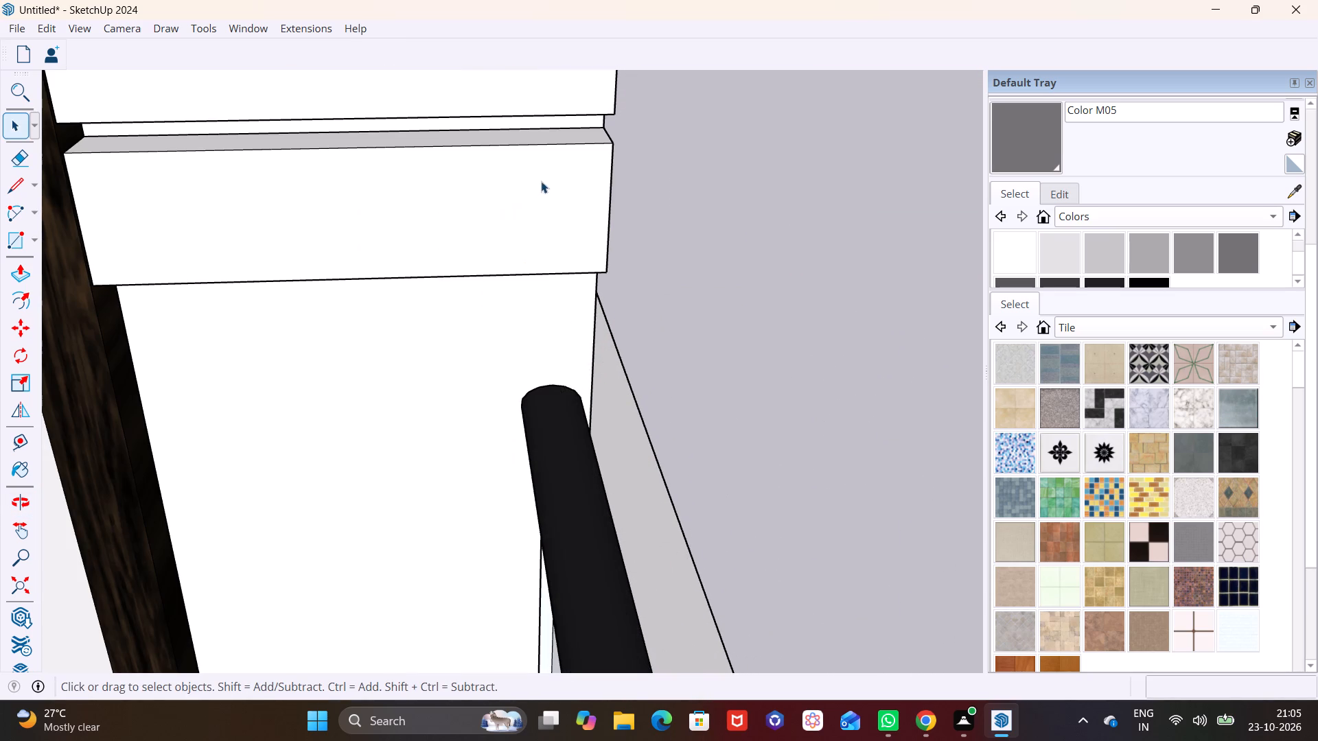
Move the bottom short board down the narrow wall strip by about 3' 2 3/4" so it sits on the balcony floor.
click(541, 196)
key(m)
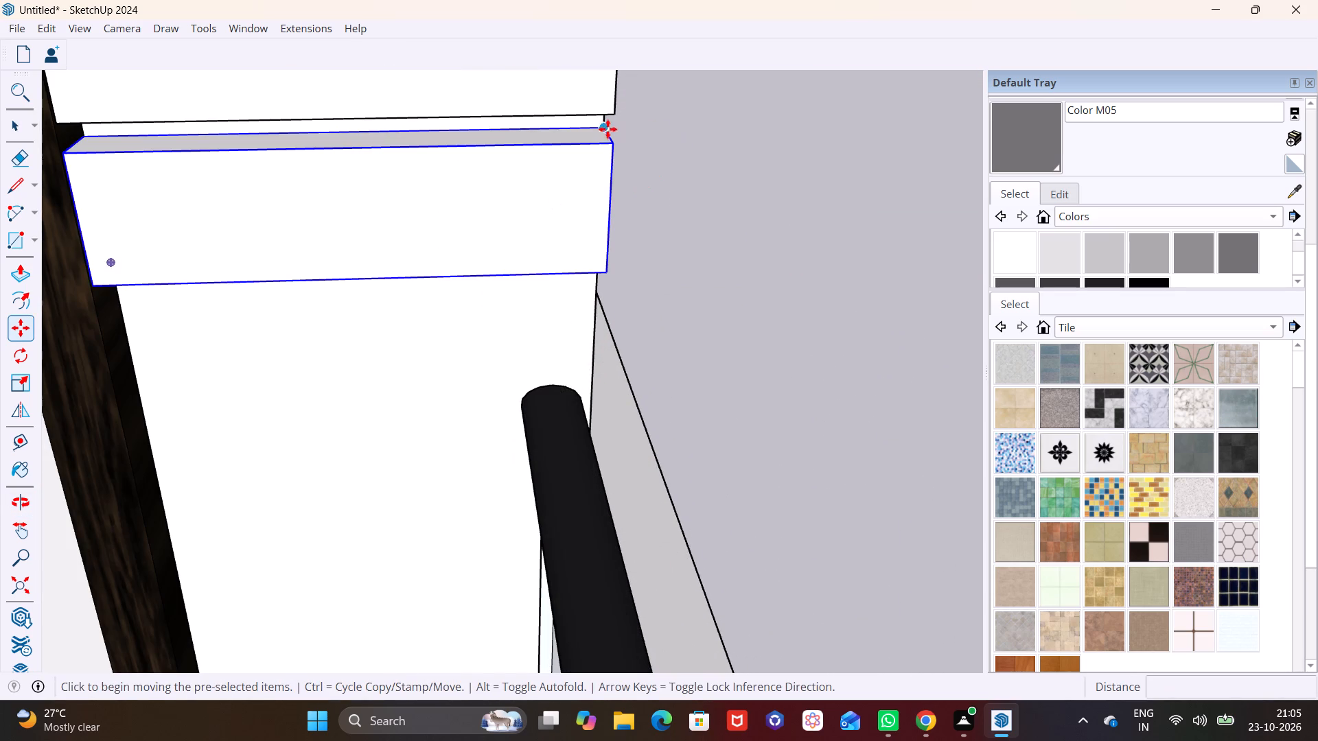
click(608, 128)
shift+middle_drag(505, 500, 629, 59)
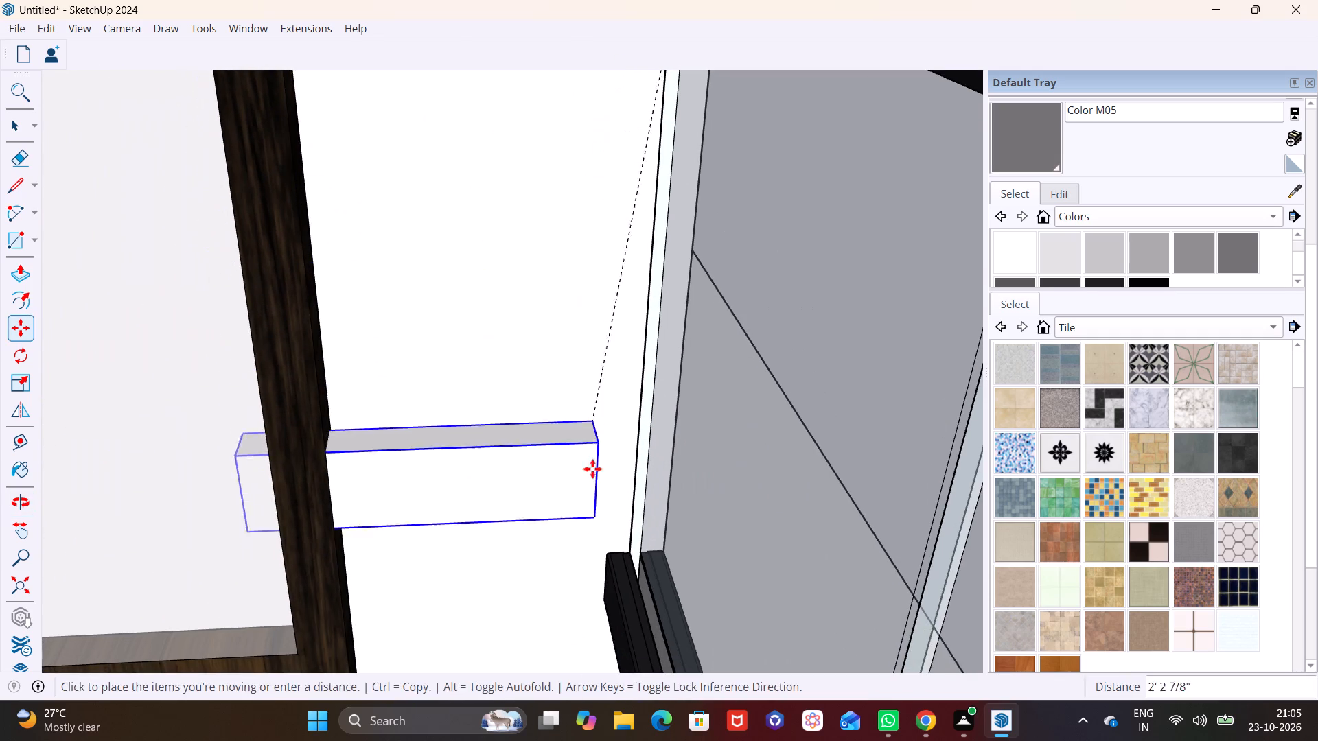
shift+middle_drag(594, 531, 694, 11)
click(741, 157)
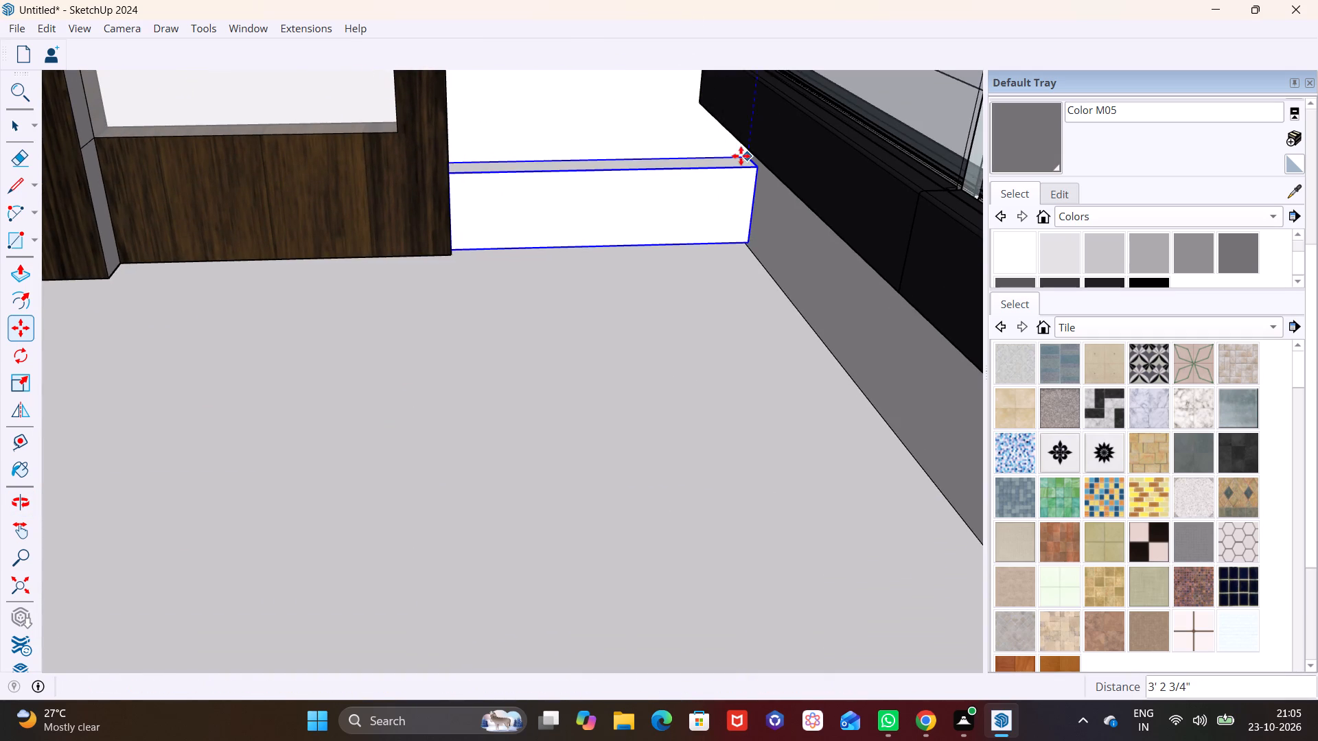
scroll(647, 52, down, 4)
key(space)
click(590, 235)
click(588, 298)
Examine the balcony facade from outside, checking the board cladding around the window and doors and on the narrow strip.
middle_drag(446, 121, 430, 108)
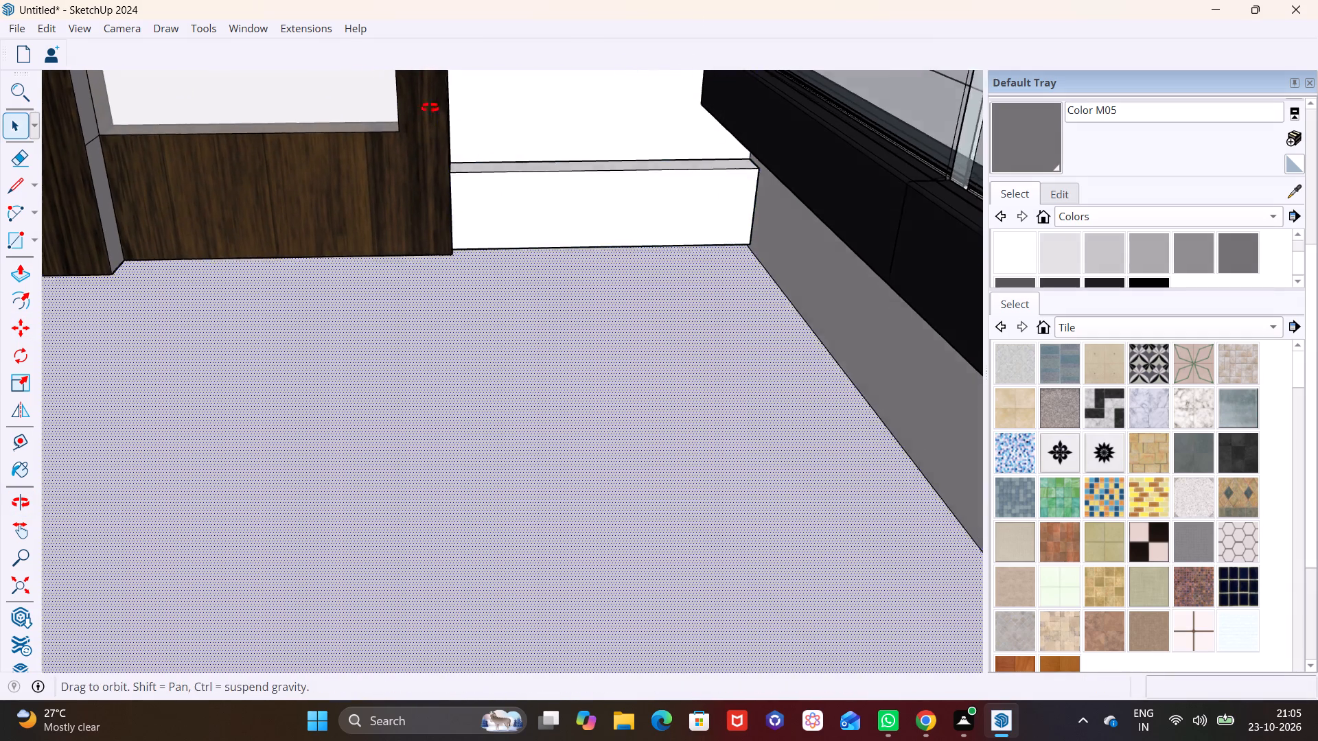
middle_drag(430, 108, 404, 47)
scroll(489, 85, down, 5)
scroll(222, 132, down, 1)
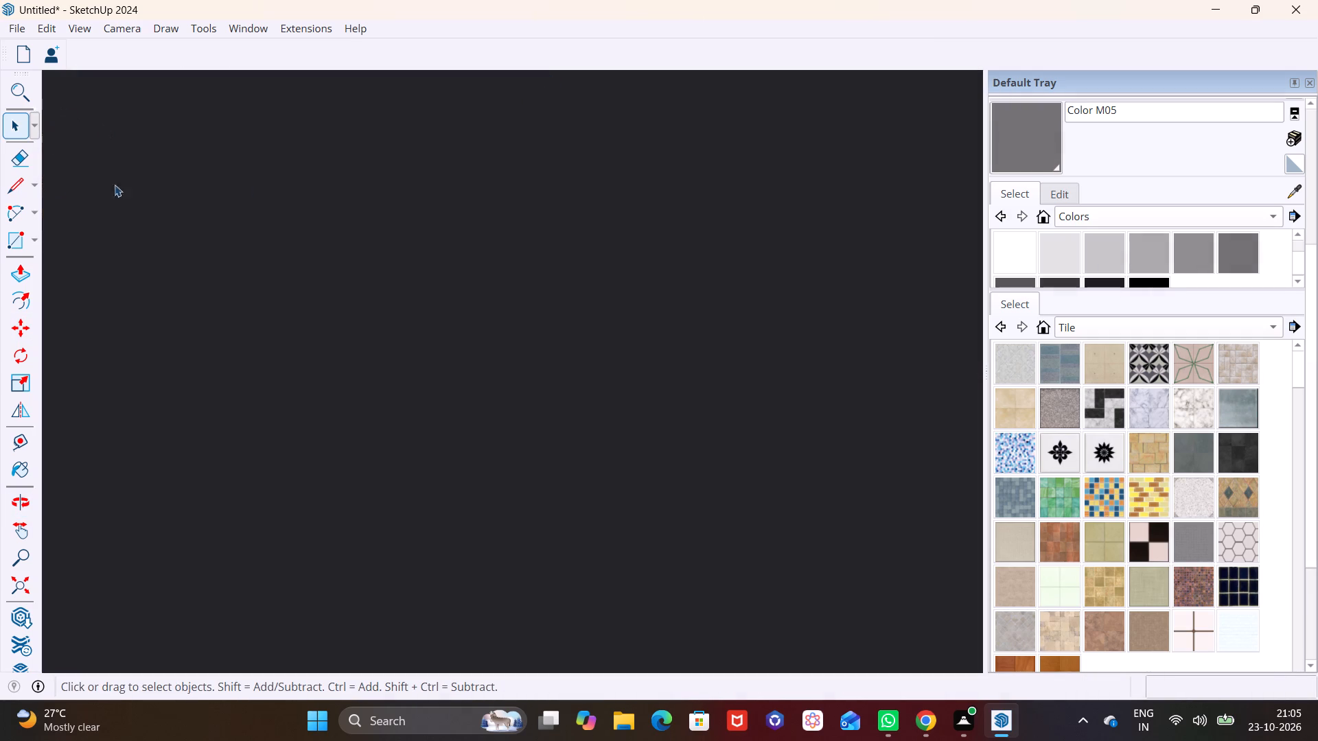
scroll(437, 239, down, 20)
scroll(437, 239, down, 13)
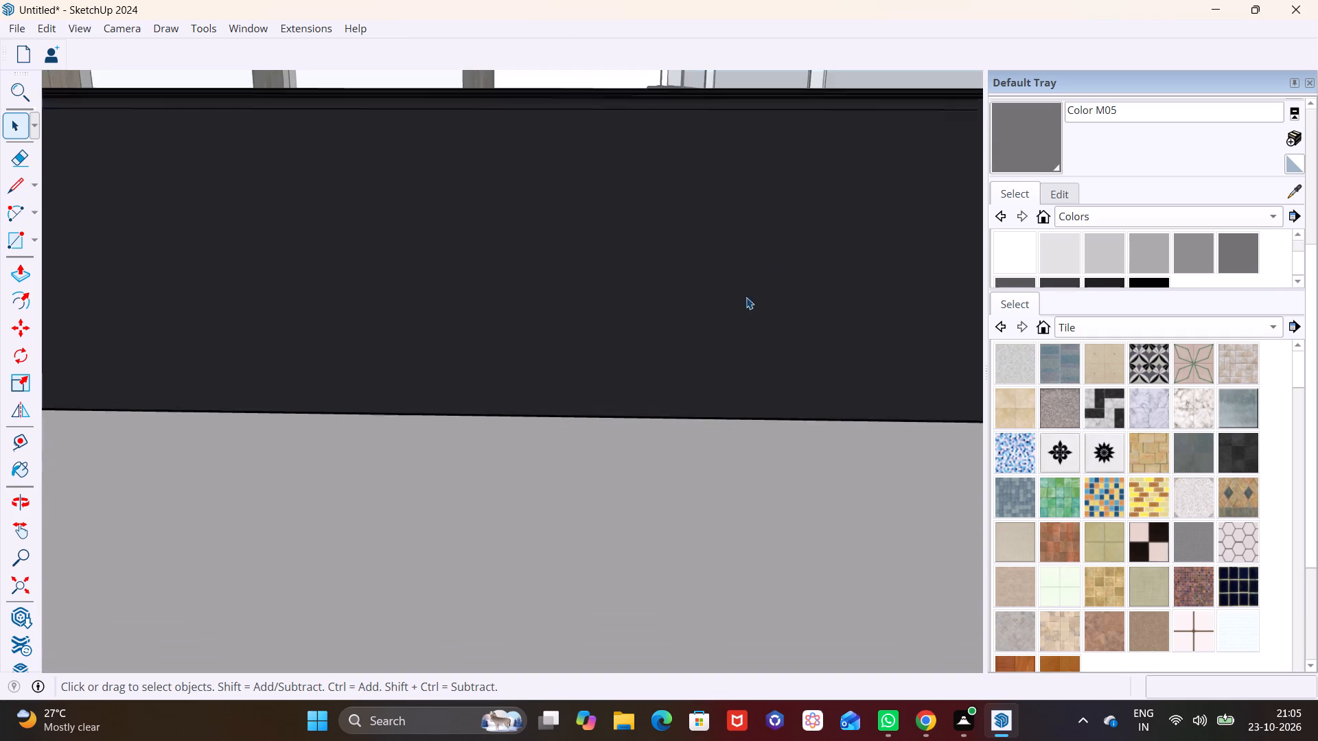
scroll(746, 297, down, 12)
scroll(665, 204, down, 9)
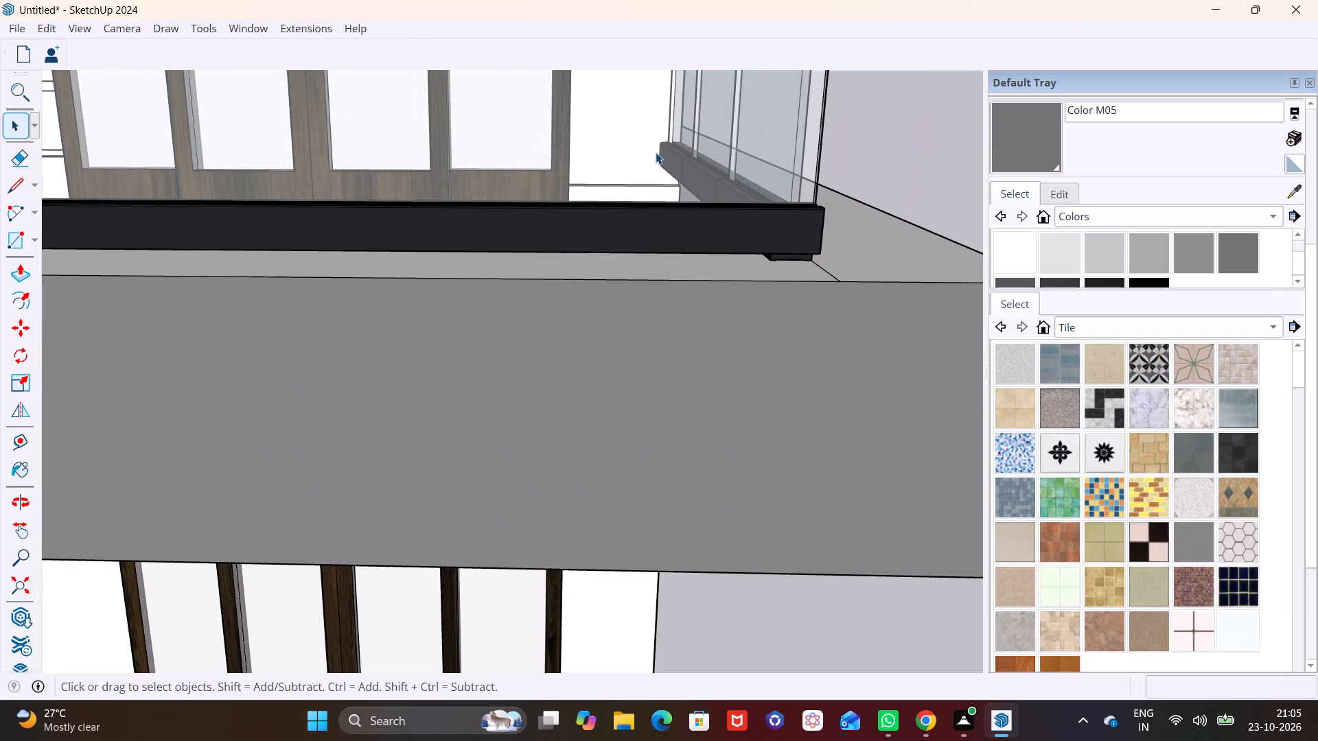
shift+middle_drag(656, 153, 578, 528)
scroll(605, 309, down, 4)
middle_drag(621, 425, 623, 0)
shift+middle_drag(563, 633, 633, 354)
scroll(634, 386, down, 12)
shift+scroll(636, 186, up, 1)
shift+middle_drag(623, 248, 553, 573)
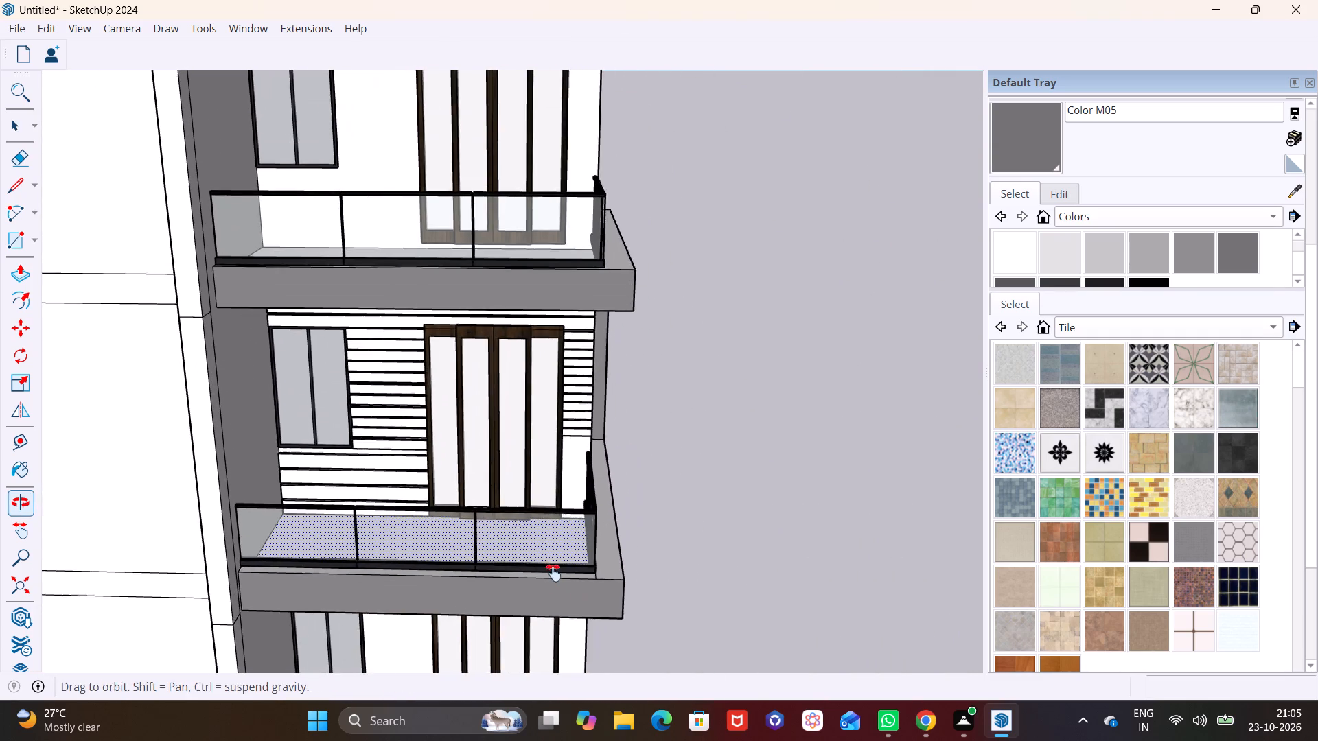
shift+middle_drag(553, 573, 553, 574)
scroll(490, 487, up, 5)
middle_drag(461, 331, 459, 262)
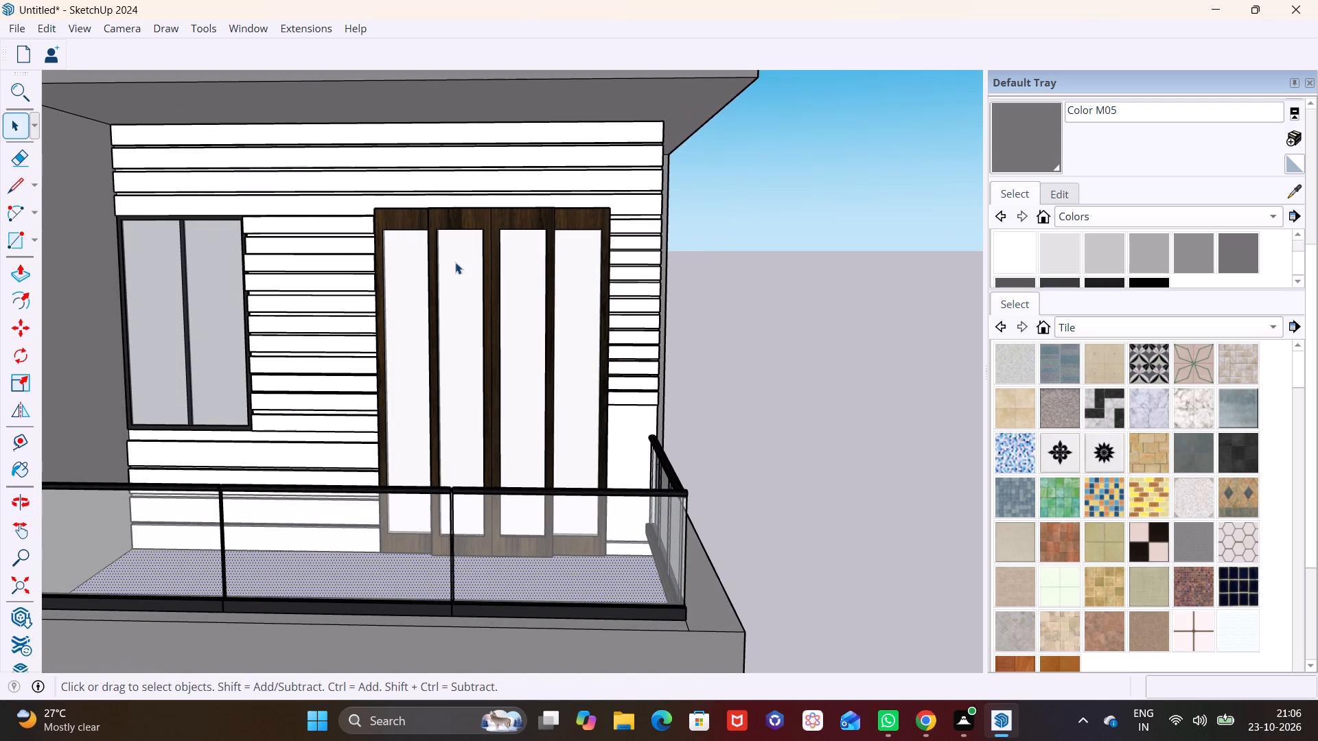
middle_drag(502, 291, 459, 291)
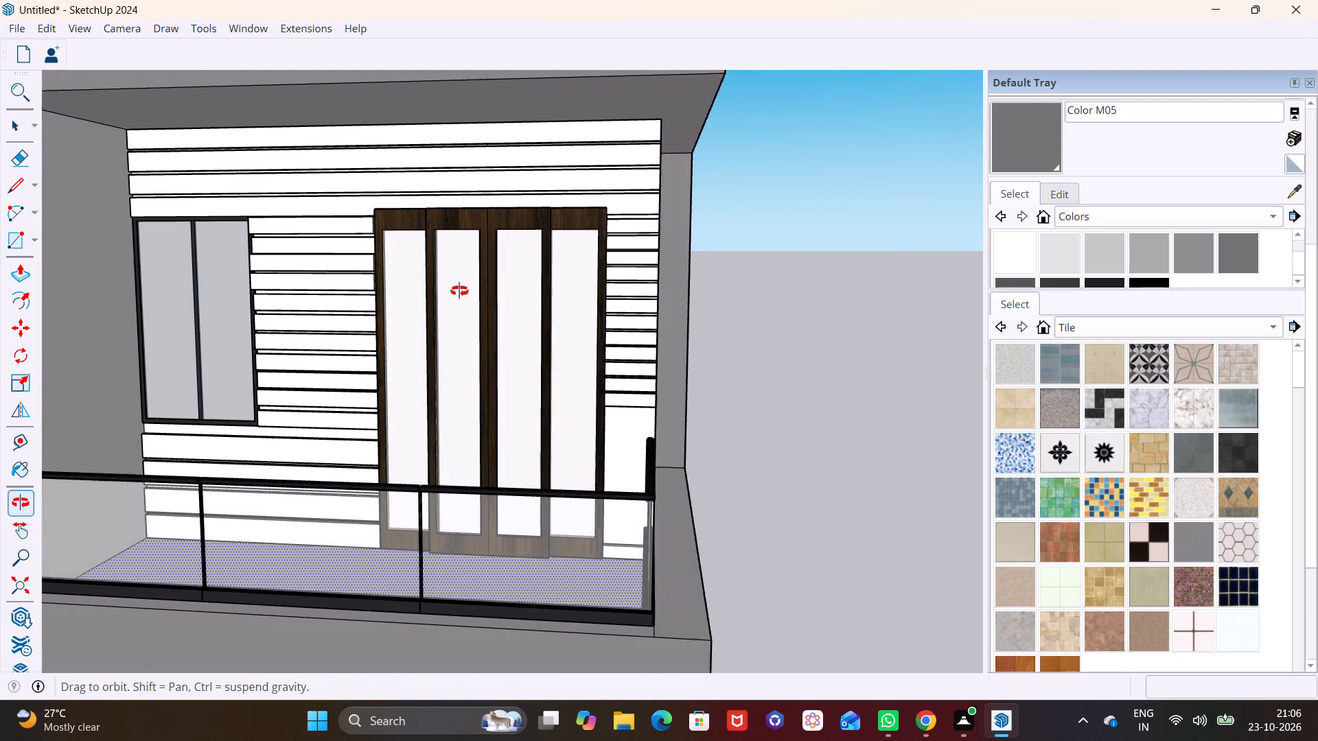
middle_drag(459, 291, 448, 292)
scroll(500, 371, up, 4)
scroll(612, 424, up, 1)
middle_drag(612, 424, 500, 484)
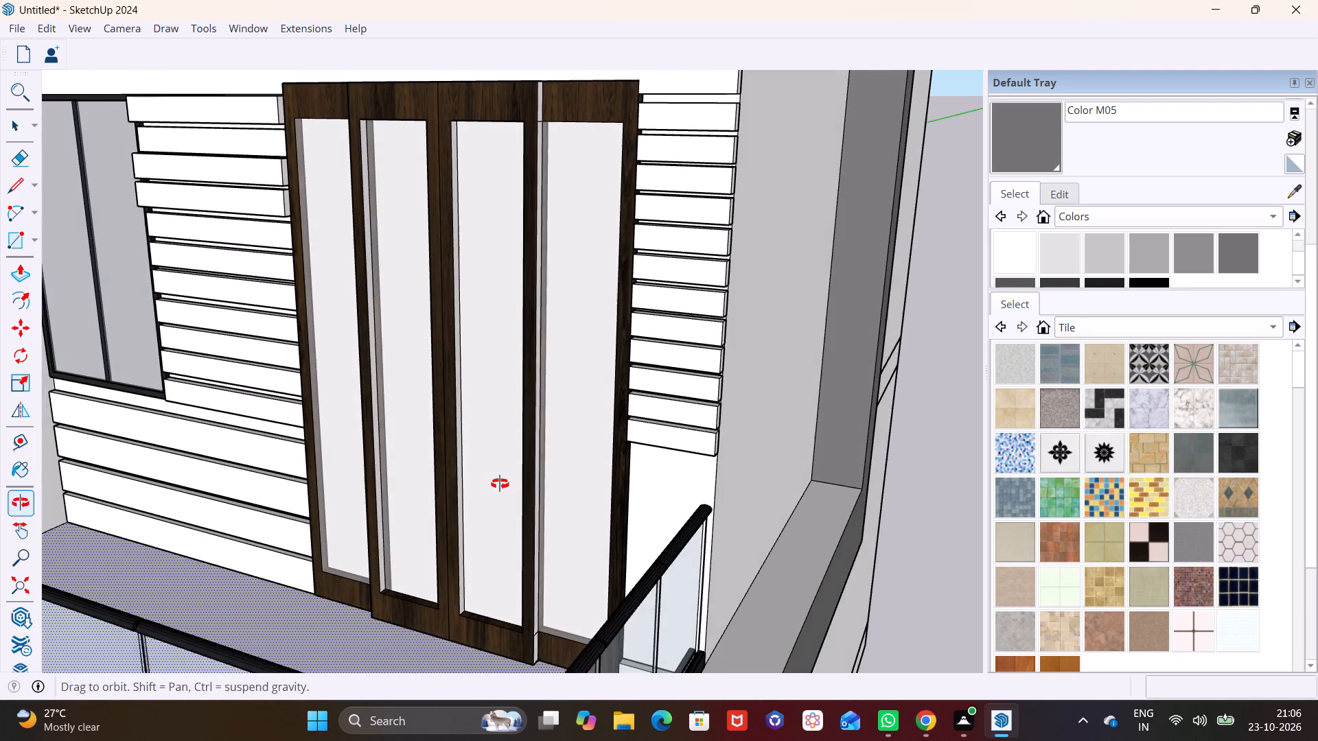
Copy the lowest short board above the handrail down the narrow wall strip twice, at spacings of about 5 15/16" and 5 5/8".
middle_drag(500, 484, 515, 504)
scroll(745, 464, up, 5)
click(687, 436)
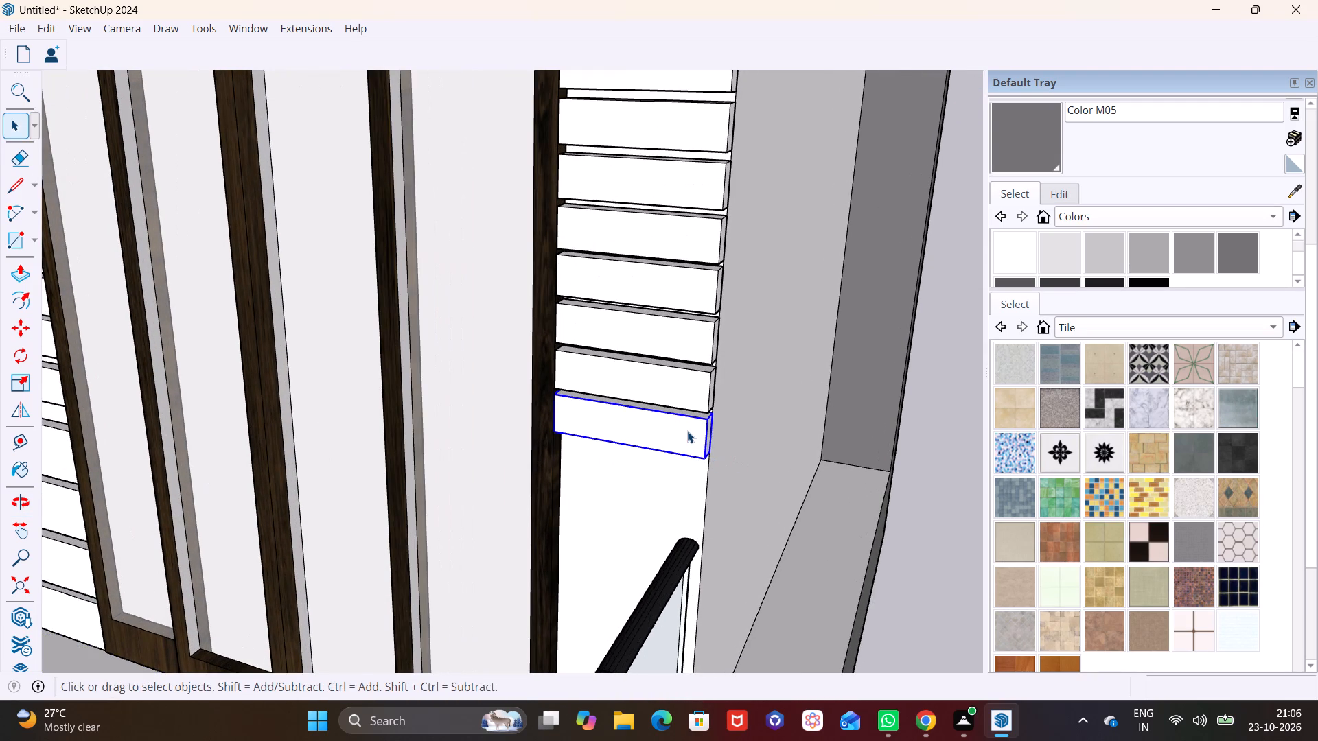
key(m)
click(710, 416)
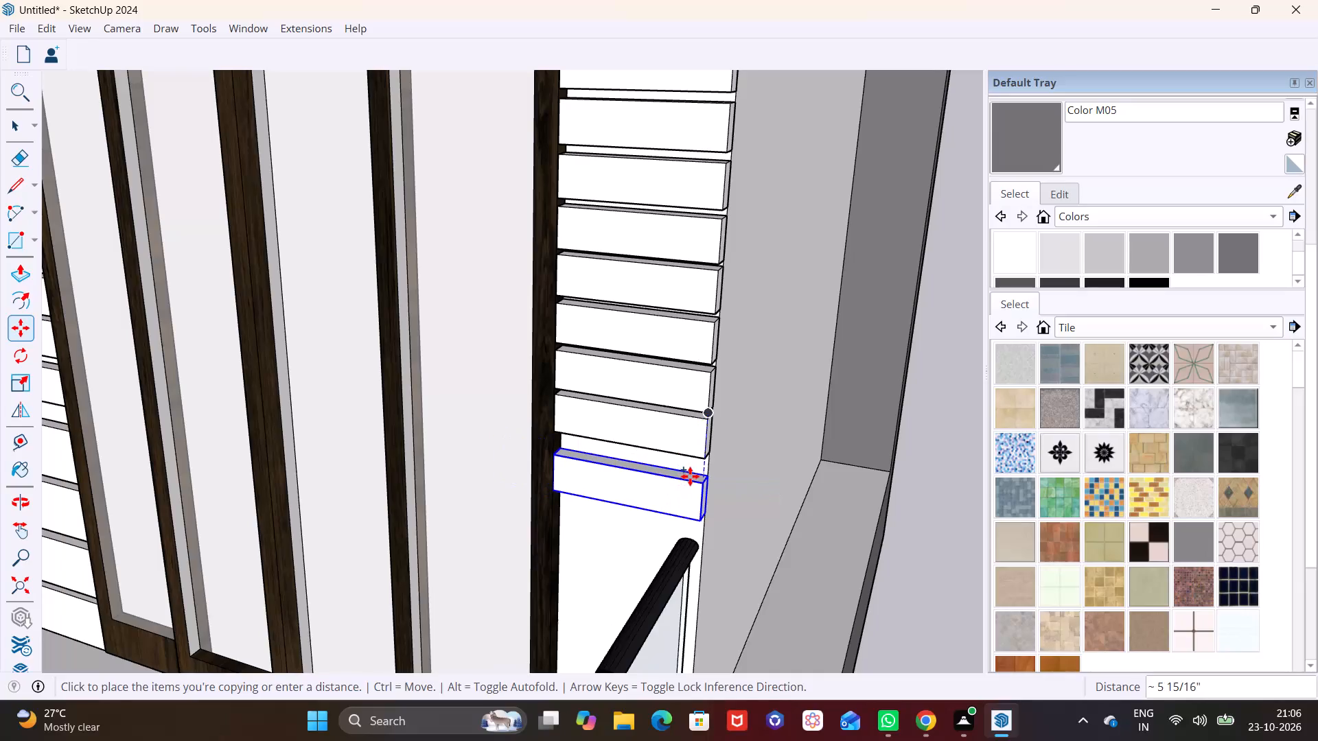
click(690, 476)
scroll(697, 493, up, 1)
middle_drag(697, 493, 790, 427)
click(728, 447)
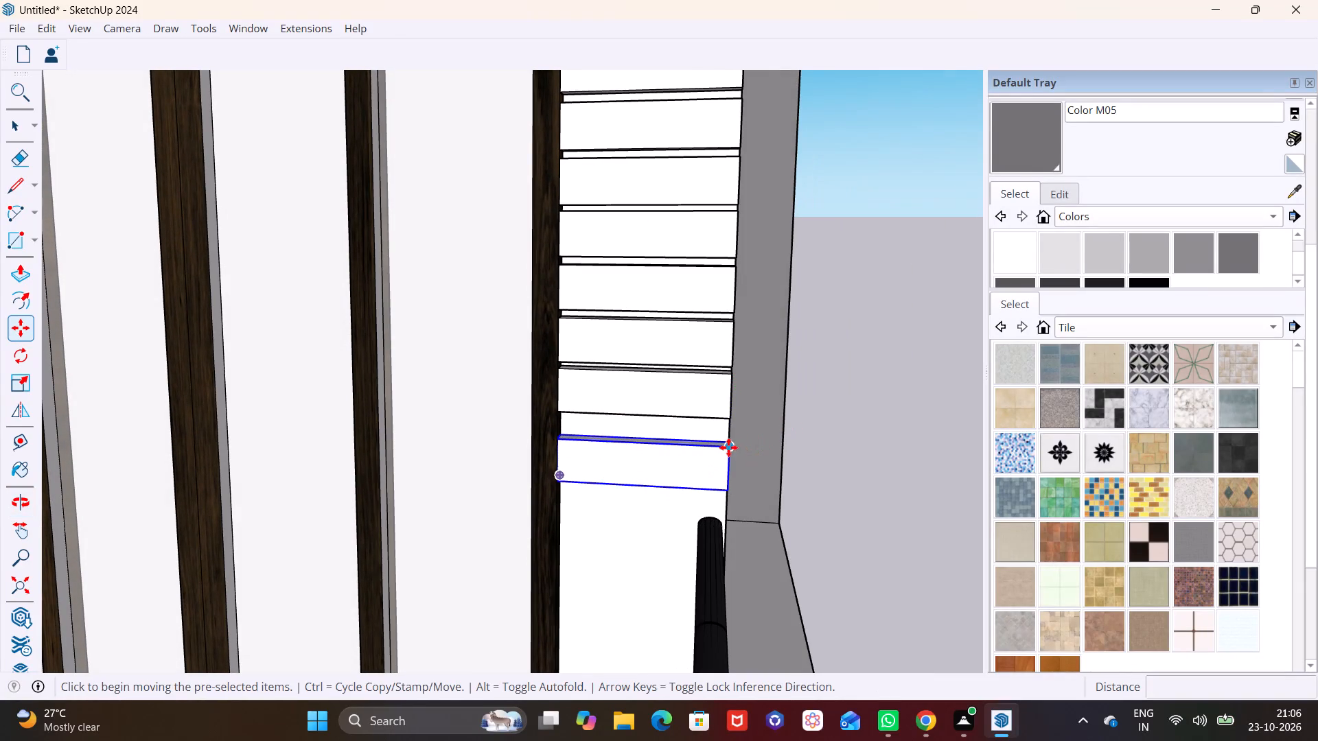
click(720, 515)
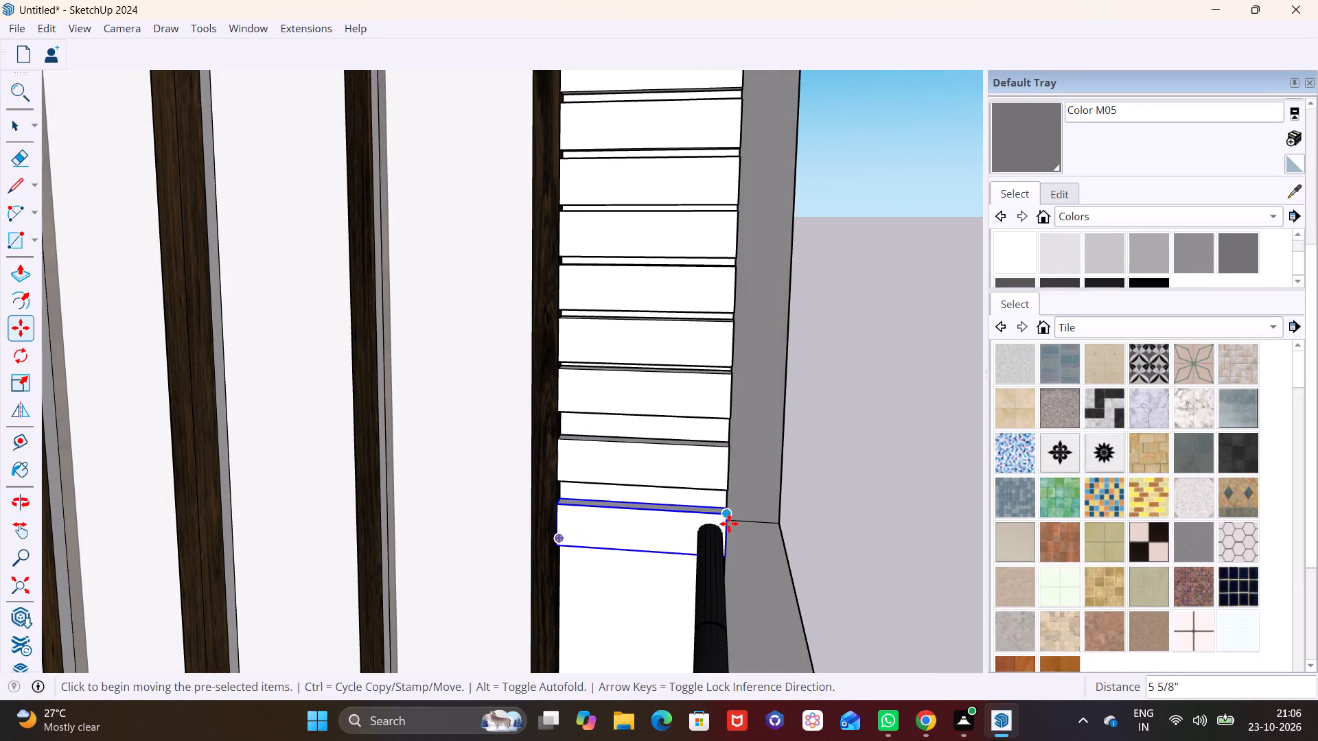
Continue copying the short board down the narrow strip five more times to the balcony floor, about 4 1/2" to 5 1/4" apart.
ctrl+middle_drag(726, 521, 783, 397)
middle_drag(782, 464, 603, 515)
ctrl+middle_drag(640, 543, 638, 543)
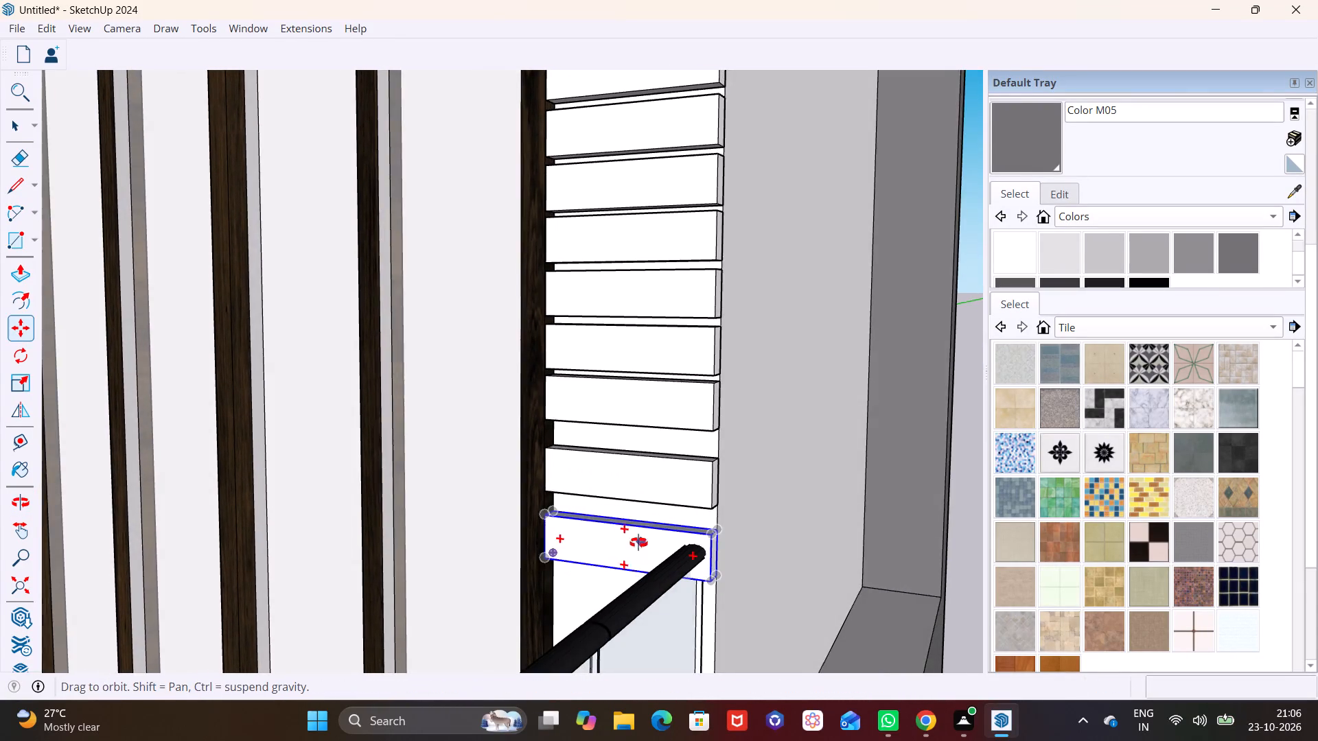
ctrl+scroll(638, 541, up, 1)
ctrl+middle_drag(638, 543, 561, 210)
scroll(651, 169, down, 20)
scroll(651, 169, down, 6)
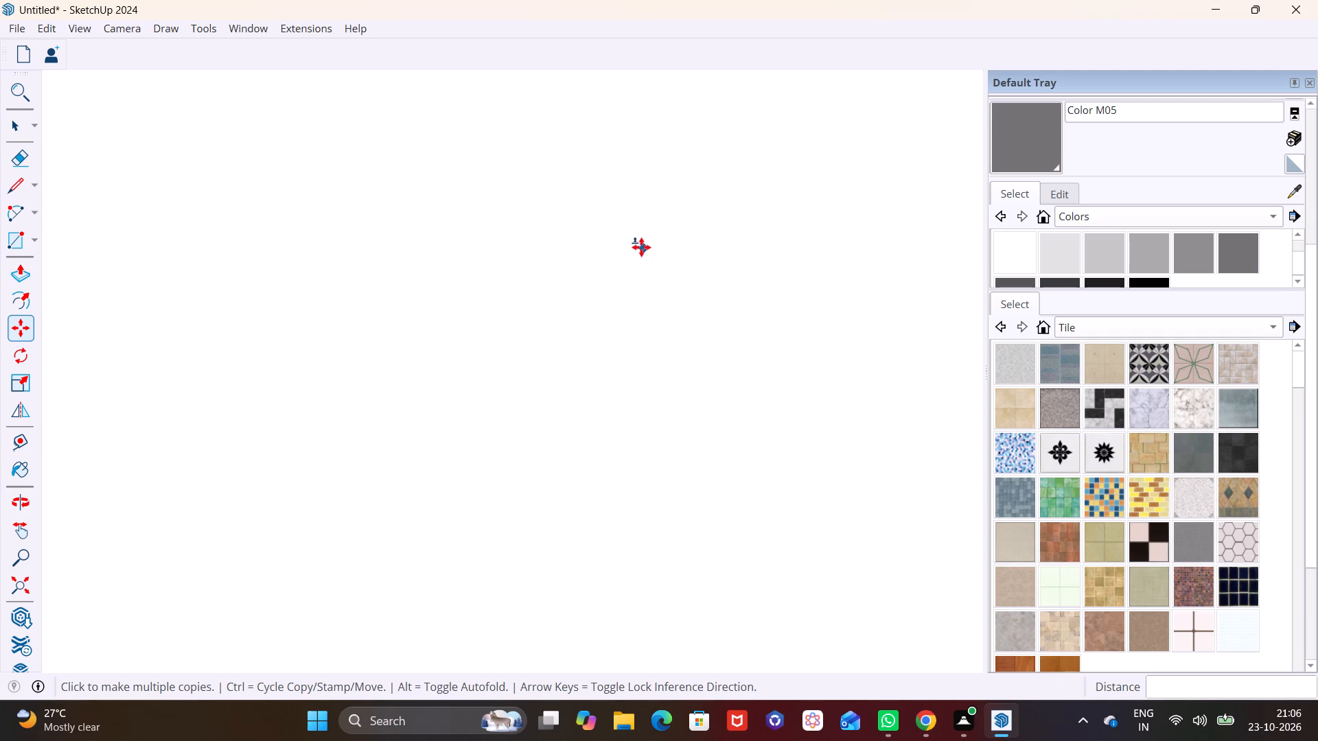
scroll(641, 247, down, 20)
scroll(641, 247, down, 2)
middle_drag(654, 238, 570, 447)
scroll(715, 198, down, 4)
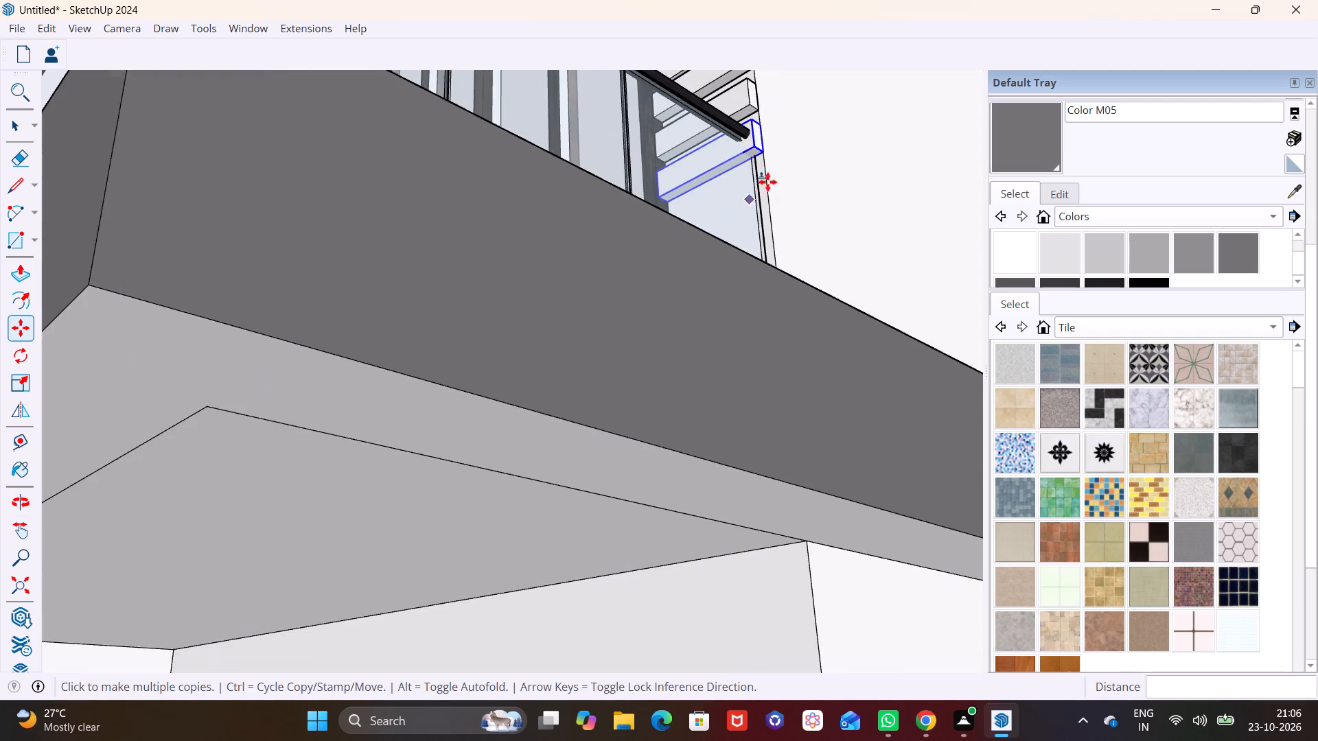
ctrl+middle_drag(768, 180, 601, 296)
middle_drag(566, 288, 599, 309)
click(594, 269)
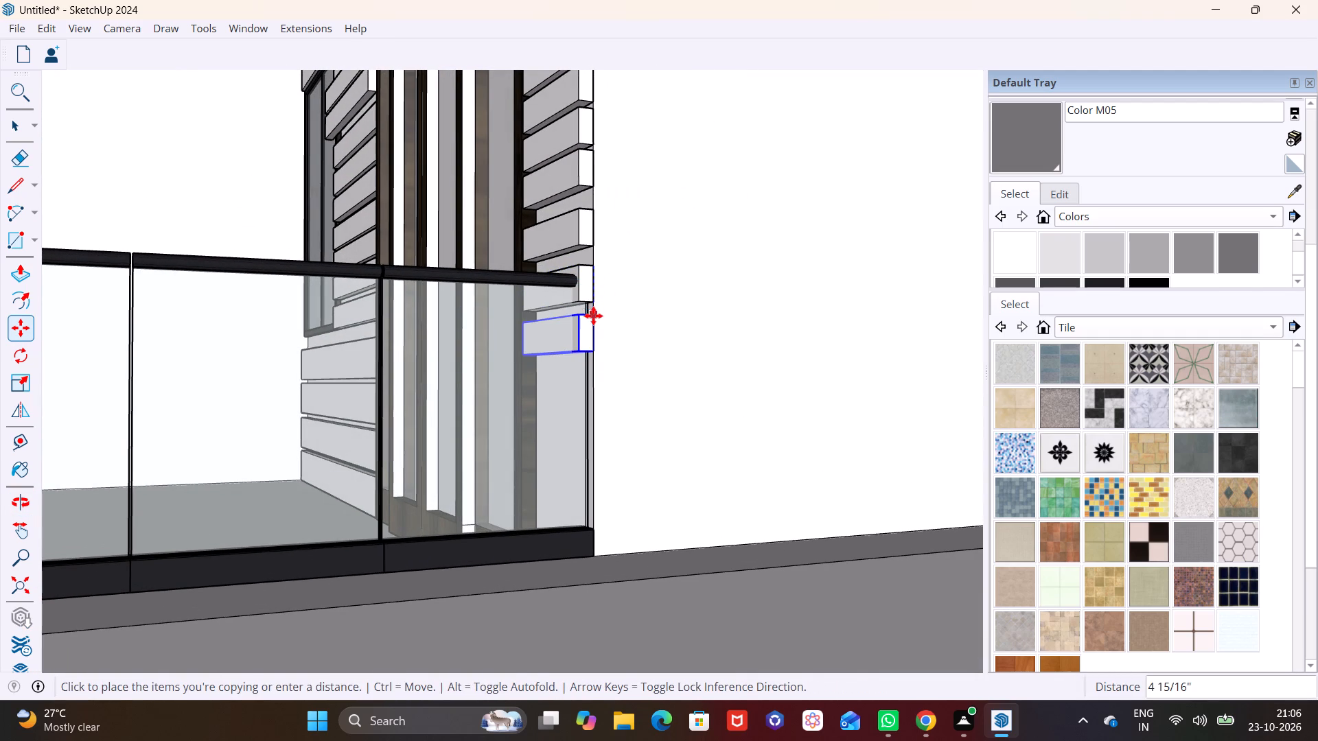
click(593, 316)
click(593, 315)
click(594, 362)
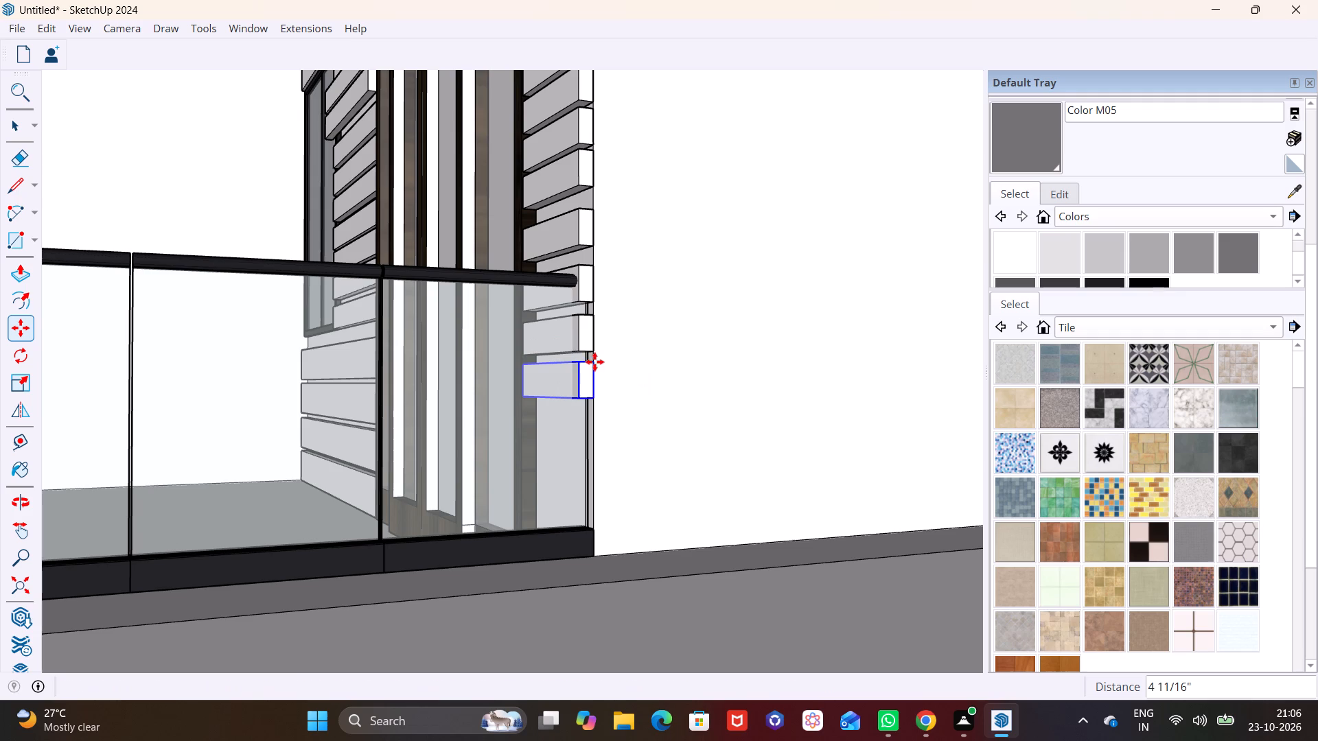
click(594, 364)
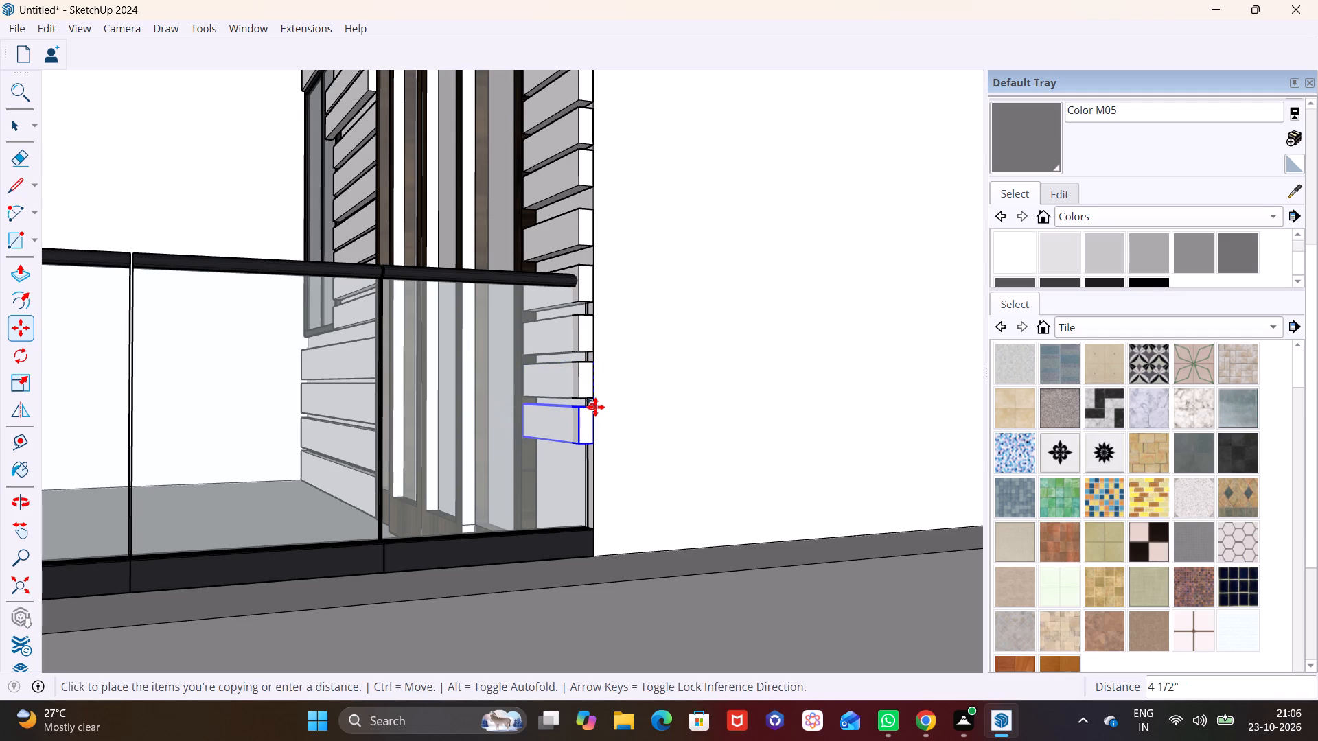
click(595, 407)
click(595, 405)
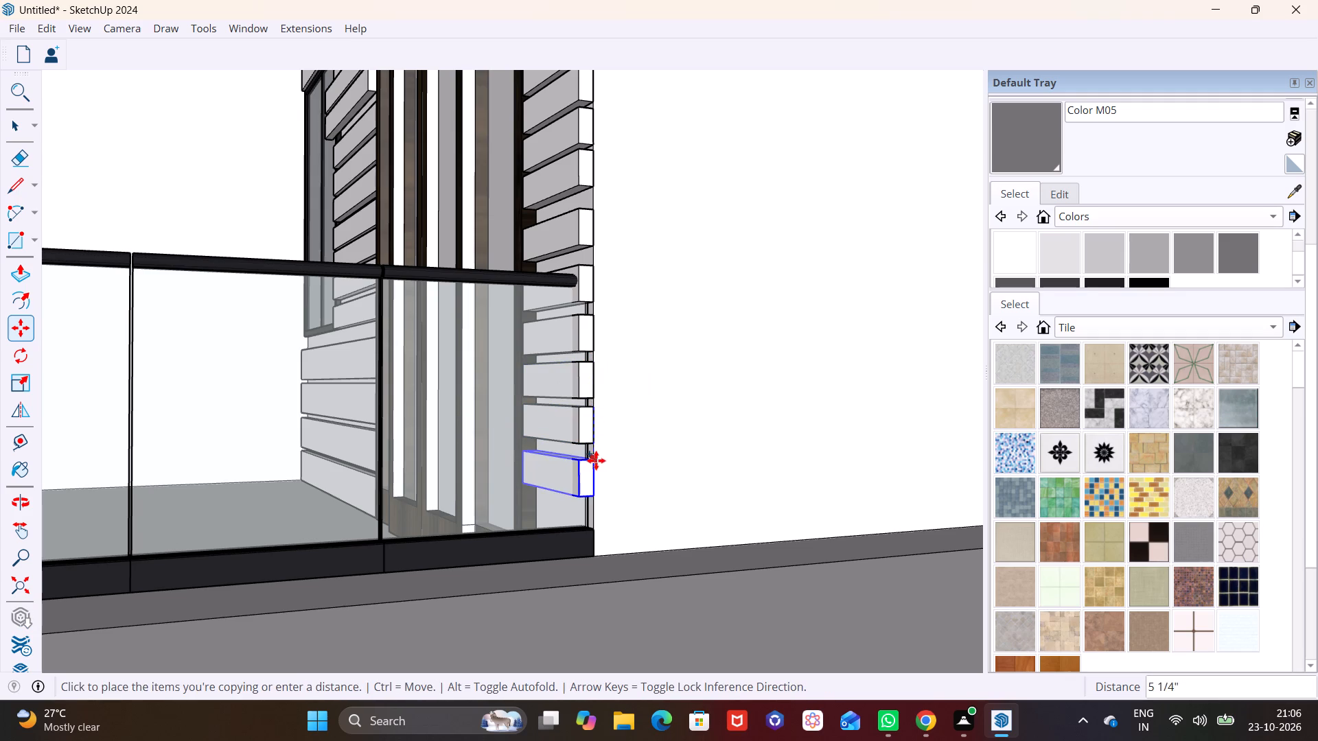
click(593, 454)
click(591, 451)
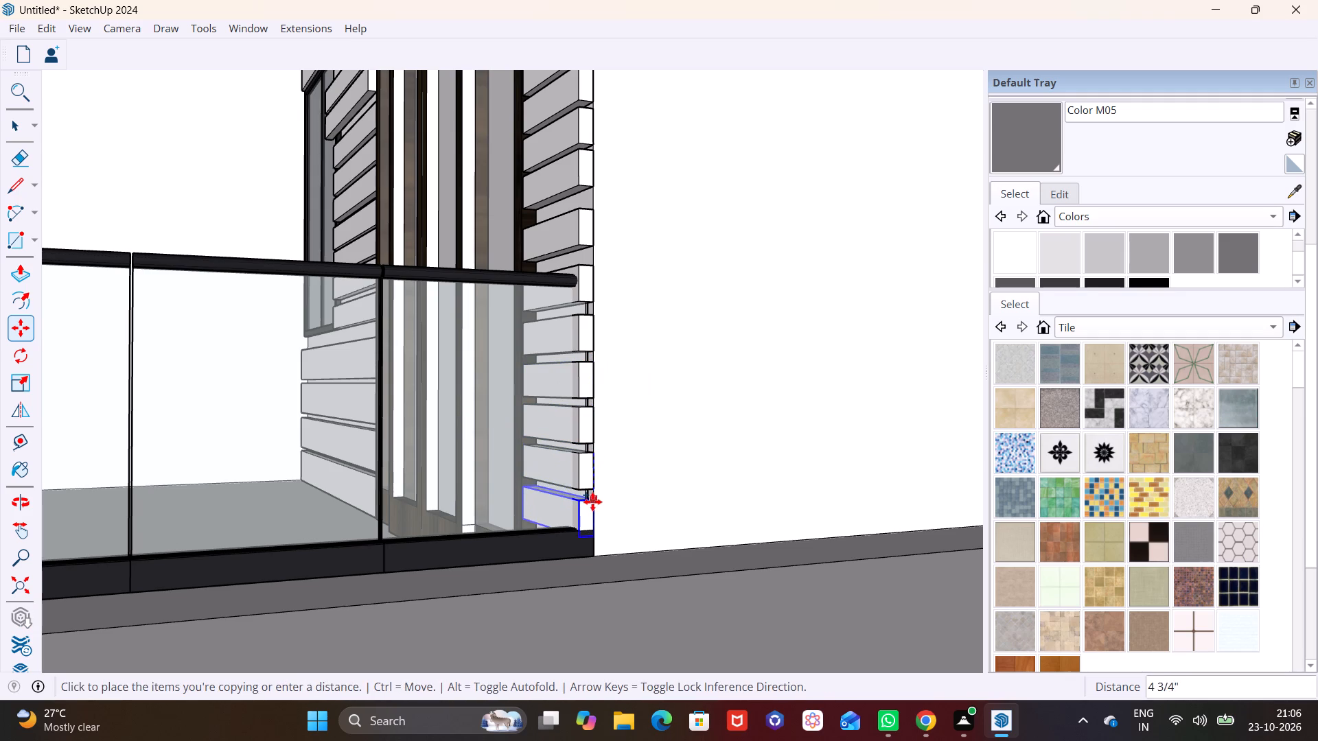
click(592, 502)
key(space)
click(688, 532)
Paint the upper short boards on the narrow strip and the long boards above the doors with Wood Cherry Original.
scroll(579, 362, down, 4)
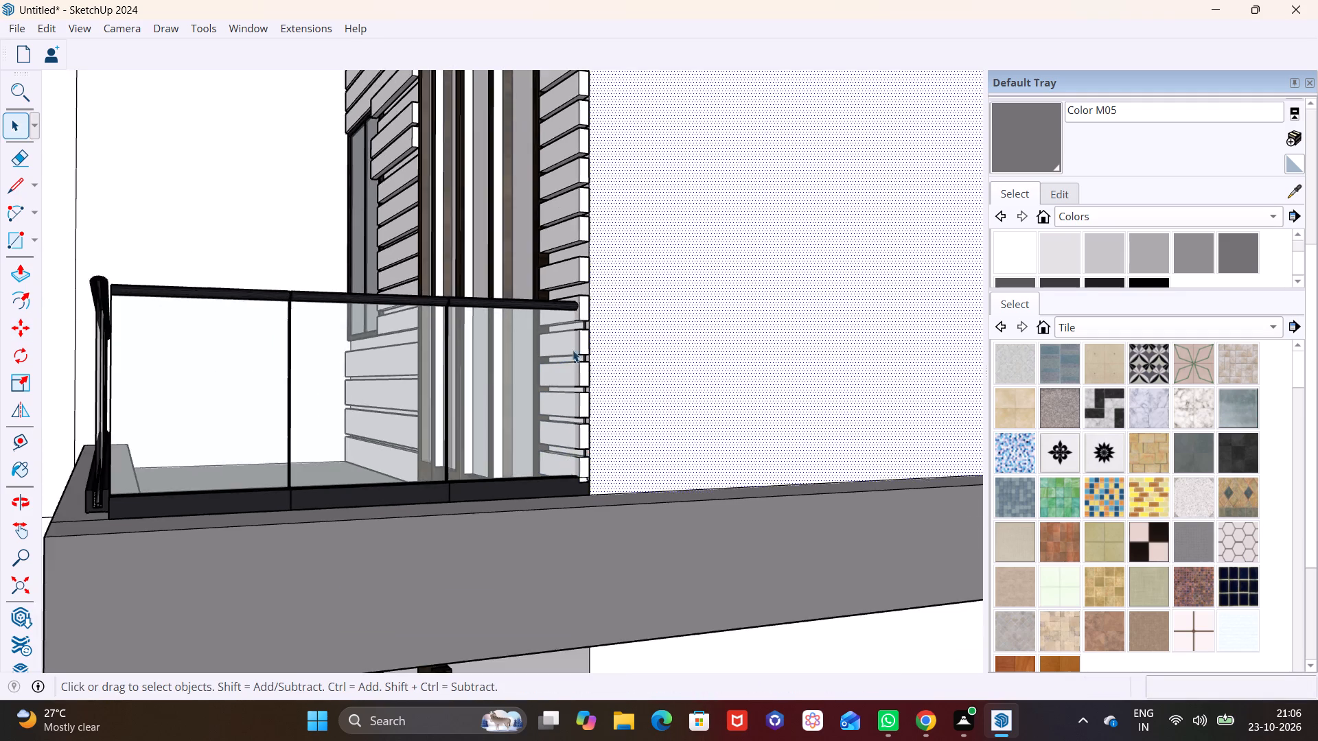
middle_drag(570, 338, 931, 359)
scroll(748, 241, down, 3)
middle_drag(748, 244, 797, 372)
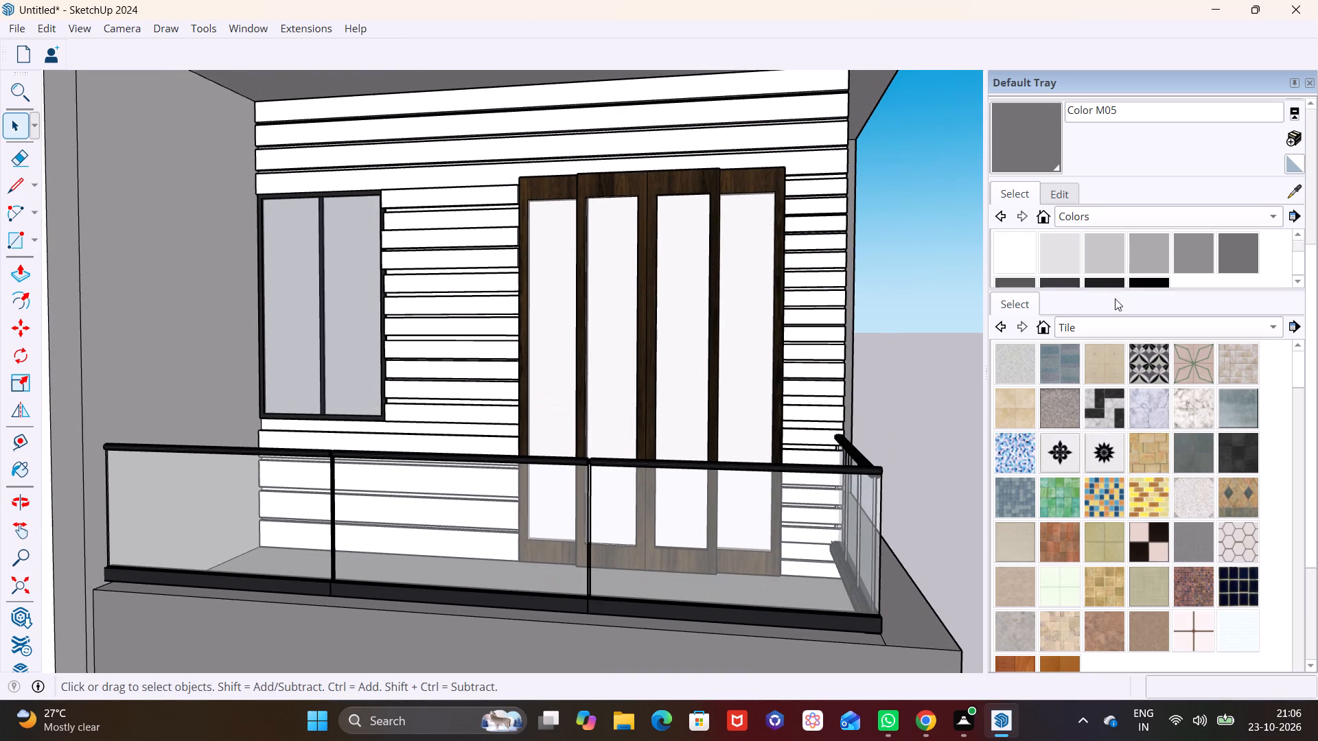
click(1142, 325)
click(1106, 372)
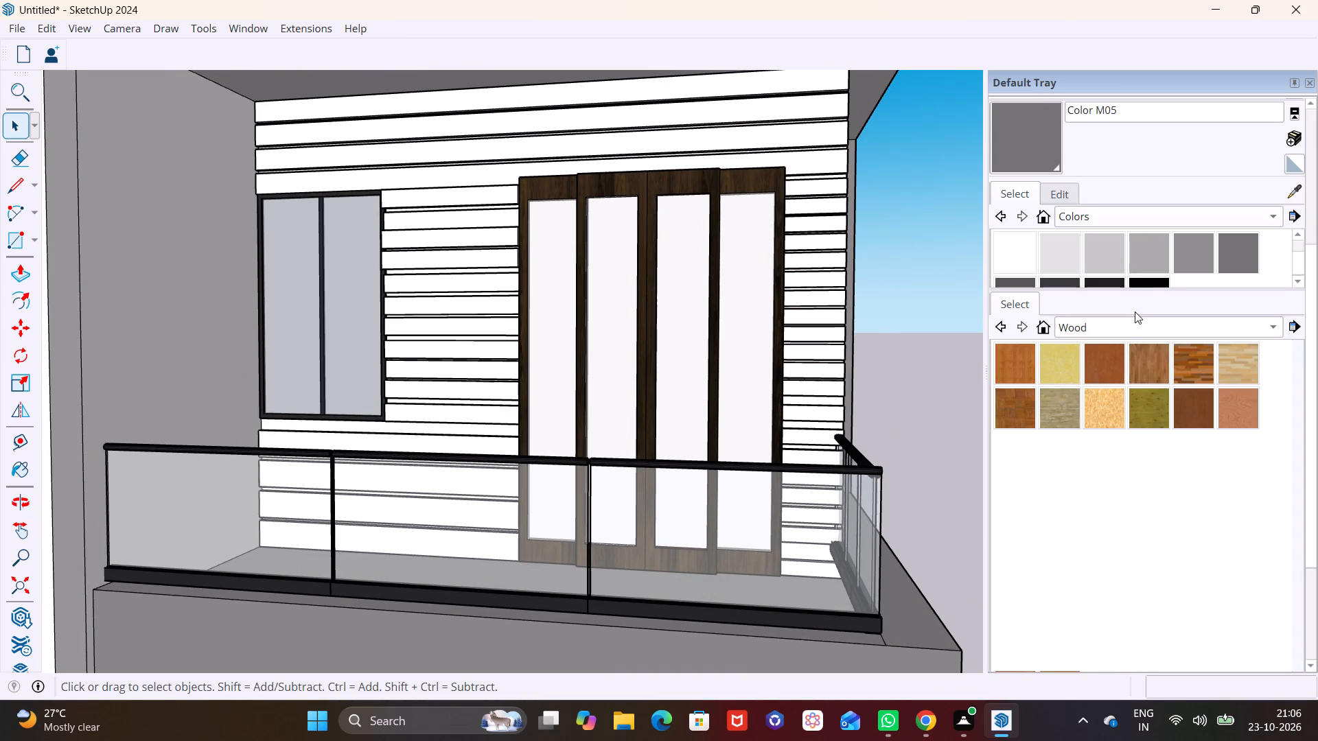
click(1112, 364)
click(809, 263)
click(812, 242)
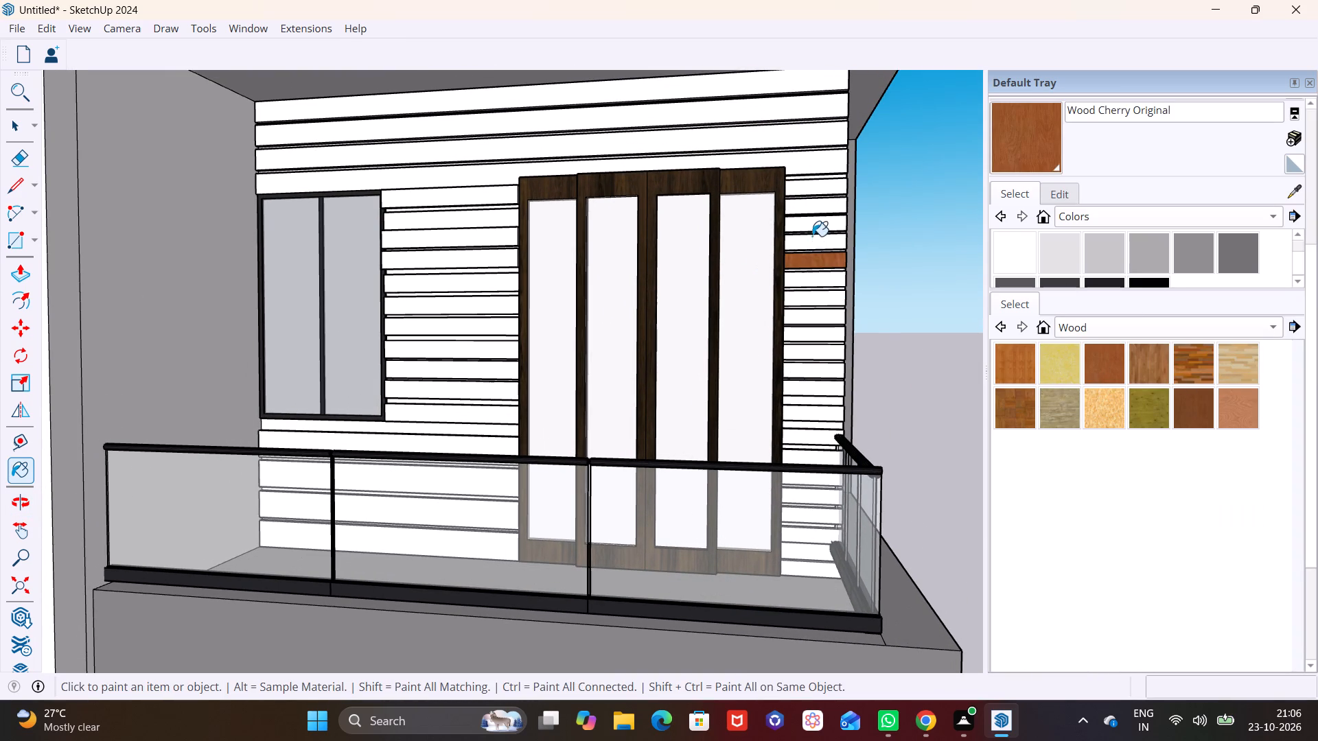
drag(812, 230, 812, 224)
click(812, 211)
click(812, 195)
click(812, 176)
click(812, 167)
click(811, 139)
click(811, 110)
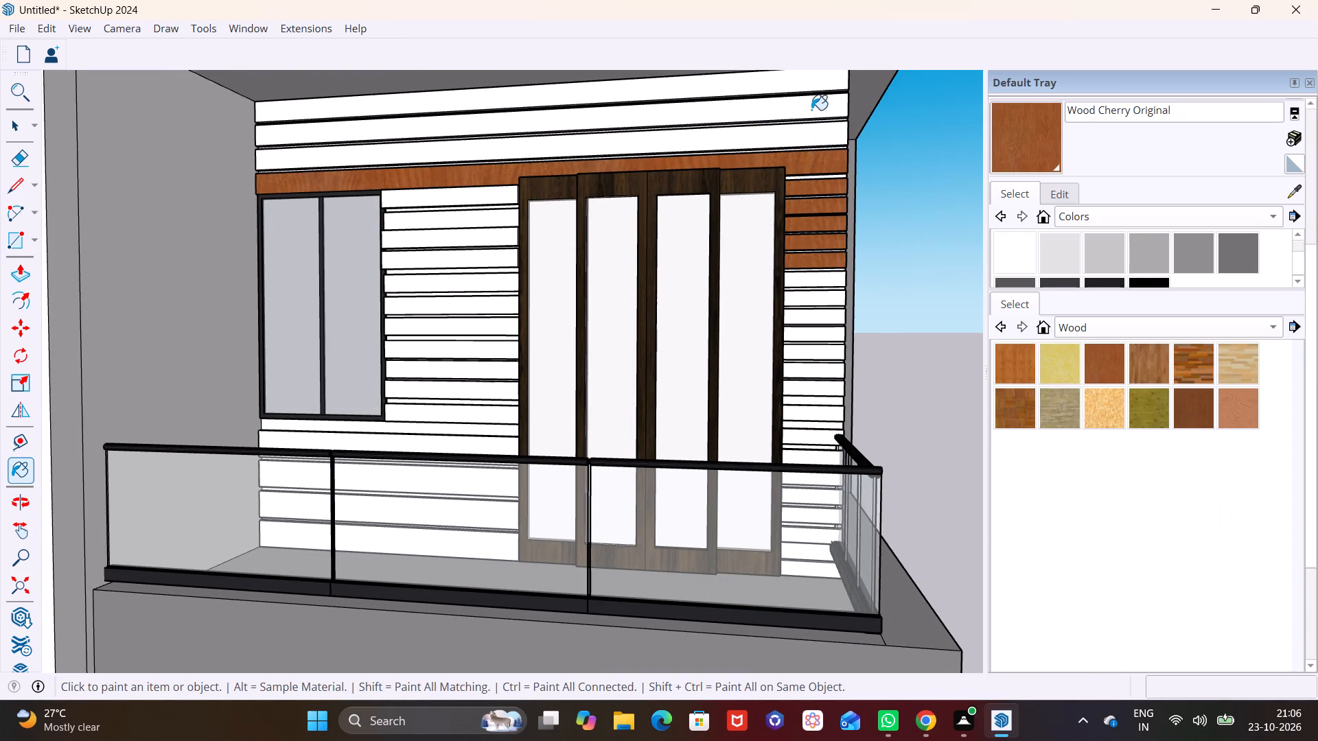
click(813, 91)
Paint the top four short boards between the window and the doors with Wood Cherry Original.
click(483, 198)
click(481, 215)
click(484, 235)
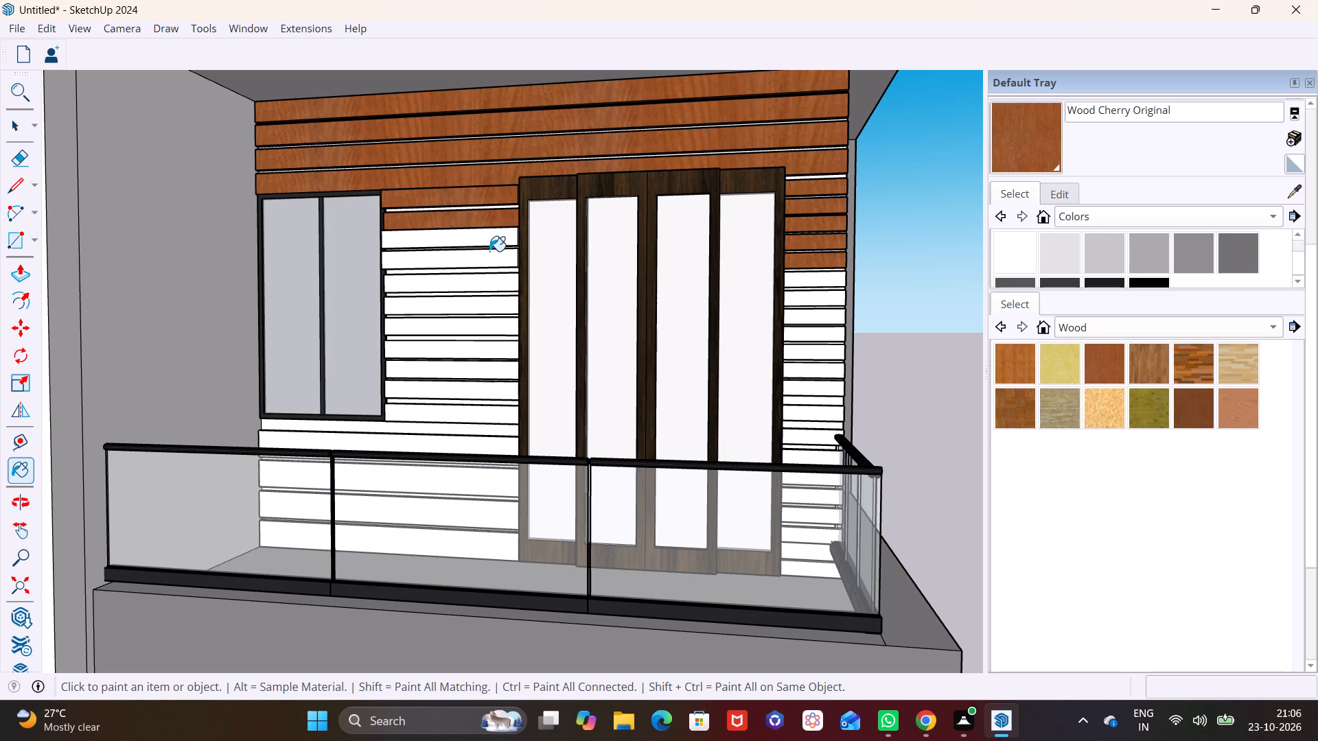
click(489, 251)
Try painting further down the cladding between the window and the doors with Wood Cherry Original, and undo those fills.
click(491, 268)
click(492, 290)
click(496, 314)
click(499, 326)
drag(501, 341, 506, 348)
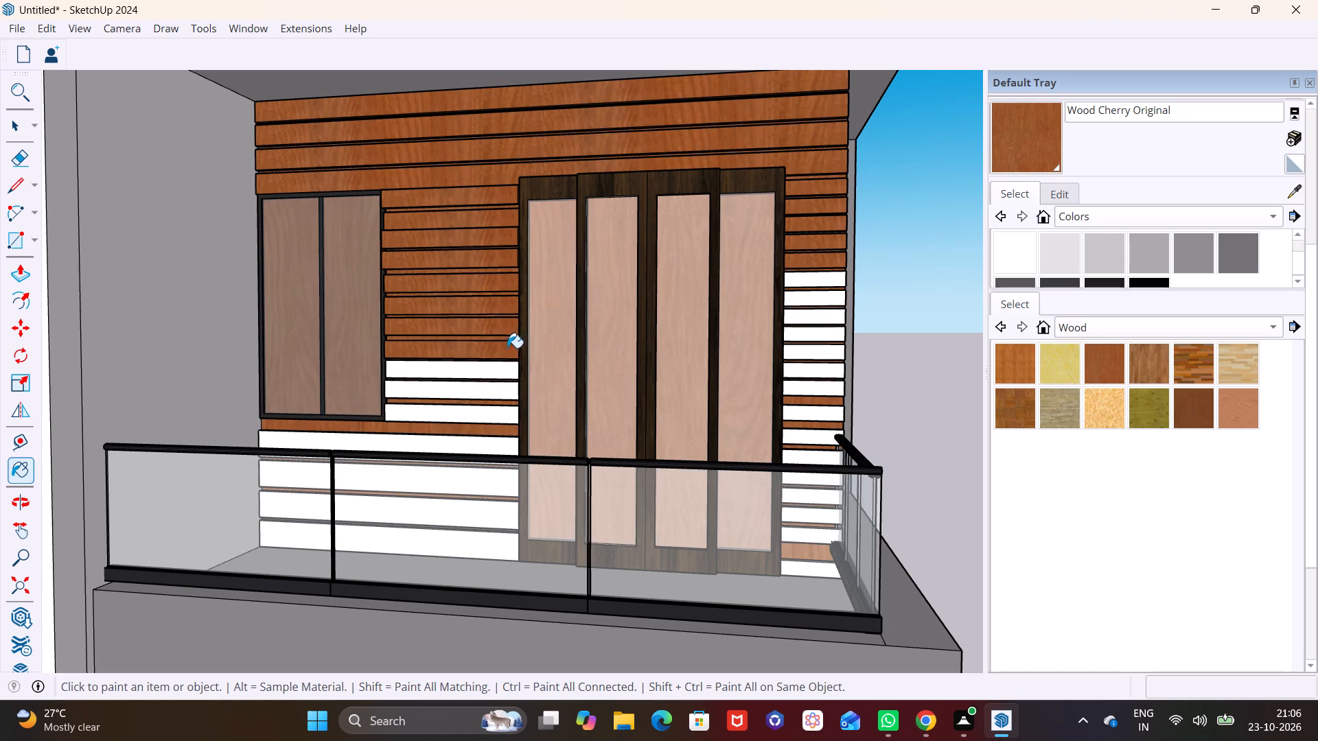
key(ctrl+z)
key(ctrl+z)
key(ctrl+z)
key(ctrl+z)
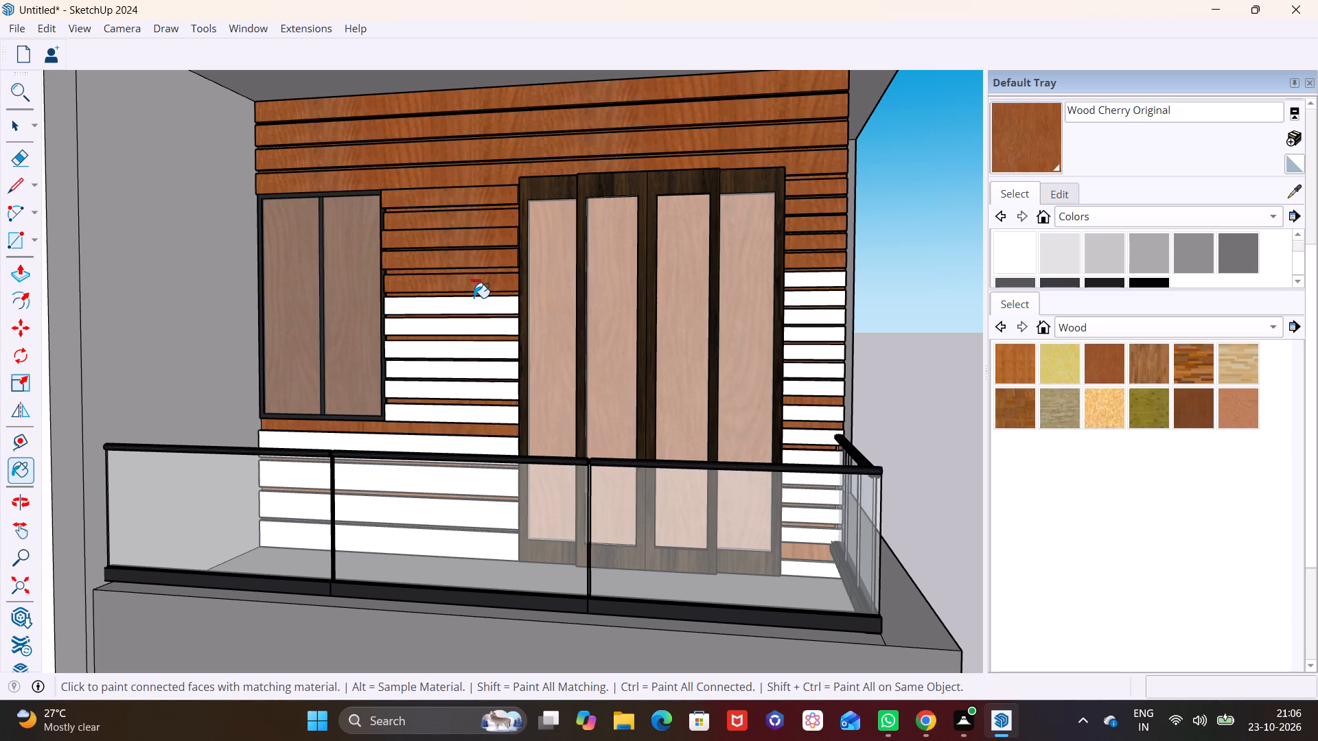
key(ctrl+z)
Paint the remaining short boards between the window and the doors with Wood Cherry Original, one board at a time.
scroll(459, 278, up, 3)
click(459, 278)
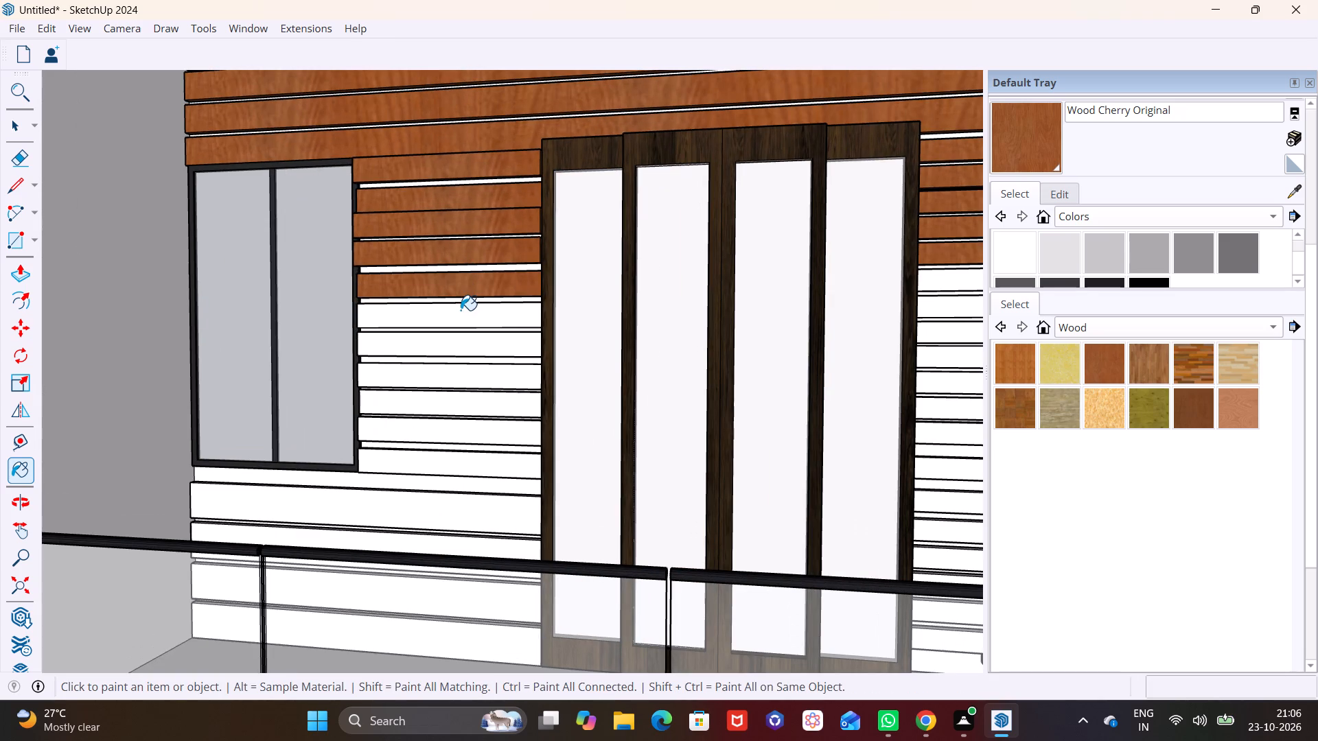
click(461, 310)
click(464, 338)
click(473, 379)
click(485, 401)
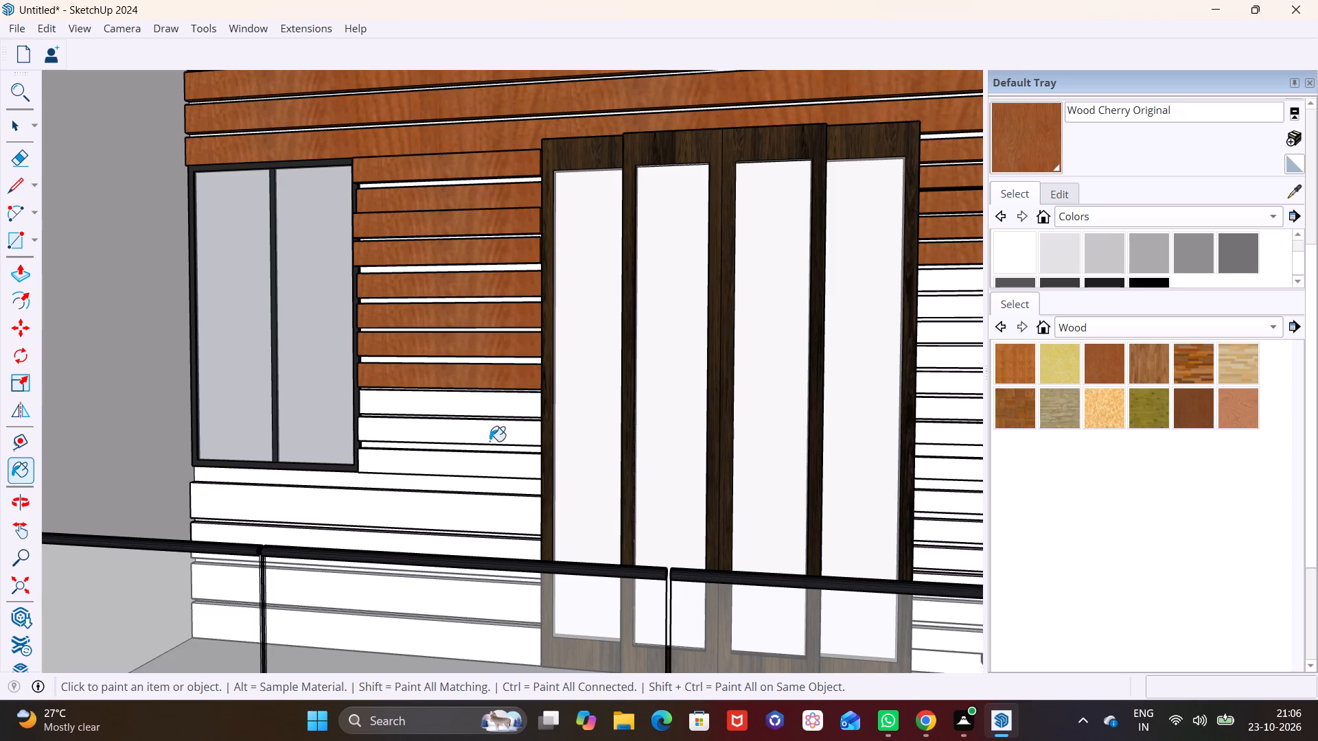
click(492, 431)
click(489, 463)
Paint the long boards below the window, down to the balcony floor, with Wood Cherry Original.
click(471, 498)
middle_drag(461, 492, 419, 525)
click(420, 537)
click(463, 555)
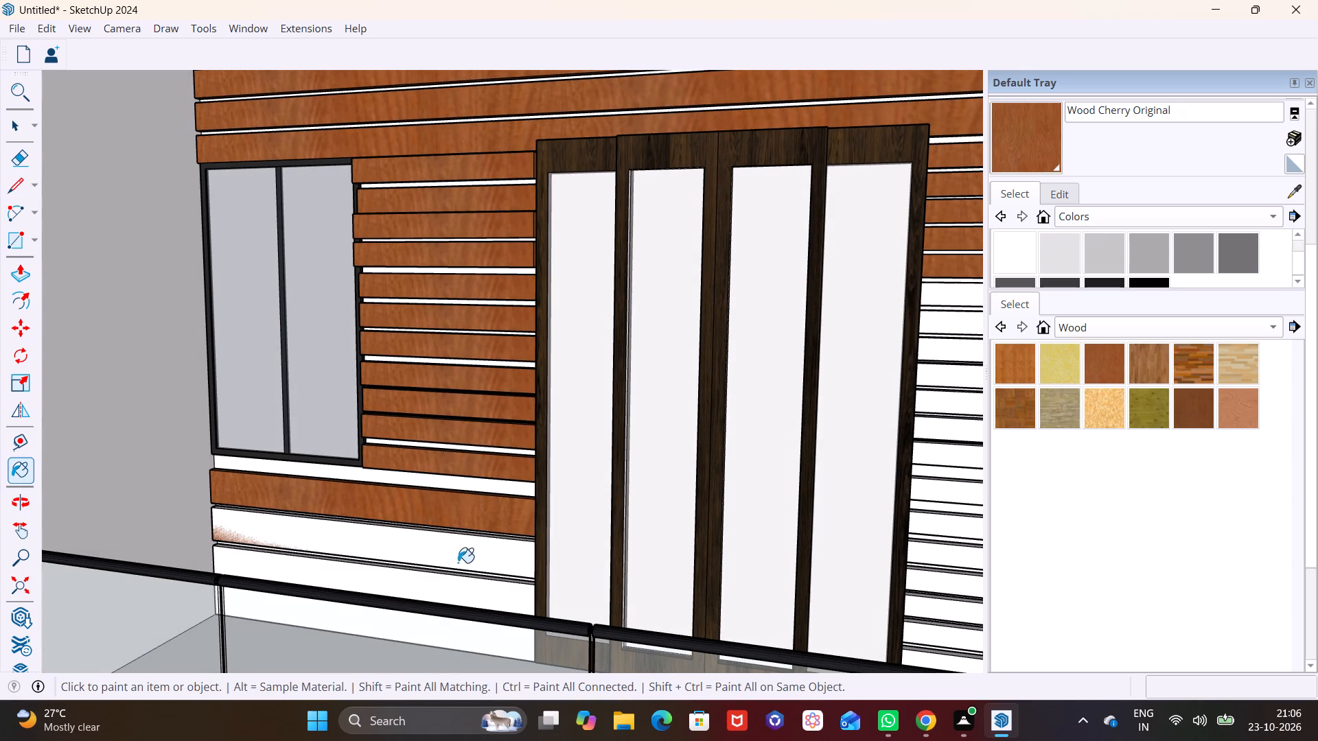
click(456, 581)
middle_click(495, 564)
middle_drag(484, 545, 507, 405)
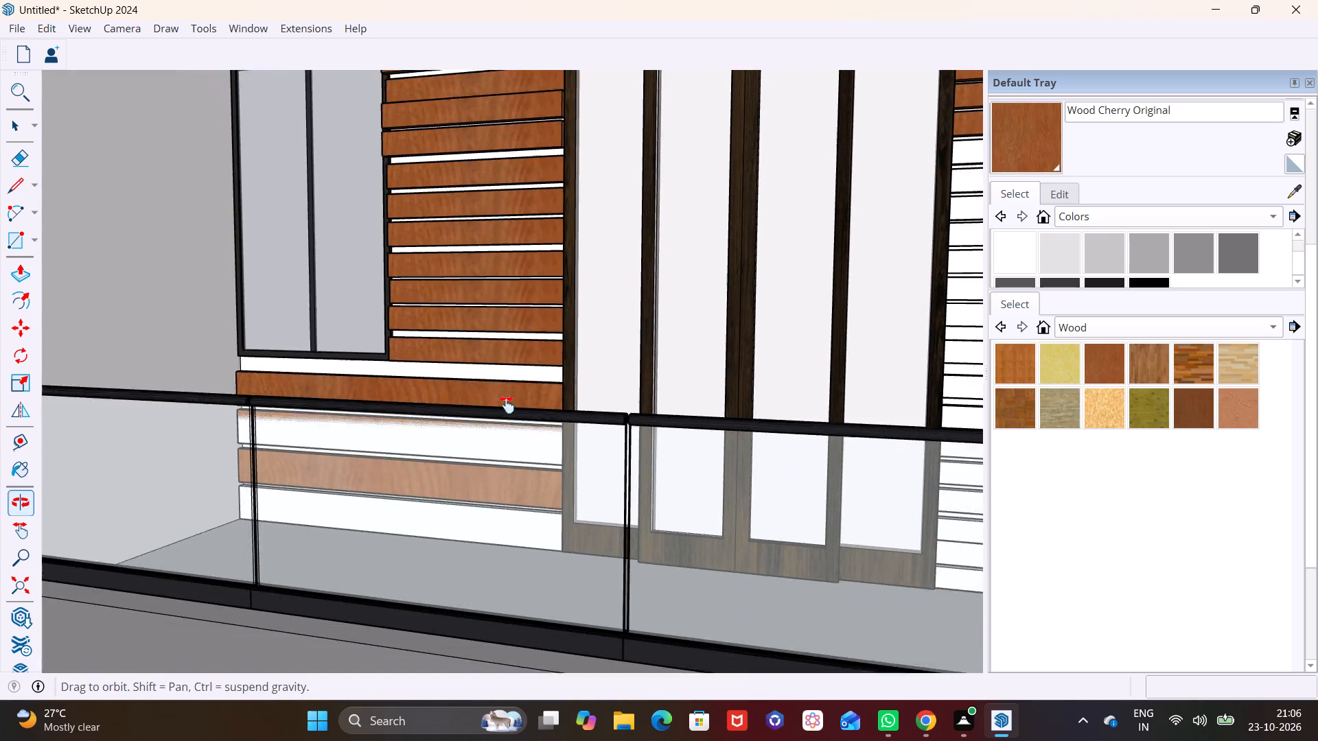
middle_drag(507, 405, 507, 393)
middle_drag(533, 387, 473, 549)
click(507, 474)
Paint the unpainted short boards on the narrow strip beside the doors, down to the handrail's end, with Wood Cherry Original.
shift+middle_drag(580, 462, 334, 422)
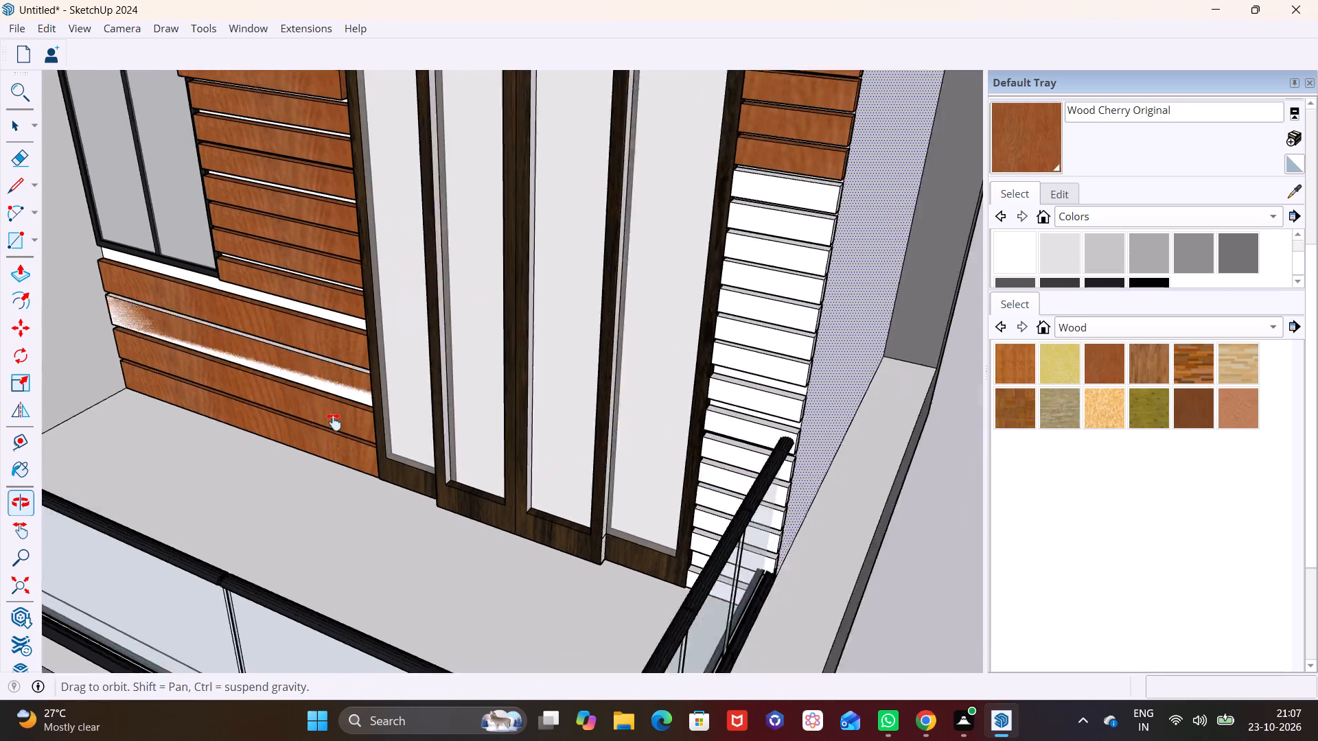
shift+middle_drag(334, 422, 270, 403)
scroll(617, 304, down, 2)
click(630, 180)
click(625, 198)
click(622, 223)
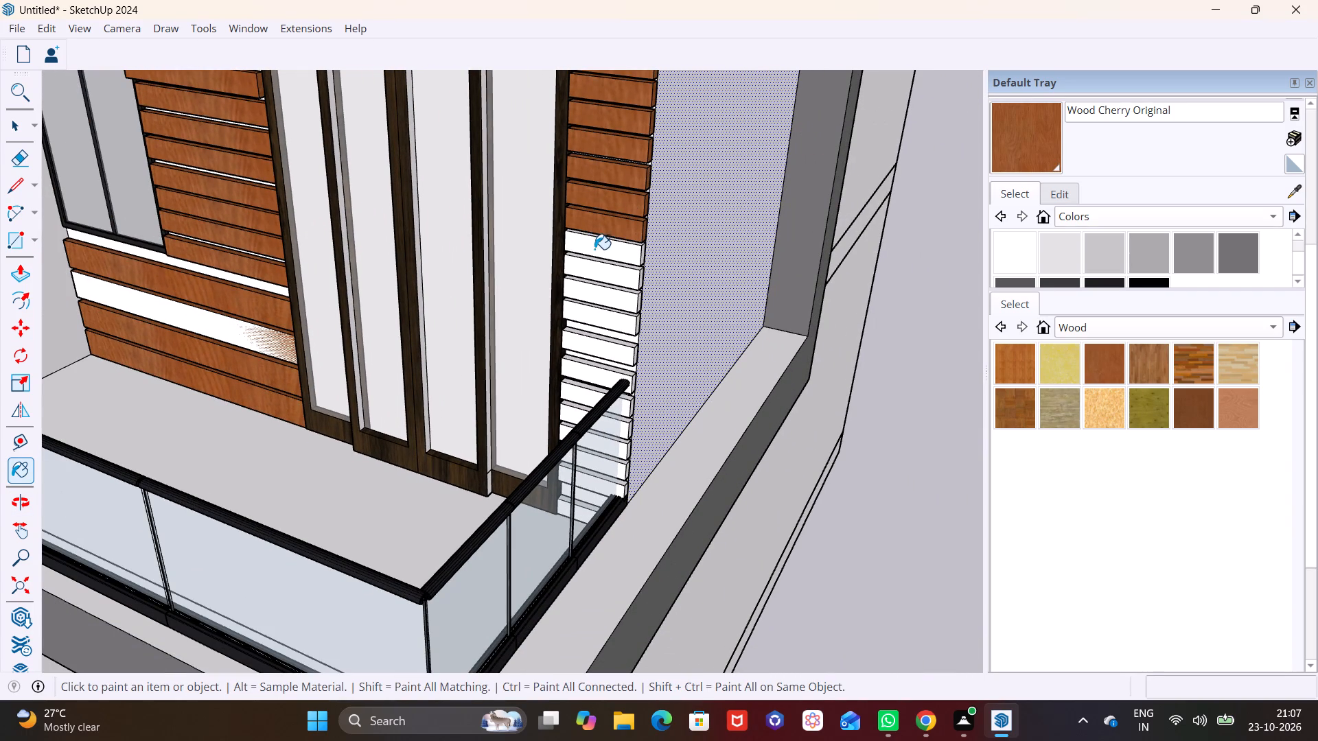
click(594, 249)
click(600, 275)
click(604, 305)
drag(605, 322, 606, 342)
click(606, 351)
scroll(610, 386, up, 3)
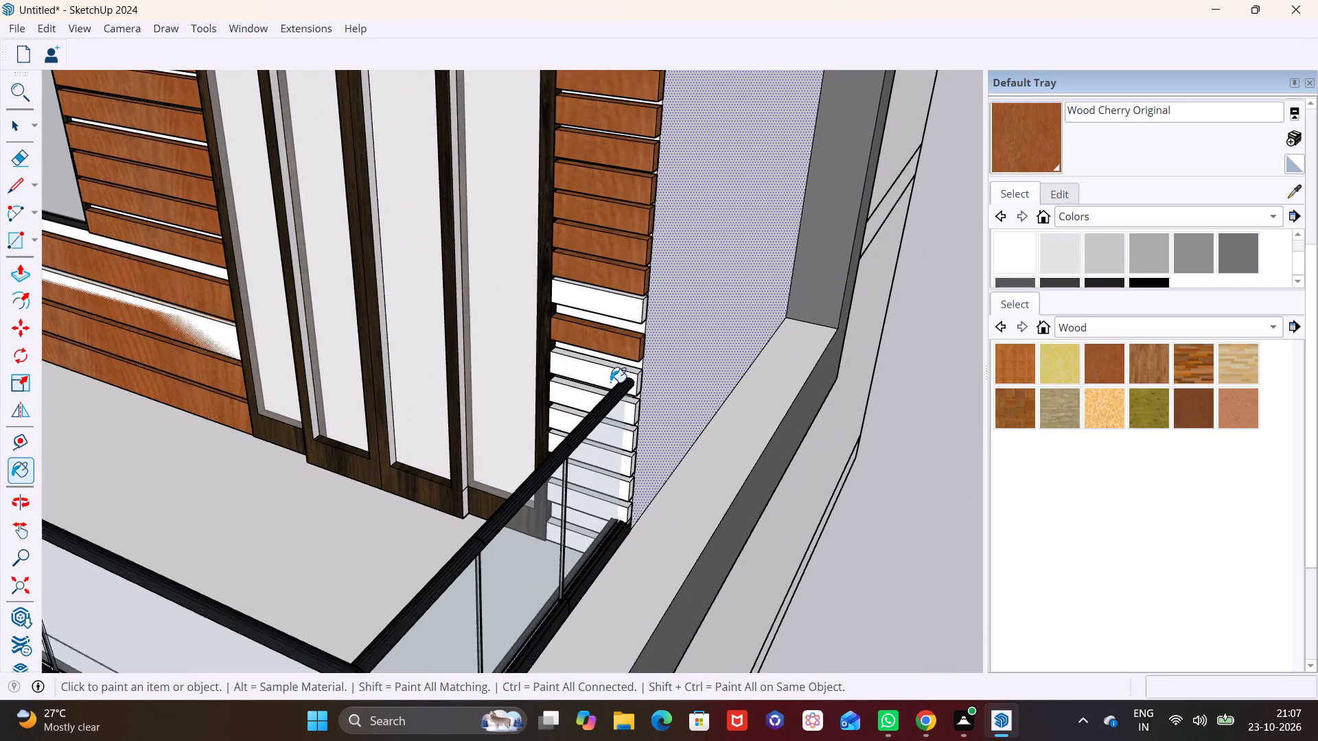
scroll(610, 382, up, 3)
click(631, 264)
click(576, 361)
Paint the short boards below the handrail on the narrow strip, down to the balcony floor, with Wood Cherry Original.
click(565, 414)
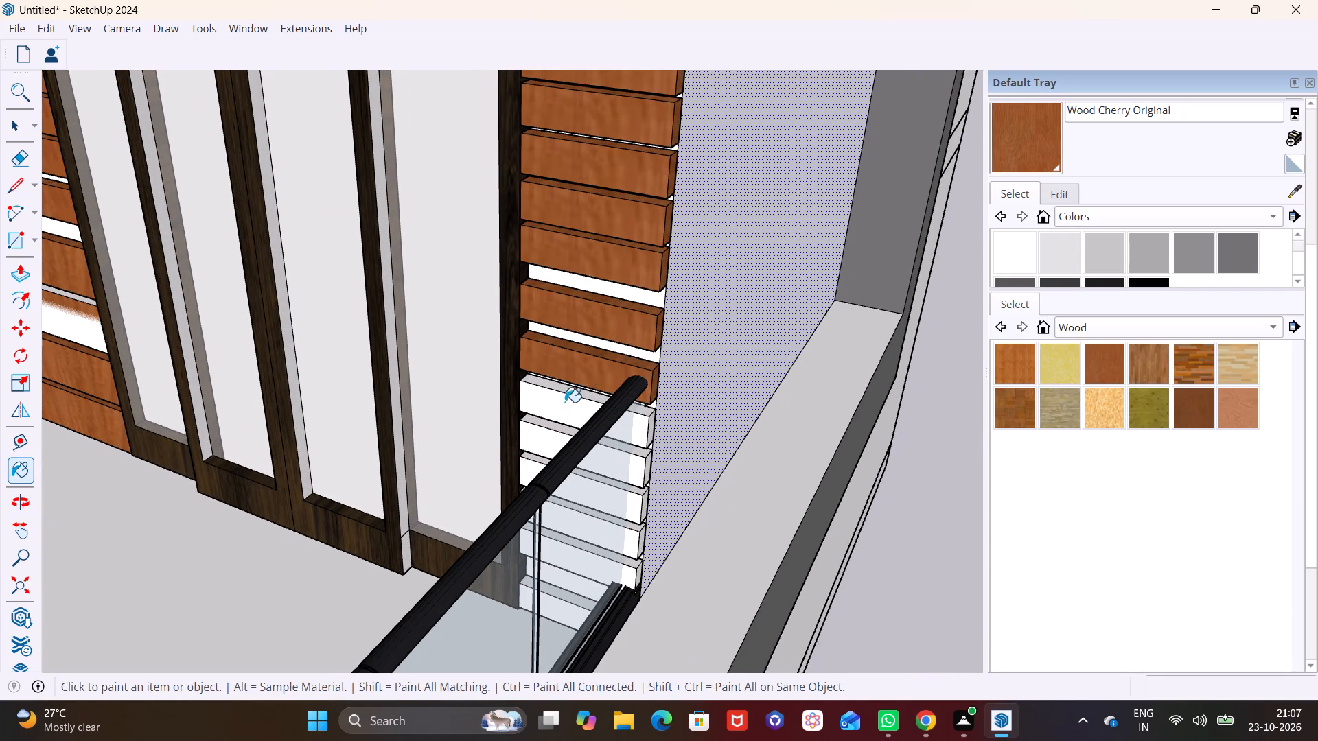
middle_drag(565, 402, 725, 406)
click(672, 427)
click(654, 461)
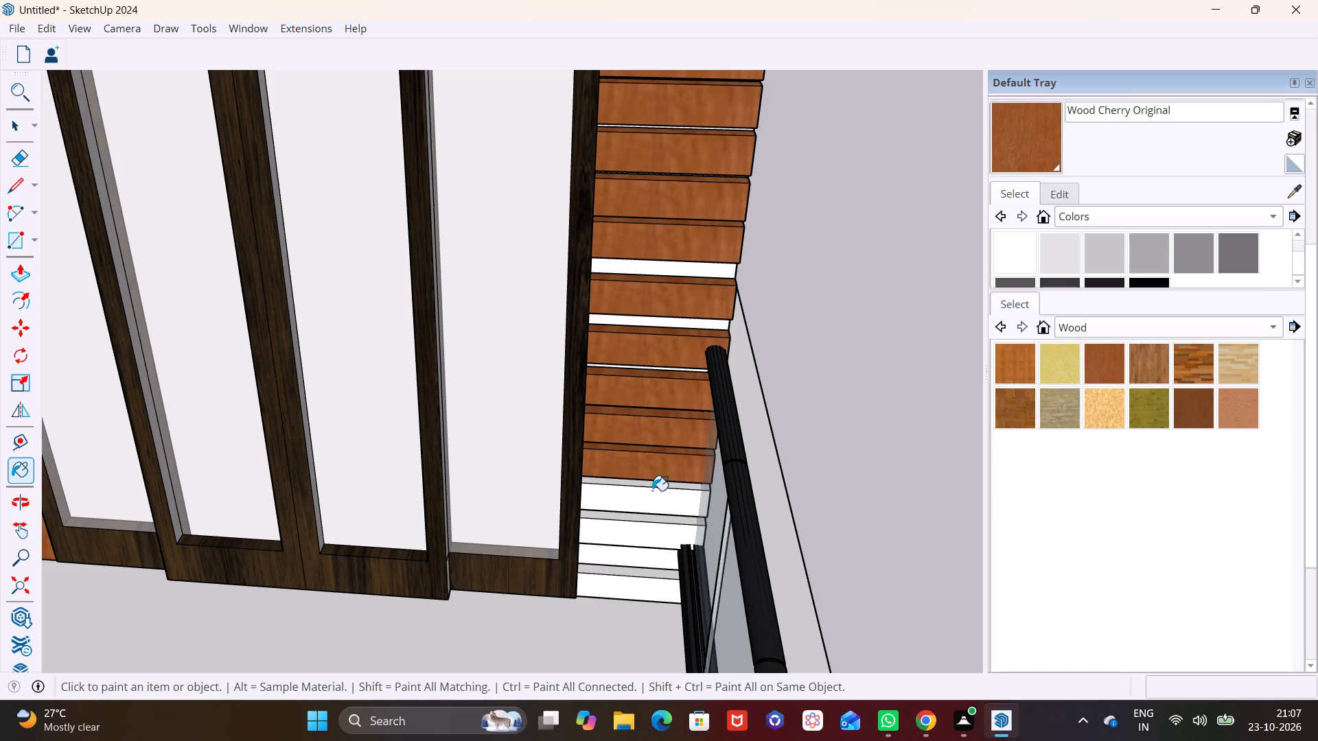
click(652, 491)
click(649, 533)
click(643, 579)
Examine the wood-clad balcony within the whole facade and the bare wall of the framed balcony two storeys above it.
scroll(647, 499, down, 3)
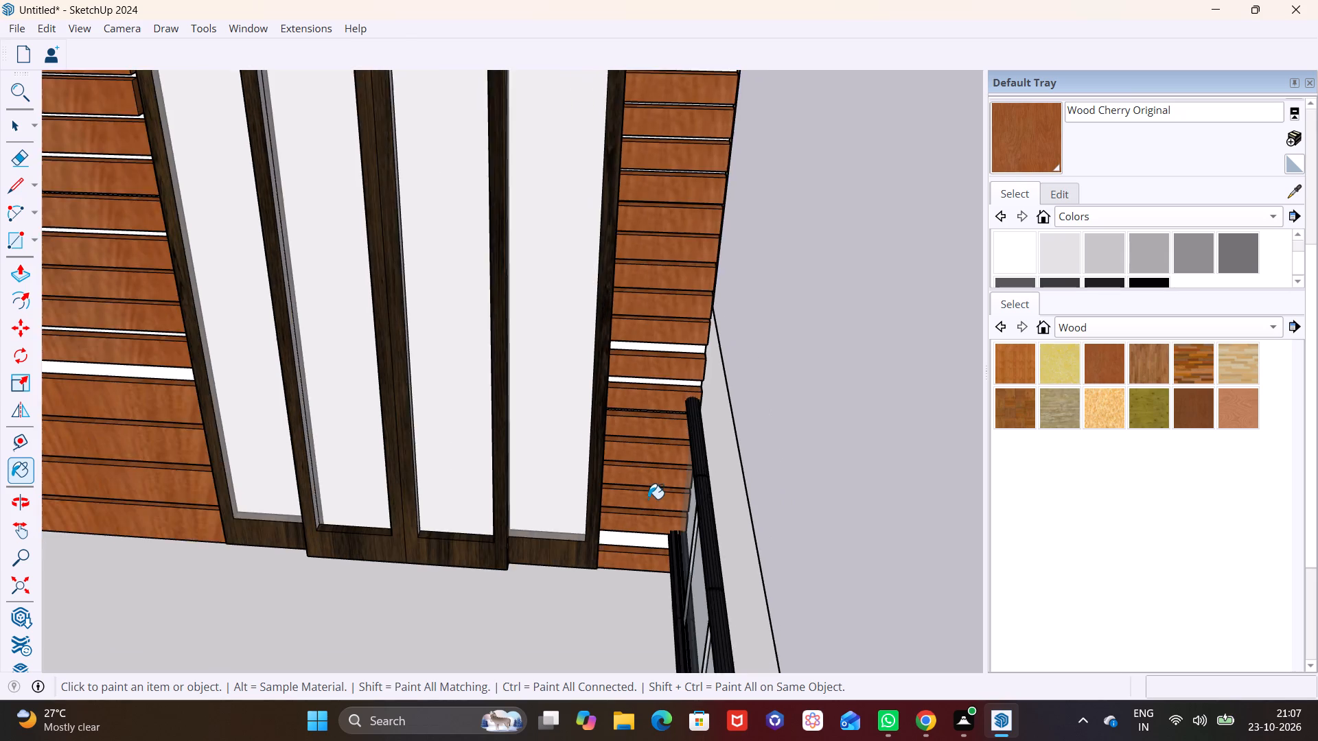
scroll(648, 499, down, 4)
middle_drag(636, 475, 636, 250)
scroll(659, 321, down, 9)
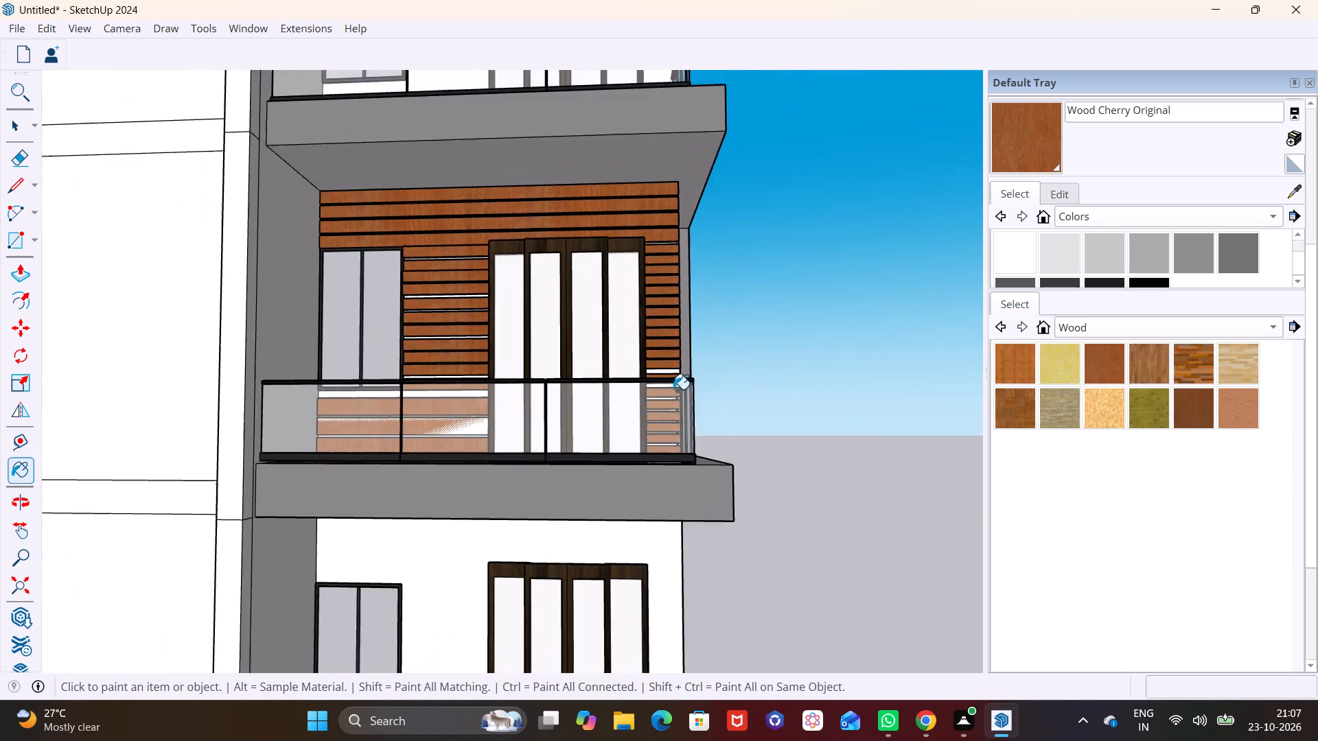
scroll(673, 389, down, 9)
middle_drag(662, 437, 445, 548)
scroll(516, 506, down, 3)
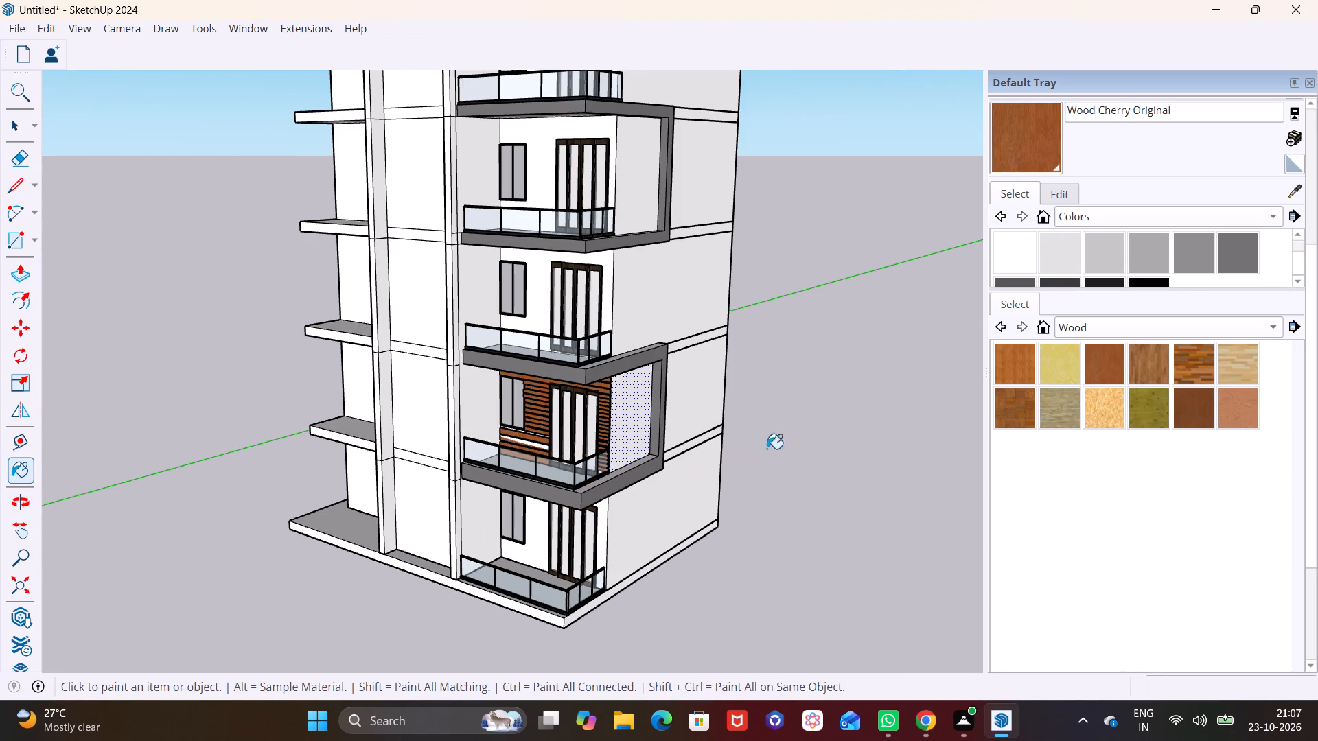
middle_drag(795, 427, 871, 333)
middle_drag(723, 314, 815, 270)
scroll(809, 279, up, 1)
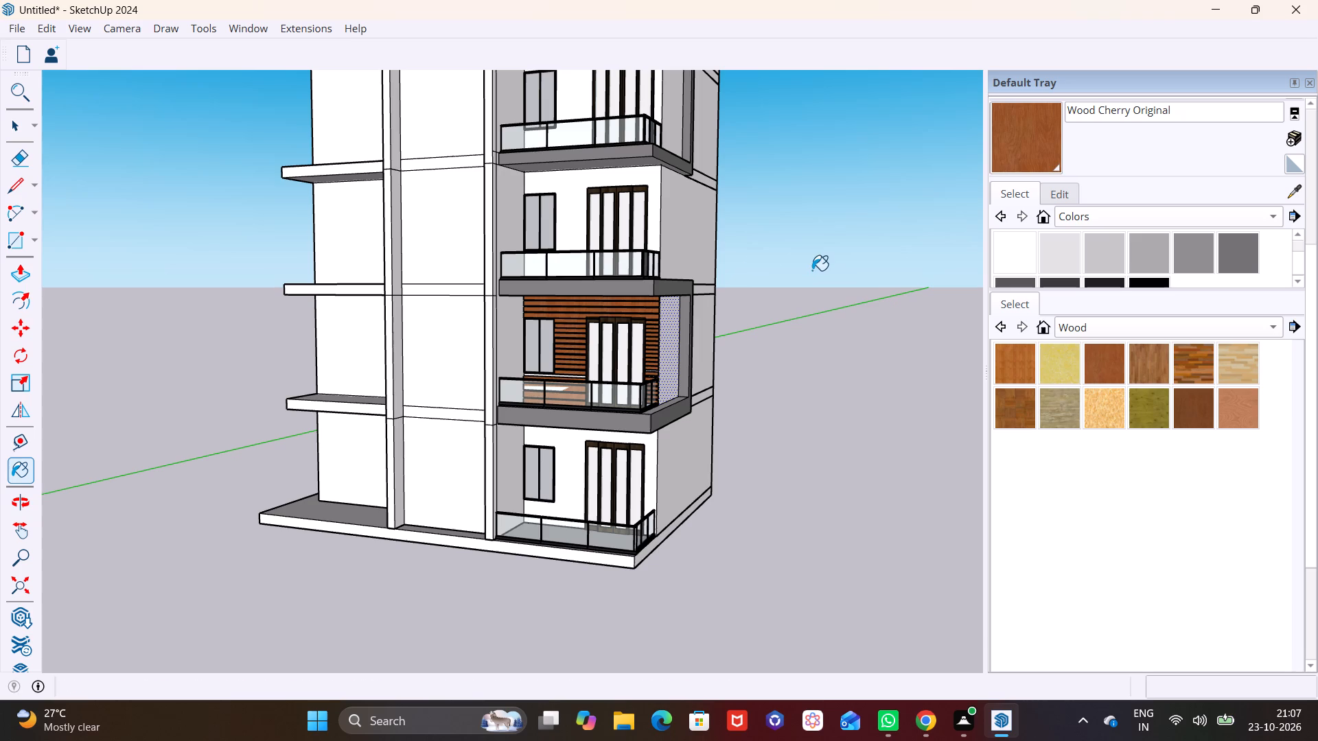
shift+middle_drag(665, 197, 655, 541)
scroll(616, 501, up, 5)
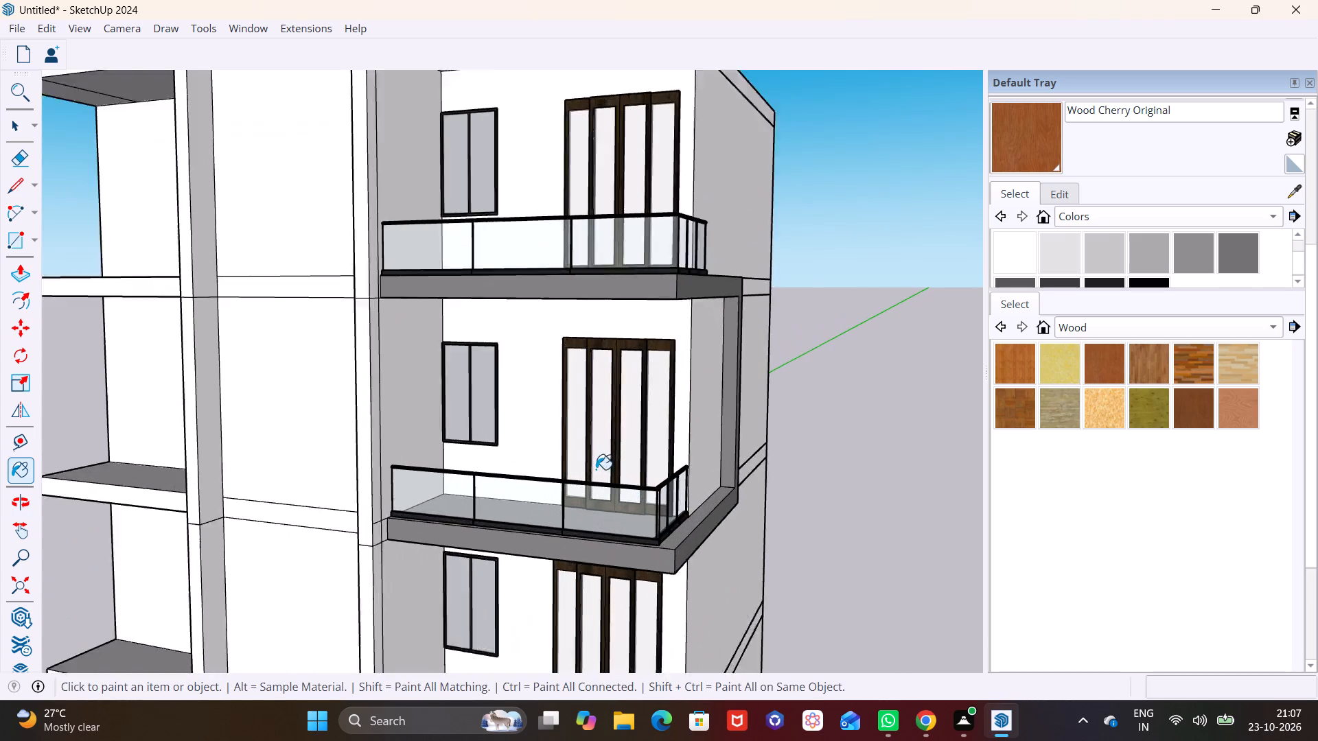
scroll(596, 469, up, 8)
shift+middle_drag(592, 425, 553, 495)
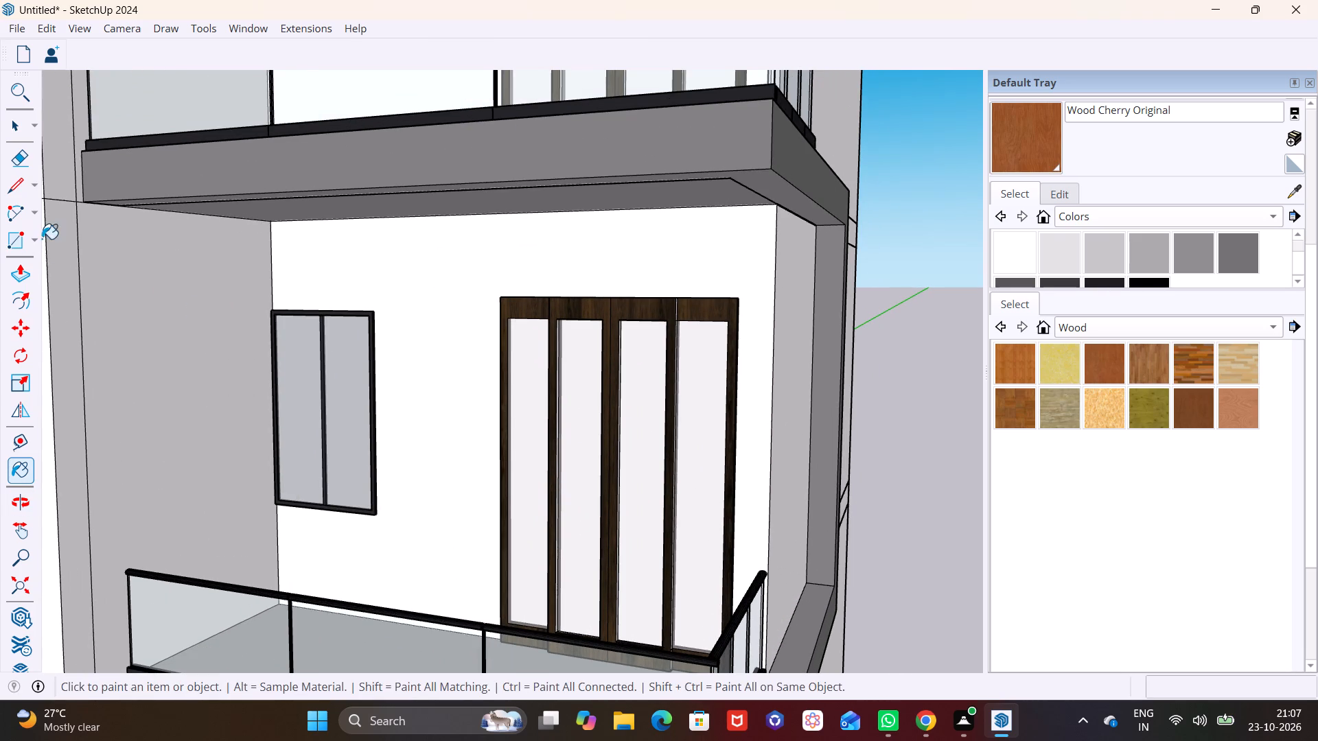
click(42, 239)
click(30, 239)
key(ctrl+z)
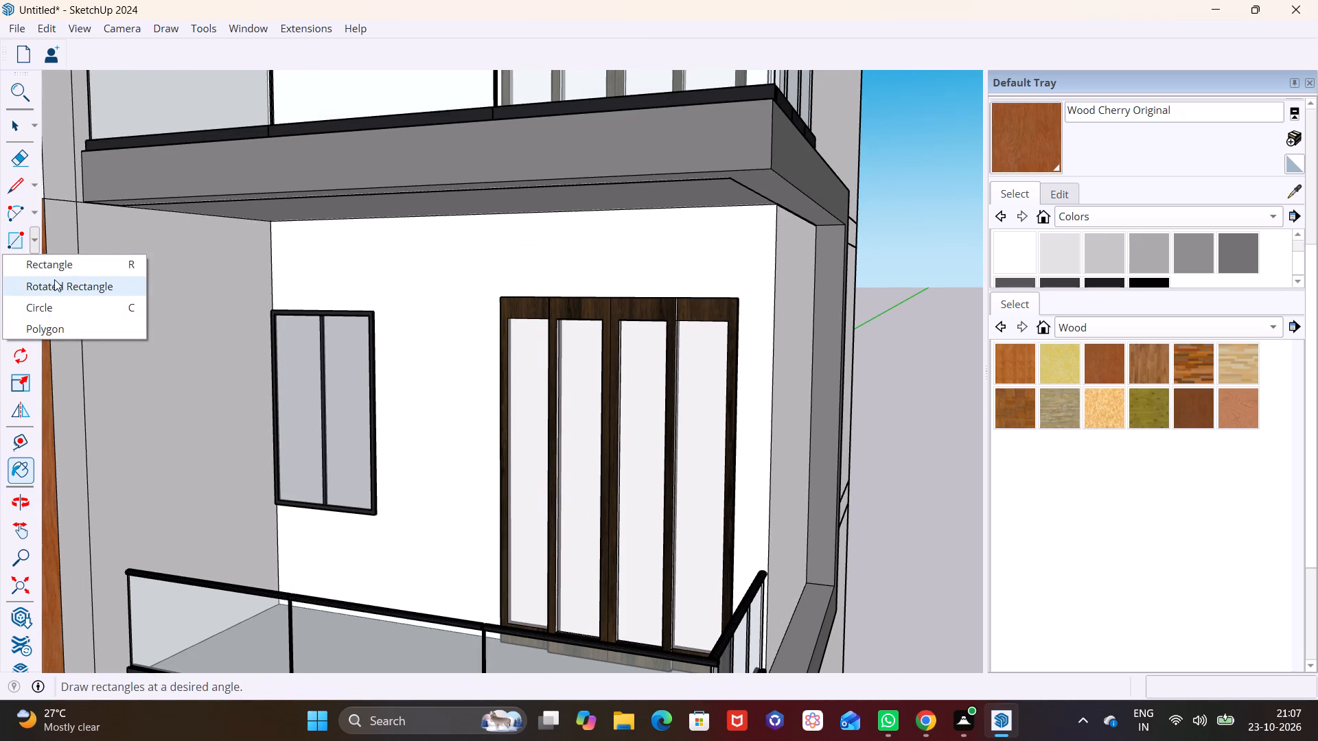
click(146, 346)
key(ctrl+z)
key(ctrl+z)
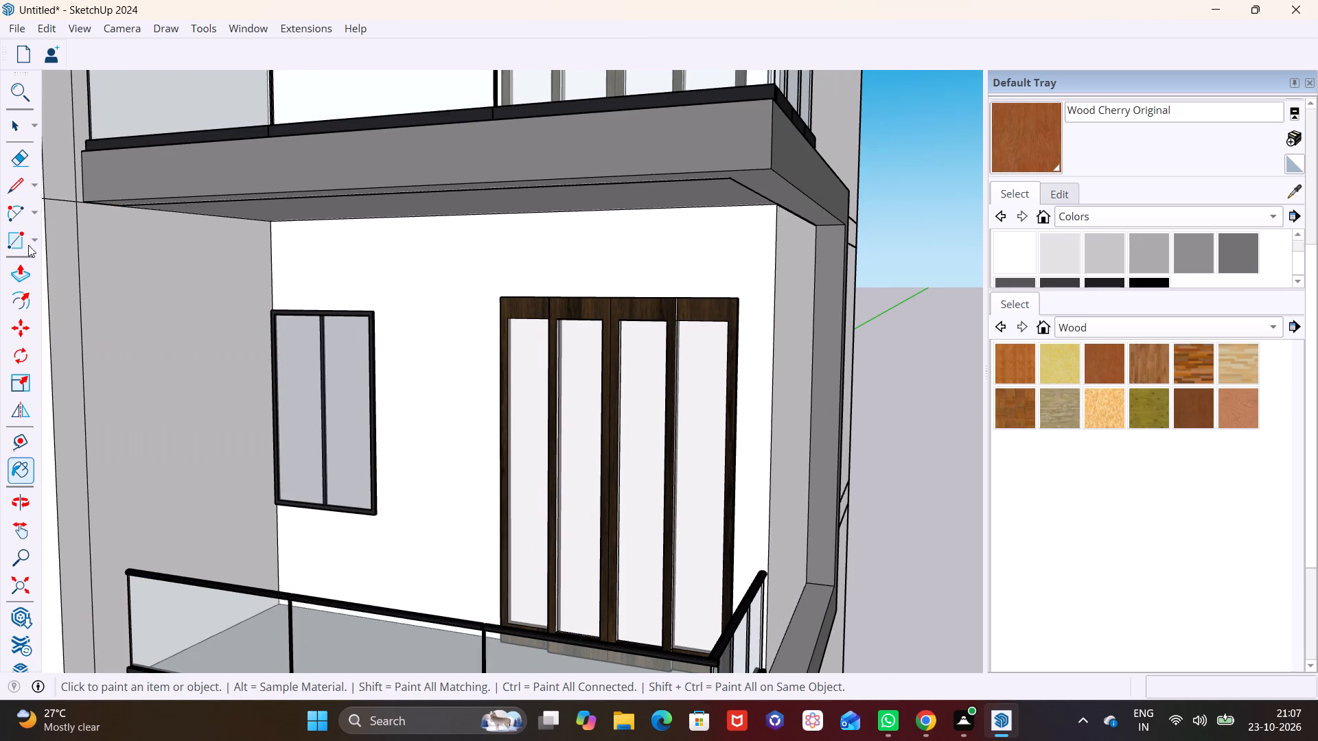
Draw a narrow rectangle across the full width of the balcony's back wall, directly under the ceiling, and group it.
click(28, 235)
click(43, 237)
click(34, 241)
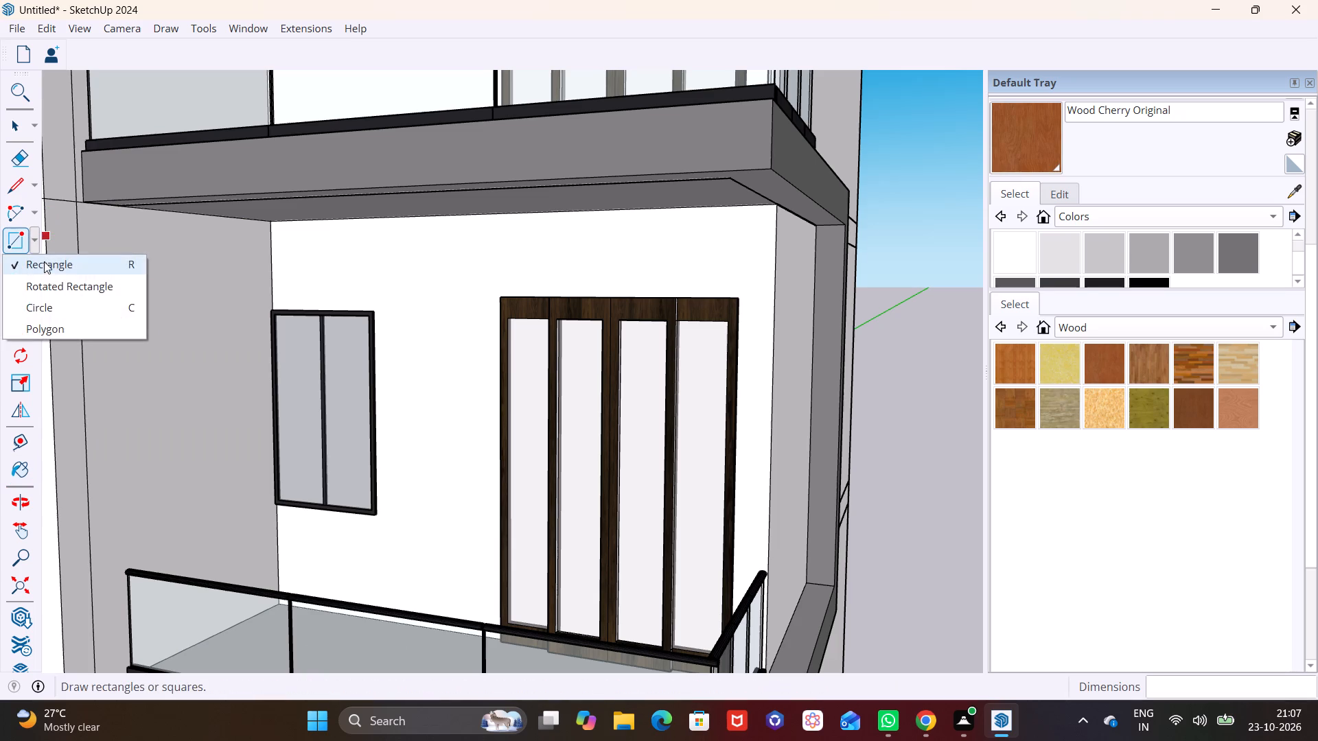
click(49, 267)
scroll(597, 252, up, 2)
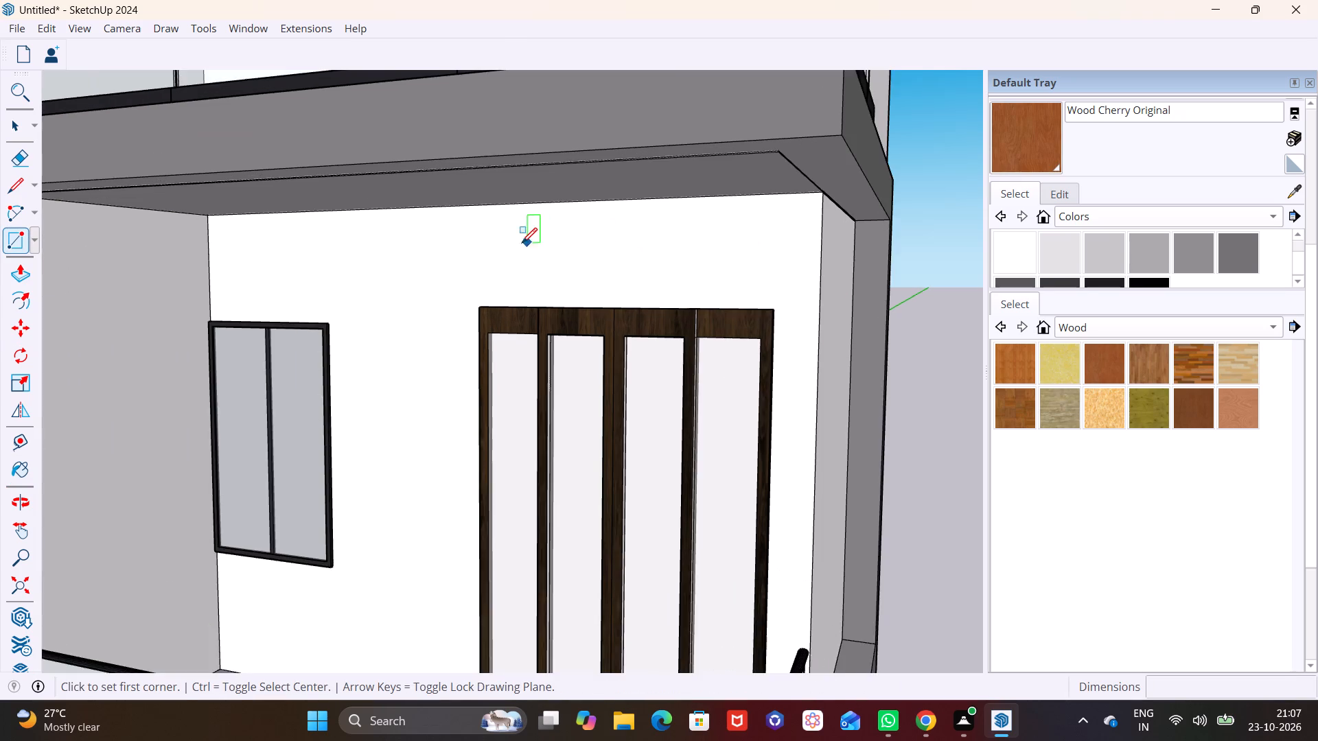
scroll(522, 243, up, 1)
click(178, 213)
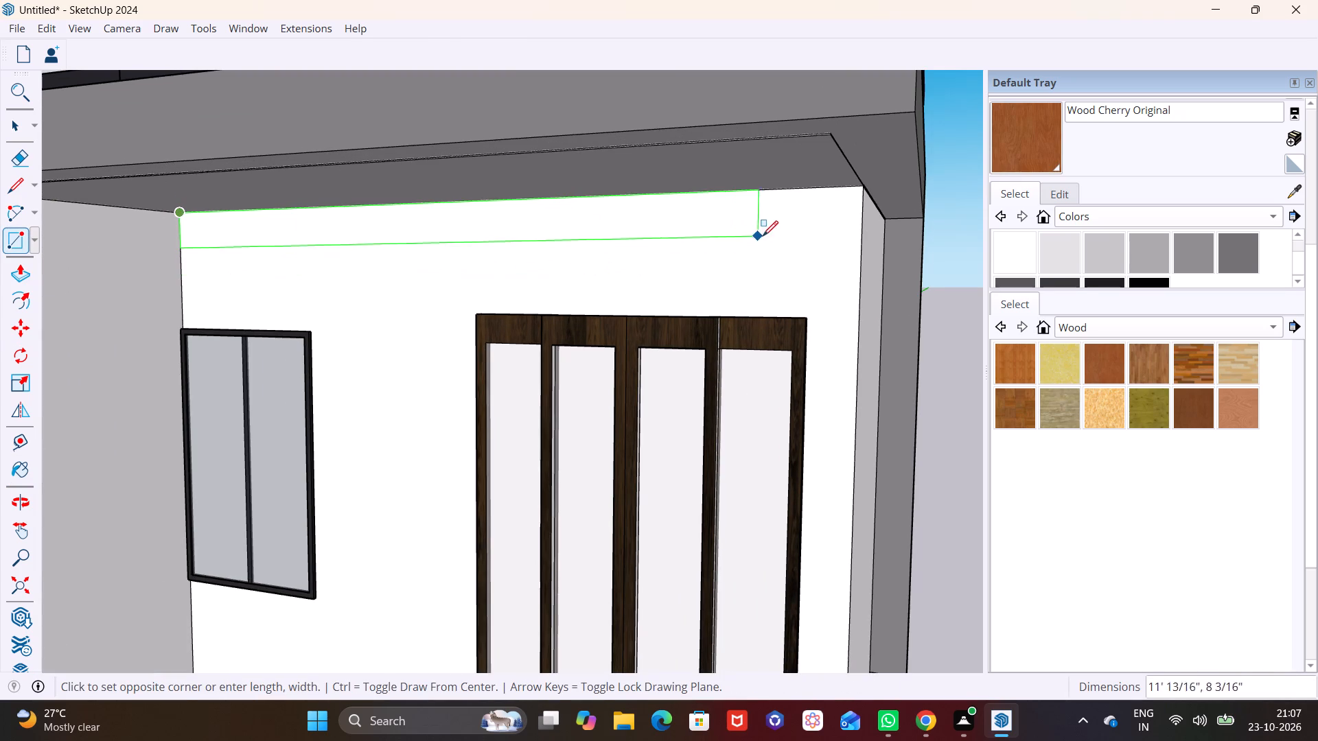
click(858, 231)
key(space)
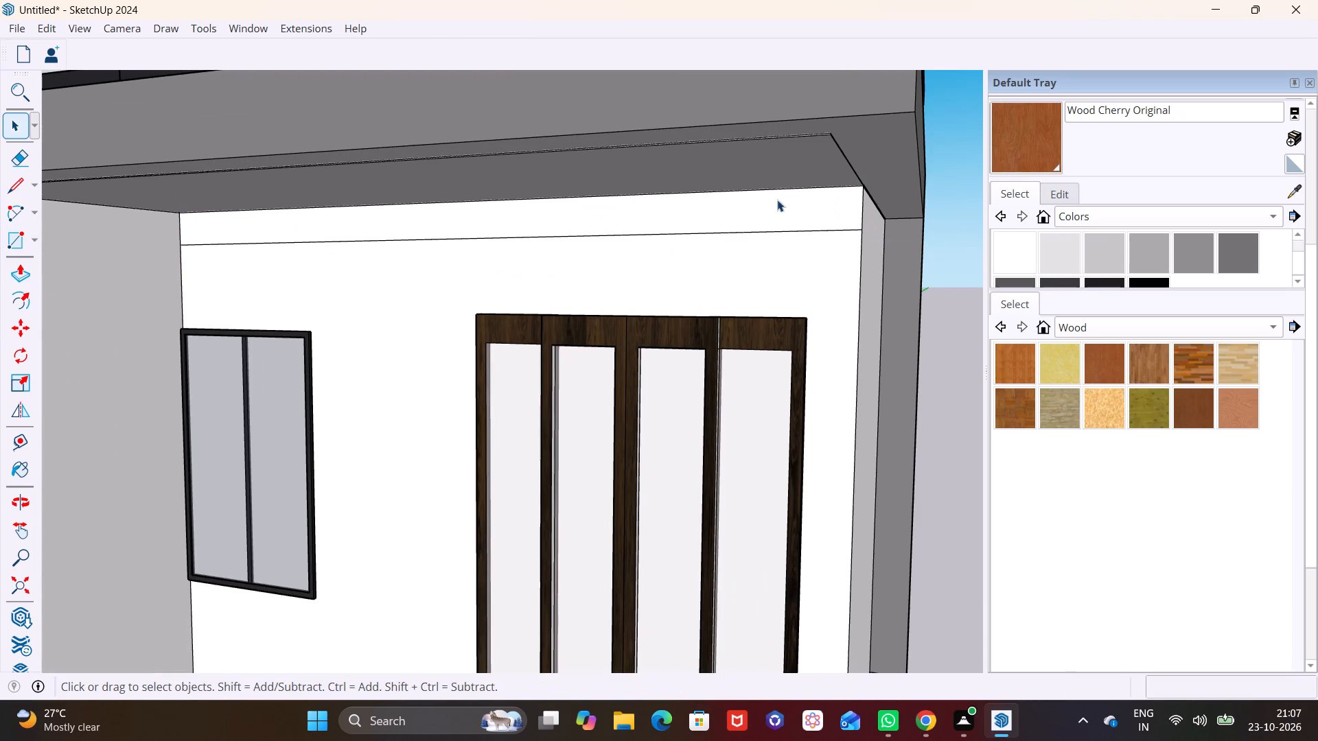
double_click(767, 209)
right_click(767, 209)
click(826, 367)
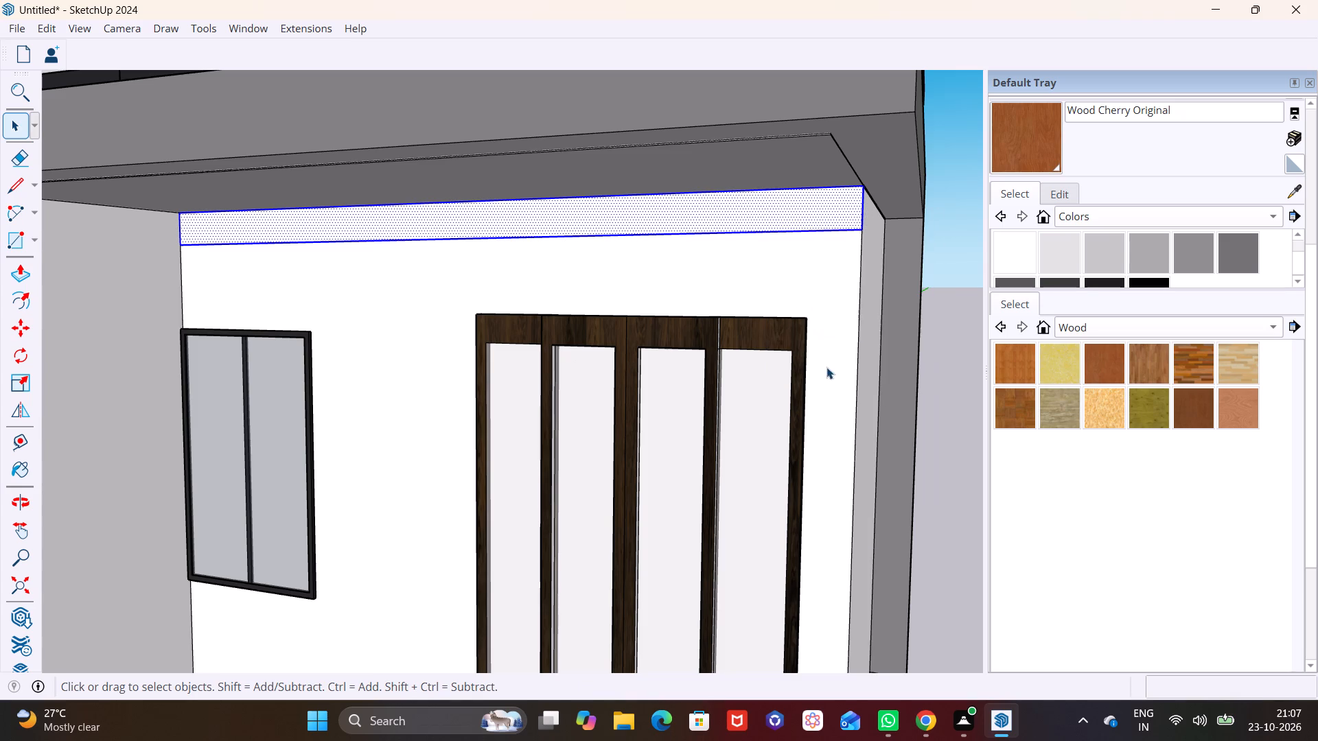
Extrude the strip inside its group slightly outward from the wall to form a cladding board.
scroll(760, 270, down, 5)
shift+middle_drag(756, 318, 709, 252)
shift+drag(756, 318, 717, 267)
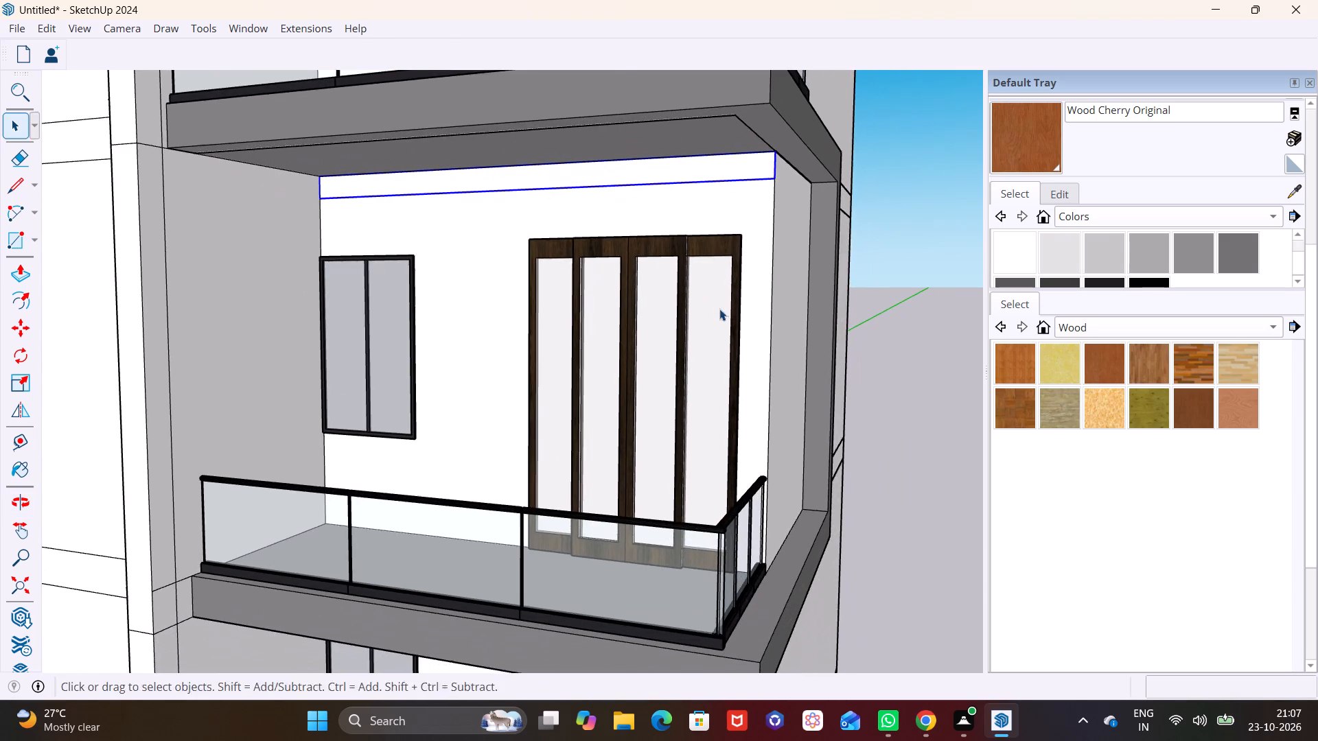
middle_drag(722, 319, 686, 353)
scroll(706, 284, up, 2)
triple_click(758, 167)
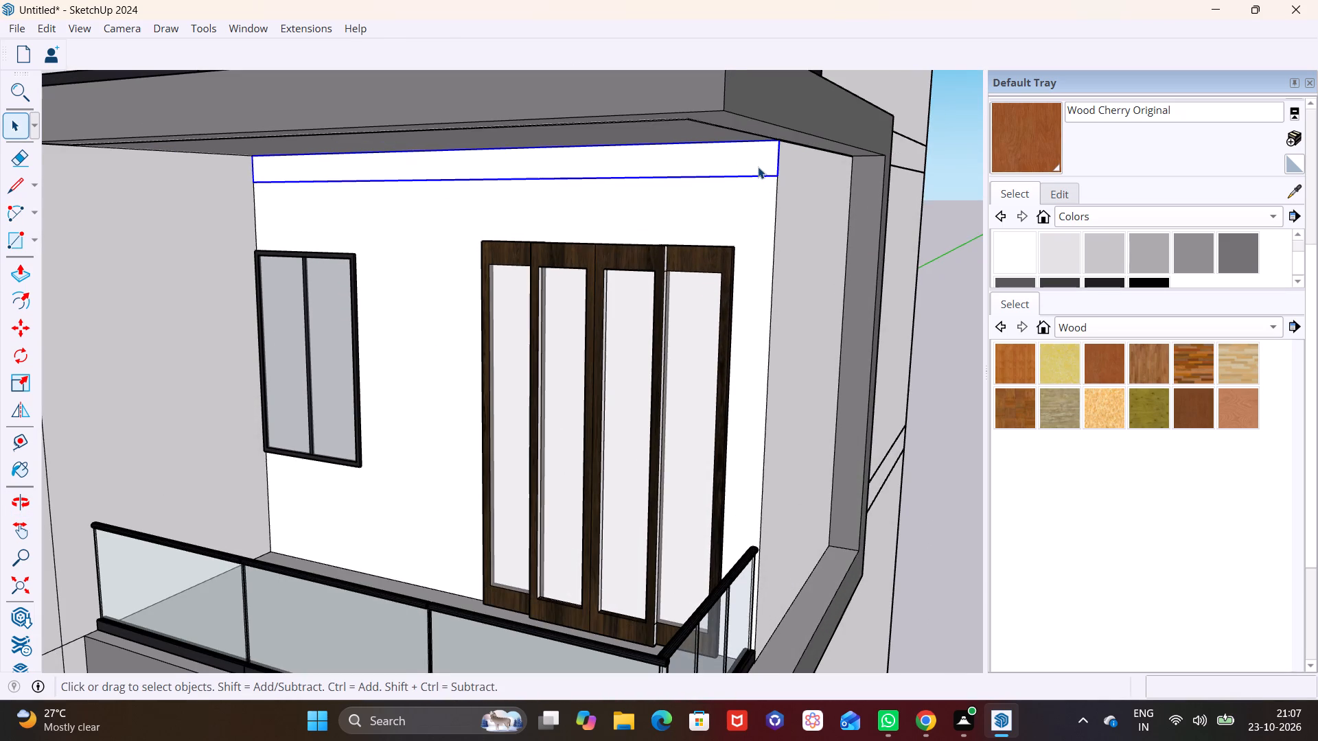
click(20, 273)
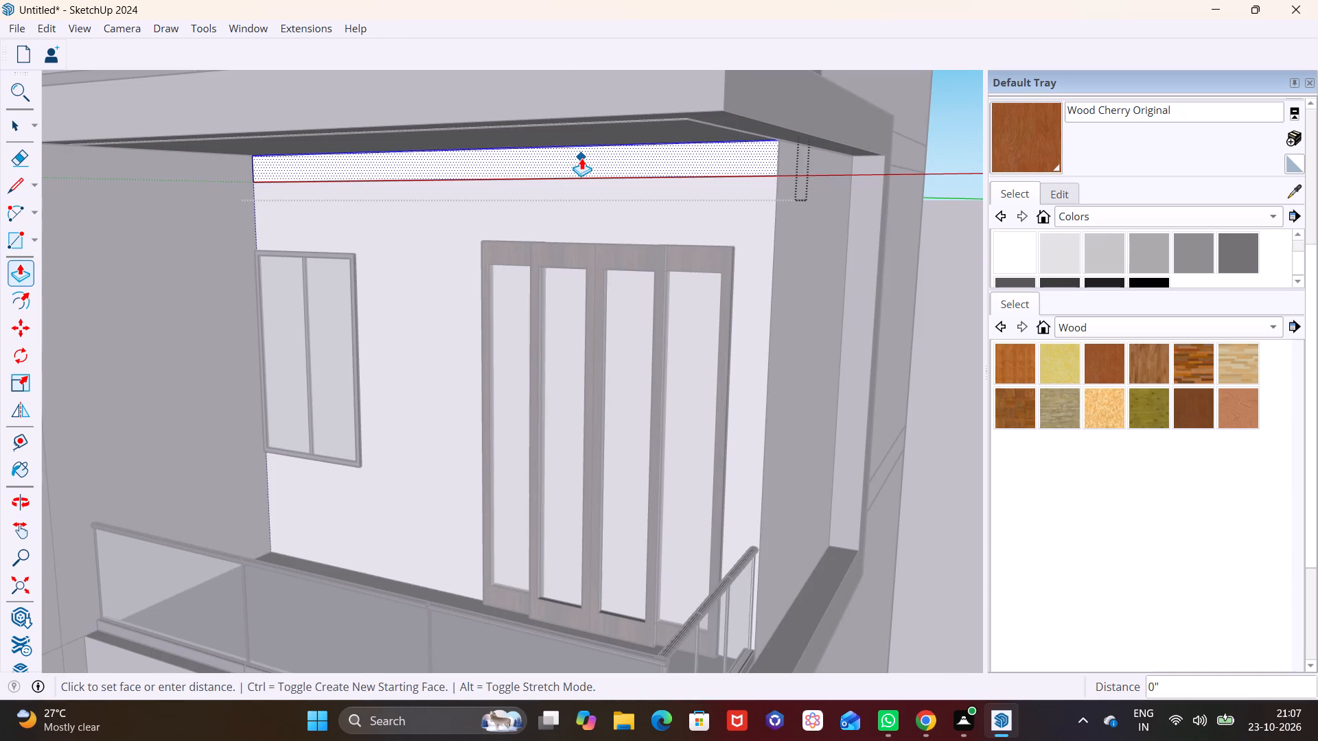
click(581, 158)
click(573, 162)
key(space)
click(591, 156)
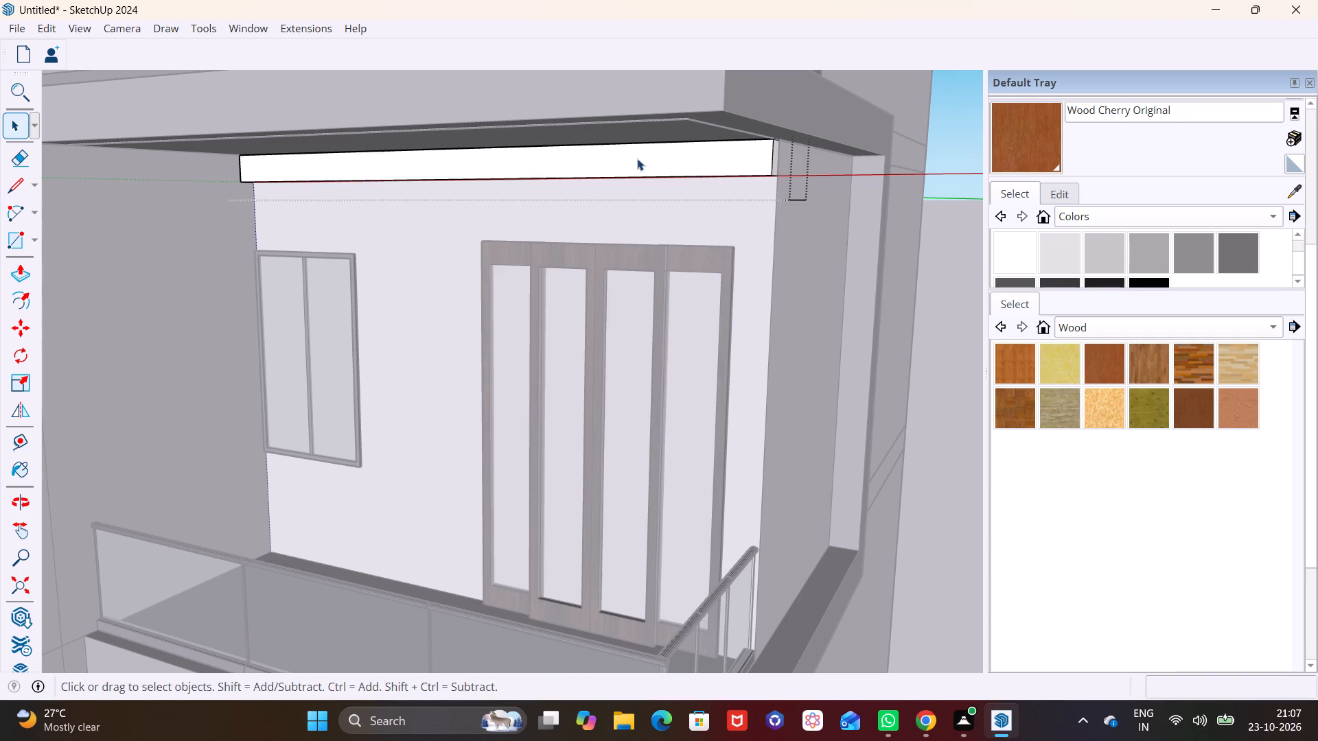
click(760, 154)
click(903, 281)
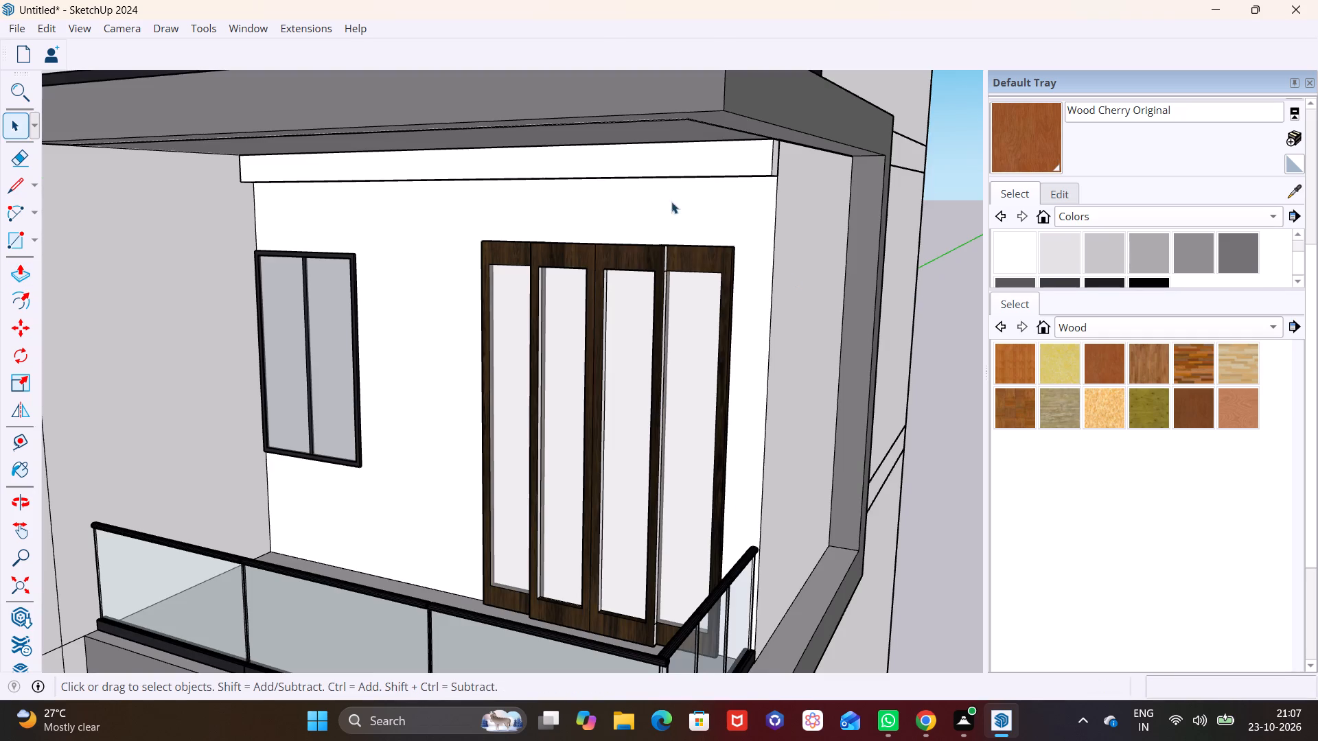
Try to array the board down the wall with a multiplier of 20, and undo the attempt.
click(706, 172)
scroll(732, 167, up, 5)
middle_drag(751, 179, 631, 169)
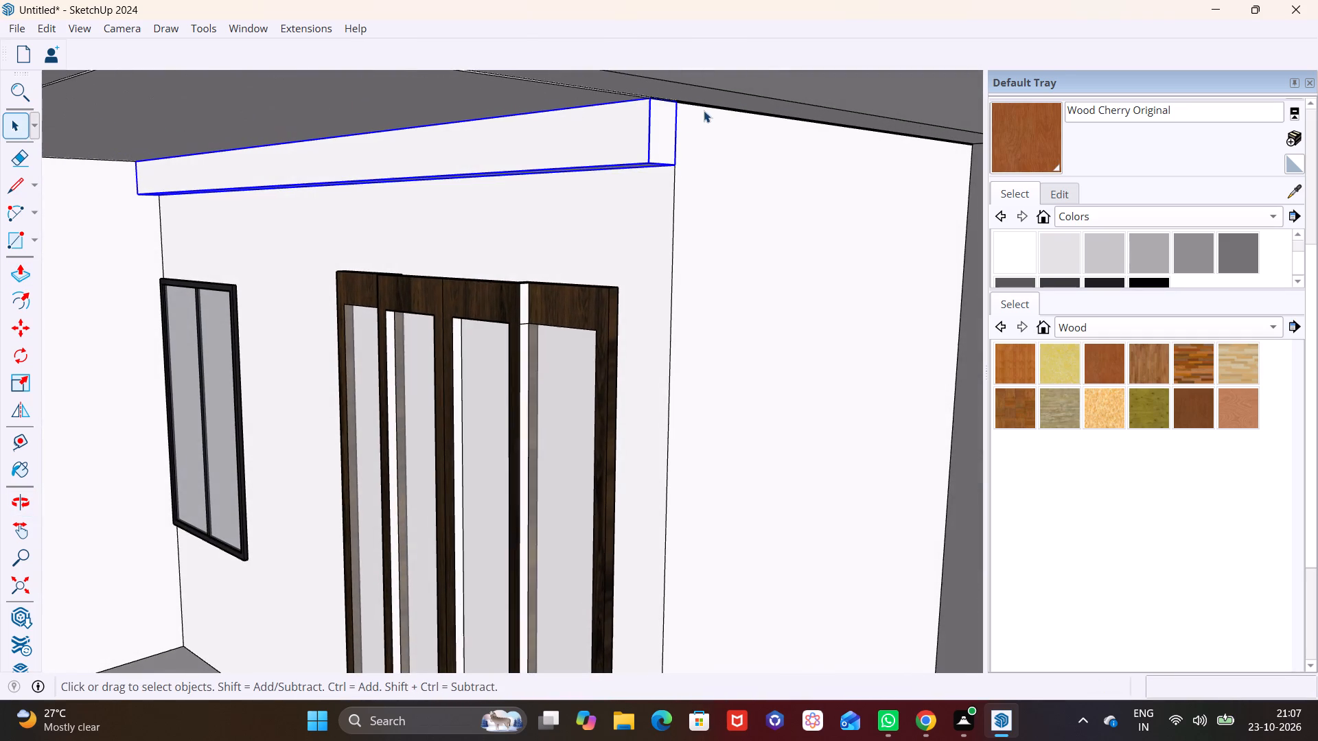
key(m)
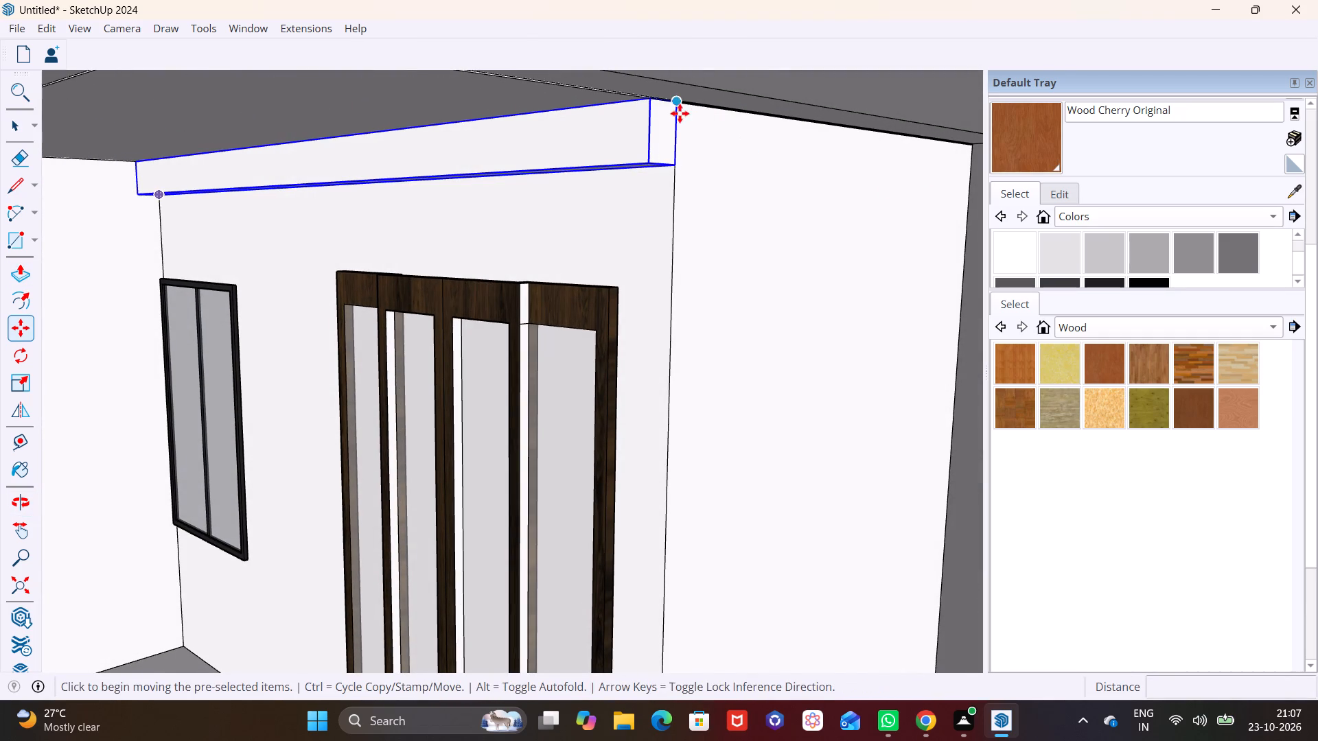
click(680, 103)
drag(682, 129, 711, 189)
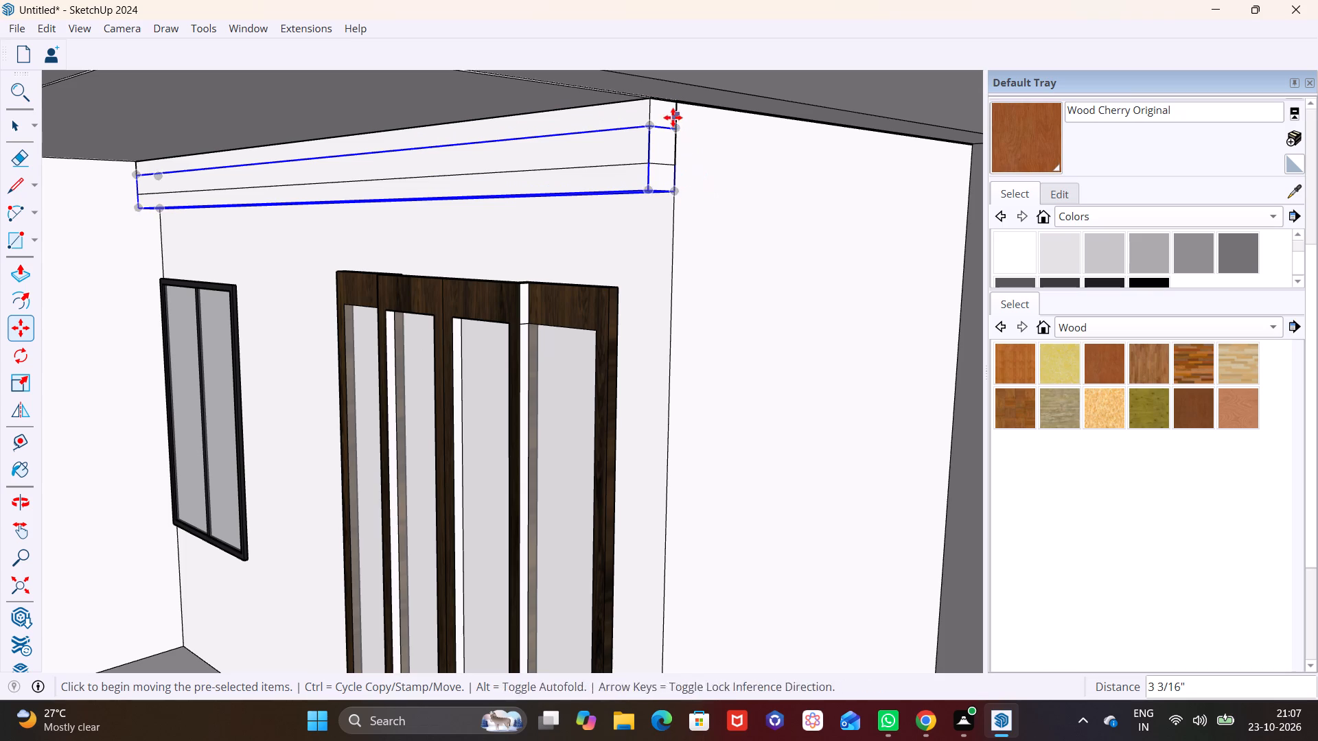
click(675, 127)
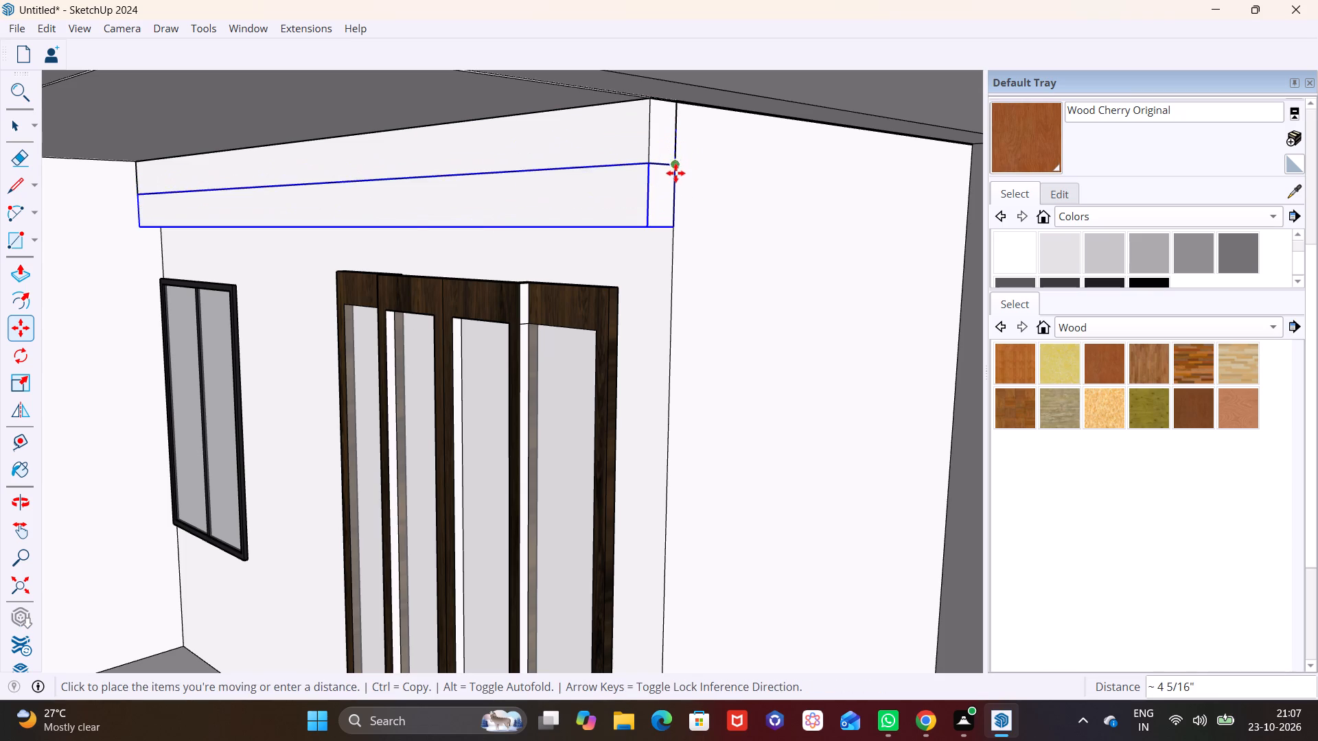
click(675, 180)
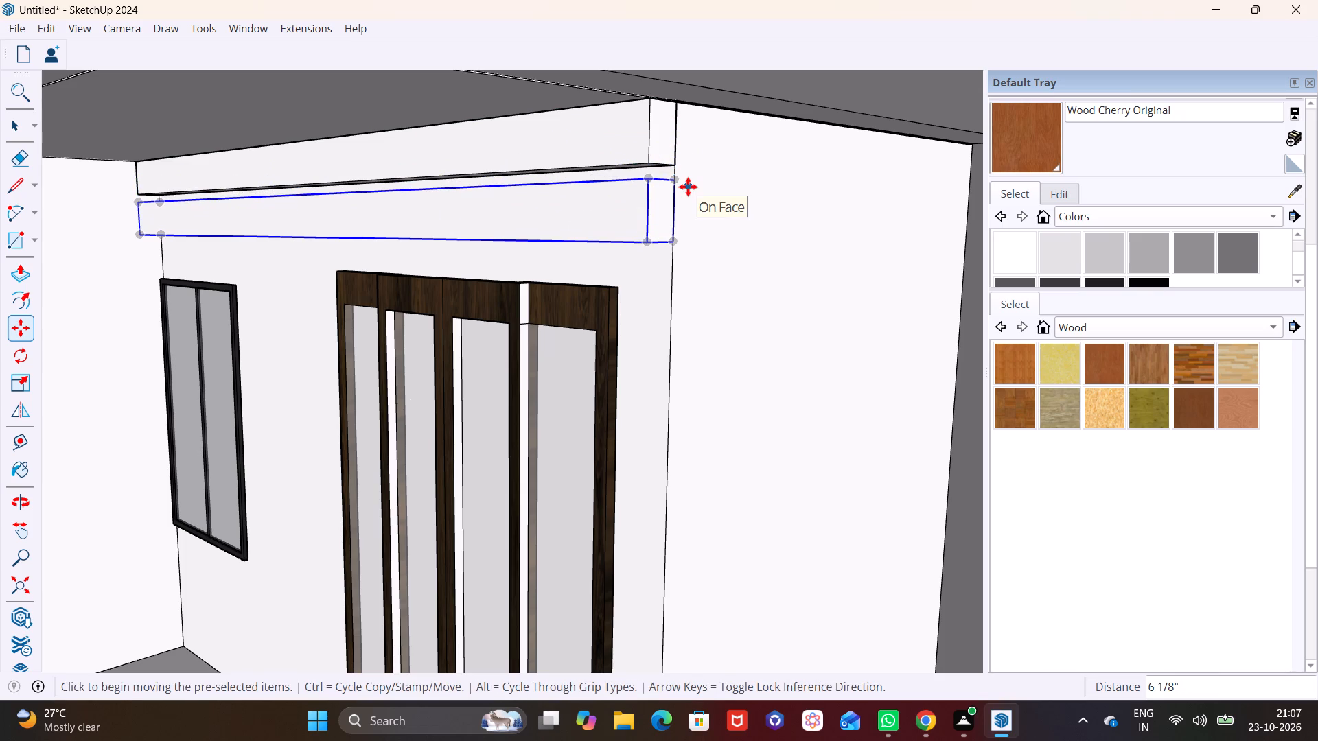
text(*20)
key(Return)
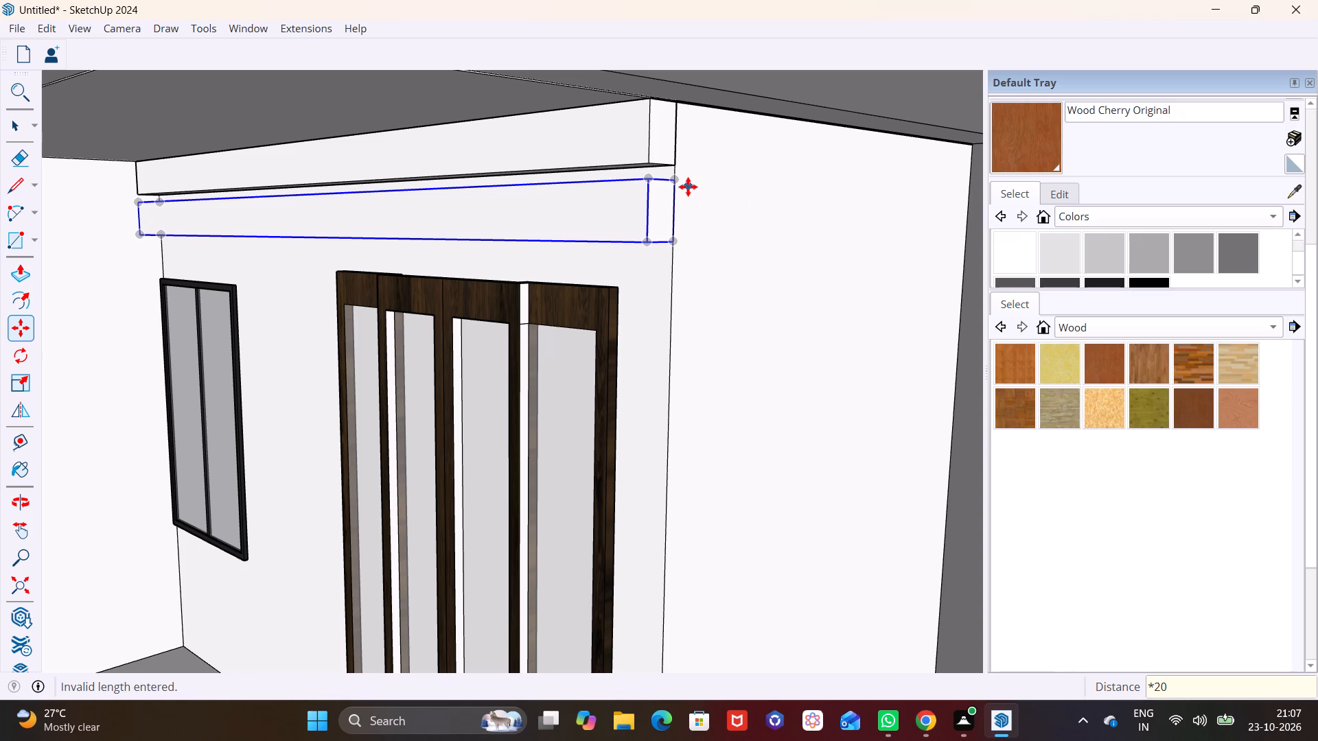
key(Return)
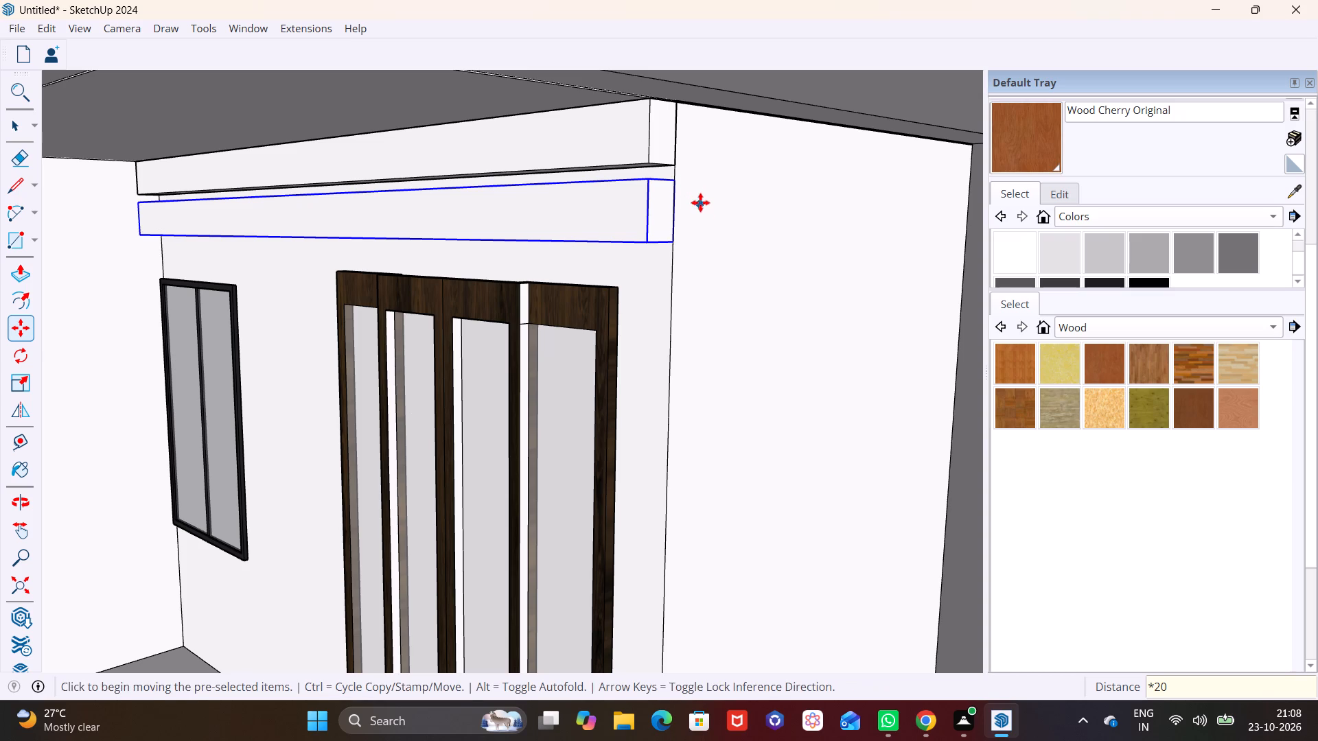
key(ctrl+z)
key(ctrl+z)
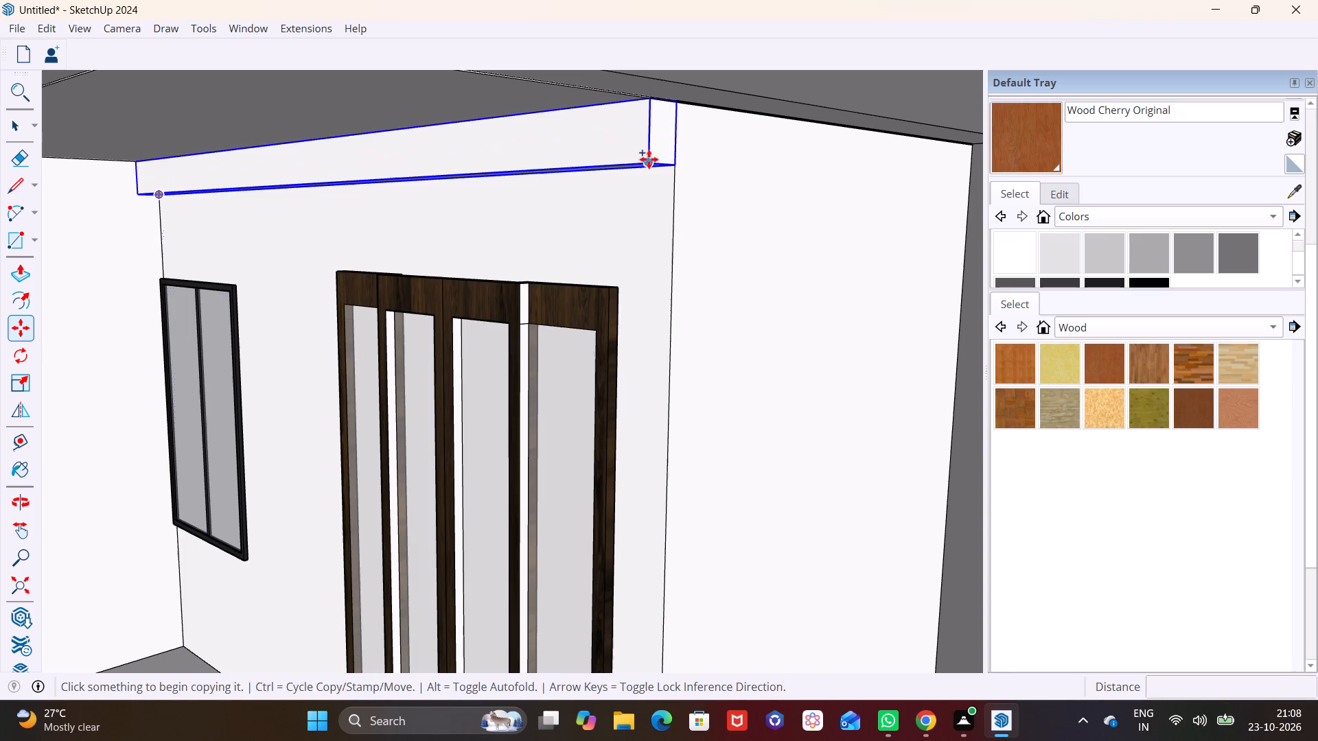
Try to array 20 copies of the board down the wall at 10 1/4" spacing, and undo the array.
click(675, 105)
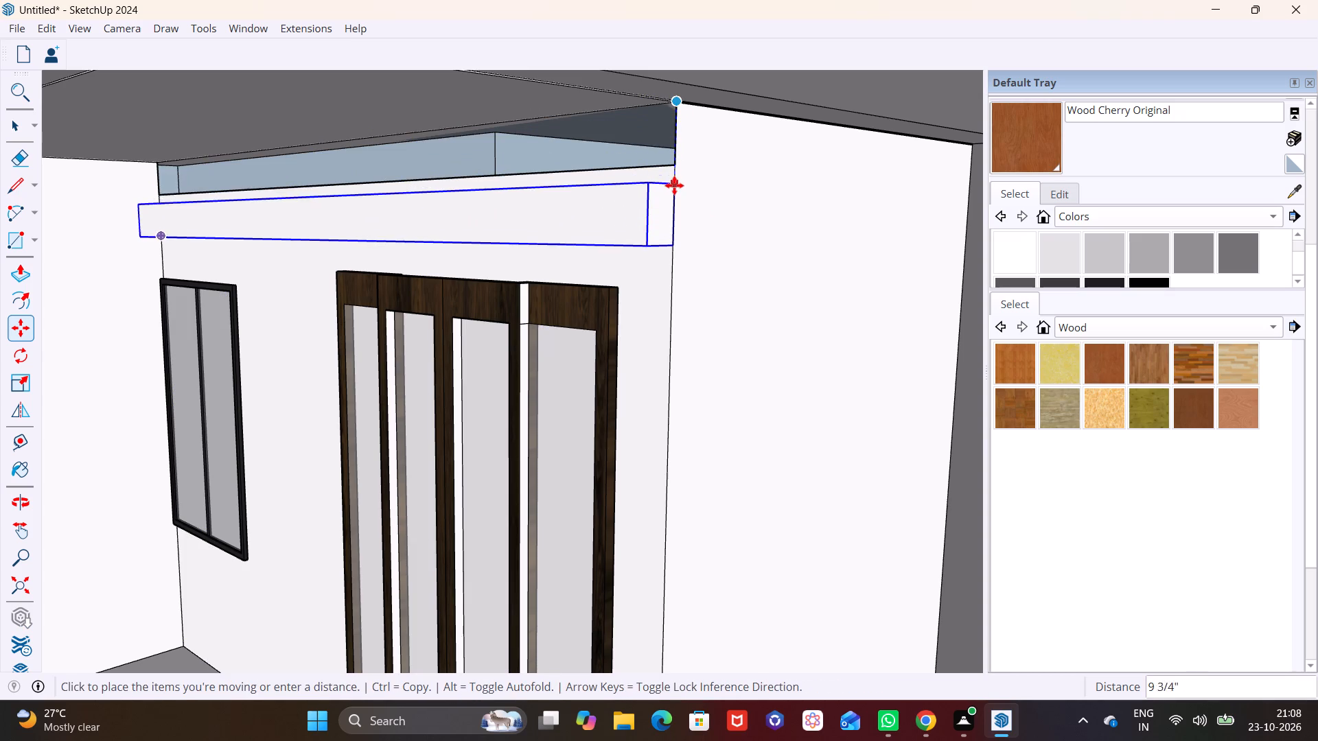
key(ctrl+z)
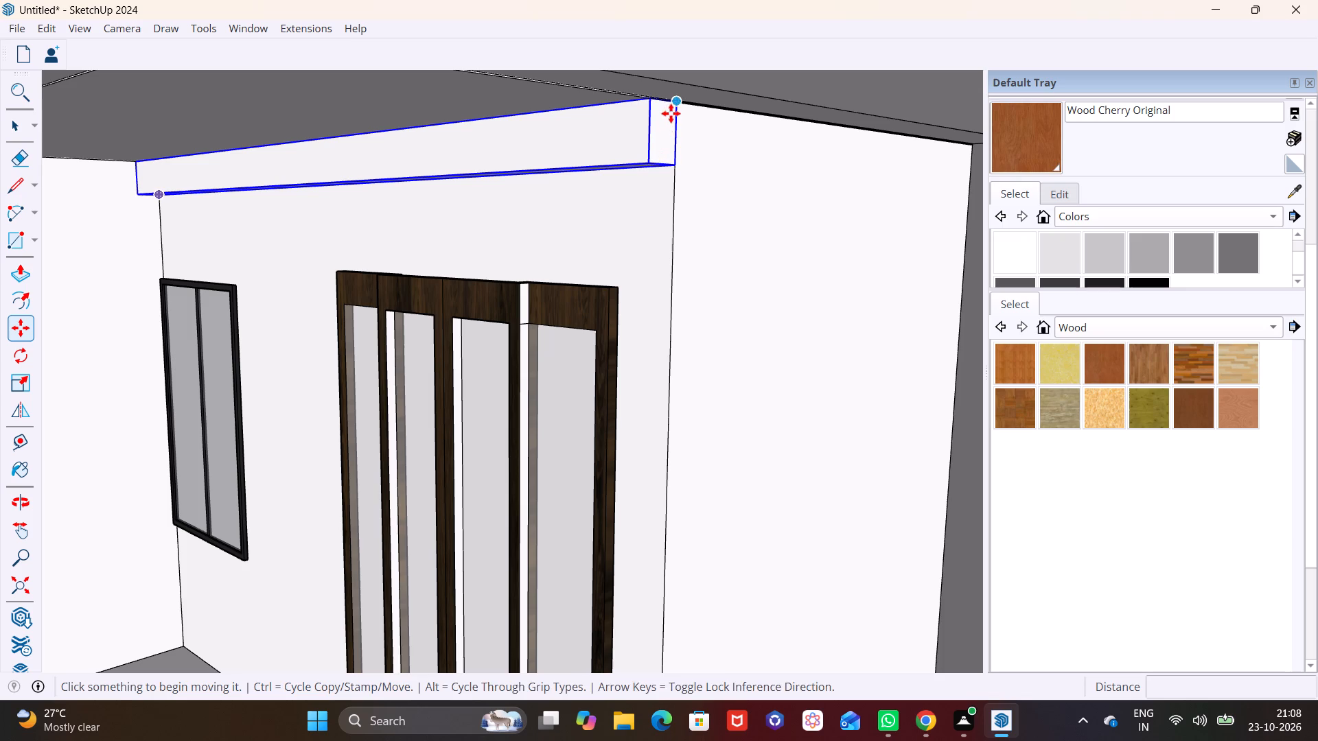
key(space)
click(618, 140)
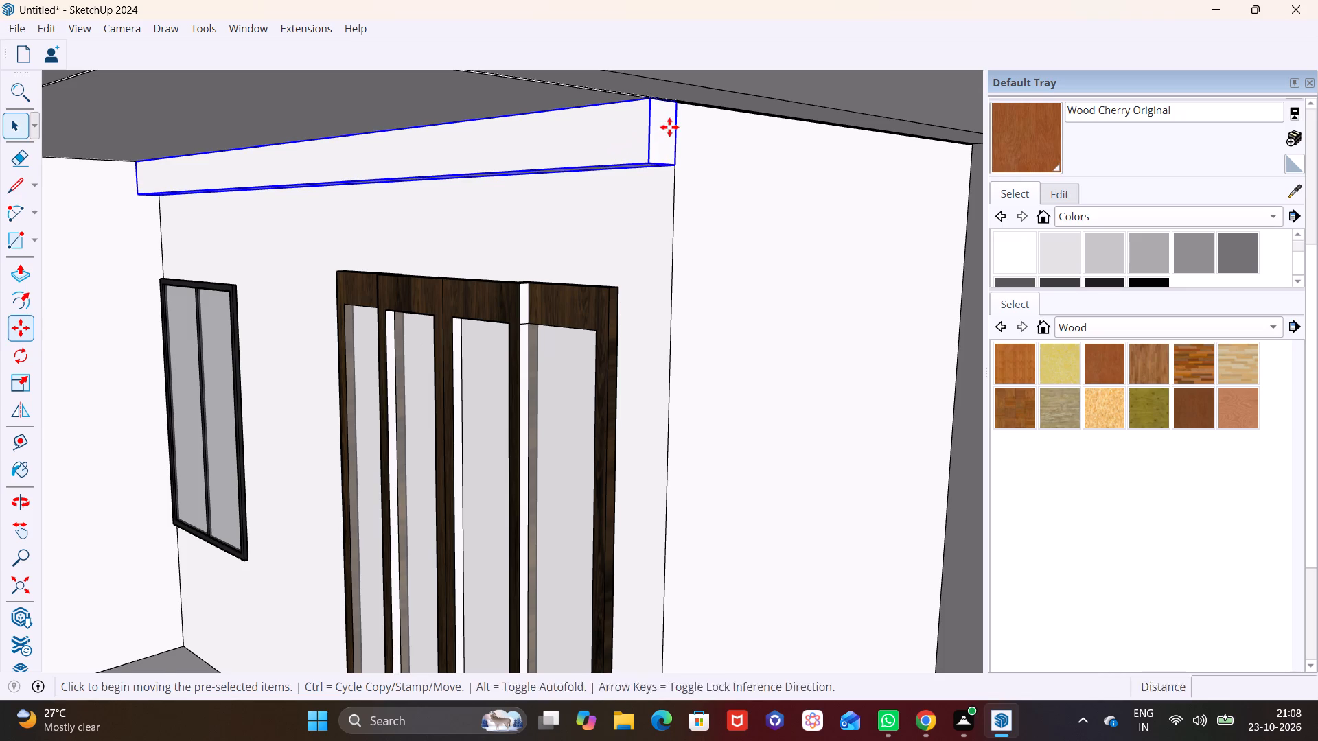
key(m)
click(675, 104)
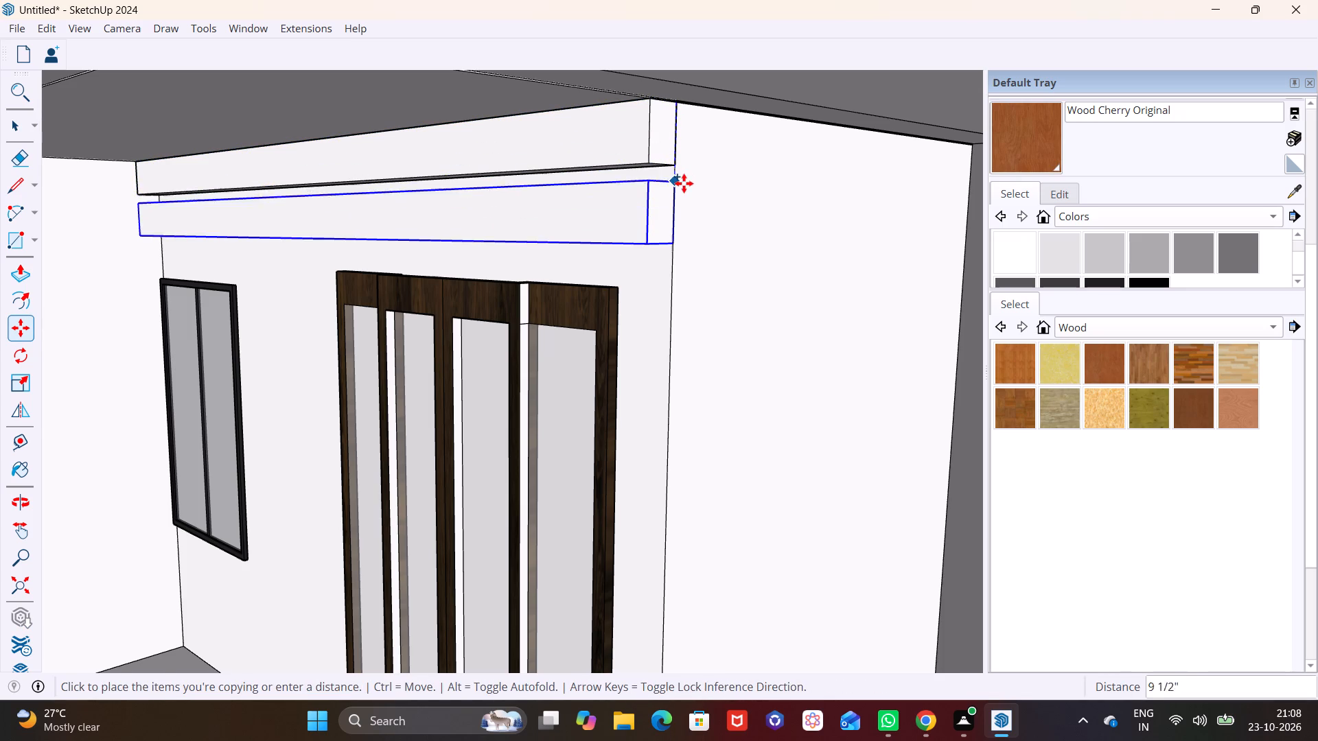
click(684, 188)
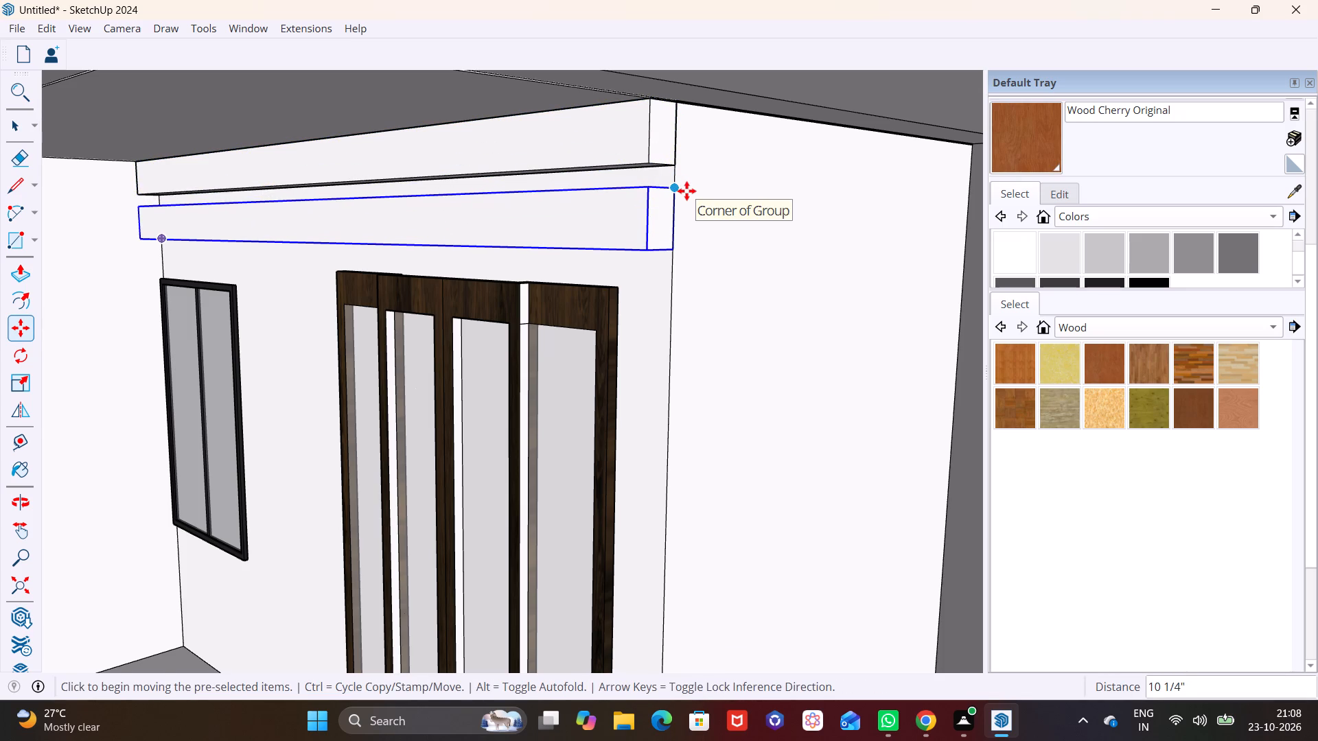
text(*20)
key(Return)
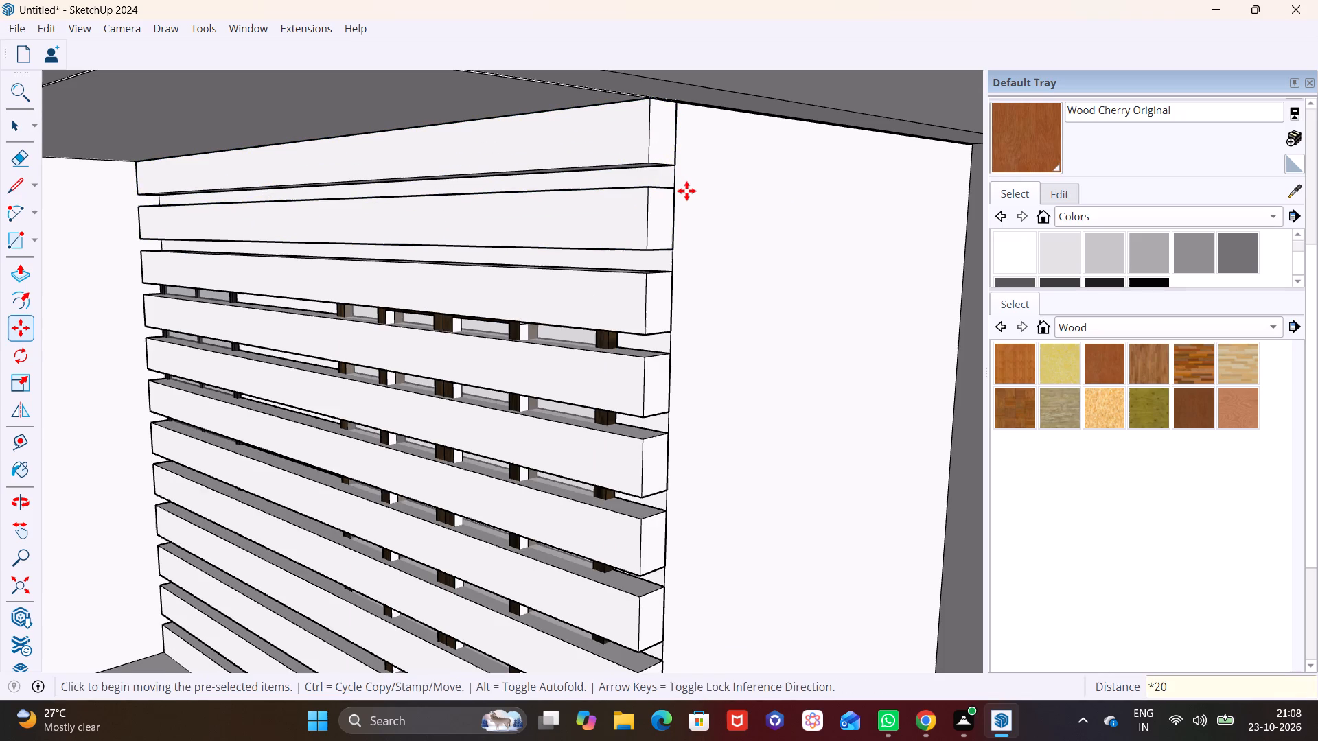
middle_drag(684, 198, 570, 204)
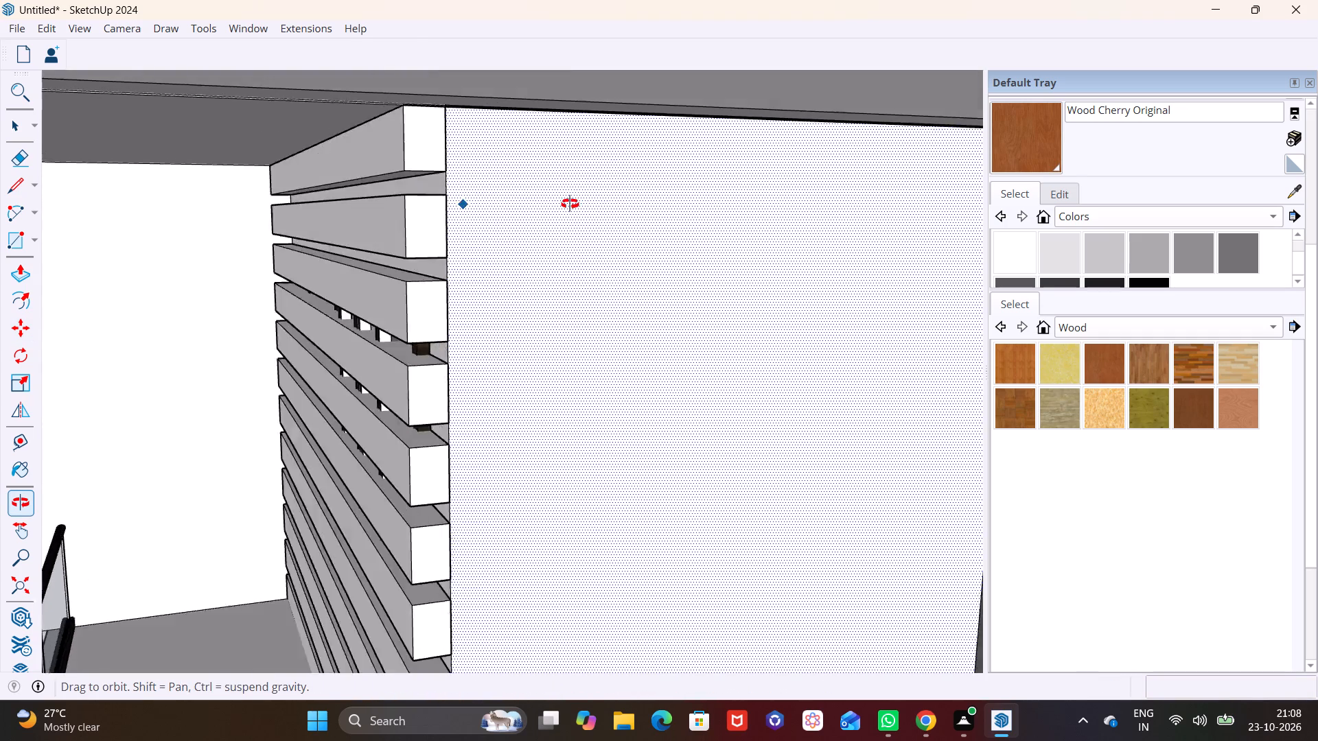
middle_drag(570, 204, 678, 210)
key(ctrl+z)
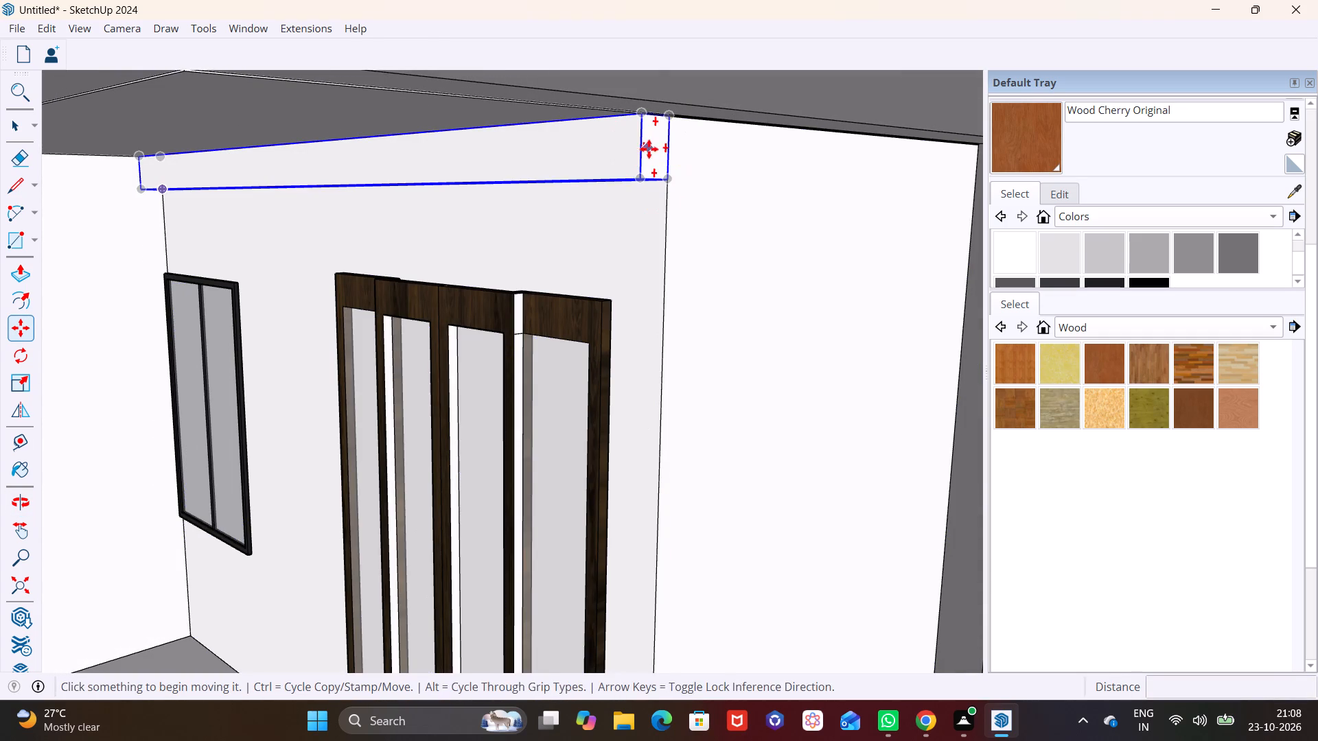
Copy the board down the wall twice at about 10" spacing, ending at the tops of the doors and window.
key(space)
click(640, 160)
key(m)
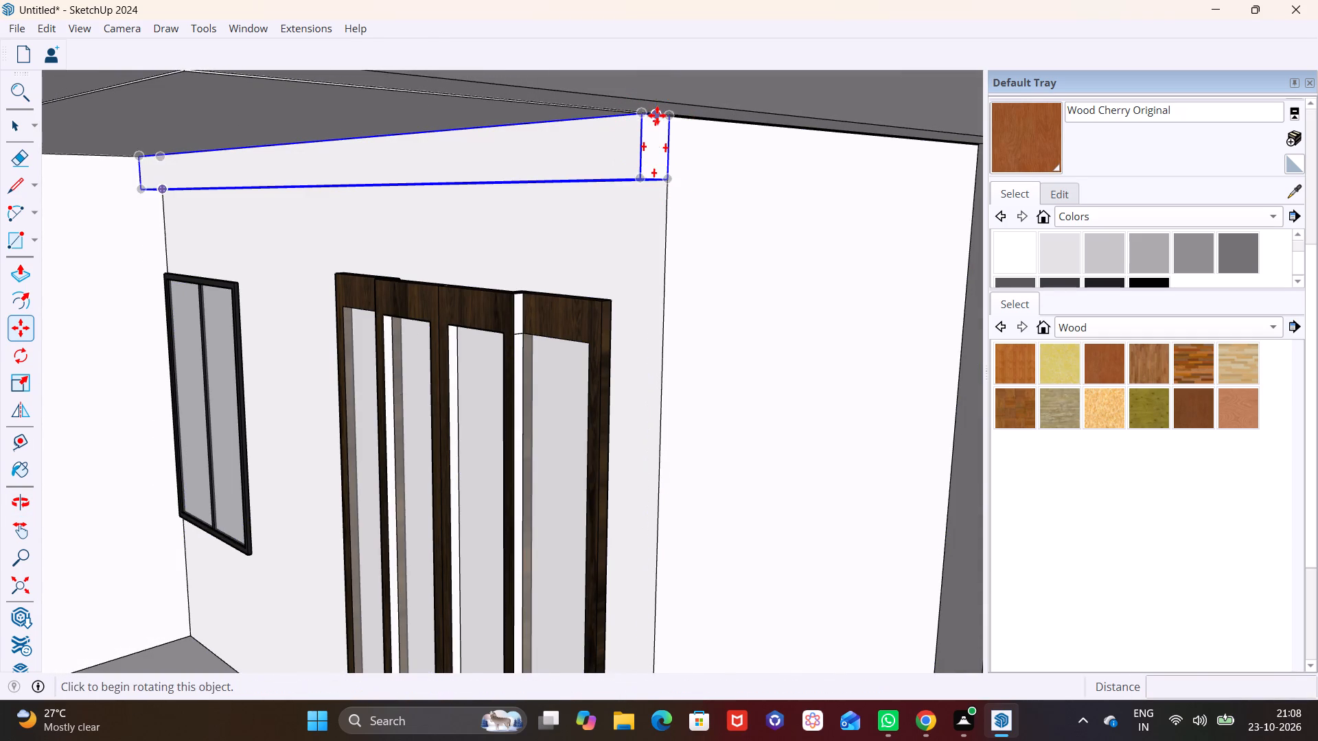
click(673, 115)
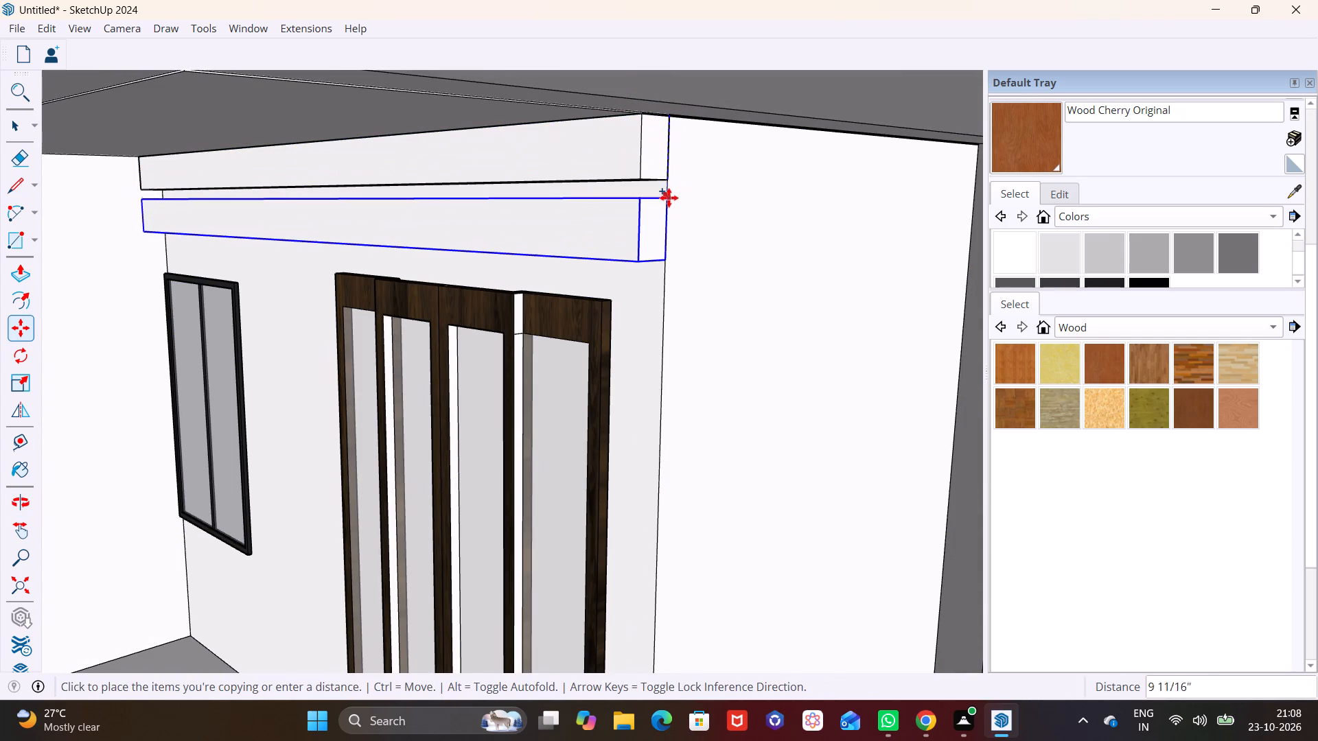
click(664, 192)
click(667, 193)
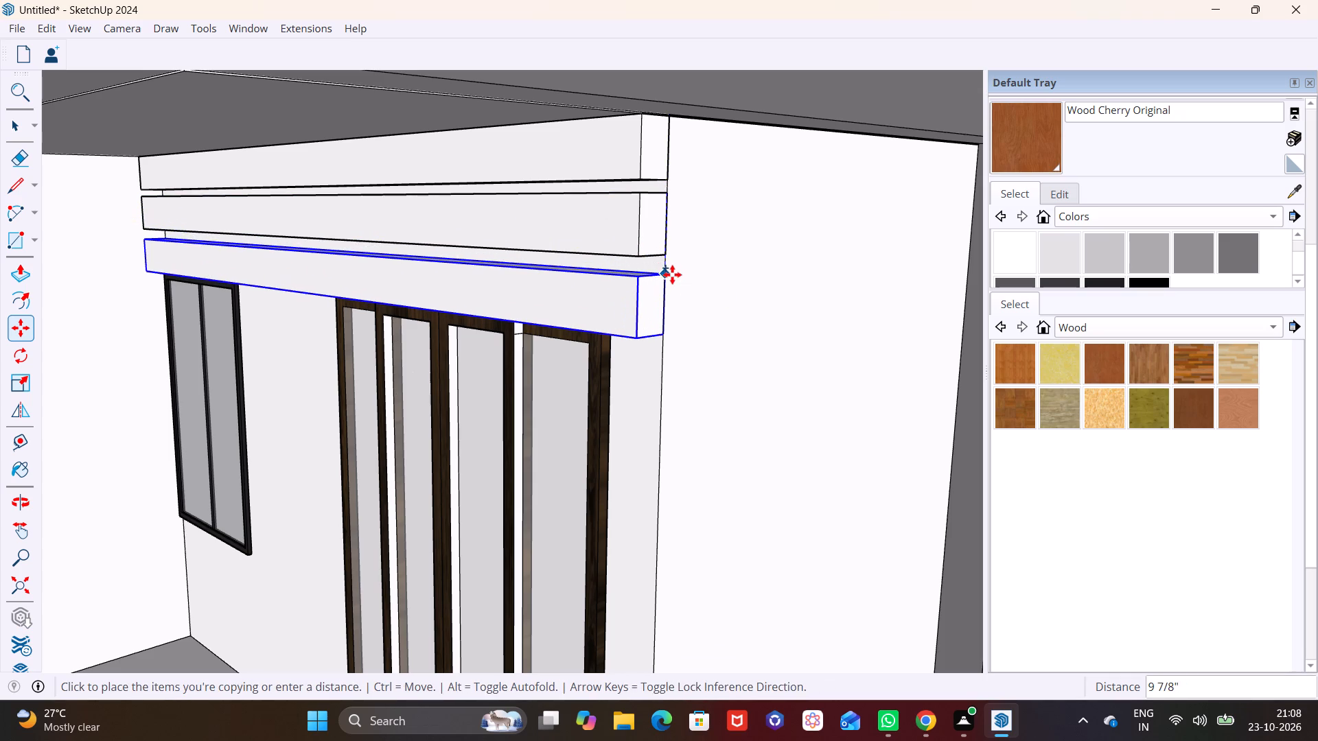
click(672, 274)
key(space)
click(716, 305)
Examine the lowest board against the tops of the doors and window, and the balcony within the facade.
middle_drag(790, 306, 949, 223)
scroll(421, 272, down, 5)
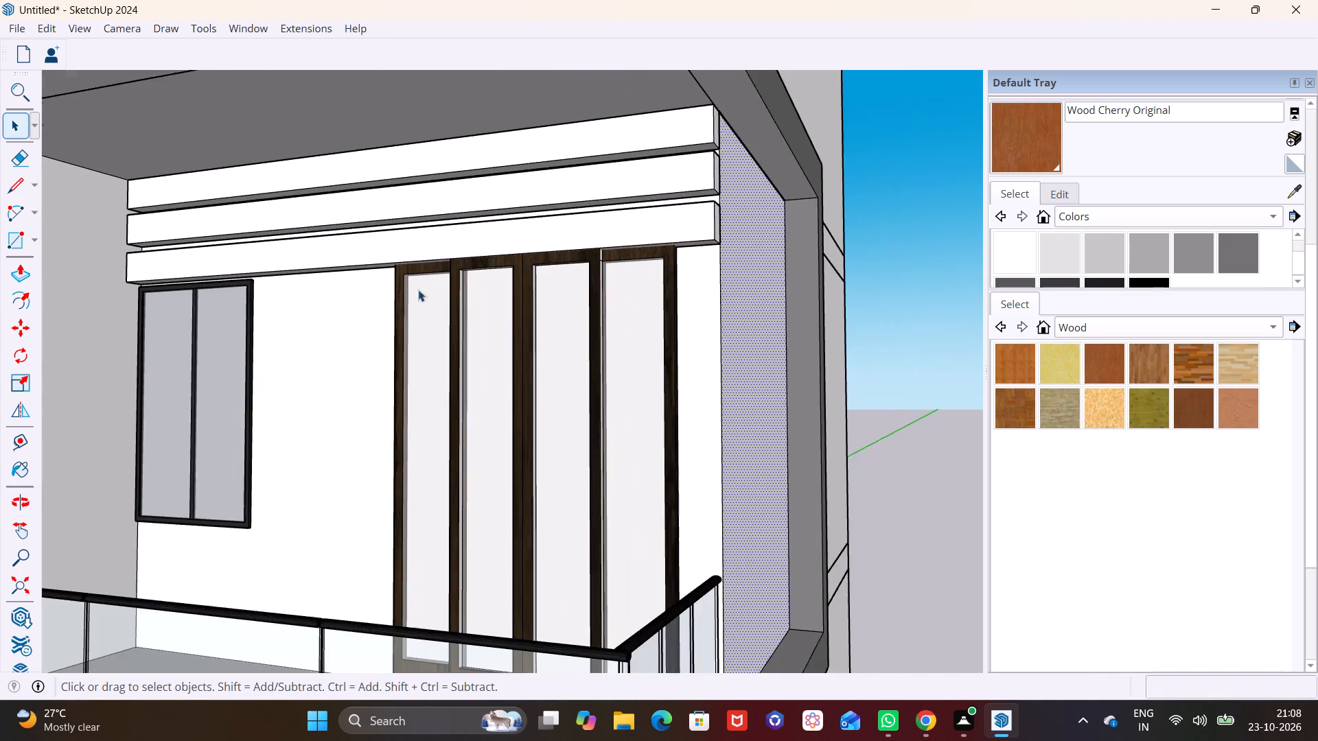
scroll(418, 290, down, 2)
middle_drag(467, 337, 663, 429)
scroll(496, 430, up, 4)
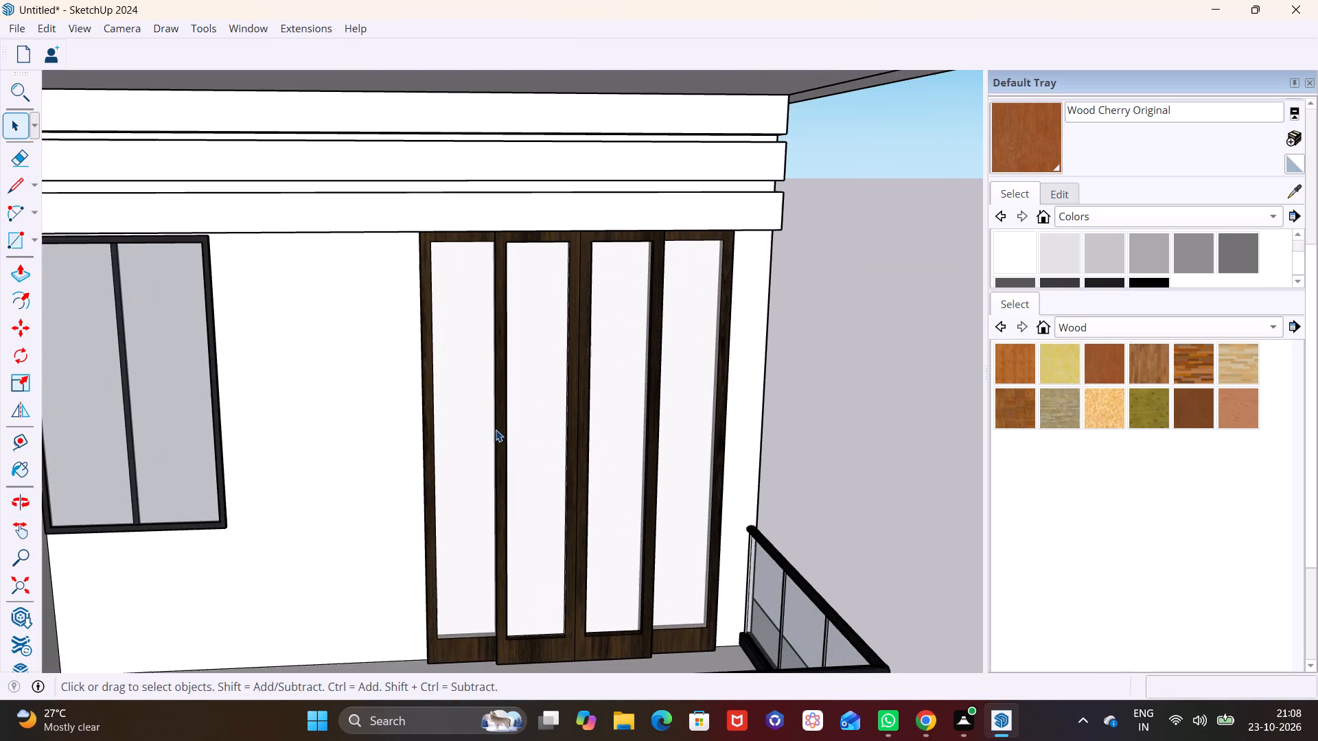
shift+middle_drag(518, 410, 562, 275)
scroll(597, 331, down, 12)
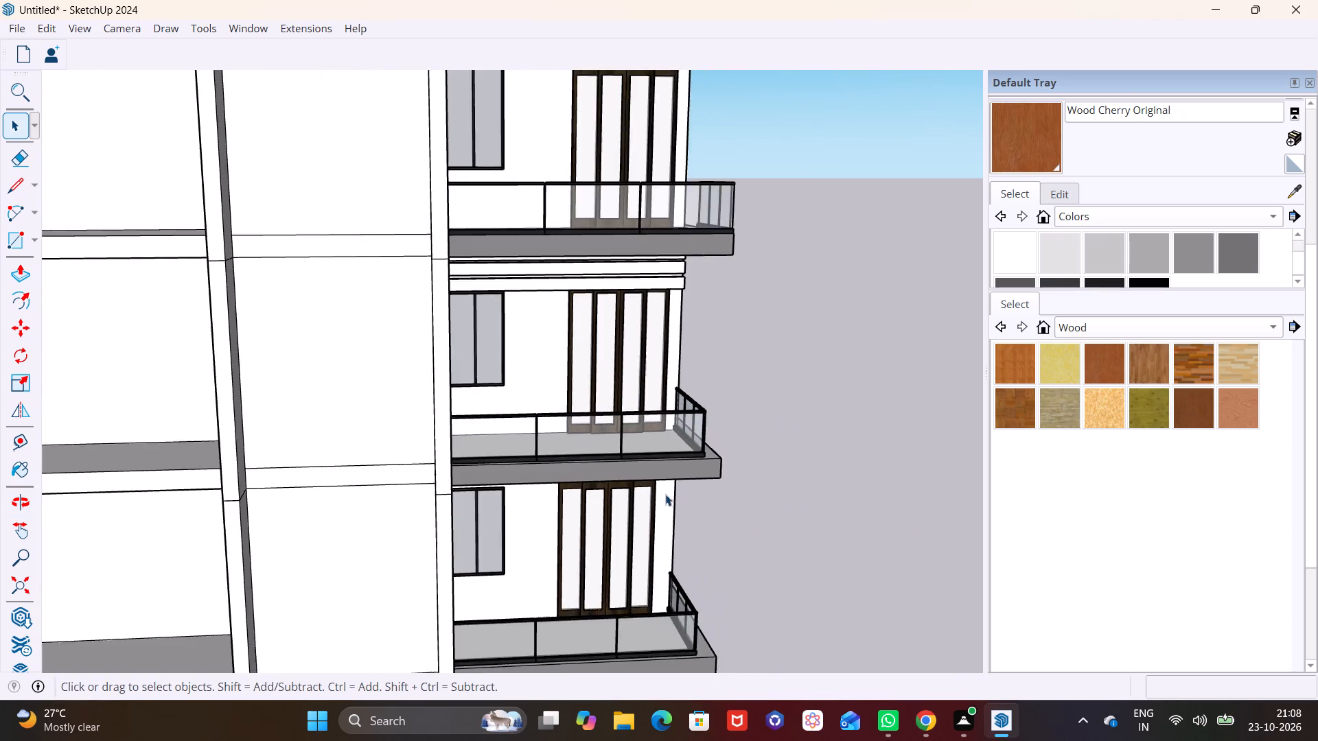
Move the sliding door on the framed balcony about 6 7/16" along the wall toward the window.
shift+middle_drag(669, 493, 617, 239)
shift+scroll(663, 406, up, 1)
shift+middle_drag(592, 265, 596, 519)
scroll(609, 346, up, 2)
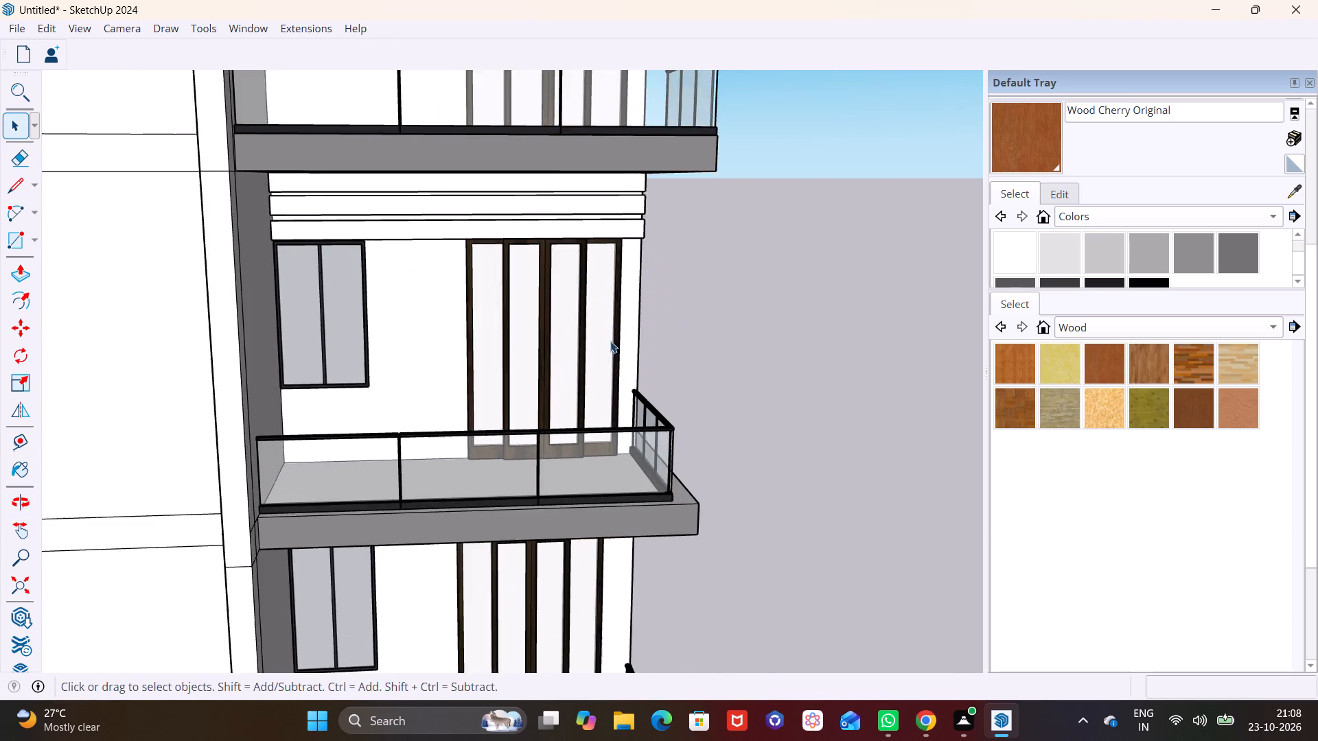
scroll(610, 341, up, 3)
middle_drag(592, 339, 568, 336)
click(437, 320)
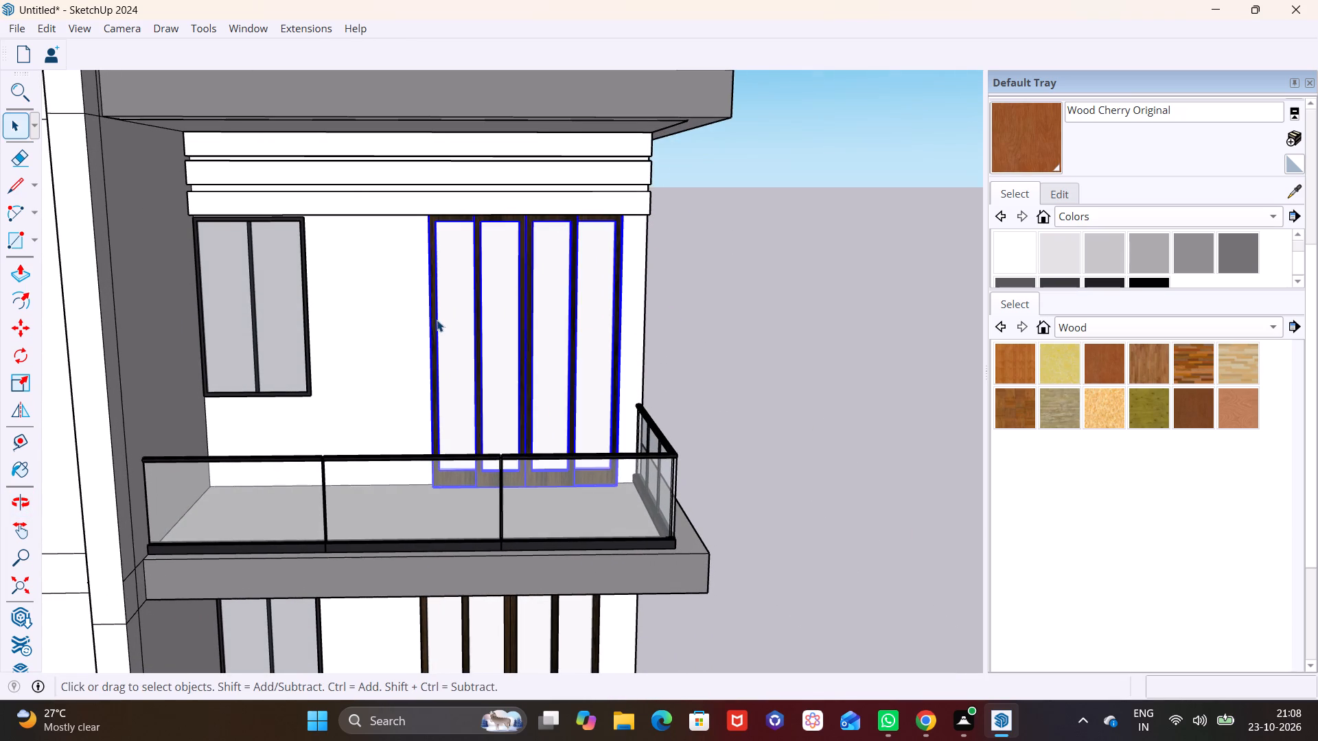
click(445, 325)
key(m)
click(525, 309)
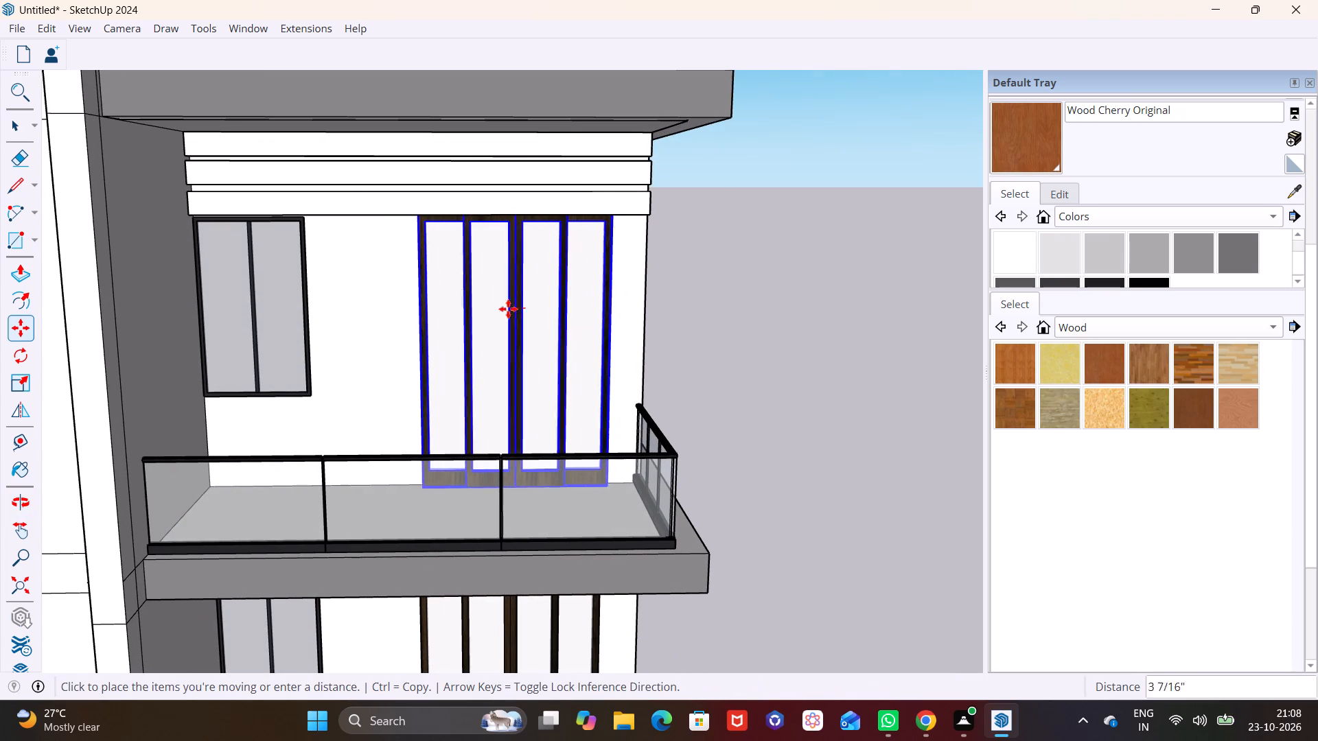
click(507, 309)
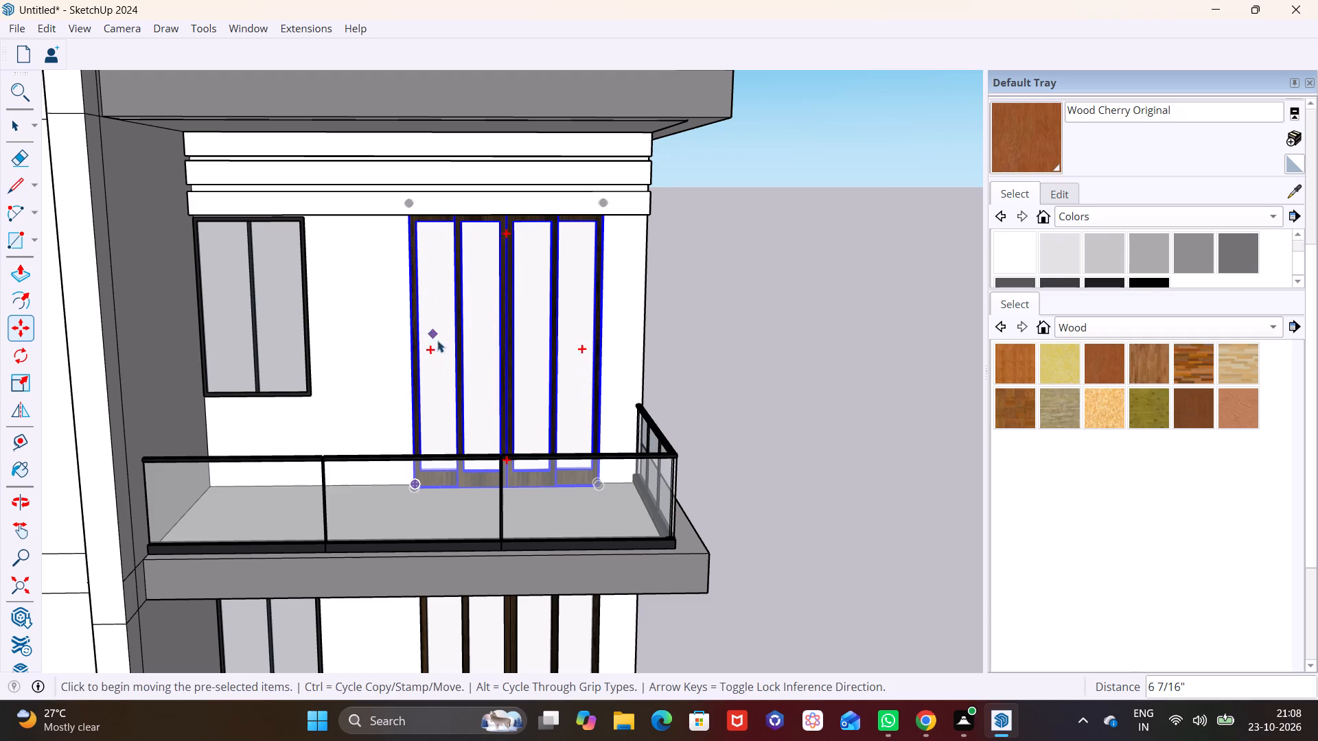
key(space)
Draw a rectangle about 5' 11" by 6 11/16" along the wall's base, from the side wall to the sliding door.
scroll(389, 349, up, 3)
shift+middle_drag(397, 370, 509, 277)
middle_drag(499, 316, 527, 462)
scroll(481, 348, up, 7)
click(27, 239)
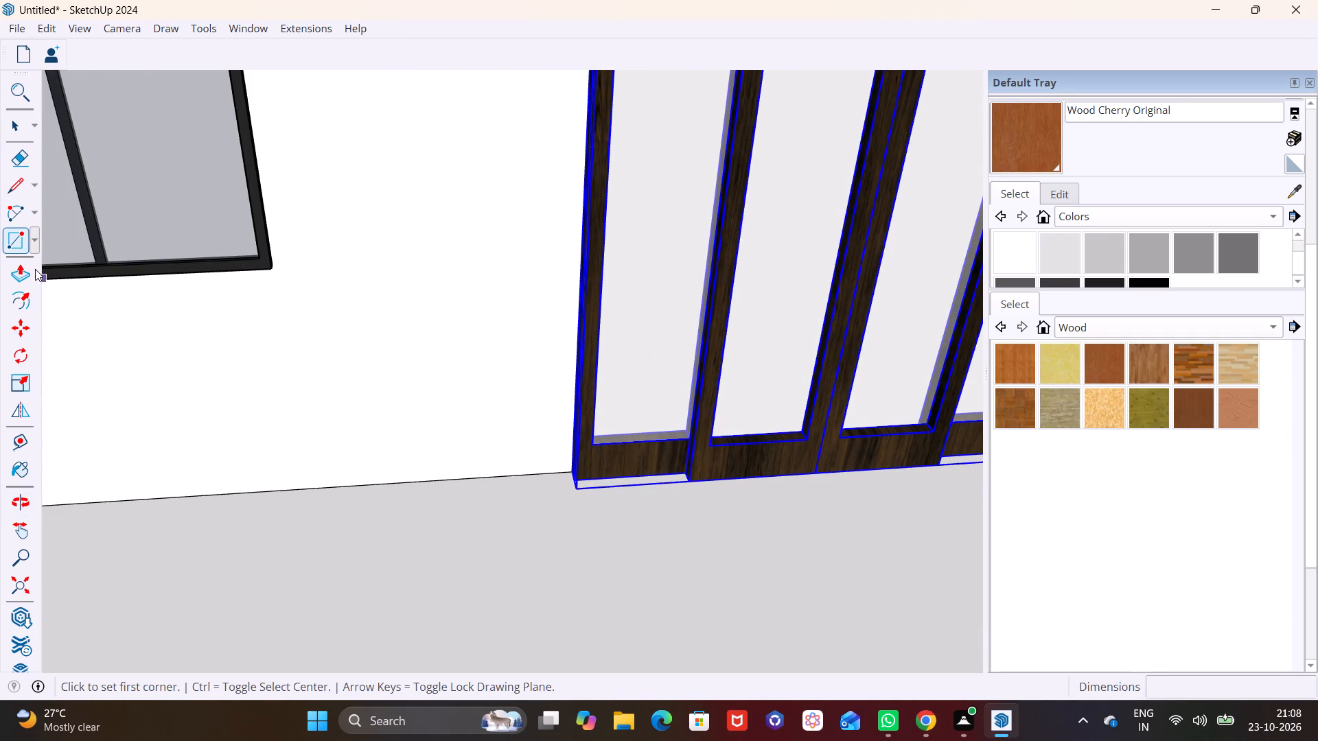
click(36, 244)
click(50, 265)
shift+middle_drag(318, 385, 419, 381)
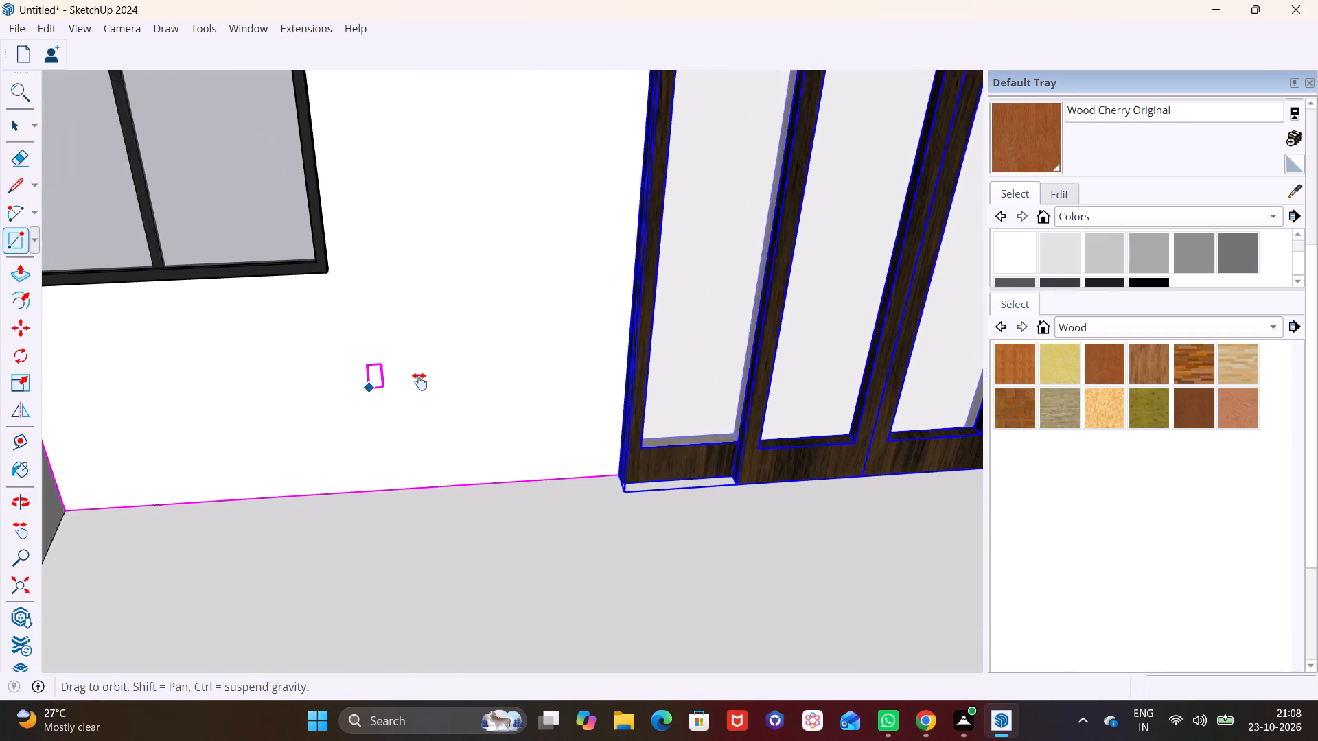
shift+middle_drag(419, 381, 537, 373)
drag(224, 495, 237, 491)
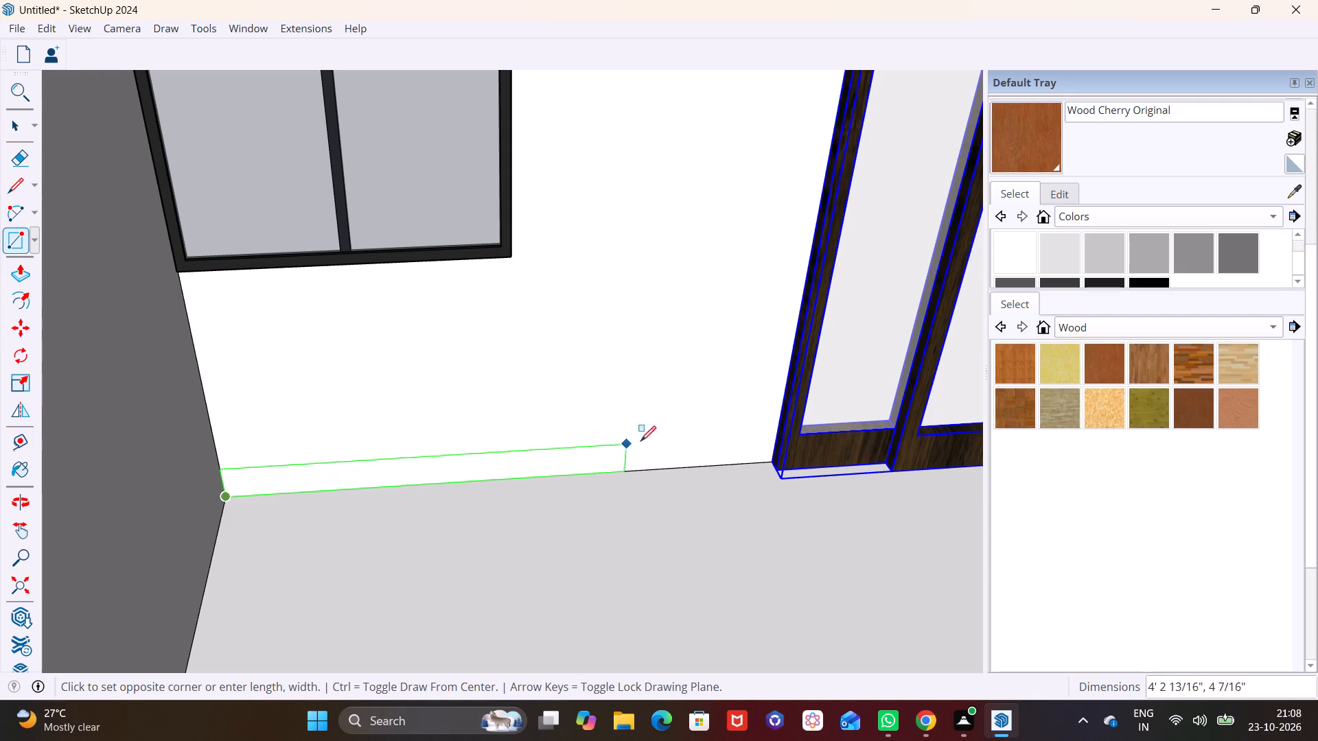
click(778, 421)
Make the base rectangle's face and edges into a group.
key(space)
double_click(578, 446)
right_click(573, 447)
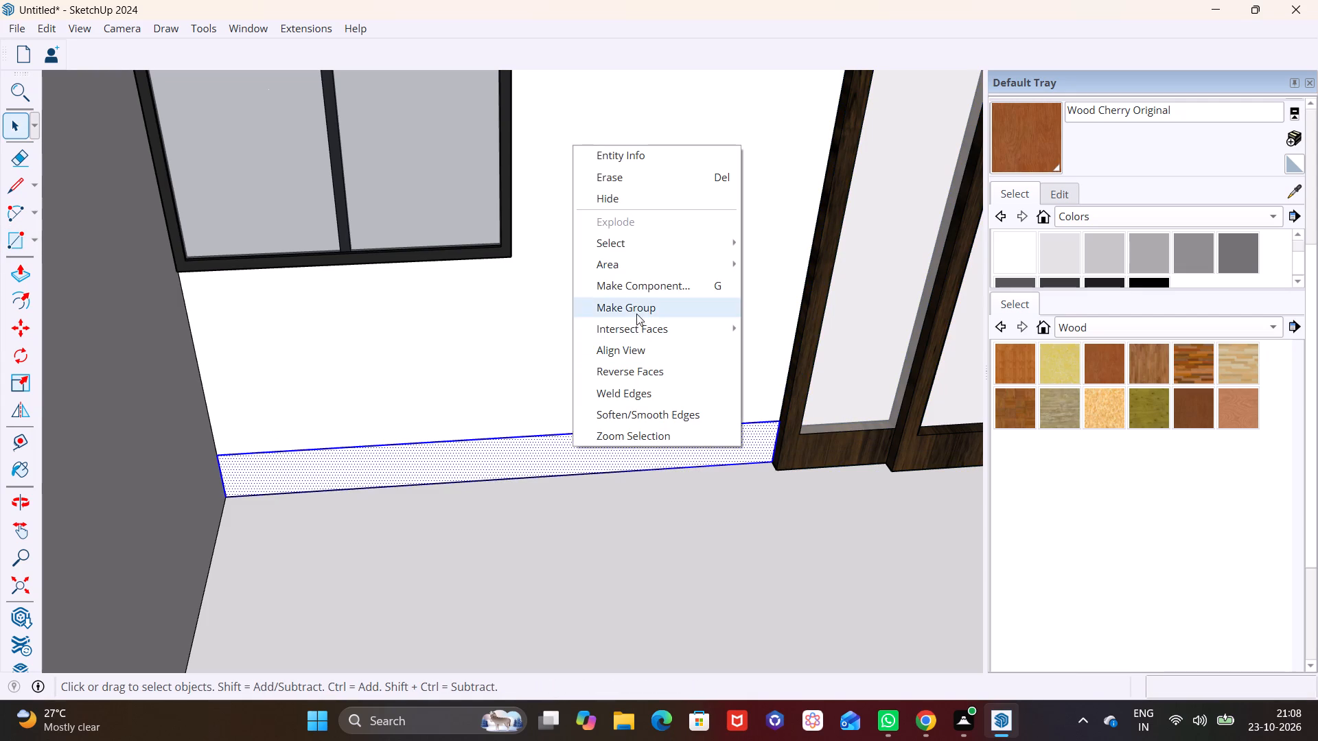
click(636, 307)
Push/Pull the grouped base rectangle slightly outward from the wall to form a thin board.
triple_click(579, 449)
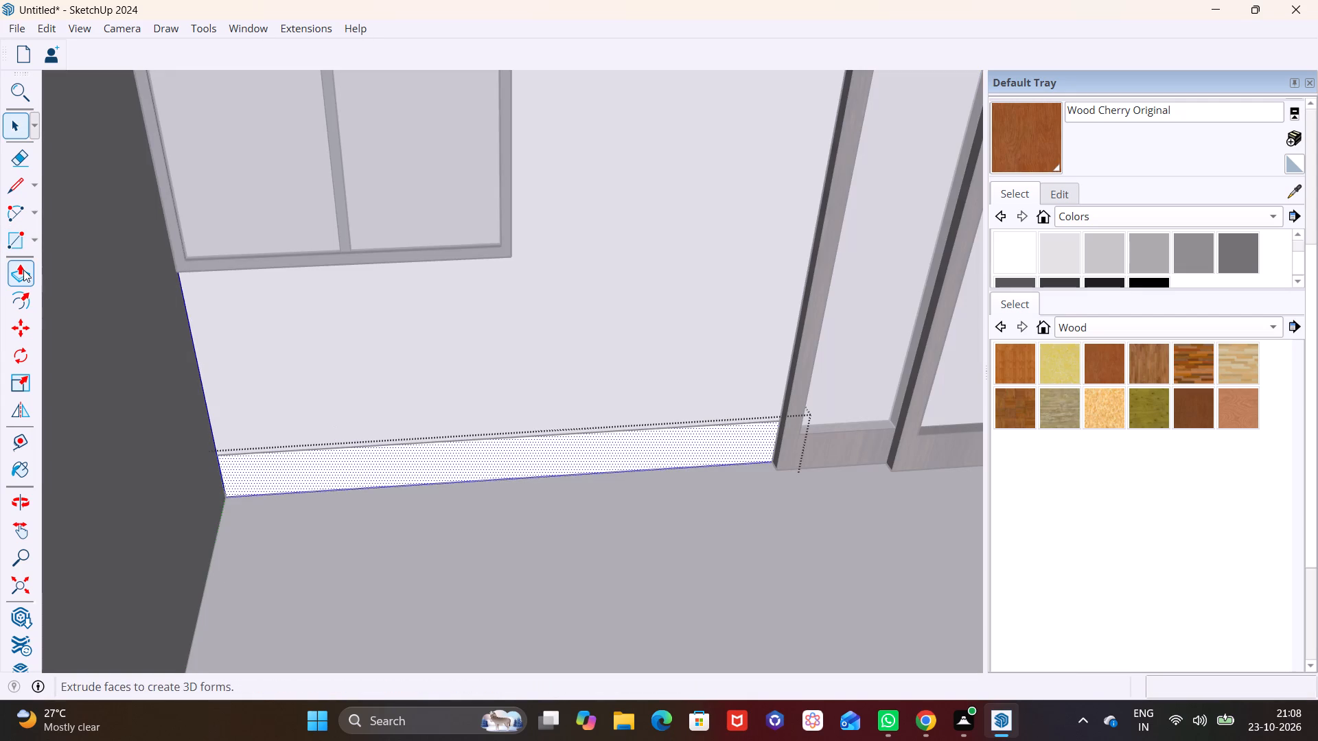
click(23, 270)
click(288, 458)
drag(288, 464, 299, 336)
key(space)
click(388, 463)
drag(408, 661, 420, 611)
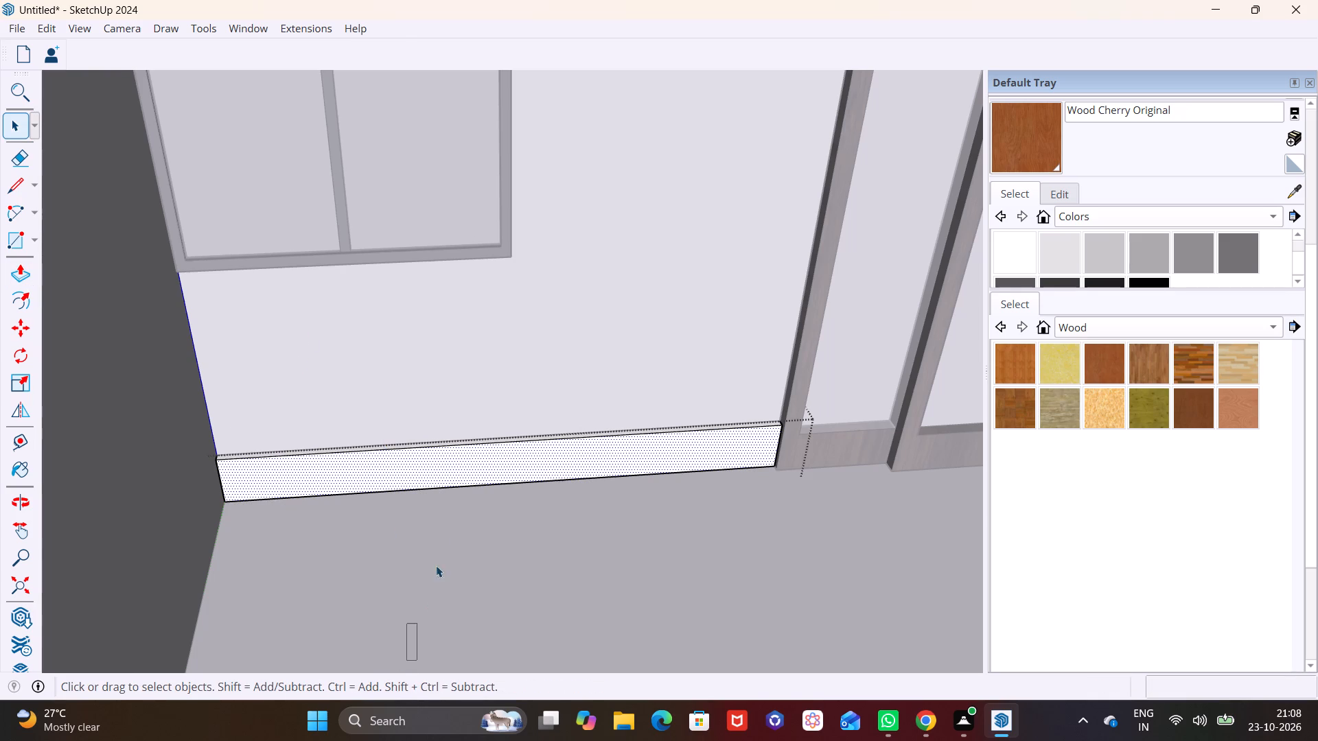
click(455, 537)
Copy the base board up the wall twice at about 7" spacing.
click(446, 479)
key(m)
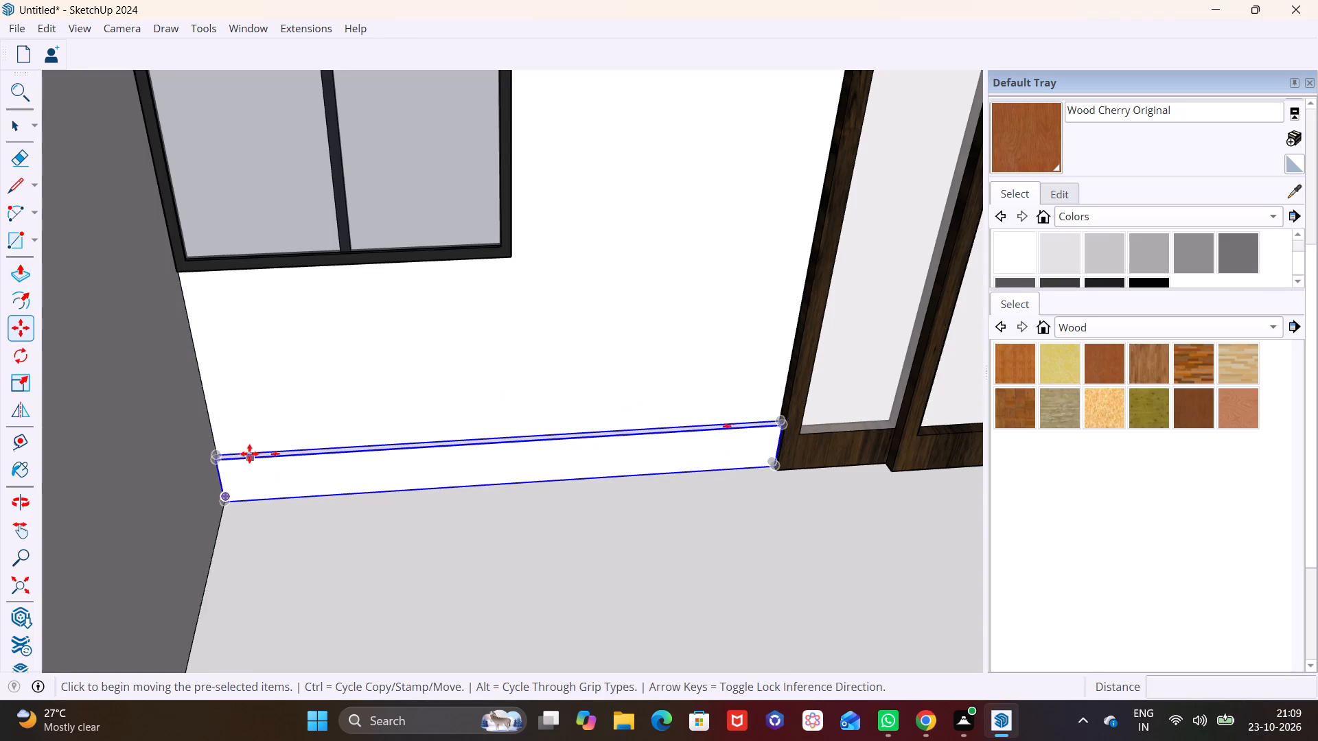
click(219, 453)
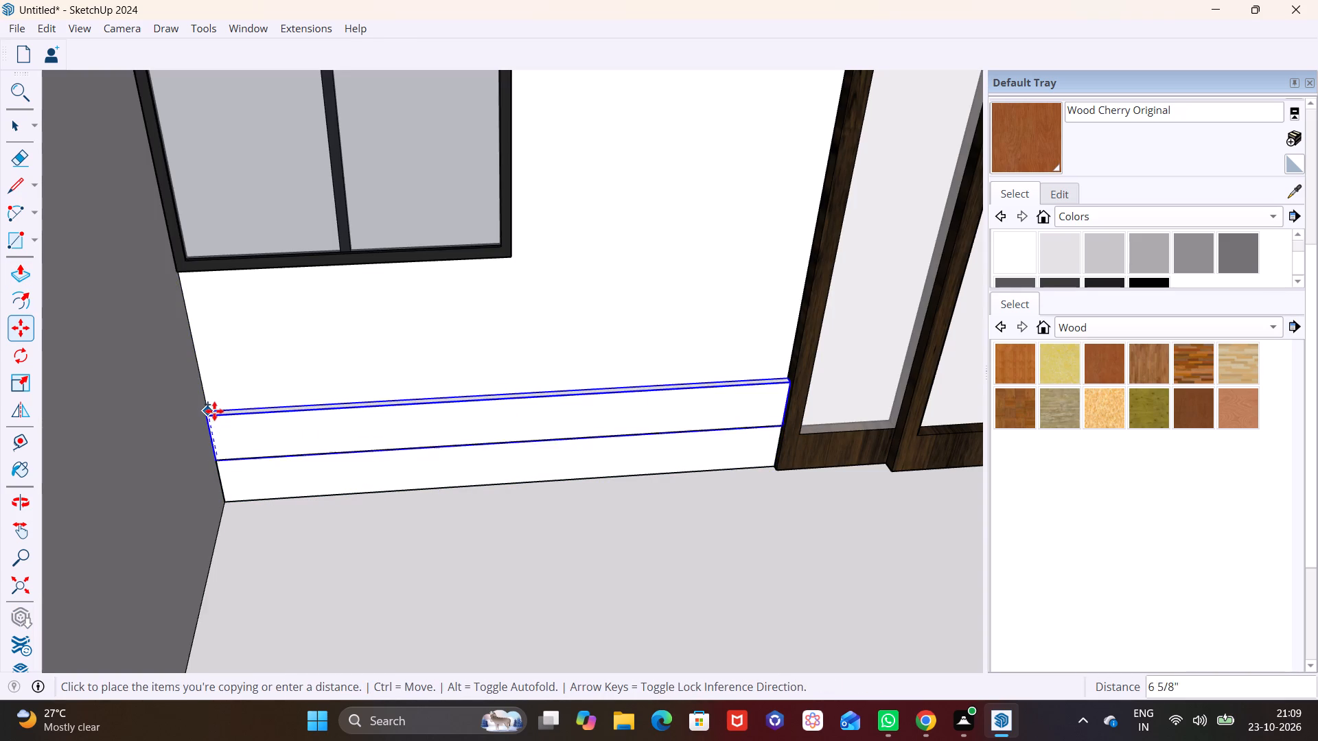
click(210, 401)
click(204, 403)
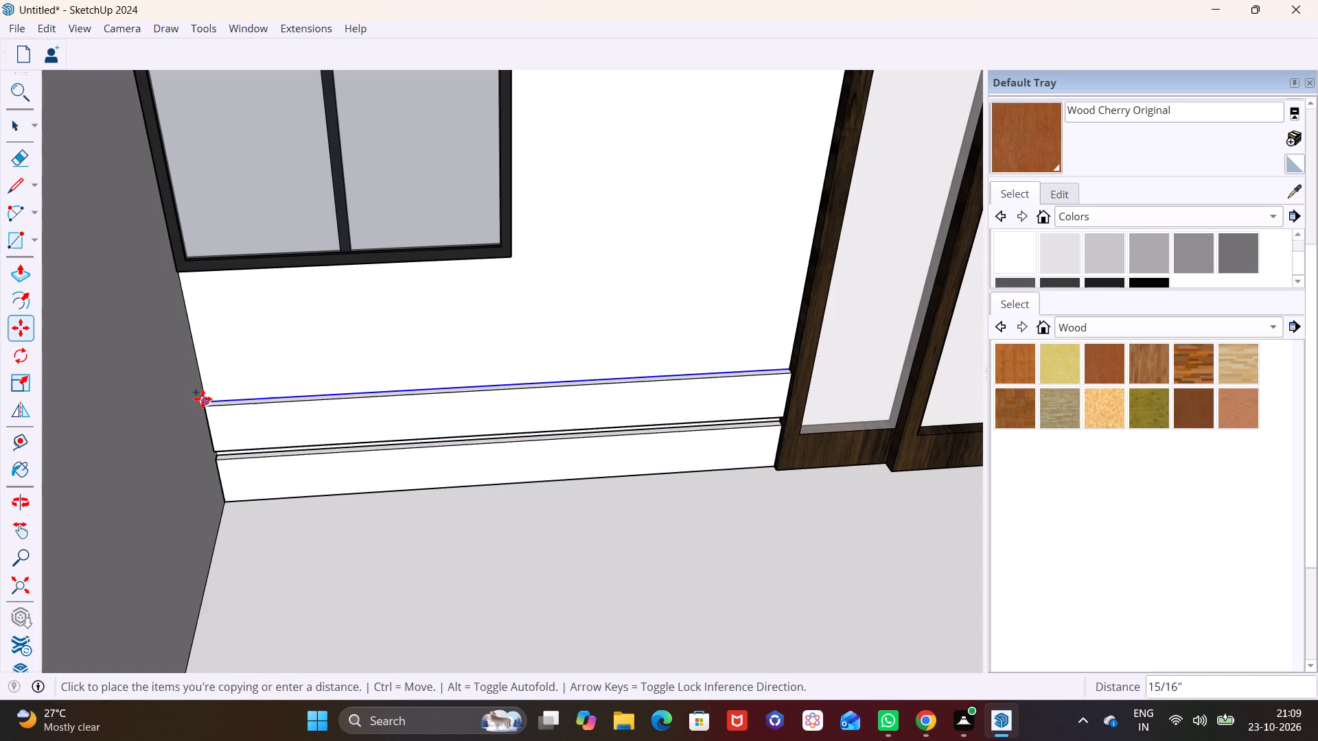
click(198, 351)
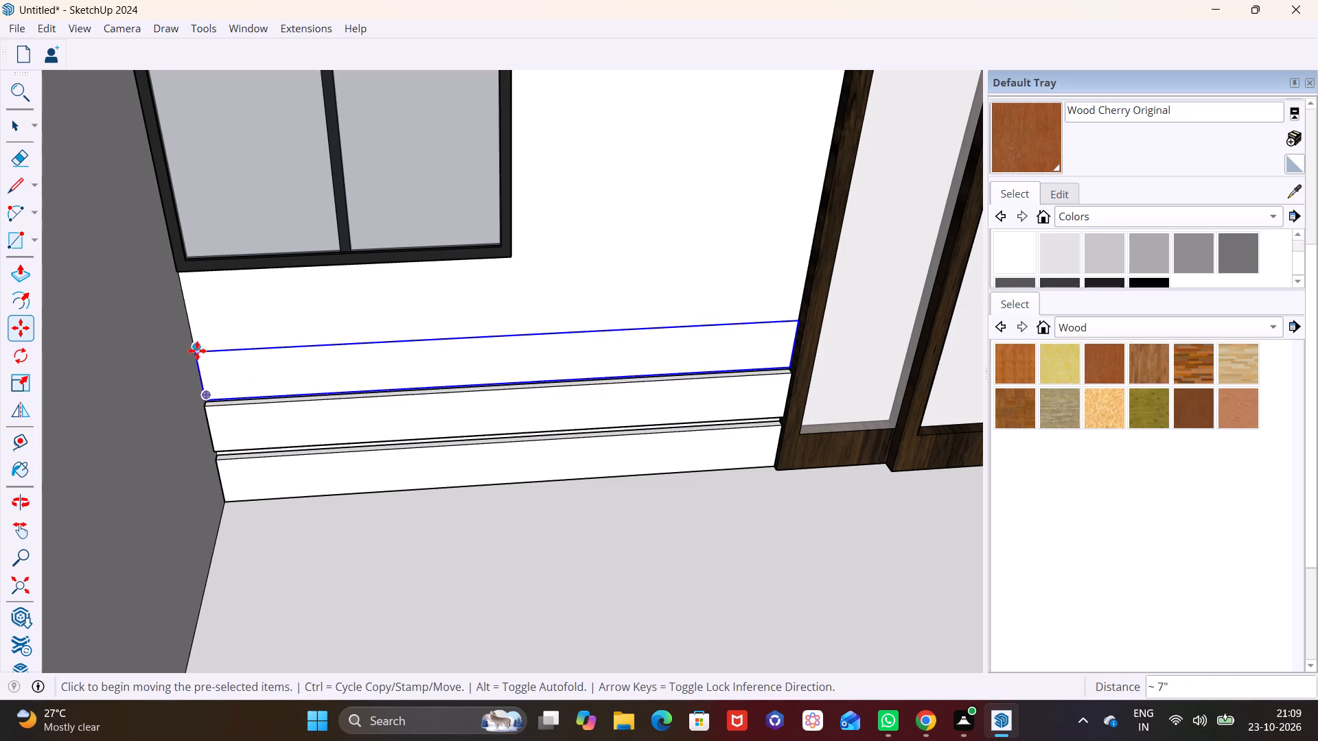
Move the topmost of the three base boards slightly up the wall to leave a gap above the board beneath it.
click(198, 350)
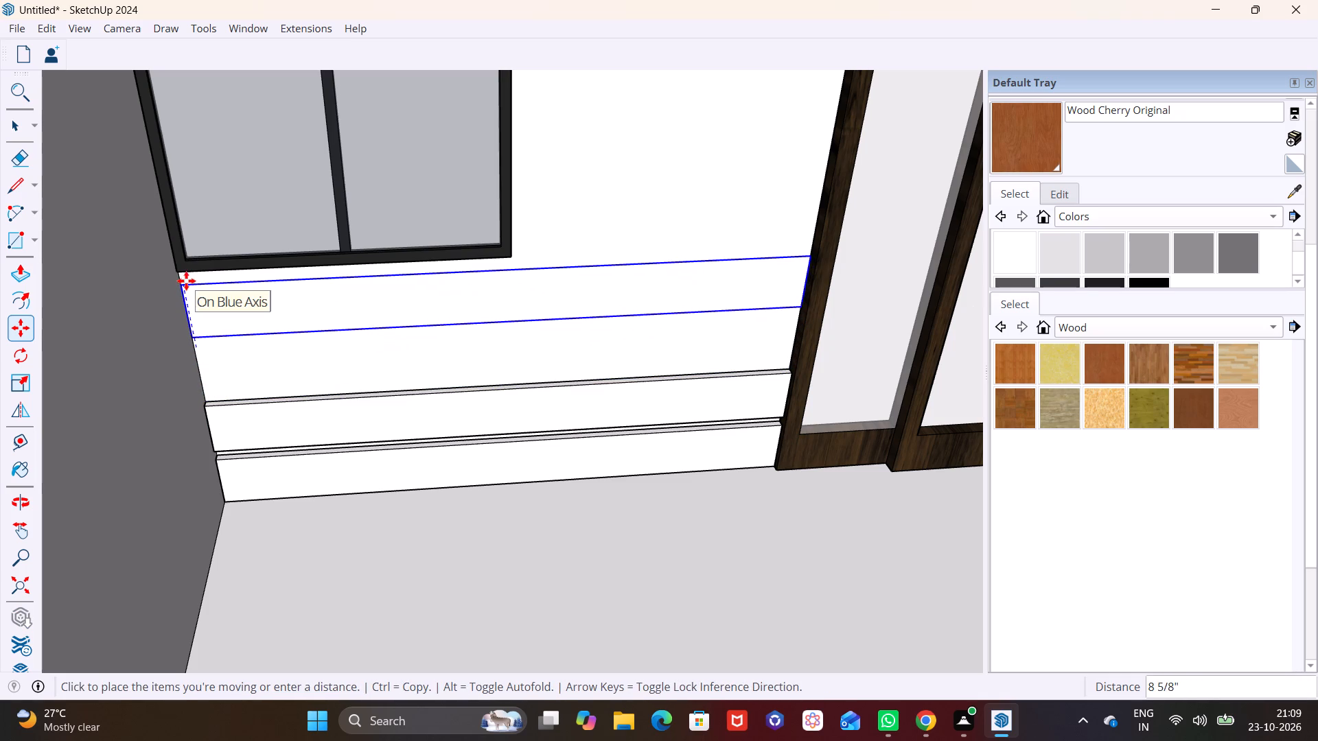
middle_drag(240, 365, 244, 366)
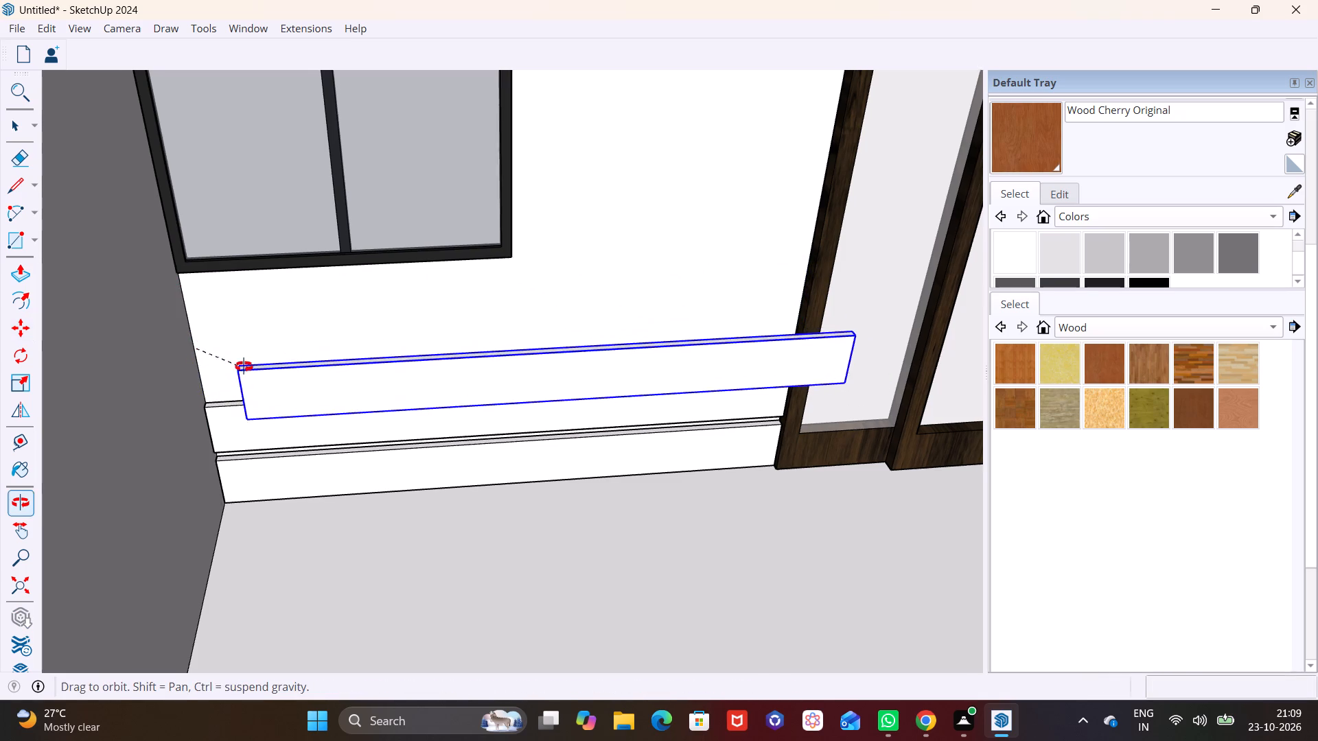
middle_drag(244, 366, 391, 237)
middle_drag(367, 270, 118, 291)
scroll(354, 303, down, 4)
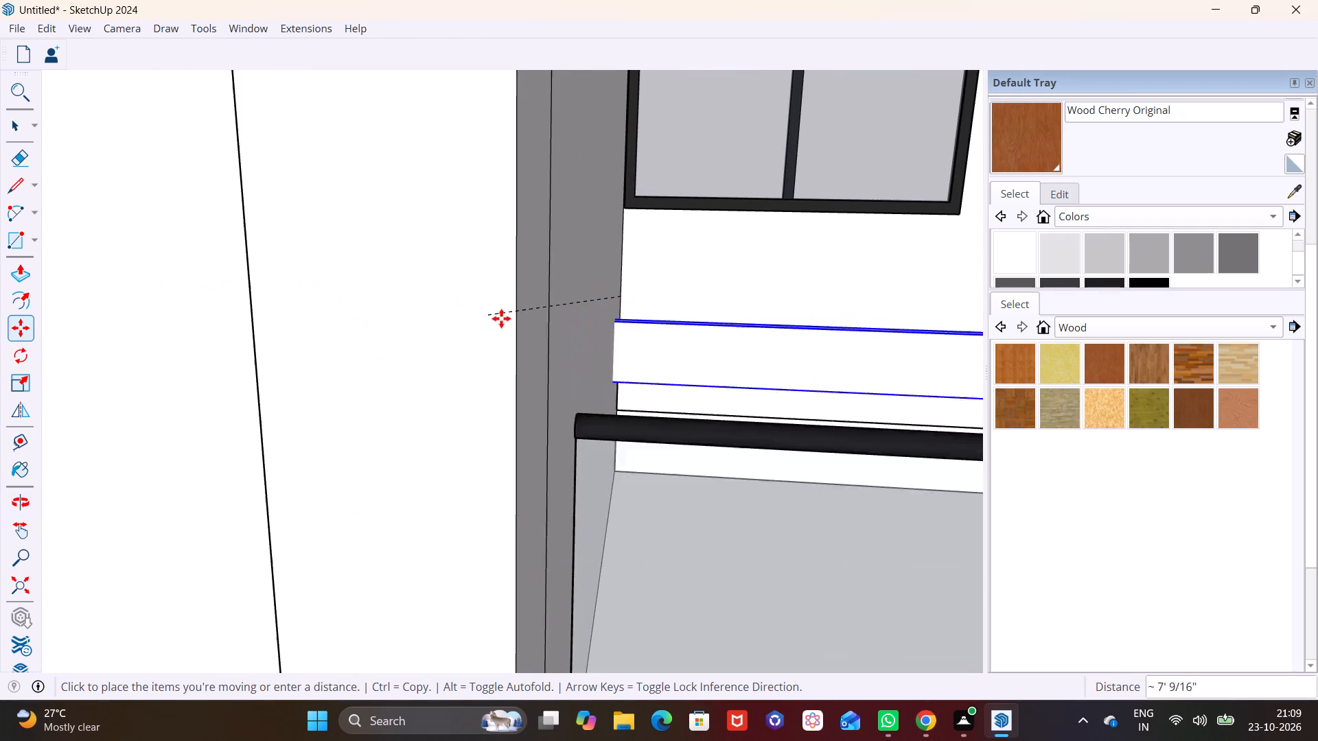
middle_drag(590, 239, 430, 379)
scroll(692, 358, up, 2)
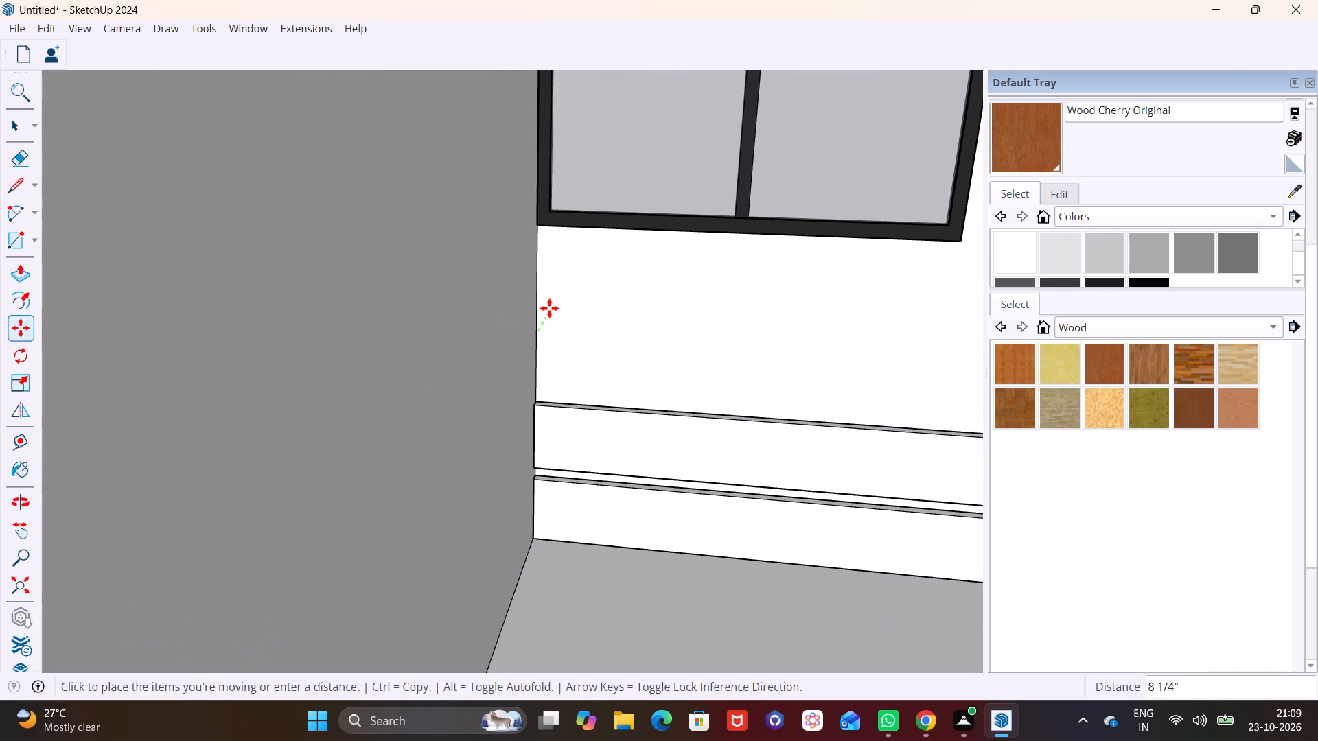
scroll(542, 323, up, 5)
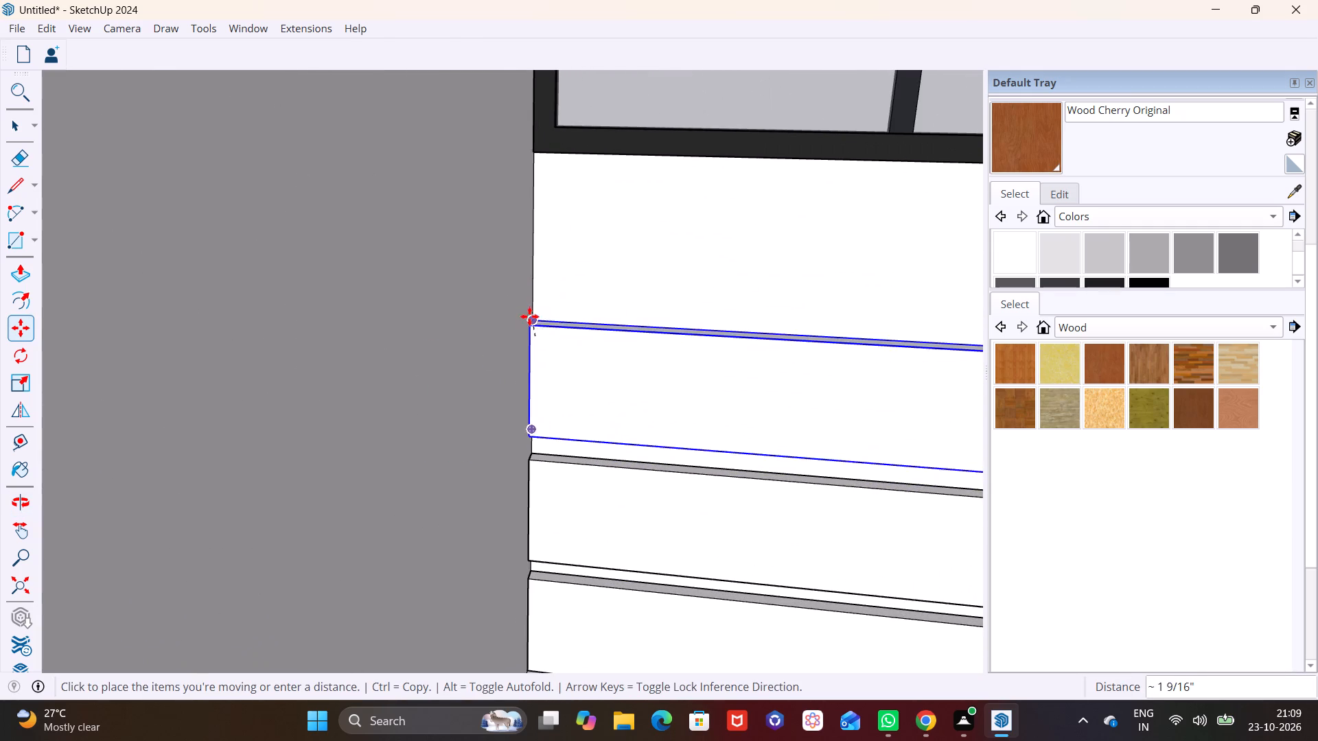
click(529, 311)
Copy the topmost board about 7 5/8" up the wall, ending just beneath the window frame.
click(531, 310)
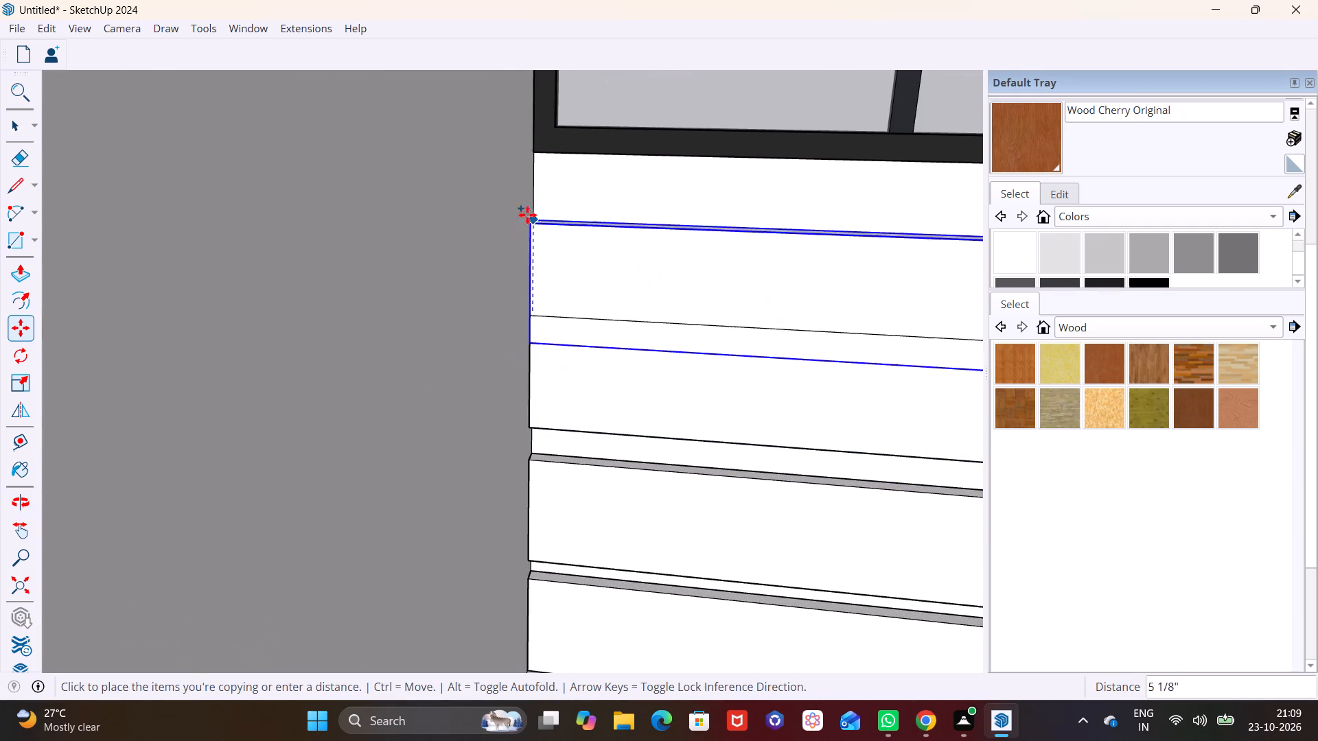
click(541, 174)
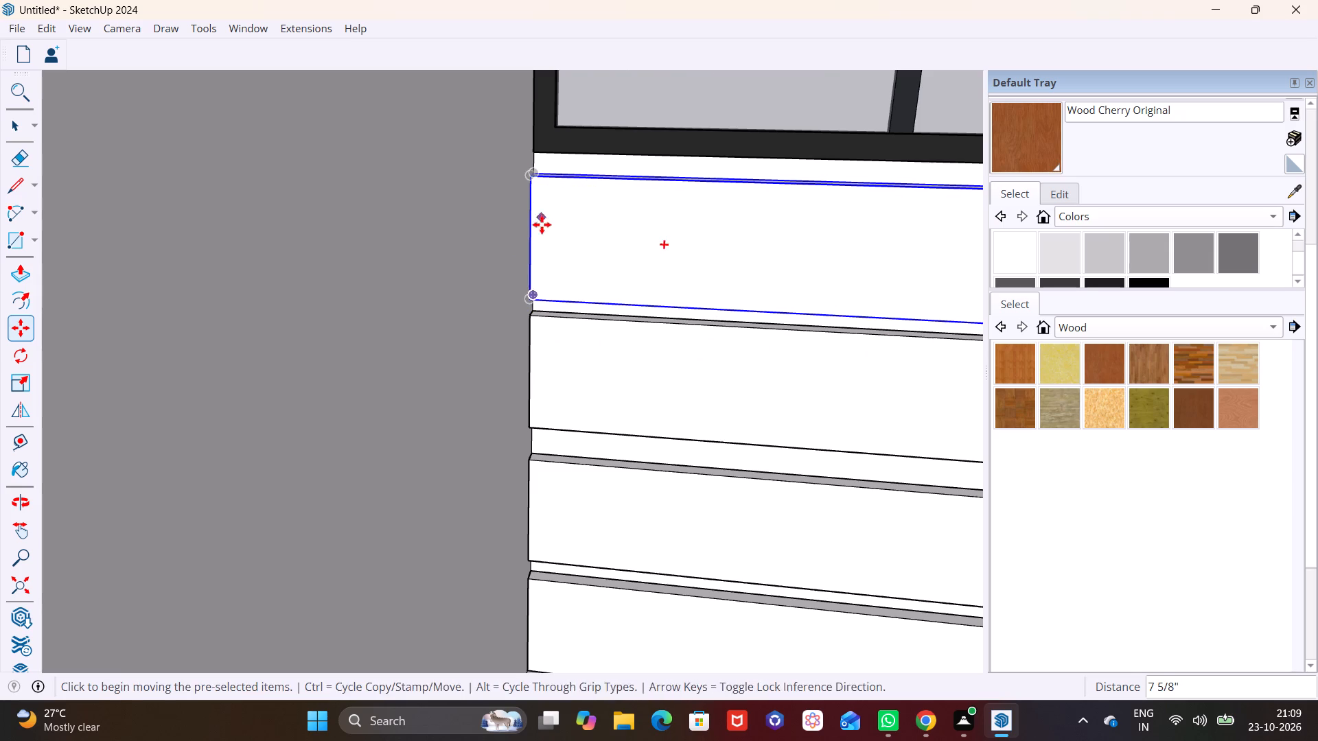
key(space)
Draw a rectangle about 2' 11" by 6 15/16" on the wall between the window frame and the sliding door.
scroll(522, 340, down, 8)
shift+middle_drag(737, 359, 376, 451)
shift+middle_drag(611, 288, 547, 332)
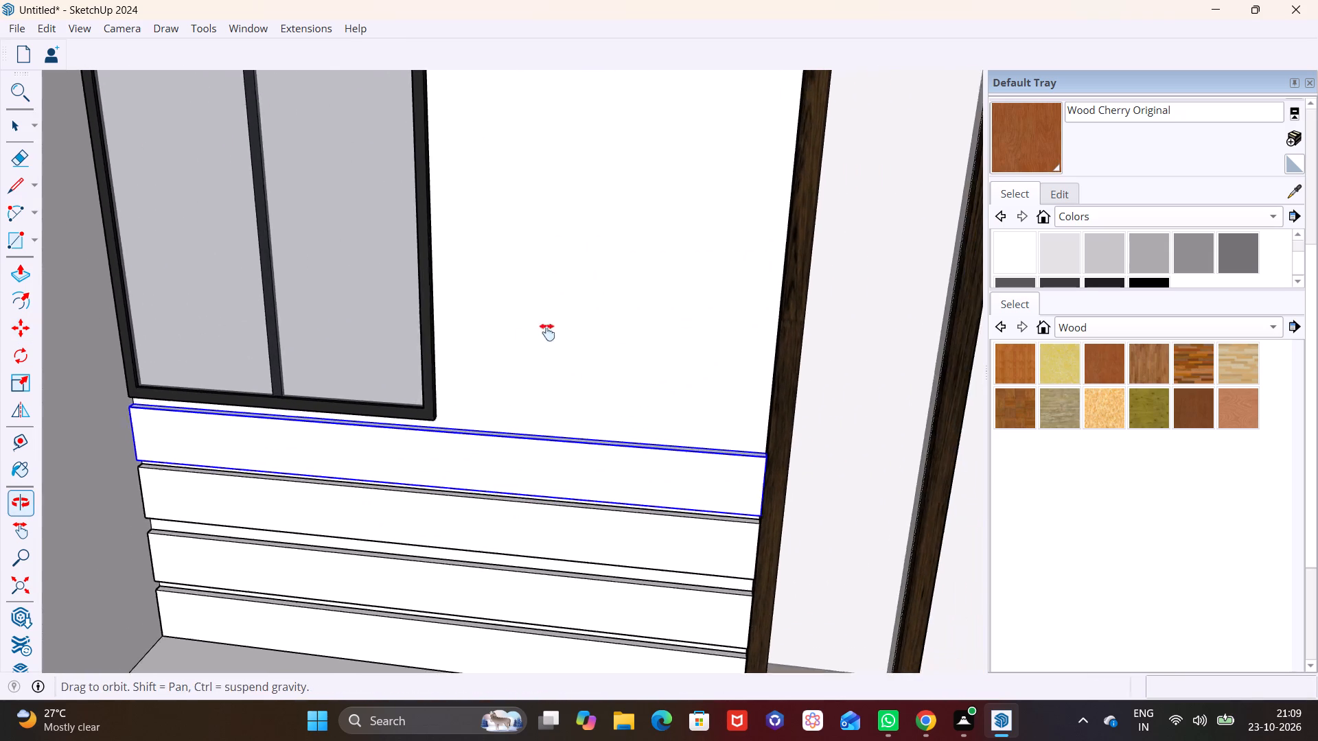
shift+middle_drag(547, 332, 445, 383)
click(32, 236)
drag(43, 259, 54, 259)
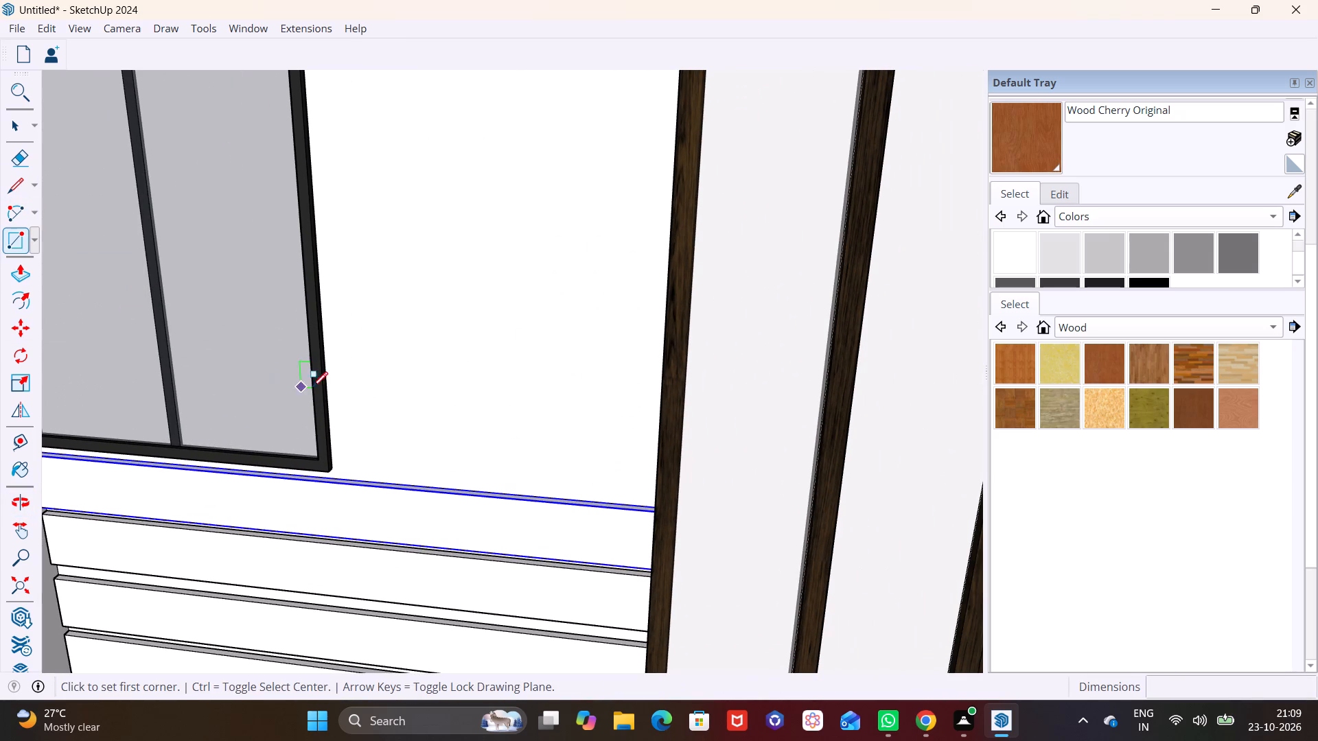
click(336, 452)
middle_drag(615, 440, 756, 416)
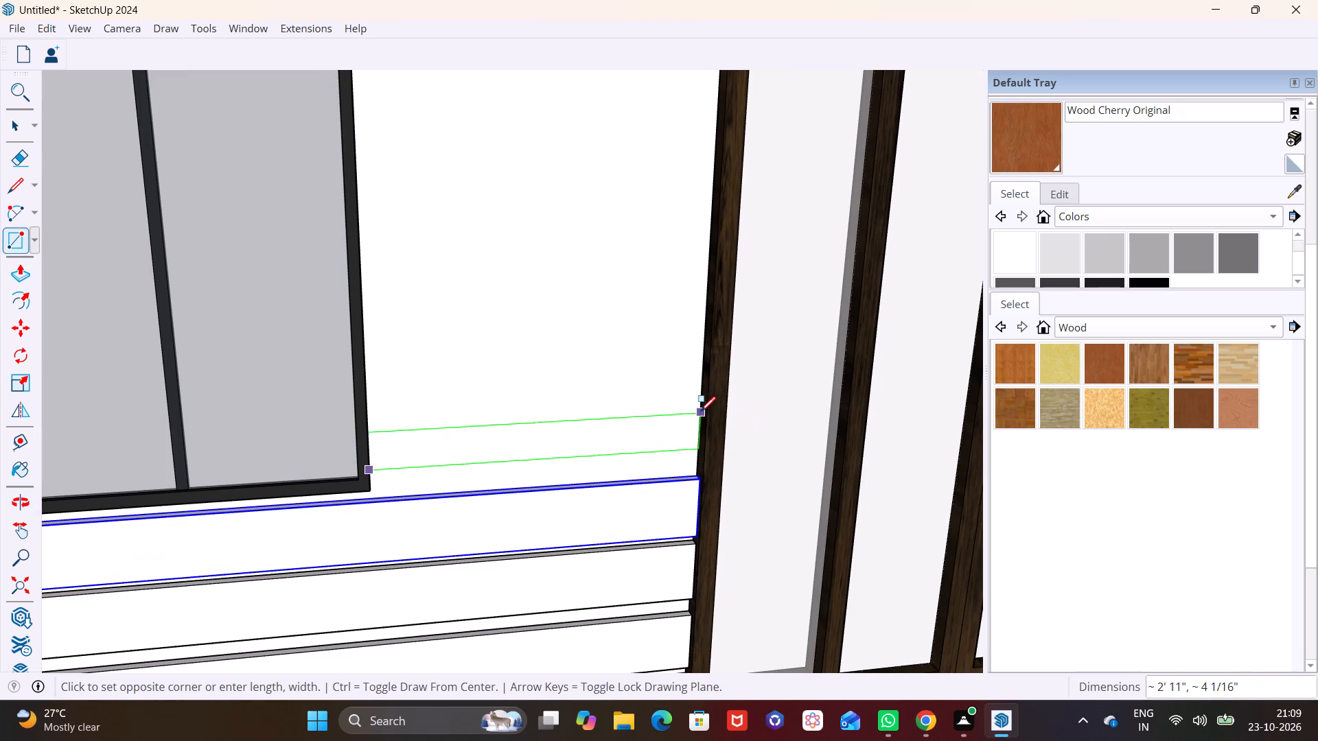
click(698, 387)
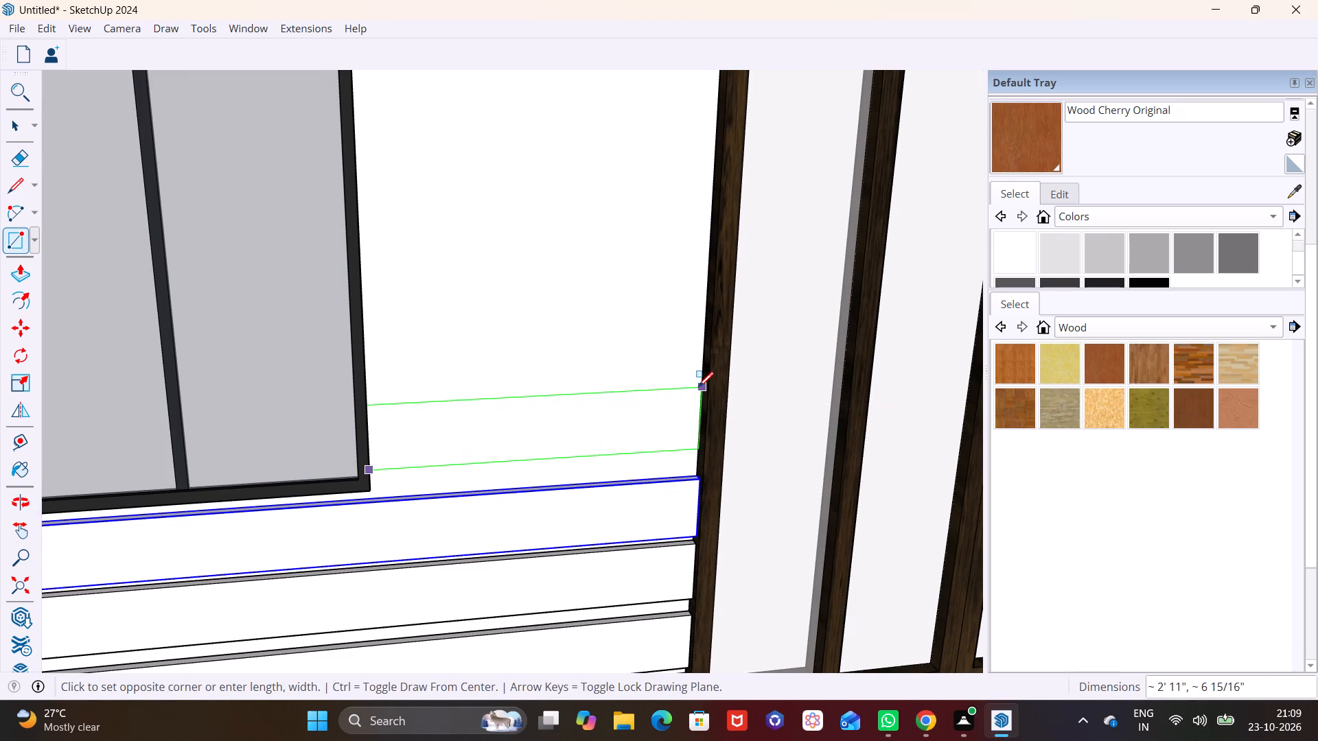
Make the rectangle between the window and the sliding door into a group.
key(space)
double_click(521, 422)
right_click(522, 422)
click(510, 422)
double_click(485, 425)
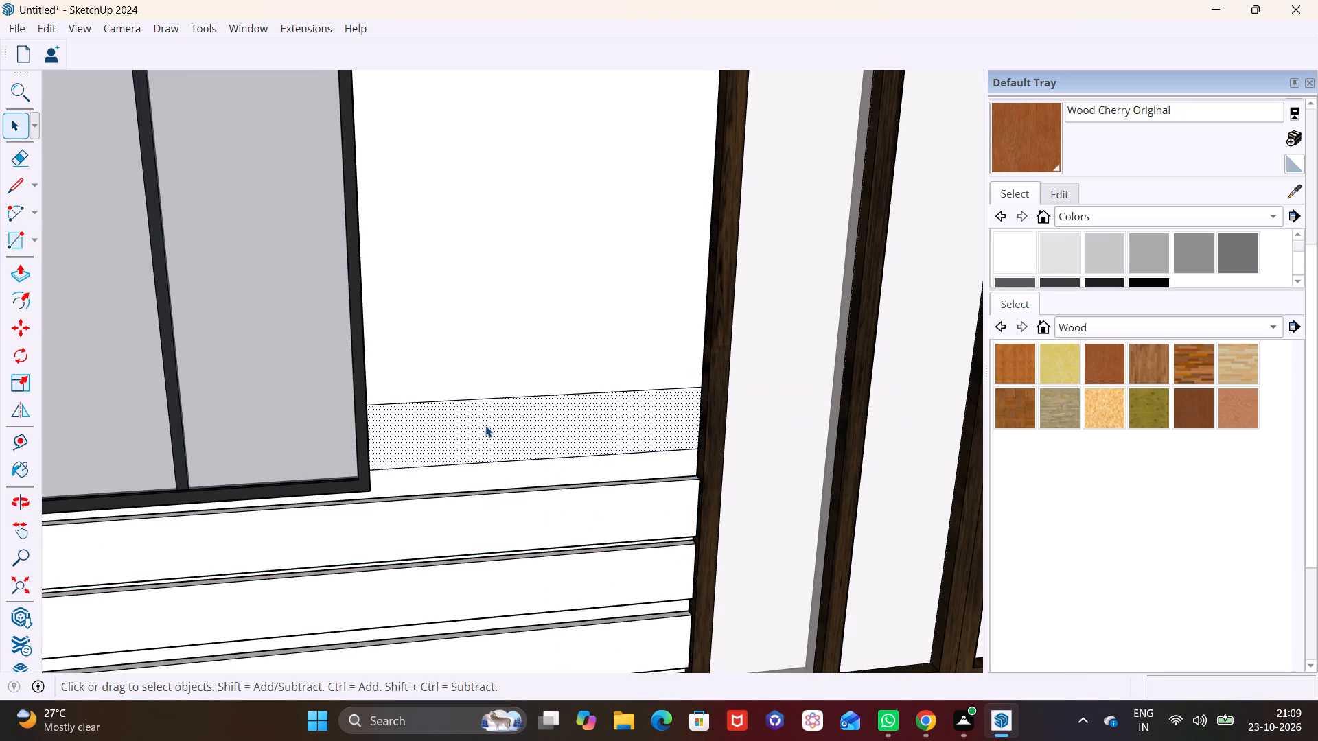
right_click(485, 425)
click(545, 586)
Push/Pull the grouped rectangle 15/16" outward to form a short board between the window and the sliding door.
triple_click(492, 431)
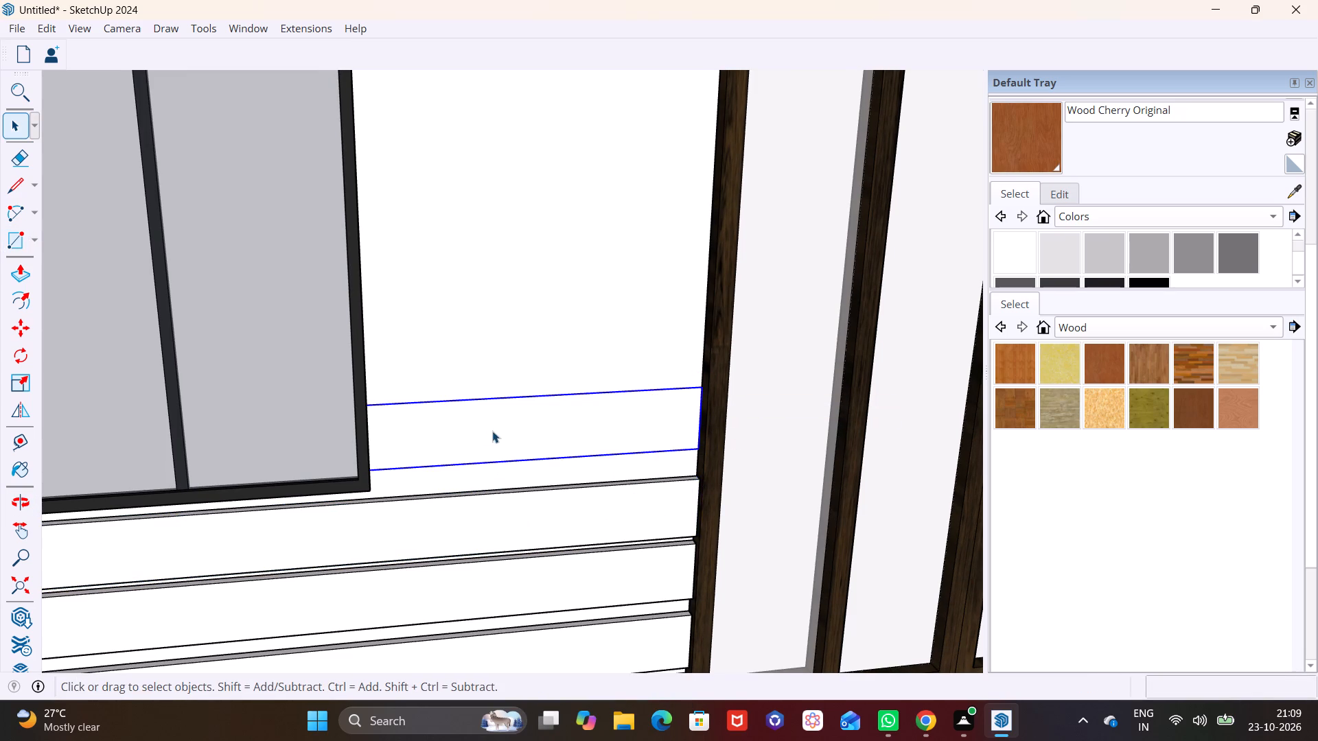
click(492, 430)
click(23, 273)
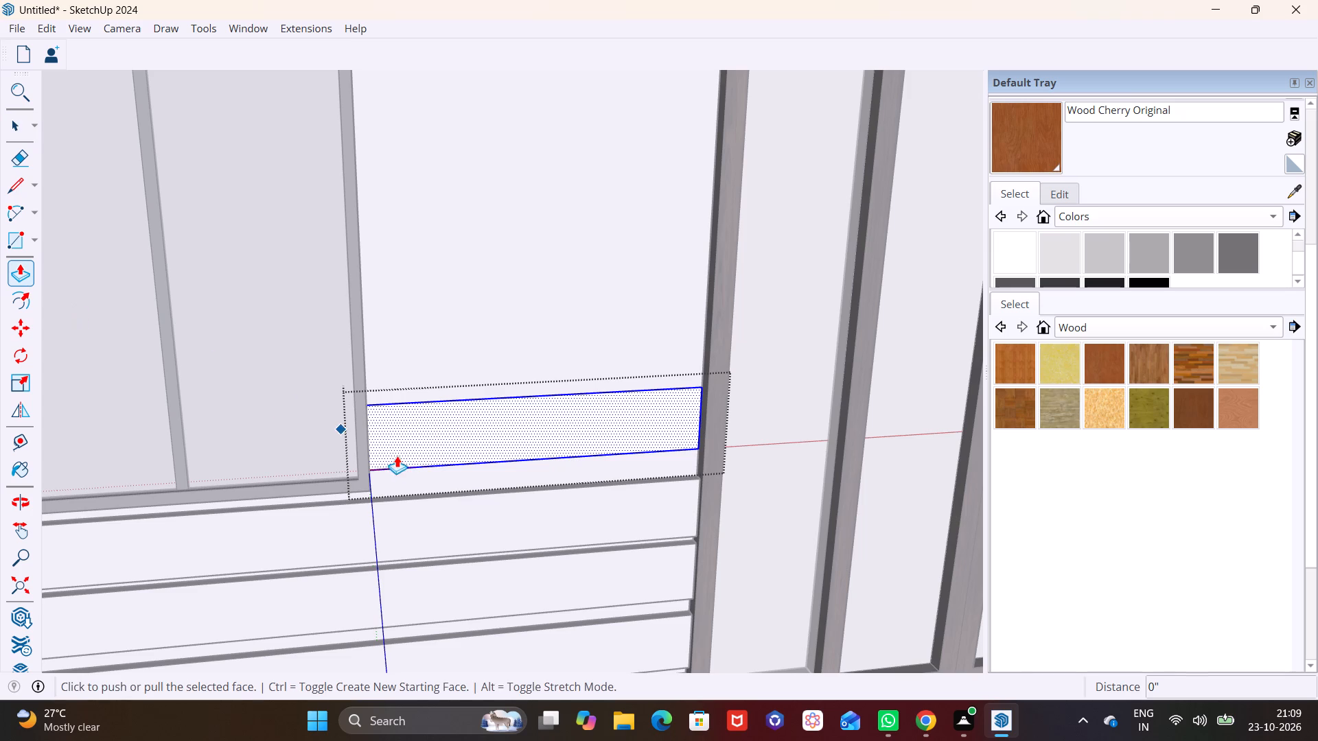
click(431, 440)
click(351, 504)
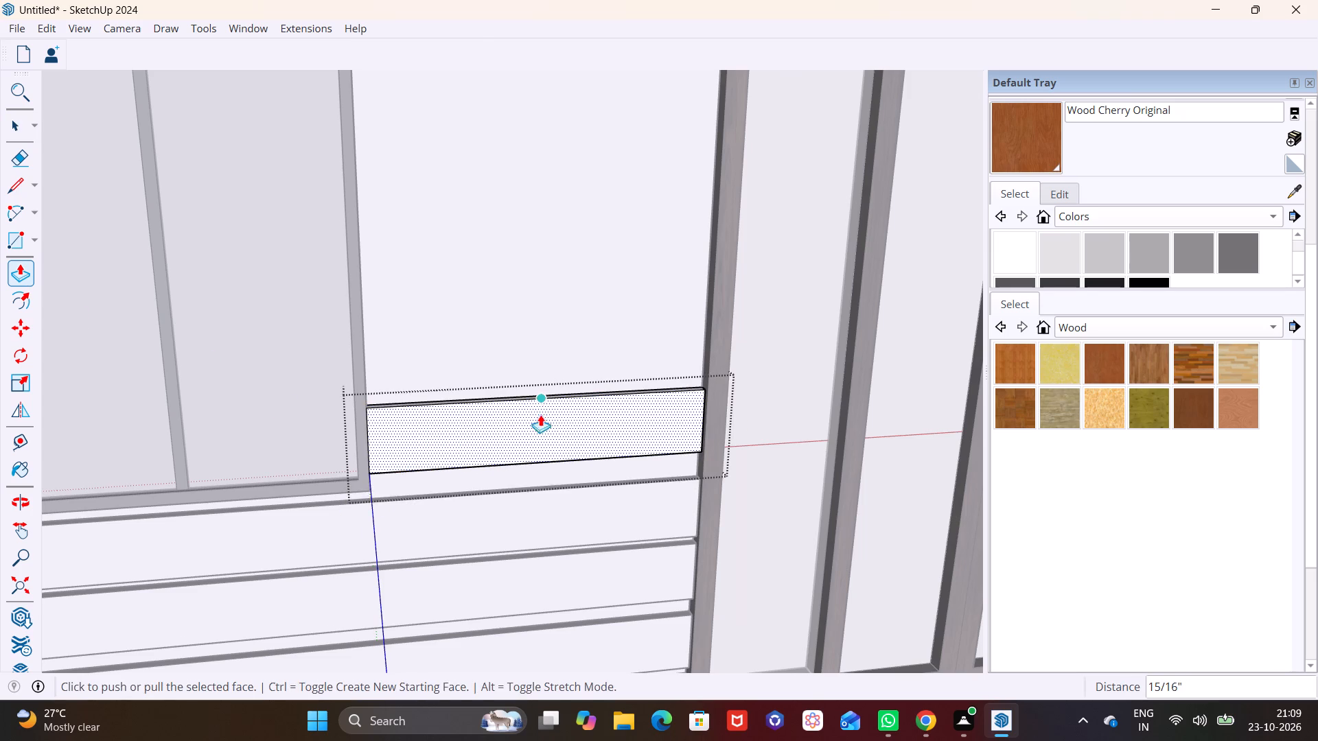
middle_drag(537, 418, 320, 455)
scroll(320, 458, down, 1)
scroll(422, 409, up, 4)
key(space)
click(447, 434)
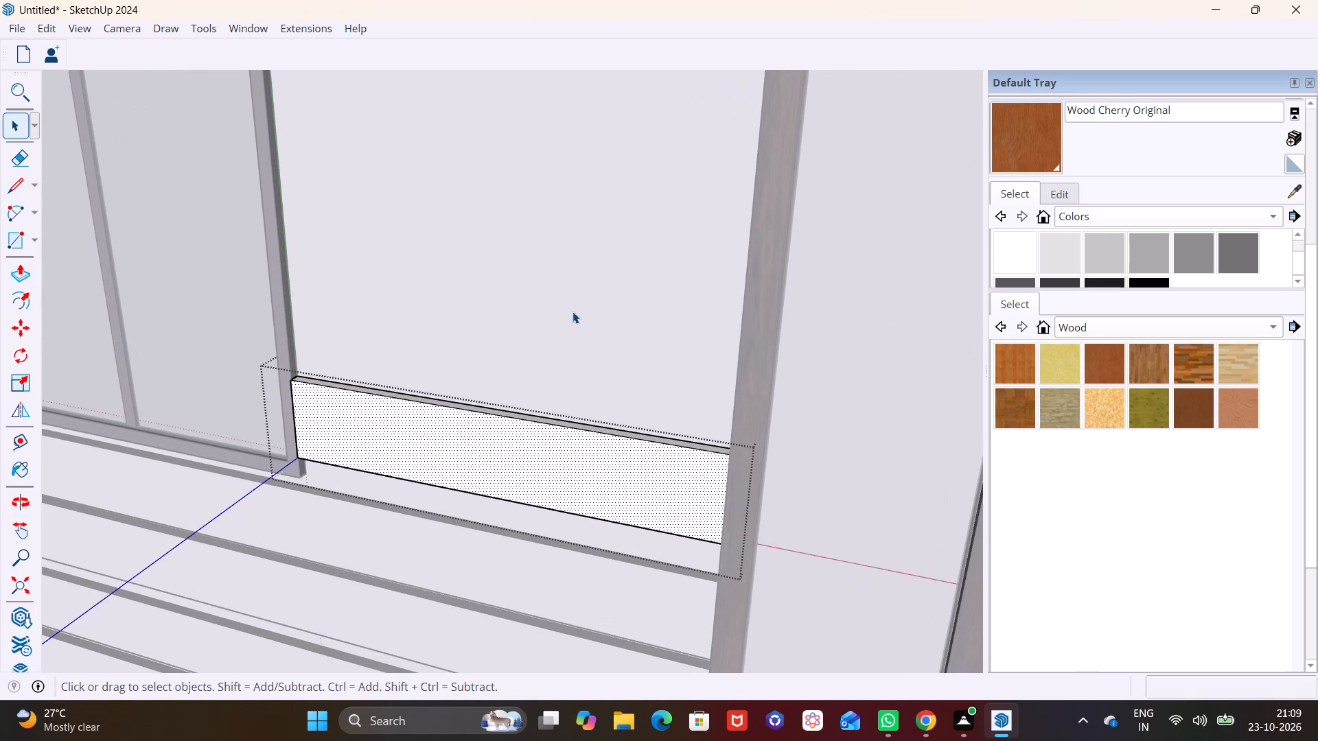
click(573, 311)
Move the short board down about 1 11/16", closer to the long board beneath it.
scroll(568, 430, down, 1)
middle_drag(540, 438, 462, 492)
middle_drag(476, 494, 554, 412)
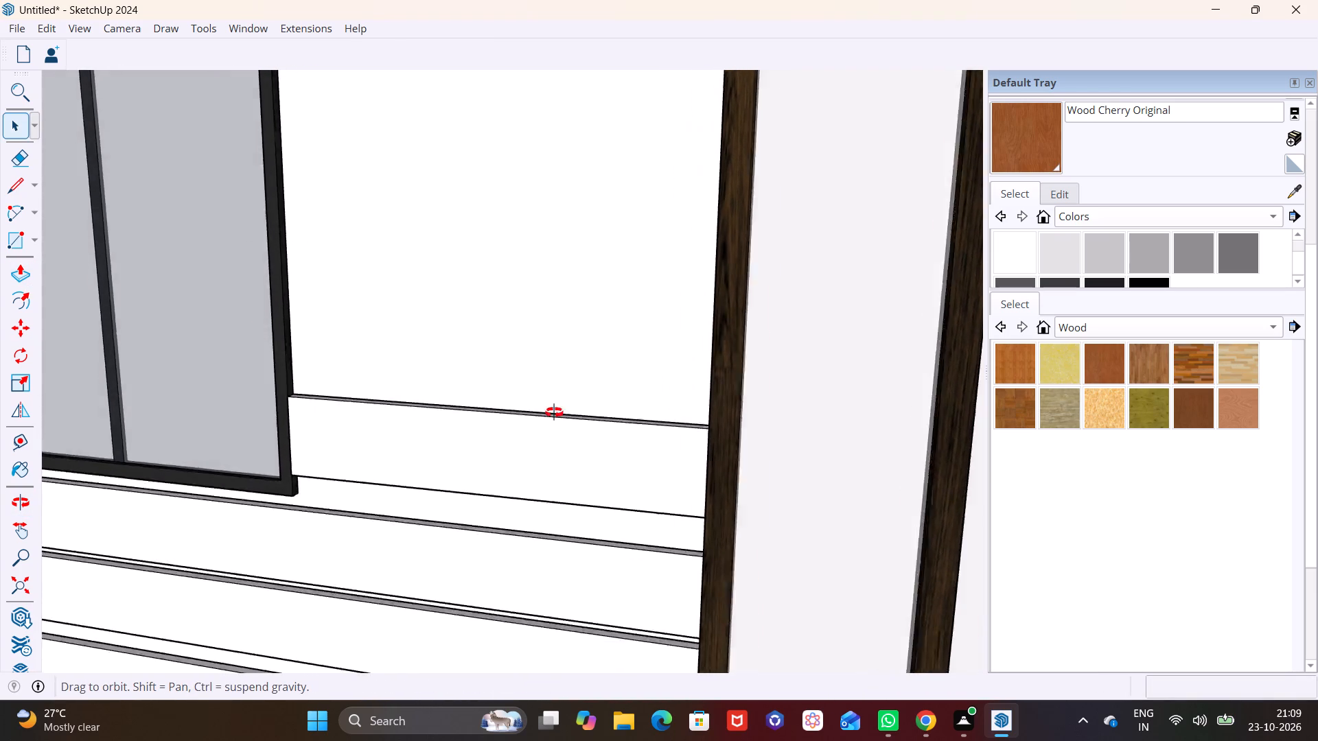
middle_drag(554, 412, 654, 310)
click(603, 350)
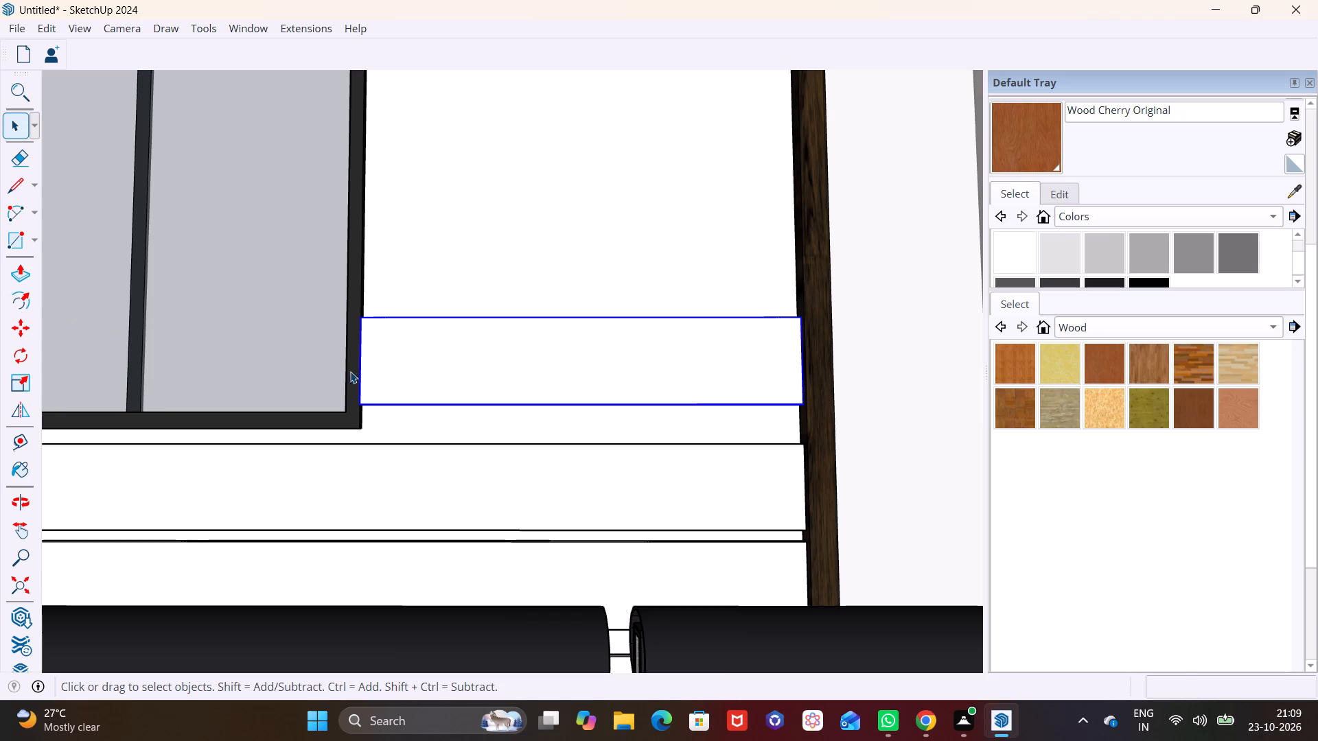
key(m)
click(464, 368)
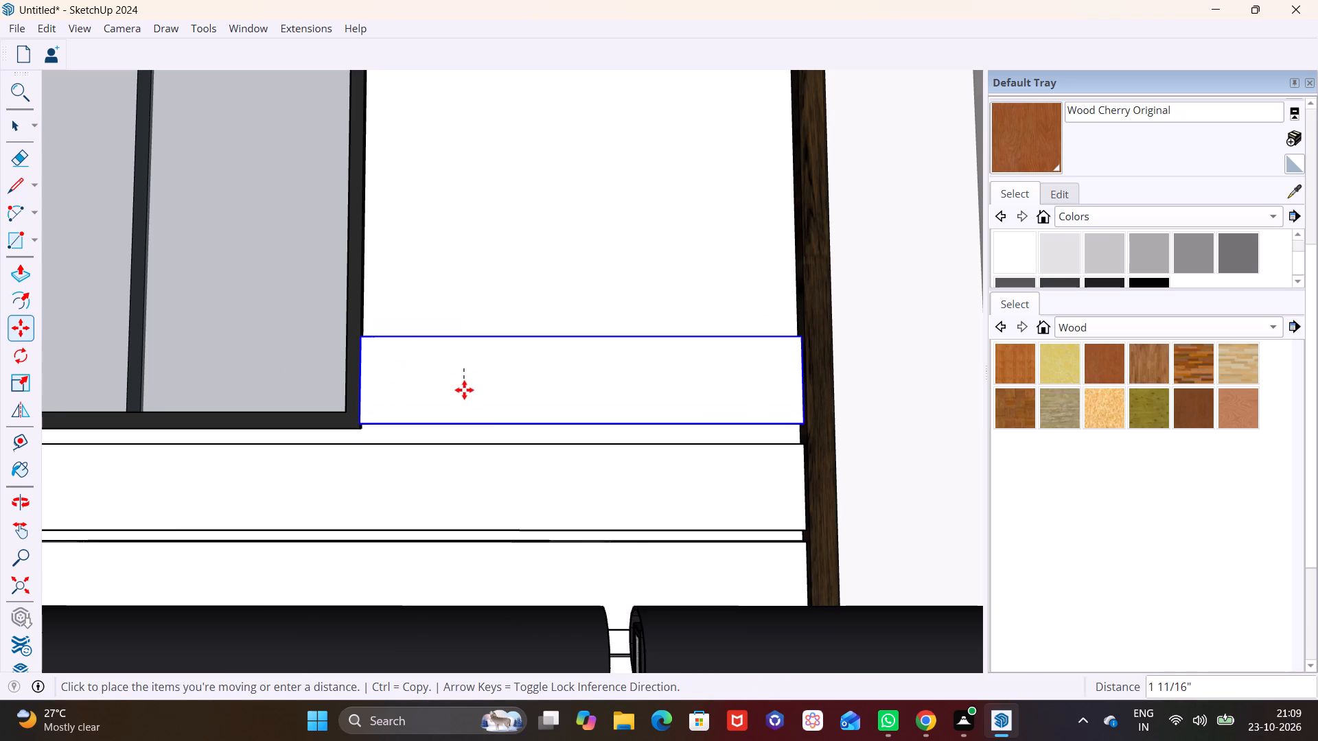
click(464, 390)
key(space)
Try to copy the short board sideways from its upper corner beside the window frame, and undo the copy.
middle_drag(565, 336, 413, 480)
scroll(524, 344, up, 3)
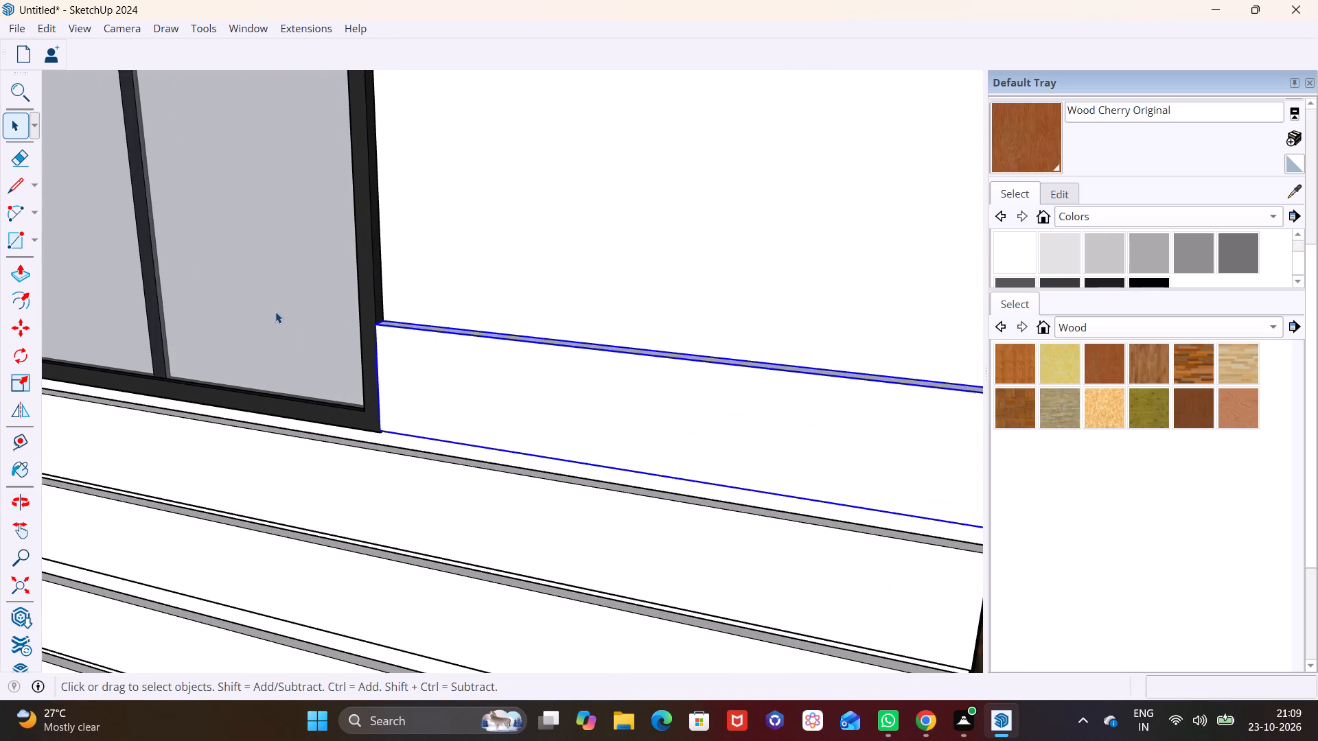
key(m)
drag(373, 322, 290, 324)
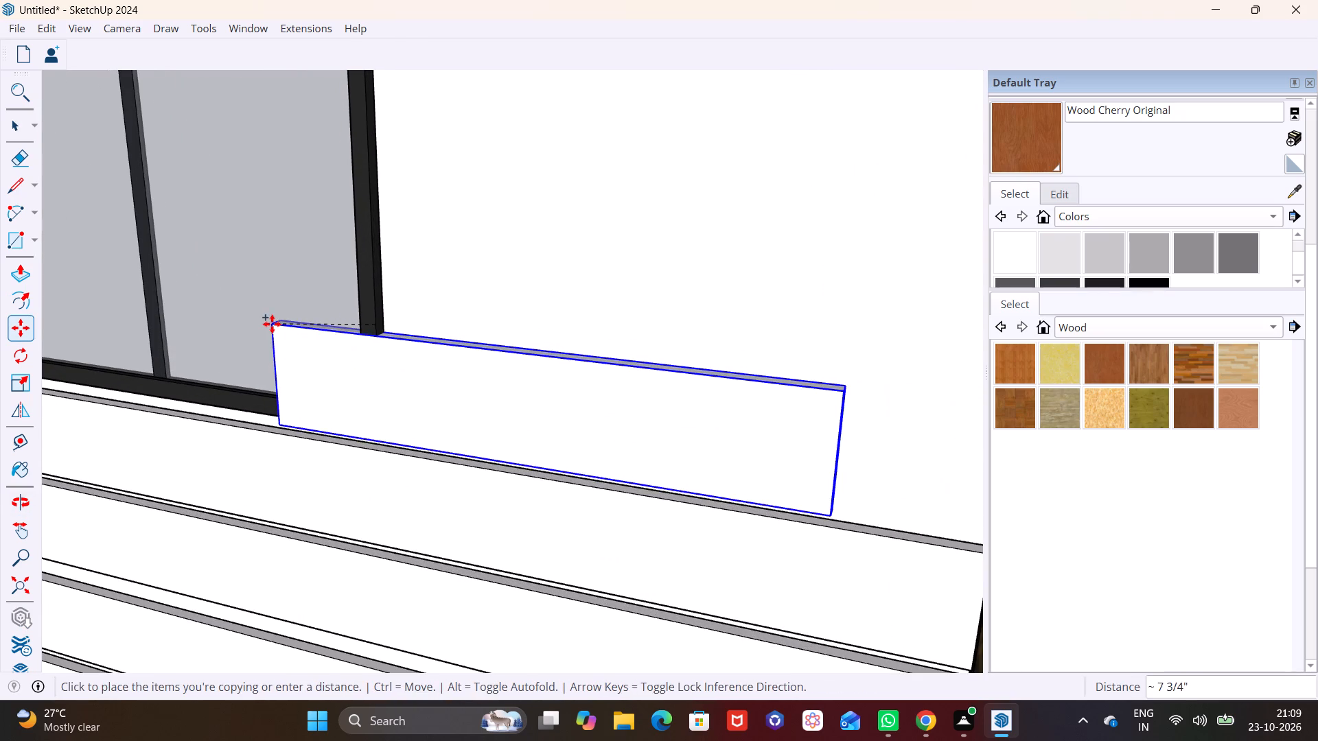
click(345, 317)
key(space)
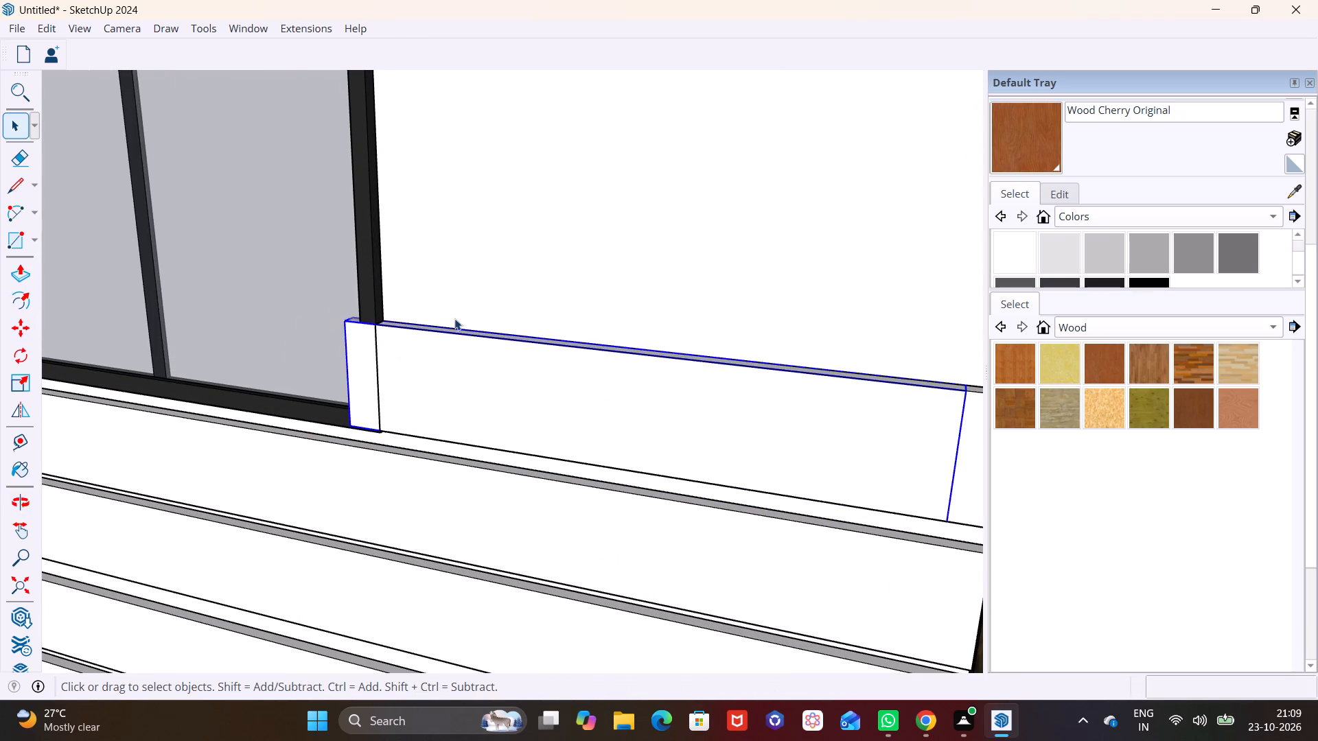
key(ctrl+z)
Copy the short board between the window and the sliding door upward twice, stacking the copies above it with small gaps.
middle_drag(467, 314, 612, 278)
scroll(535, 294, up, 1)
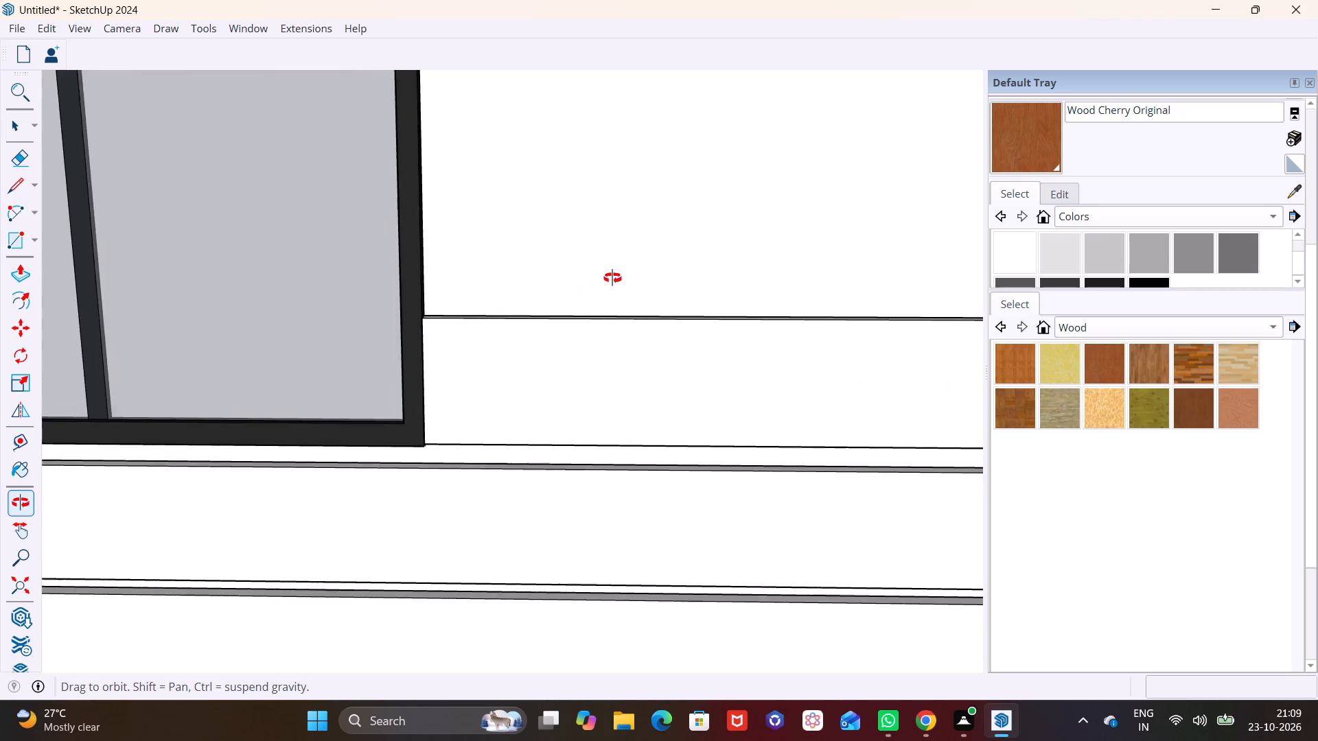
middle_drag(612, 278, 625, 237)
shift+middle_drag(607, 284, 381, 392)
middle_drag(419, 416, 159, 508)
click(366, 416)
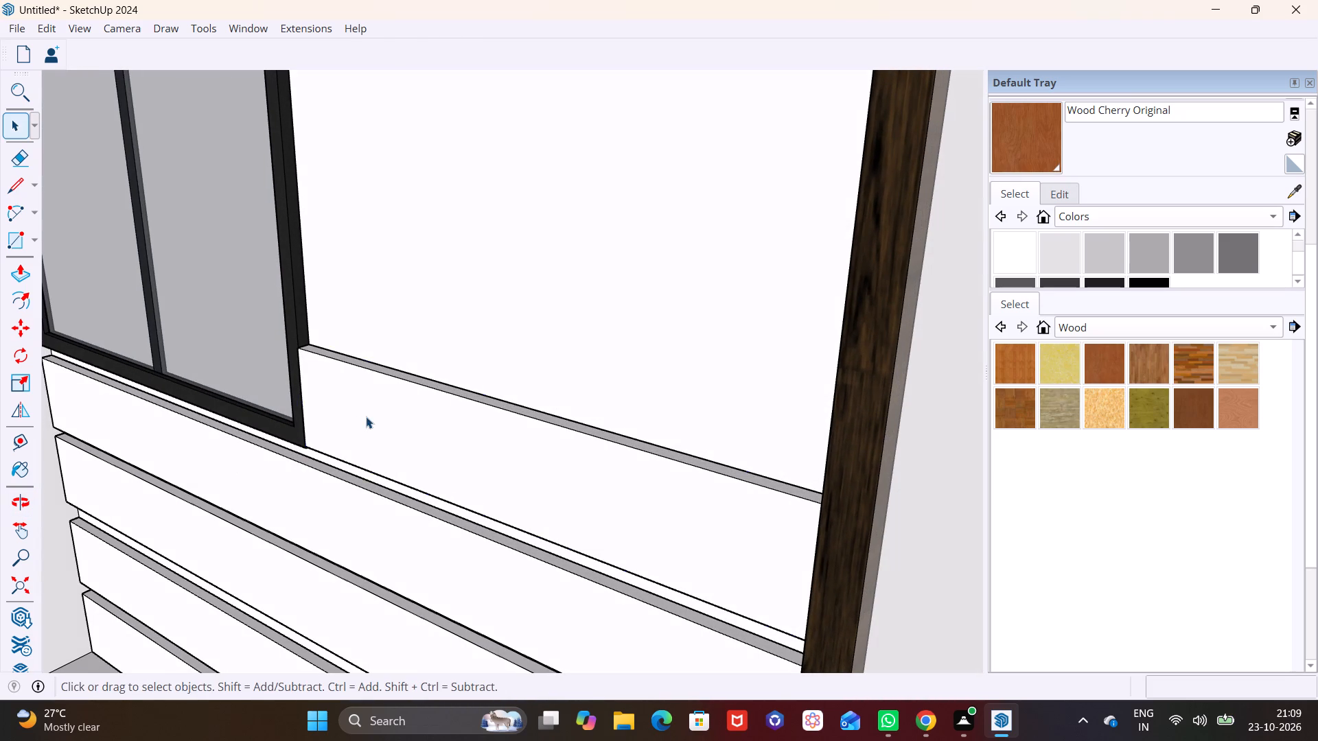
key(m)
click(305, 342)
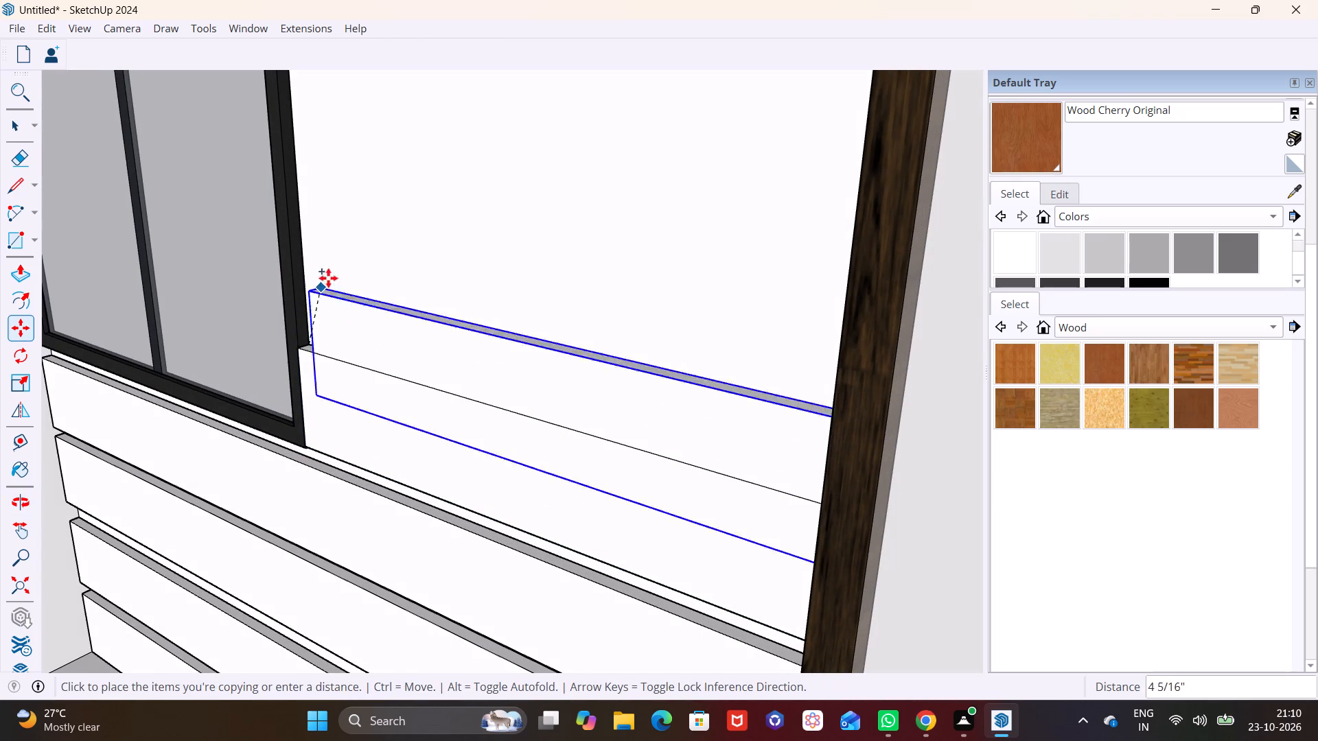
click(301, 228)
click(294, 225)
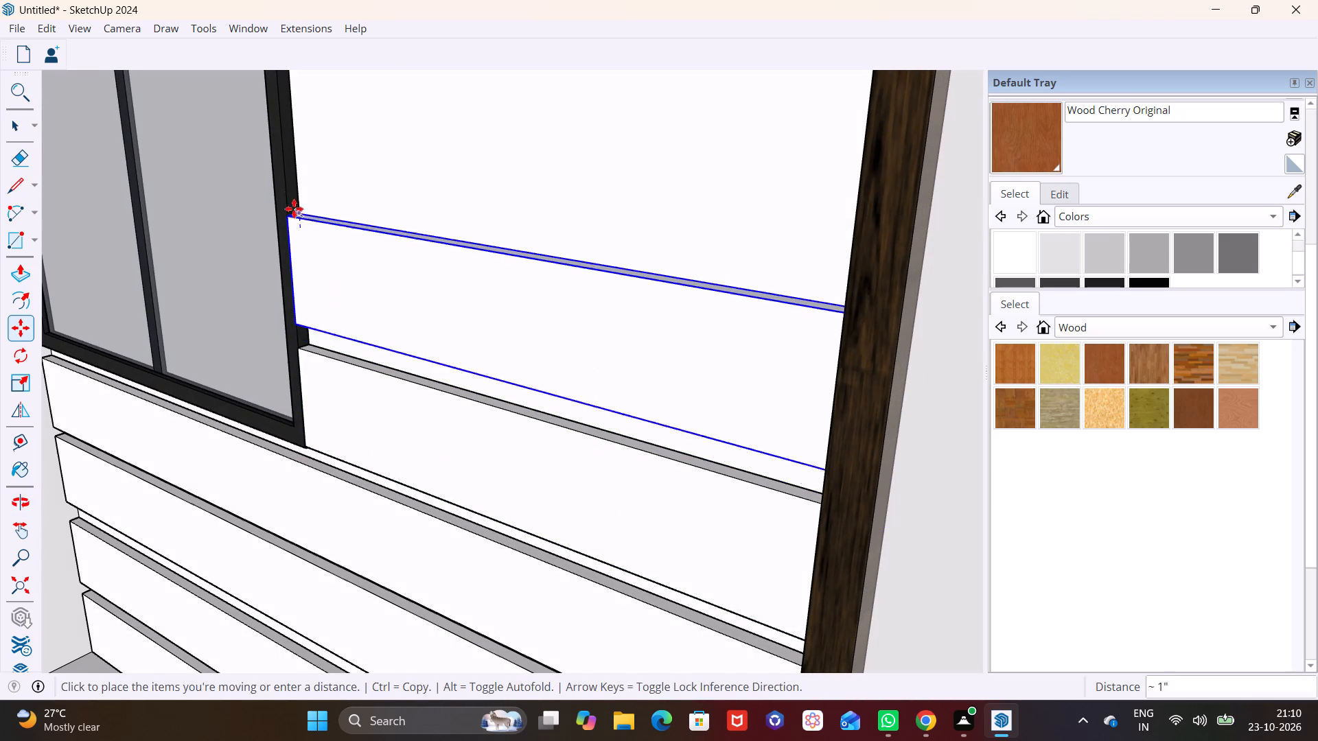
click(291, 104)
Copy the uppermost short board upward once more and raise the new copy 1/2" to leave a gap beneath it.
middle_drag(351, 232, 367, 385)
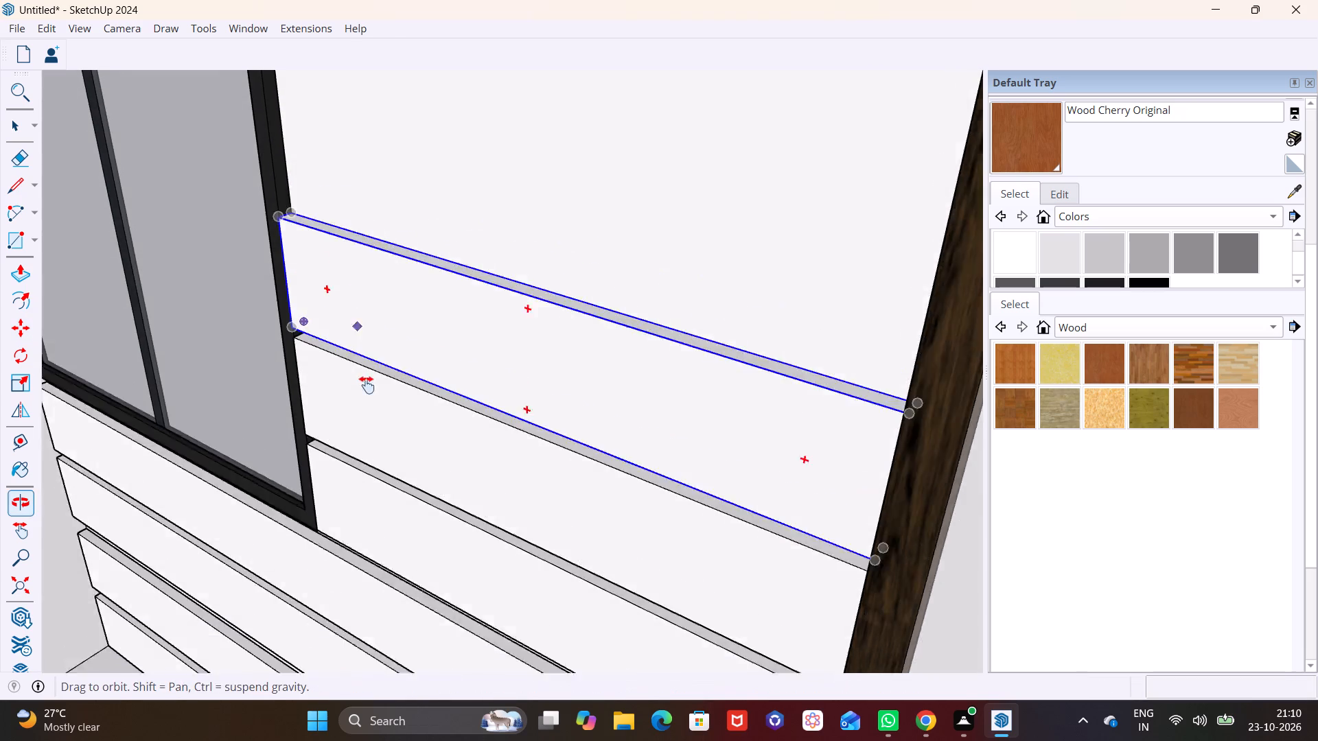
middle_drag(367, 385, 364, 562)
click(298, 410)
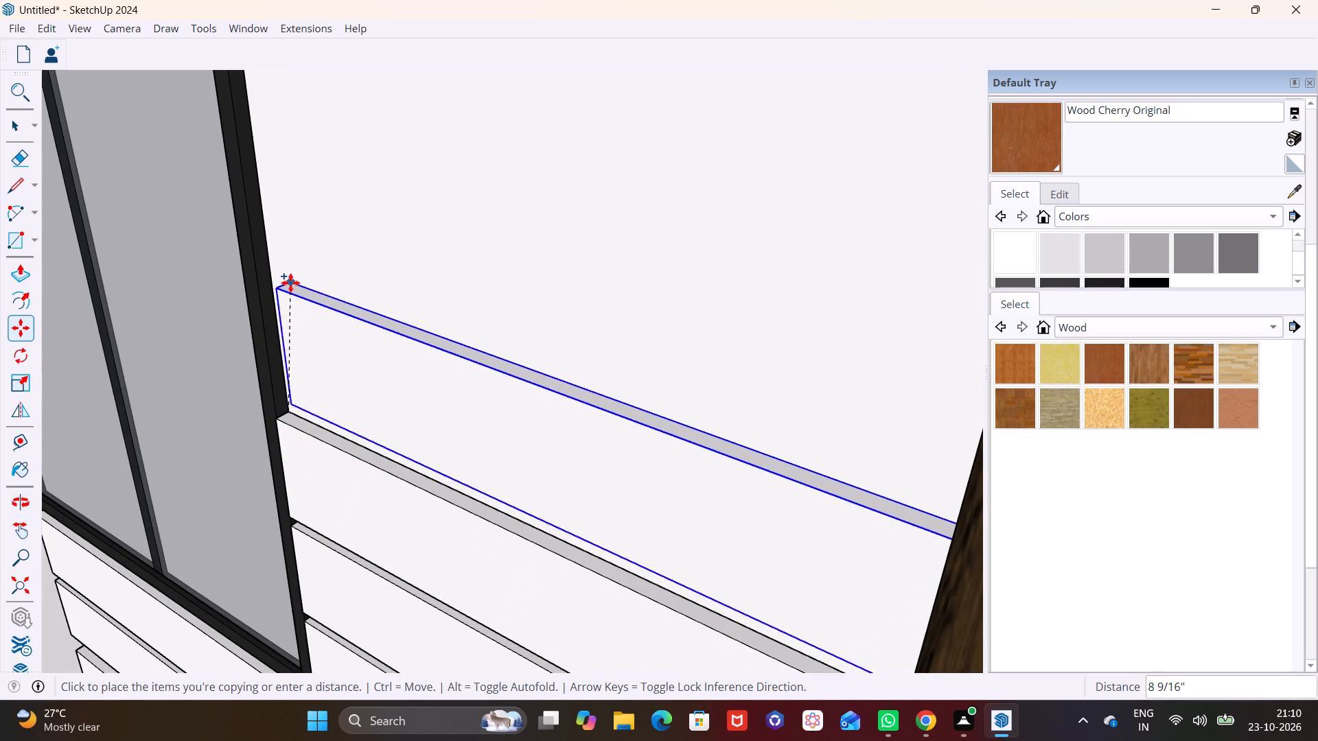
click(274, 298)
middle_drag(372, 402, 447, 266)
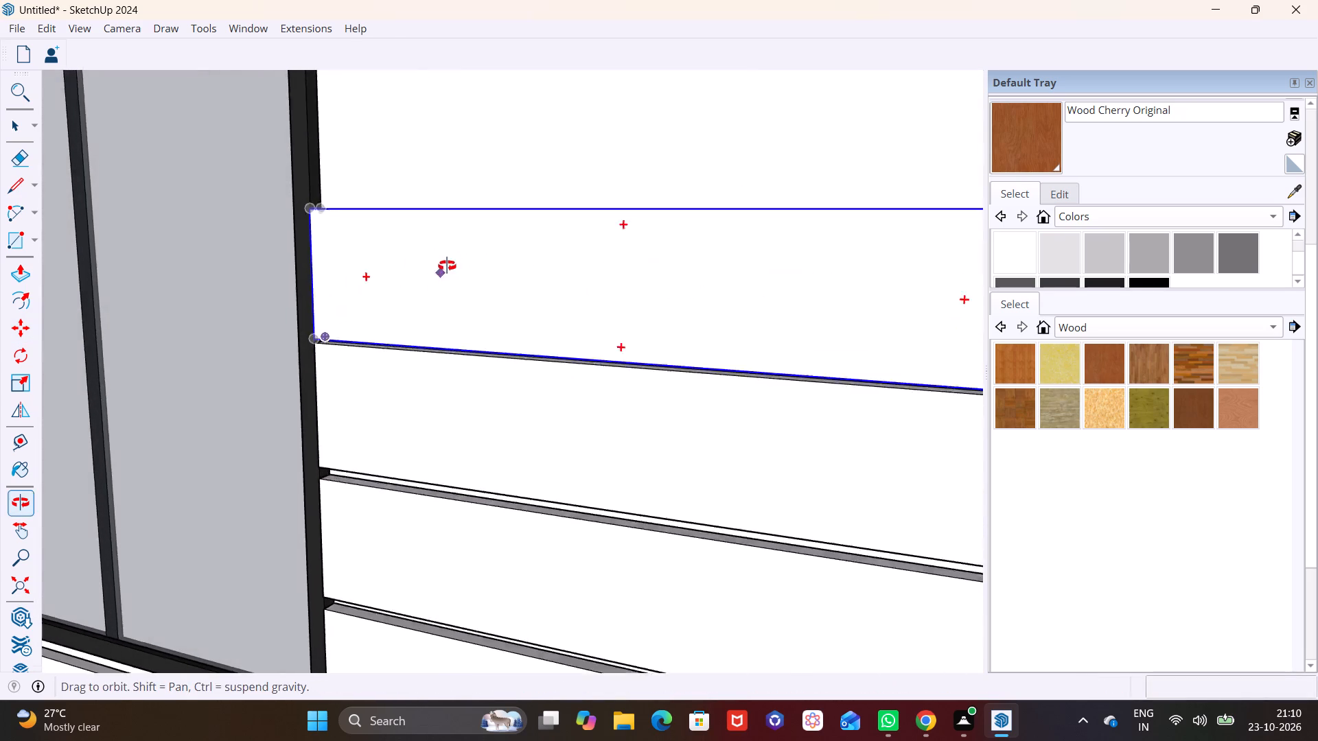
middle_drag(447, 266, 450, 255)
drag(458, 259, 463, 301)
shift+middle_drag(463, 266, 423, 430)
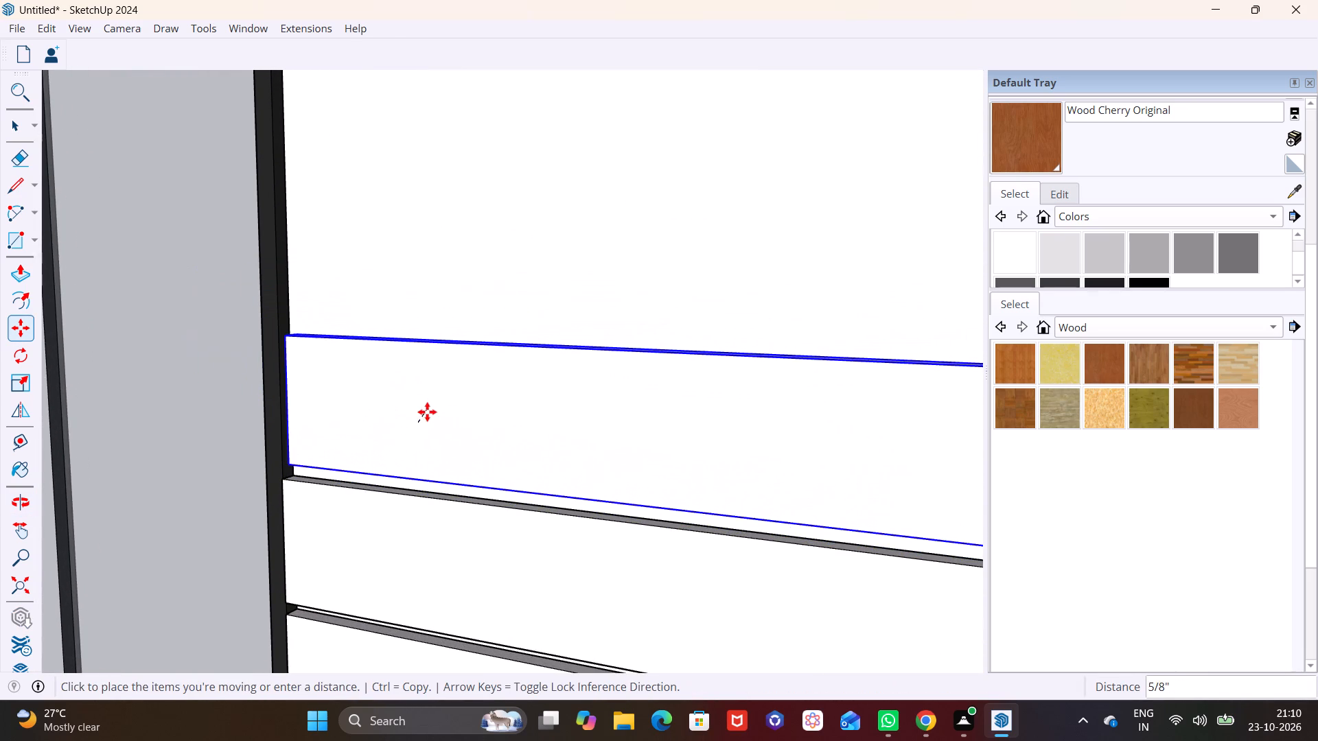
click(421, 414)
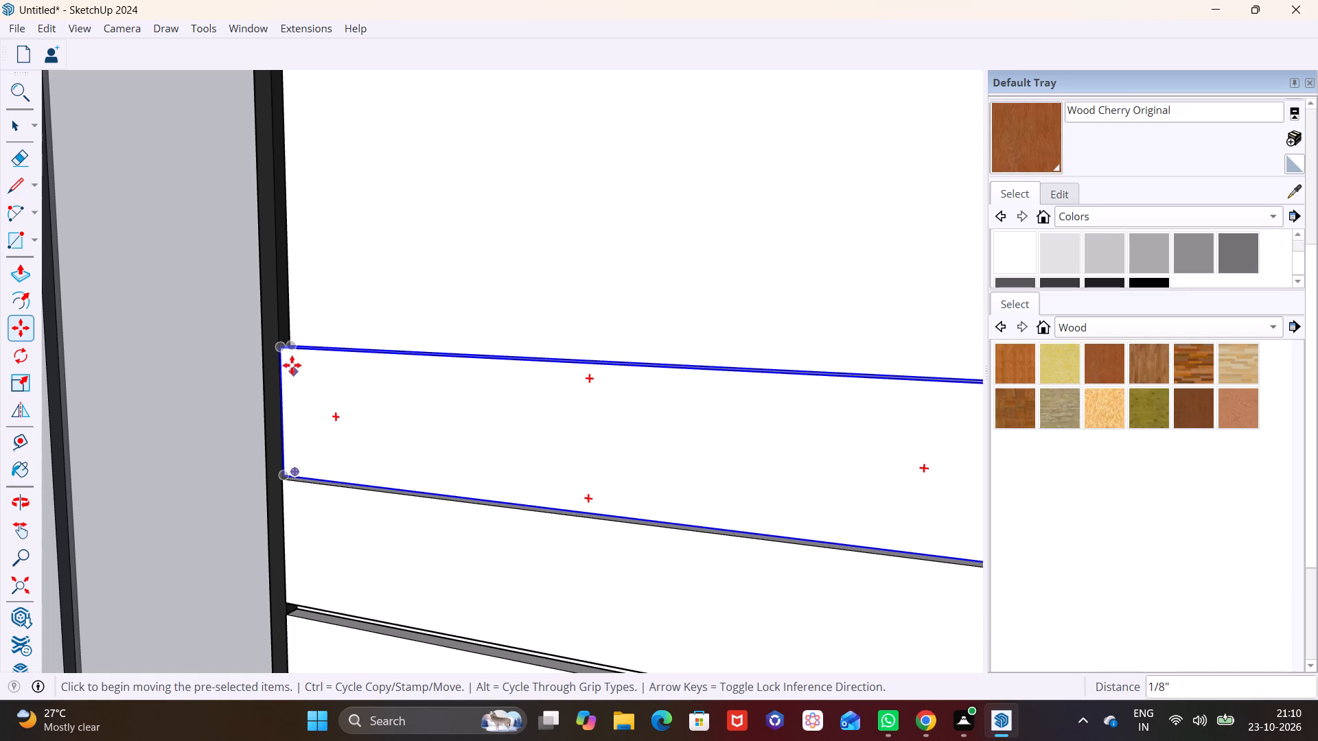
click(288, 349)
click(280, 338)
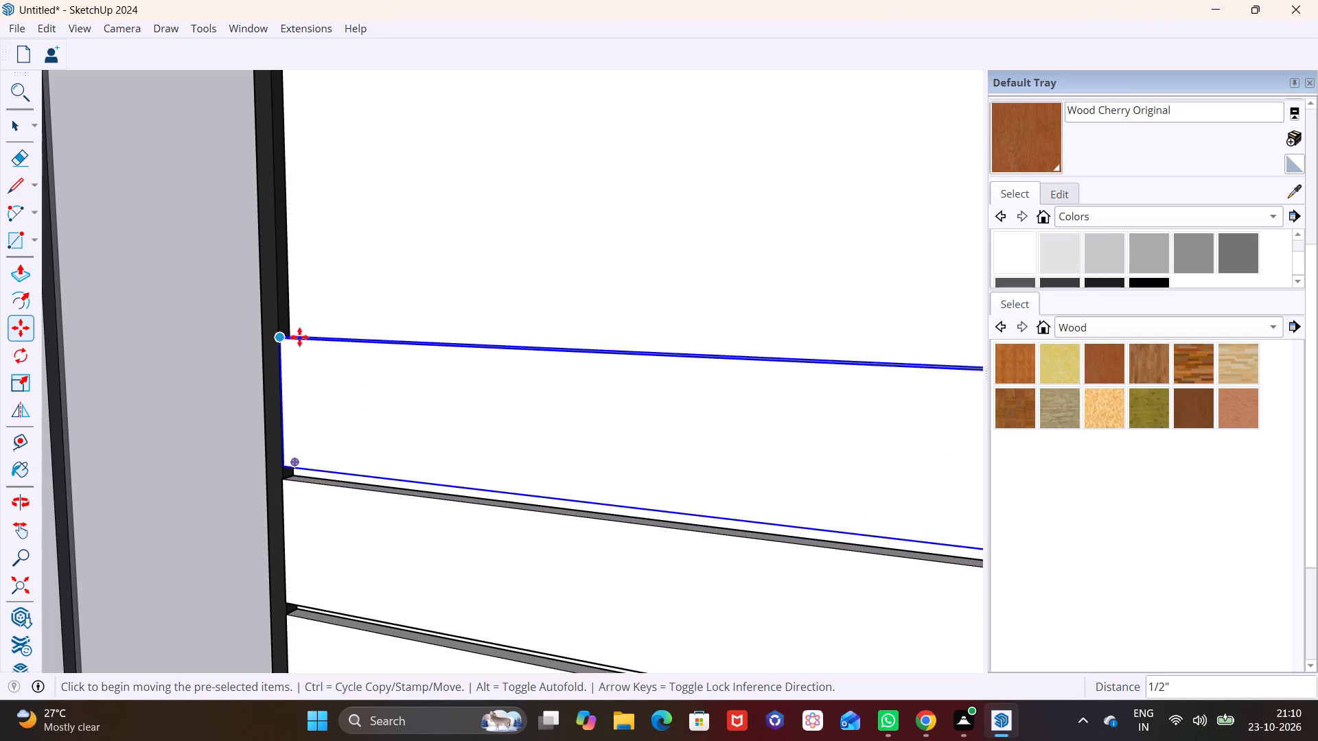
Copy the uppermost short board about 7 11/16" upward and shift the copy about 7/8" toward the window frame.
scroll(348, 372, down, 5)
shift+middle_drag(395, 401, 419, 601)
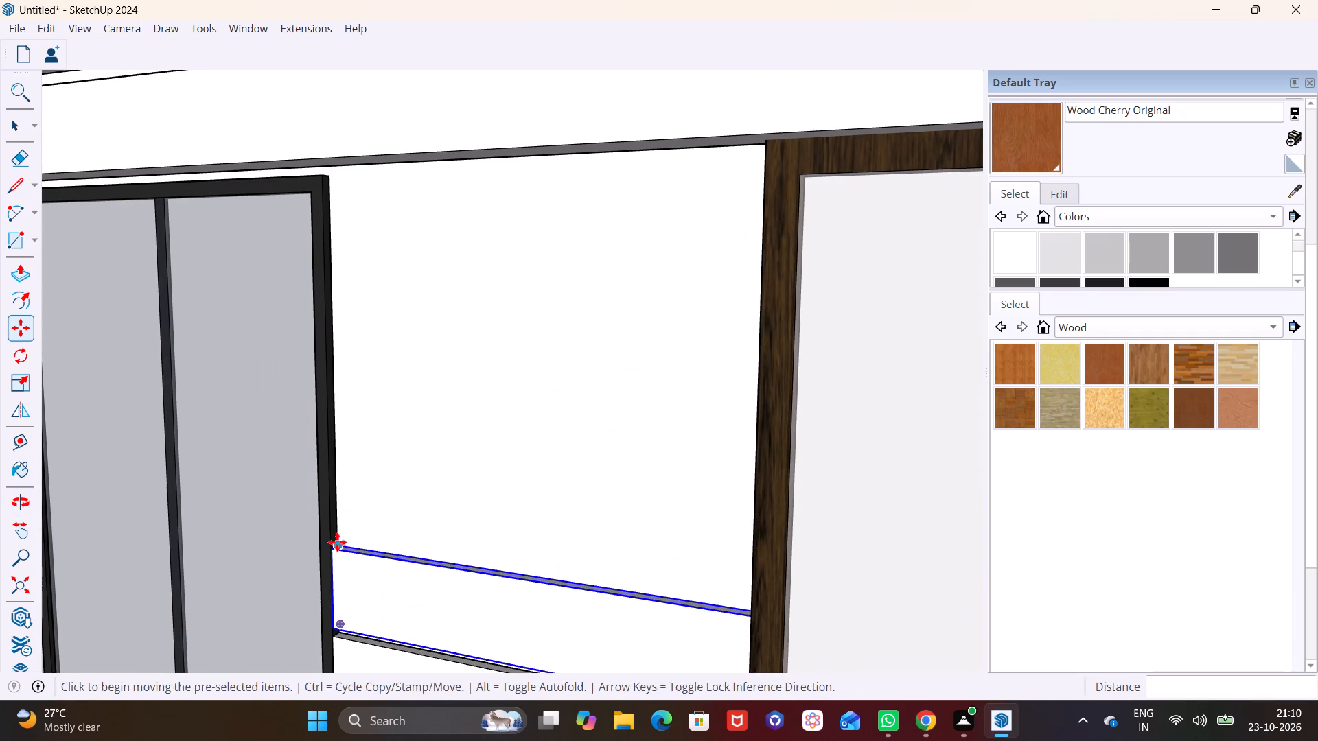
click(338, 545)
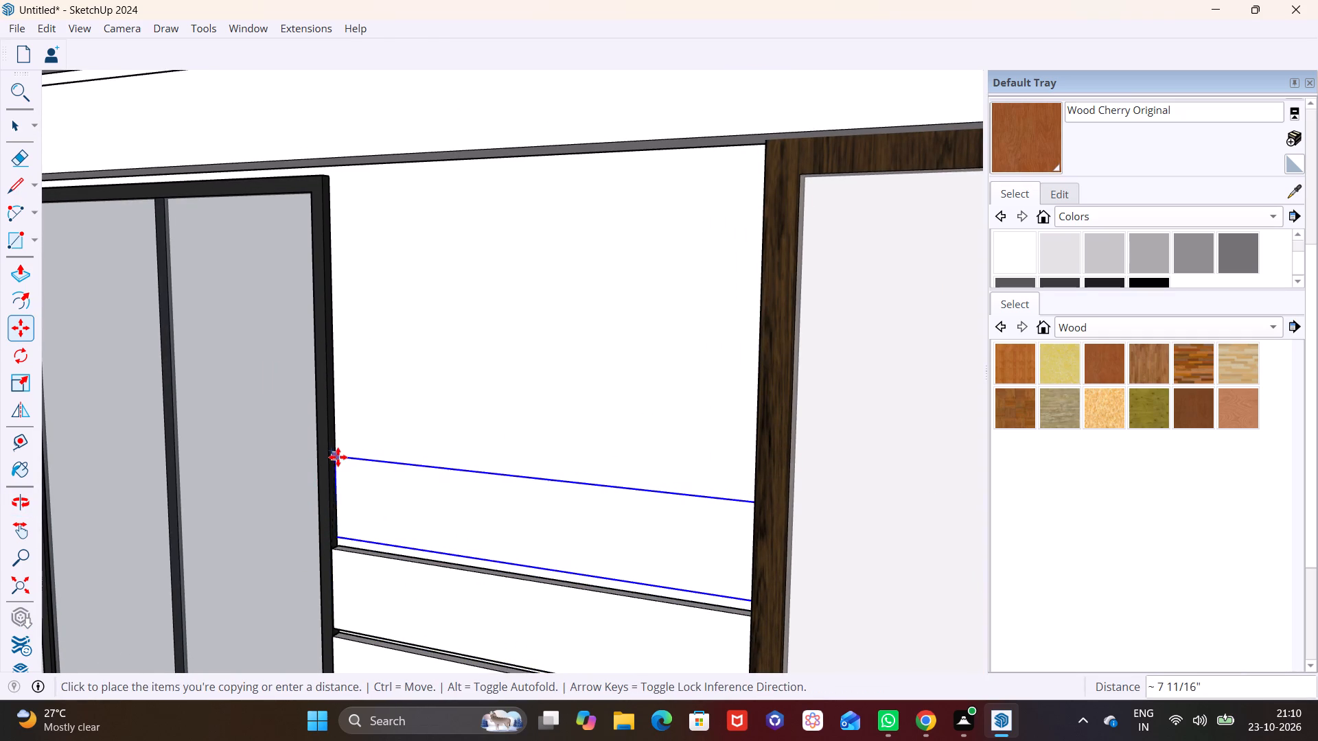
click(338, 457)
click(338, 456)
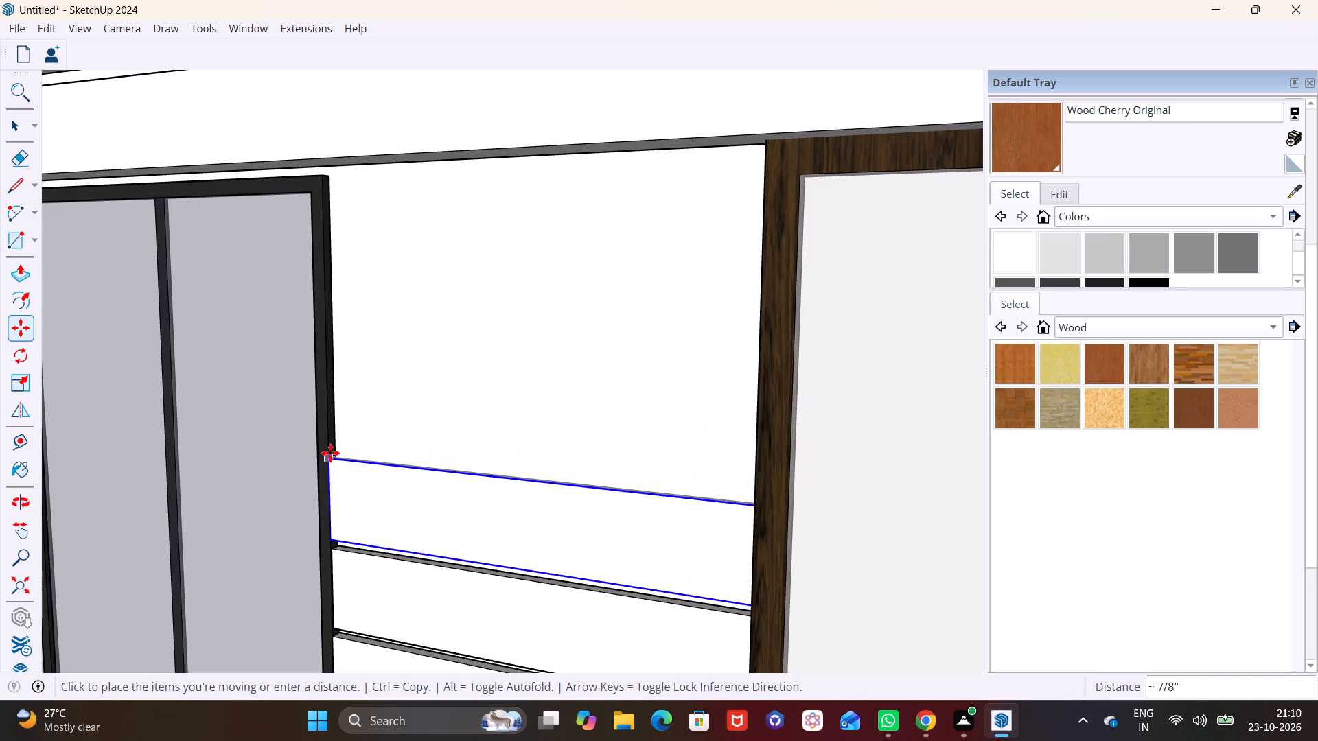
click(330, 456)
Copy the short board upward three more times, about 7 11/16" apart, filling the wall strip up to the top of the window frame.
click(331, 456)
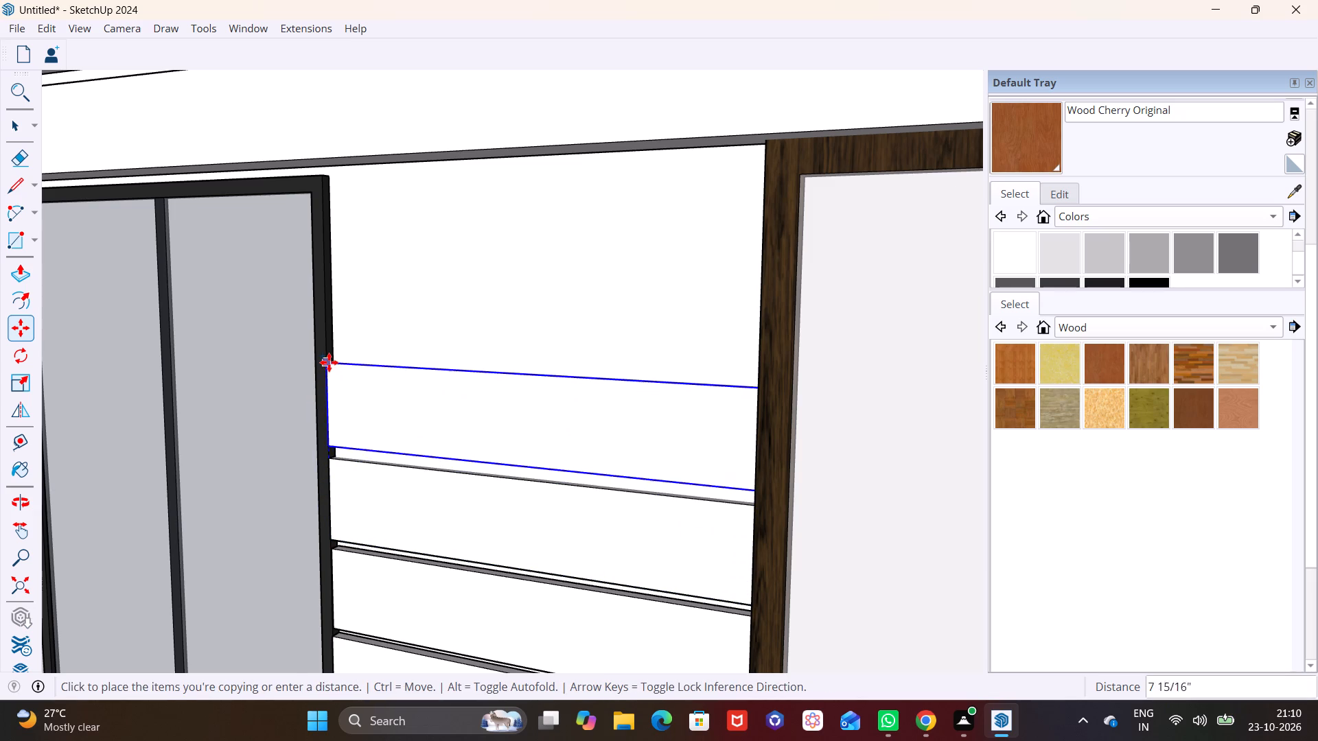
click(329, 368)
click(327, 367)
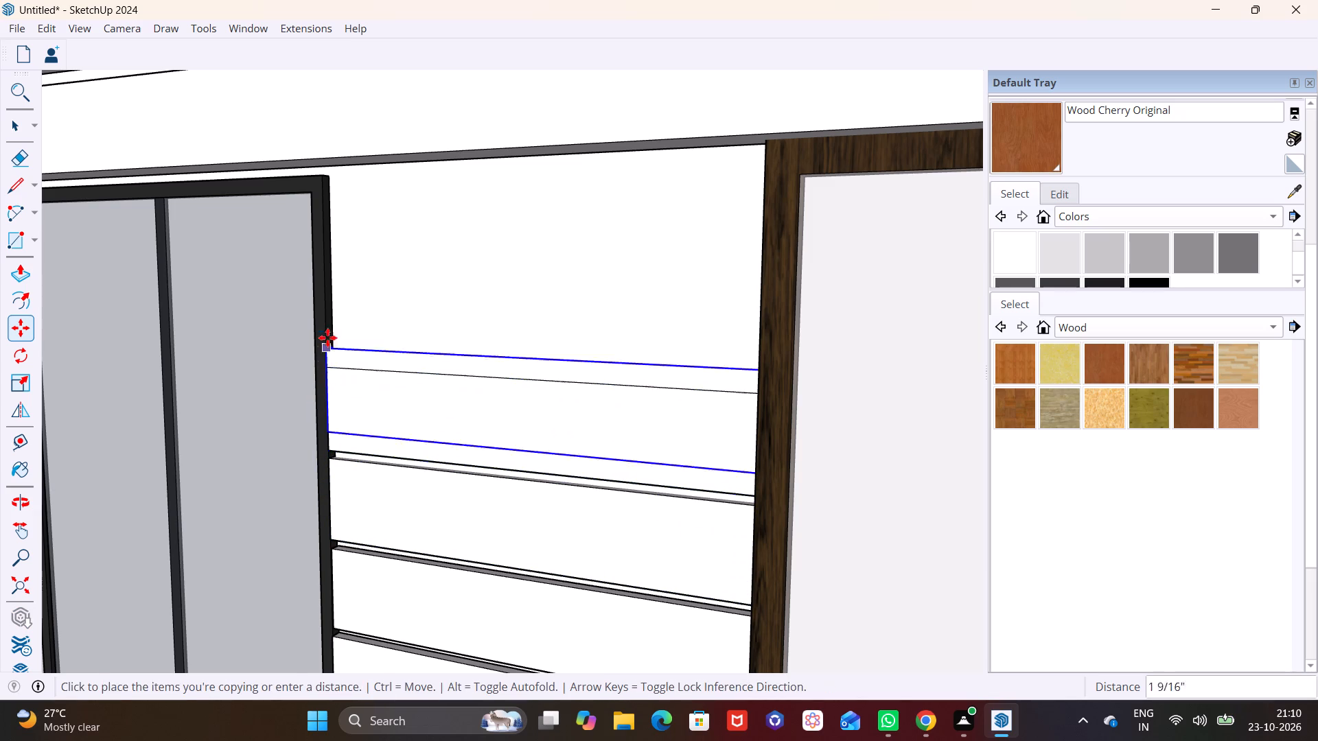
click(323, 272)
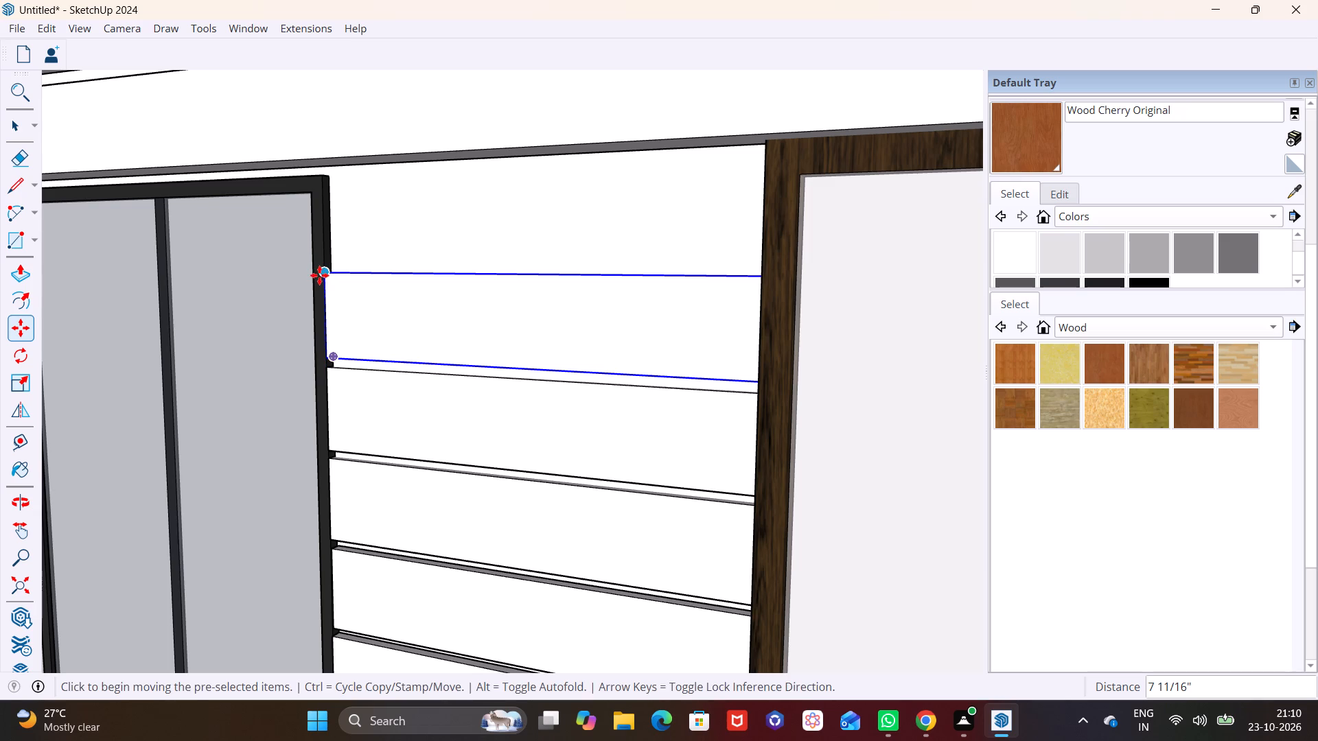
click(321, 274)
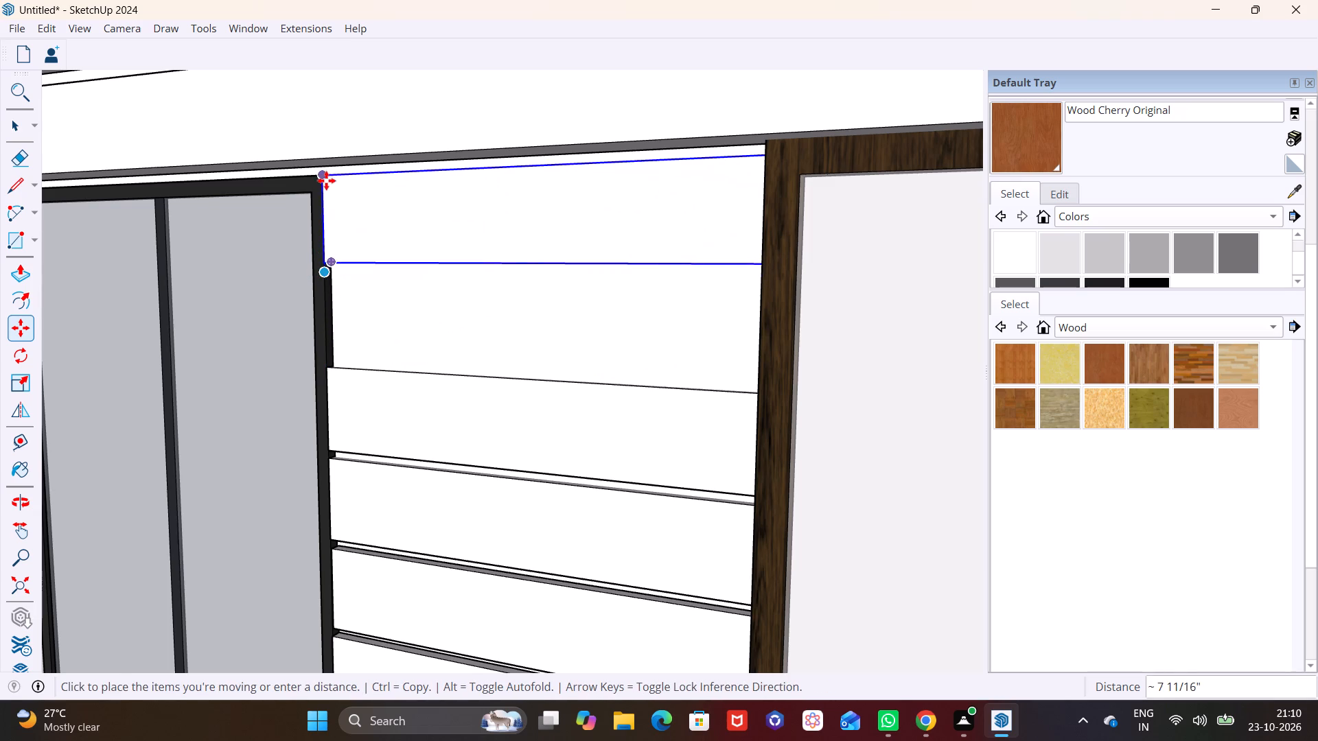
click(327, 182)
key(space)
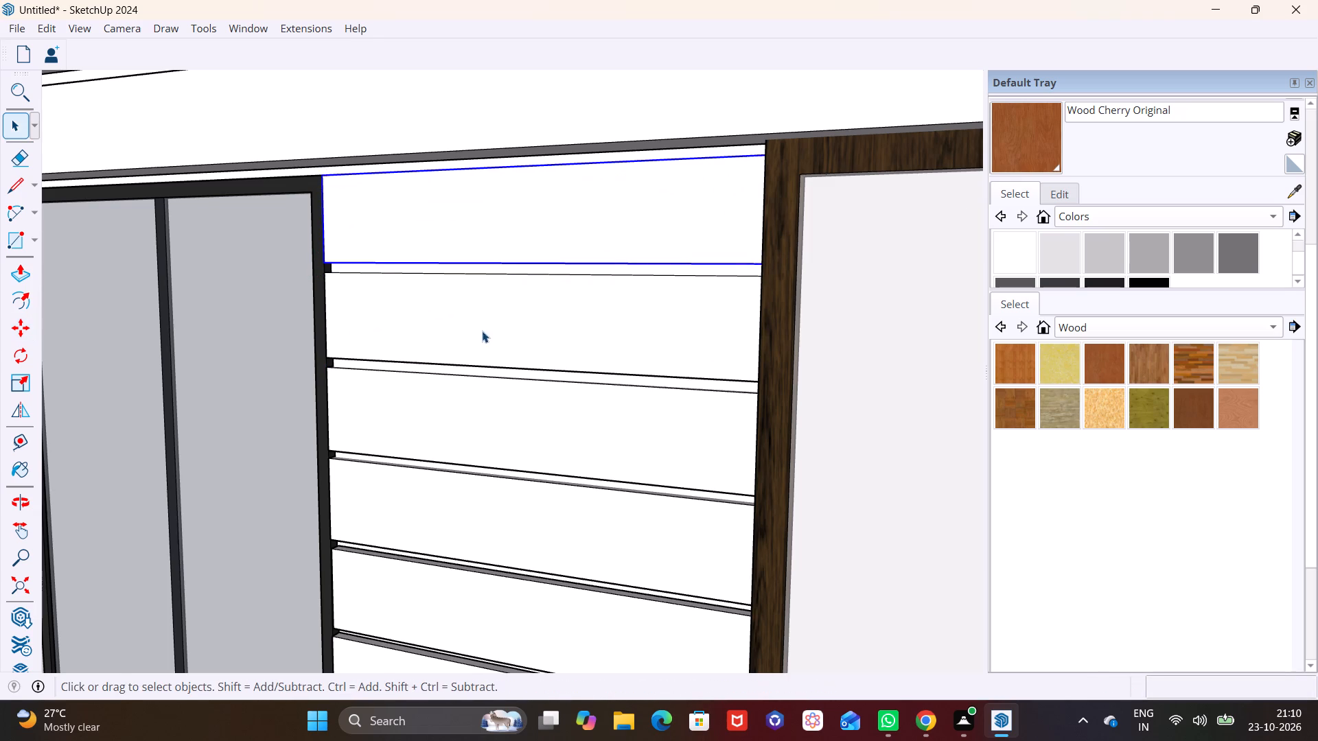
Draw a rectangle about 1' 3 3/16" by 4 3/16" on the wall between the sliding door frame and the wall's outer edge.
scroll(511, 364, down, 11)
scroll(721, 301, down, 3)
shift+middle_drag(728, 320, 490, 324)
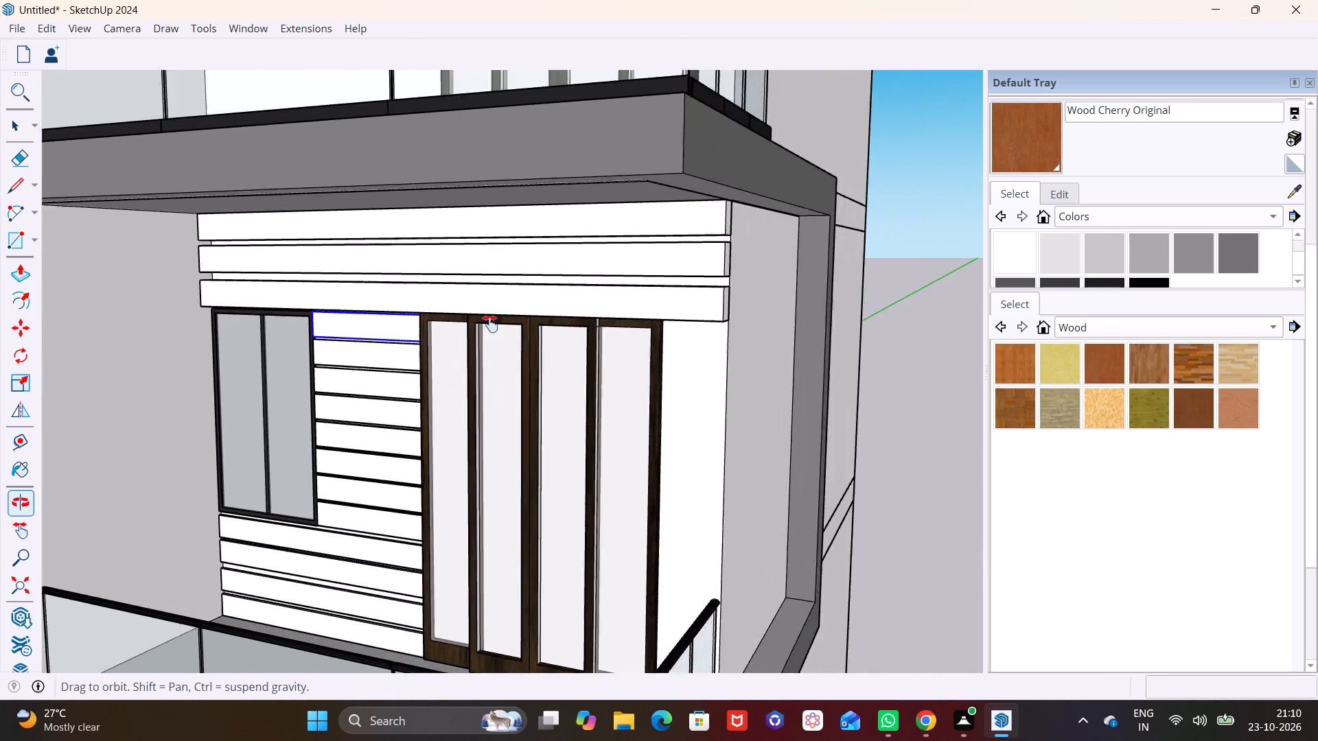
shift+middle_drag(490, 324, 371, 307)
scroll(592, 417, up, 5)
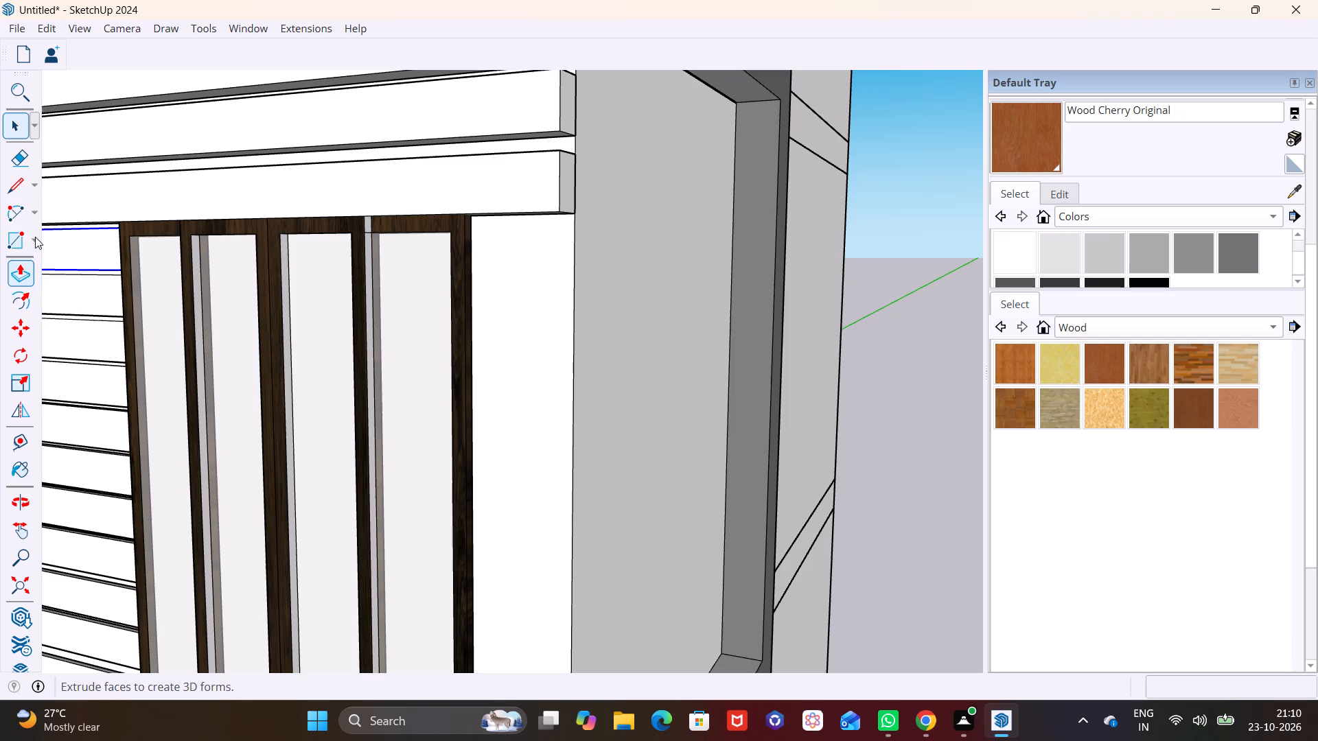
click(35, 235)
click(41, 260)
scroll(520, 305, down, 2)
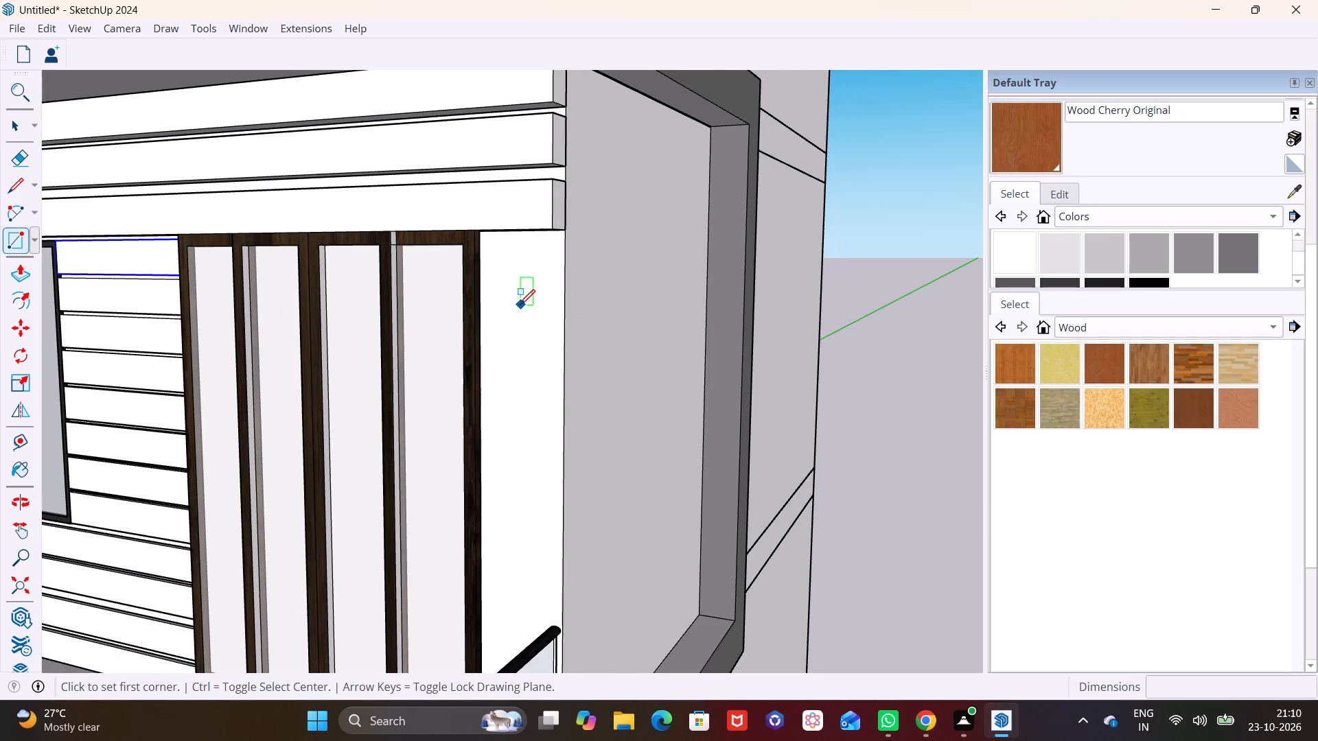
scroll(516, 307, up, 3)
scroll(516, 291, down, 3)
scroll(500, 262, up, 7)
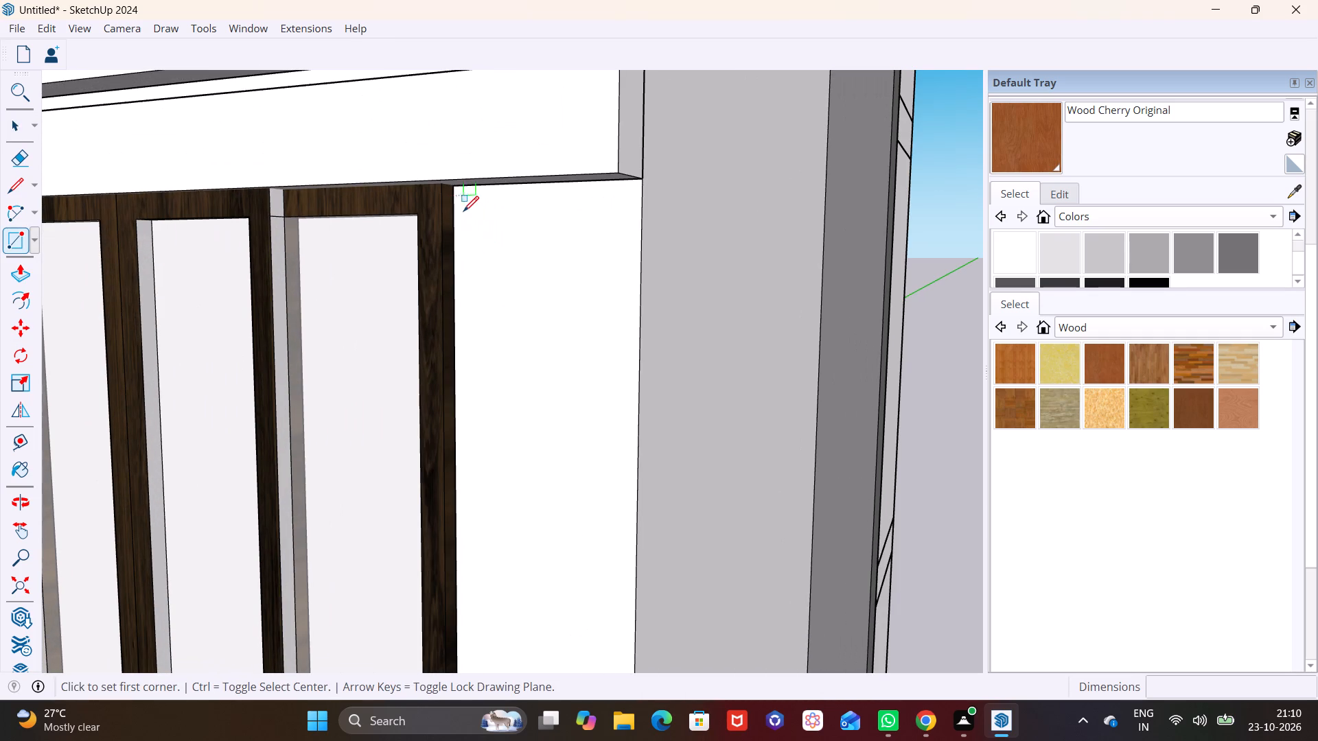
click(453, 209)
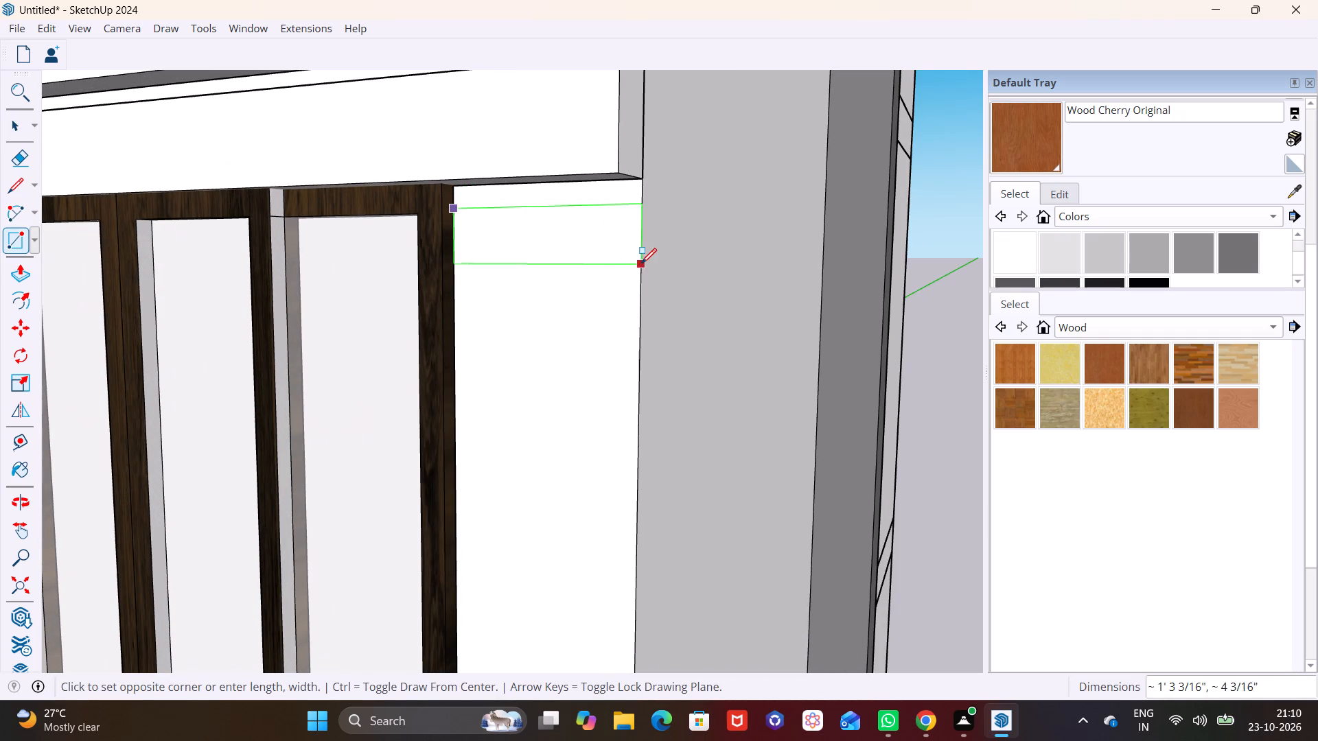
click(642, 263)
Make the rectangle beside the sliding door's outer frame into a group.
key(space)
double_click(582, 241)
right_click(582, 241)
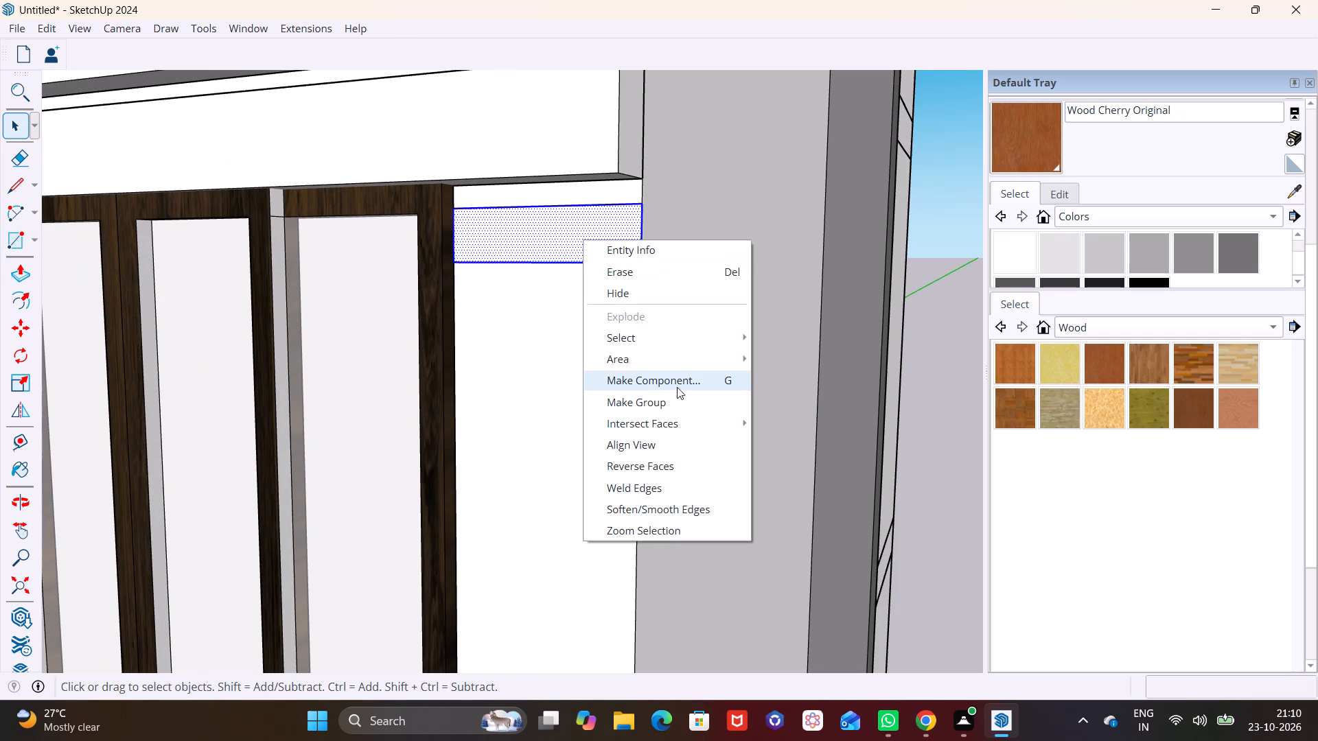
click(657, 401)
Push/Pull the grouped rectangle beside the sliding door 5 1/16" outward to form a short board.
triple_click(549, 232)
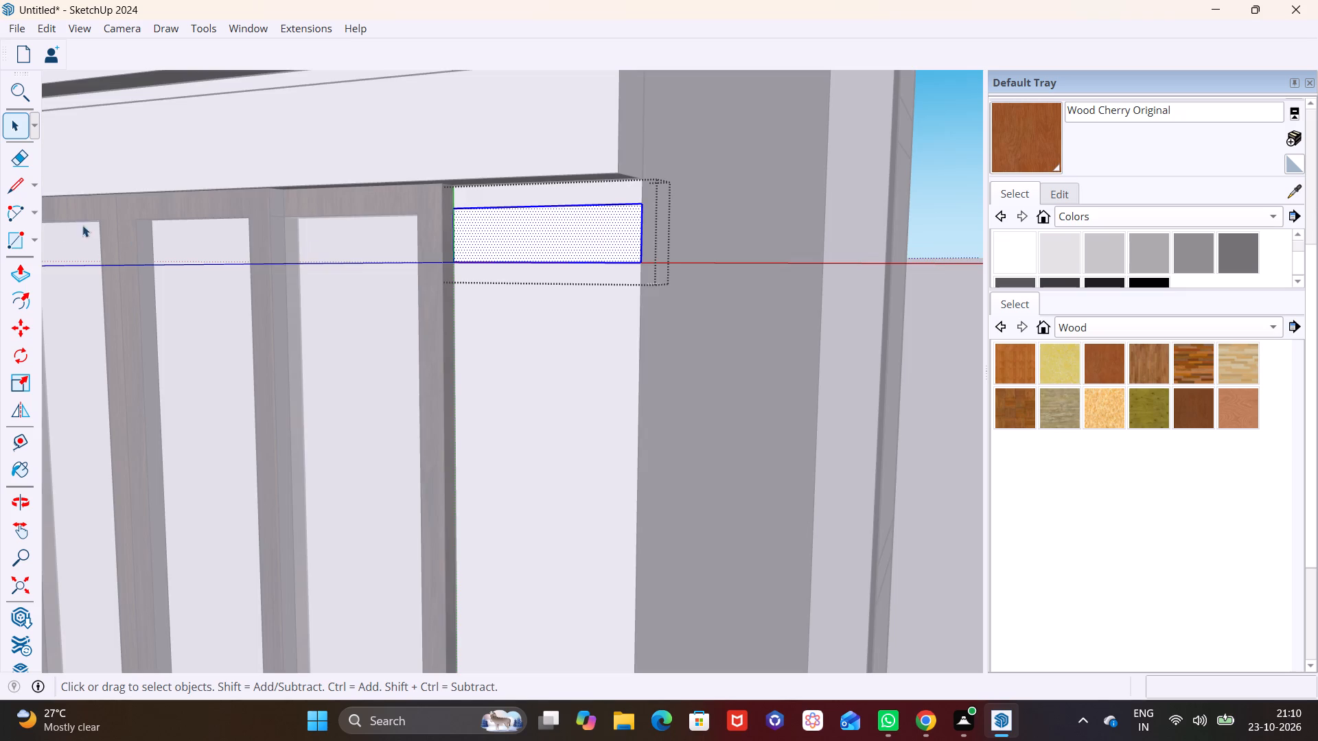
click(40, 237)
click(625, 234)
click(22, 278)
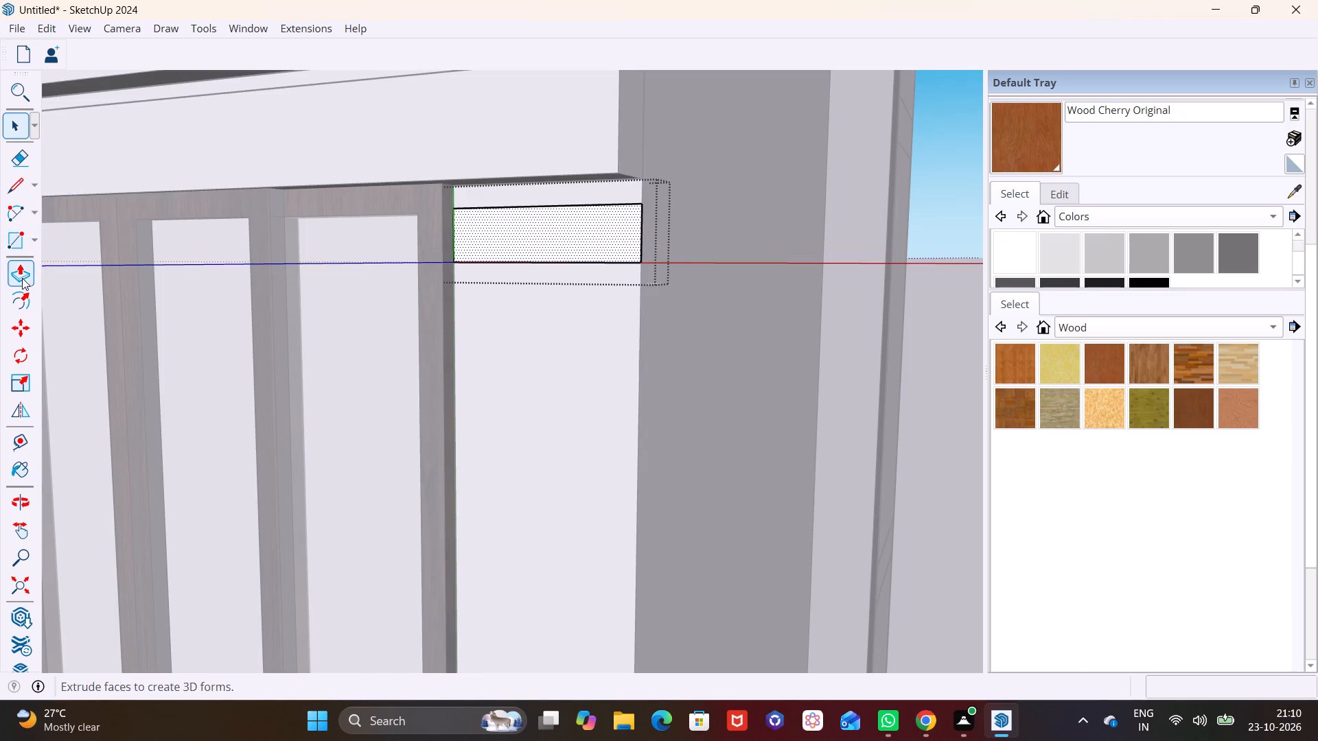
click(612, 224)
click(595, 176)
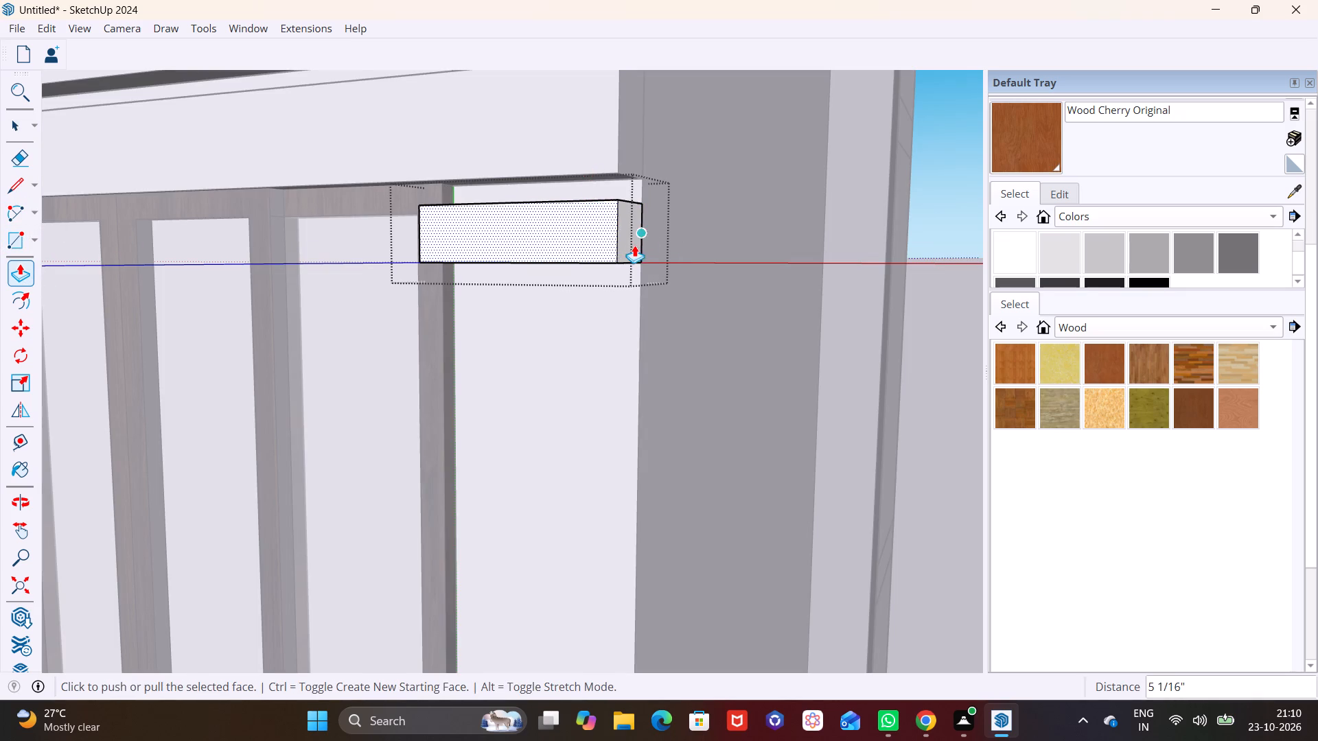
middle_drag(629, 250, 482, 318)
drag(539, 243, 548, 240)
click(577, 189)
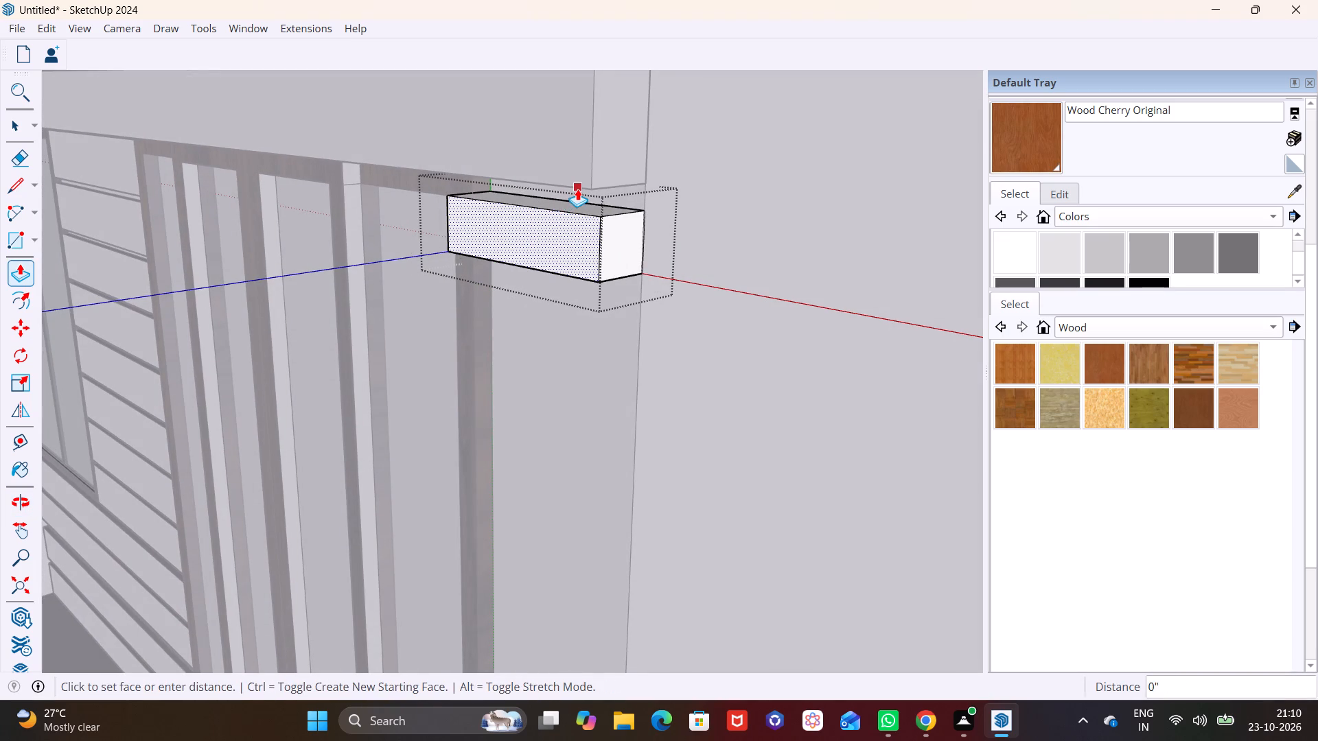
key(ctrl+z)
key(space)
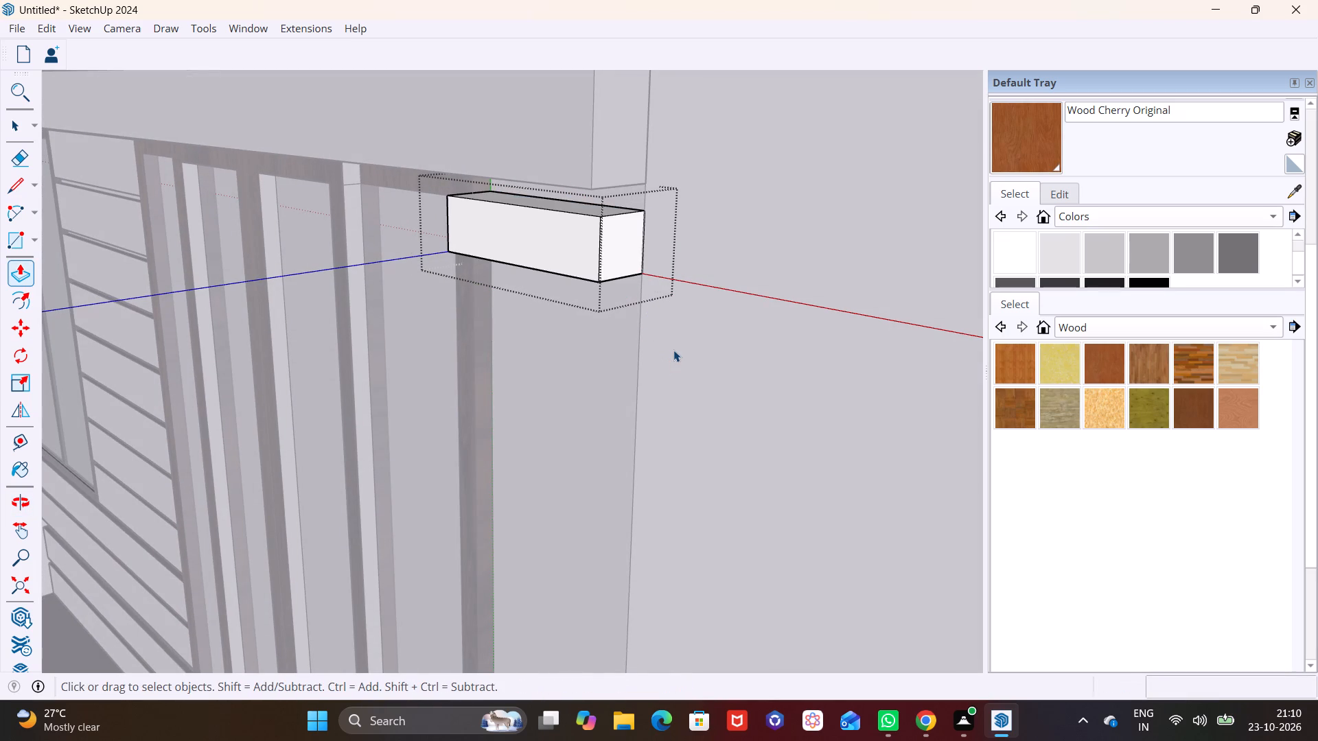
click(673, 350)
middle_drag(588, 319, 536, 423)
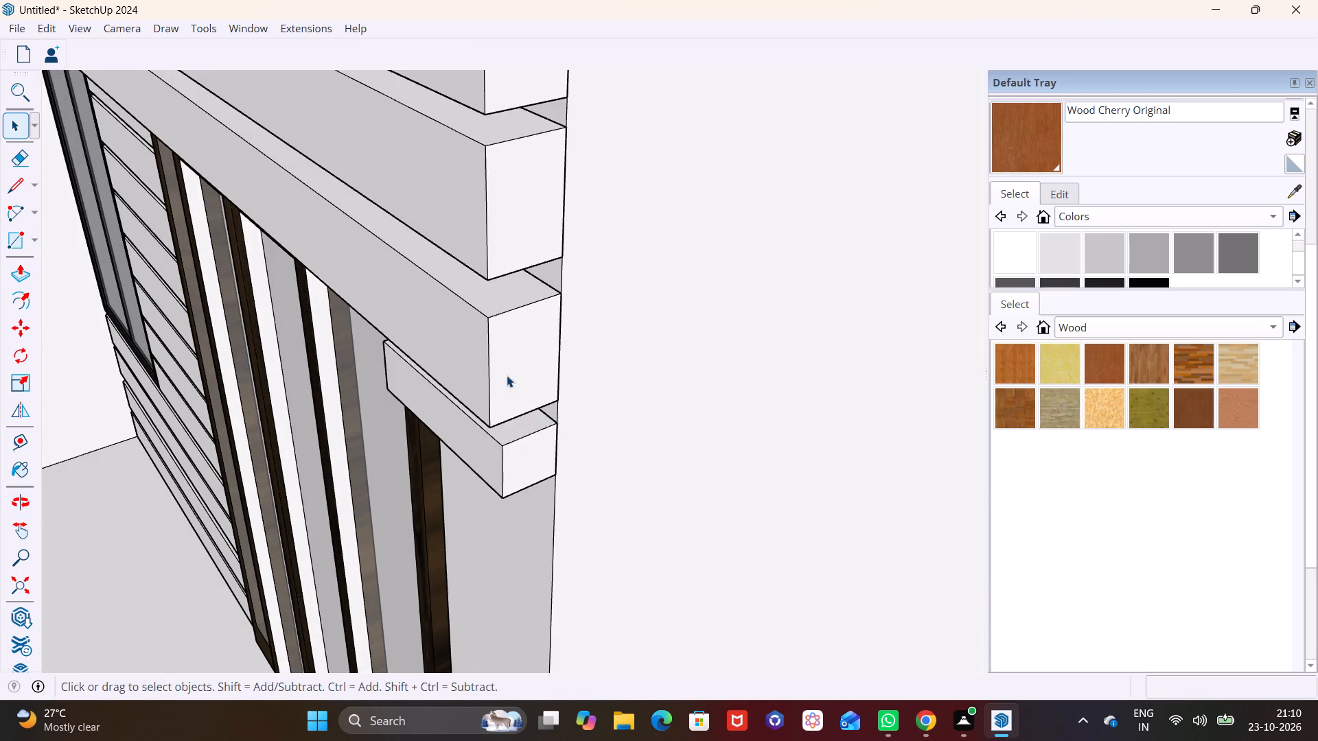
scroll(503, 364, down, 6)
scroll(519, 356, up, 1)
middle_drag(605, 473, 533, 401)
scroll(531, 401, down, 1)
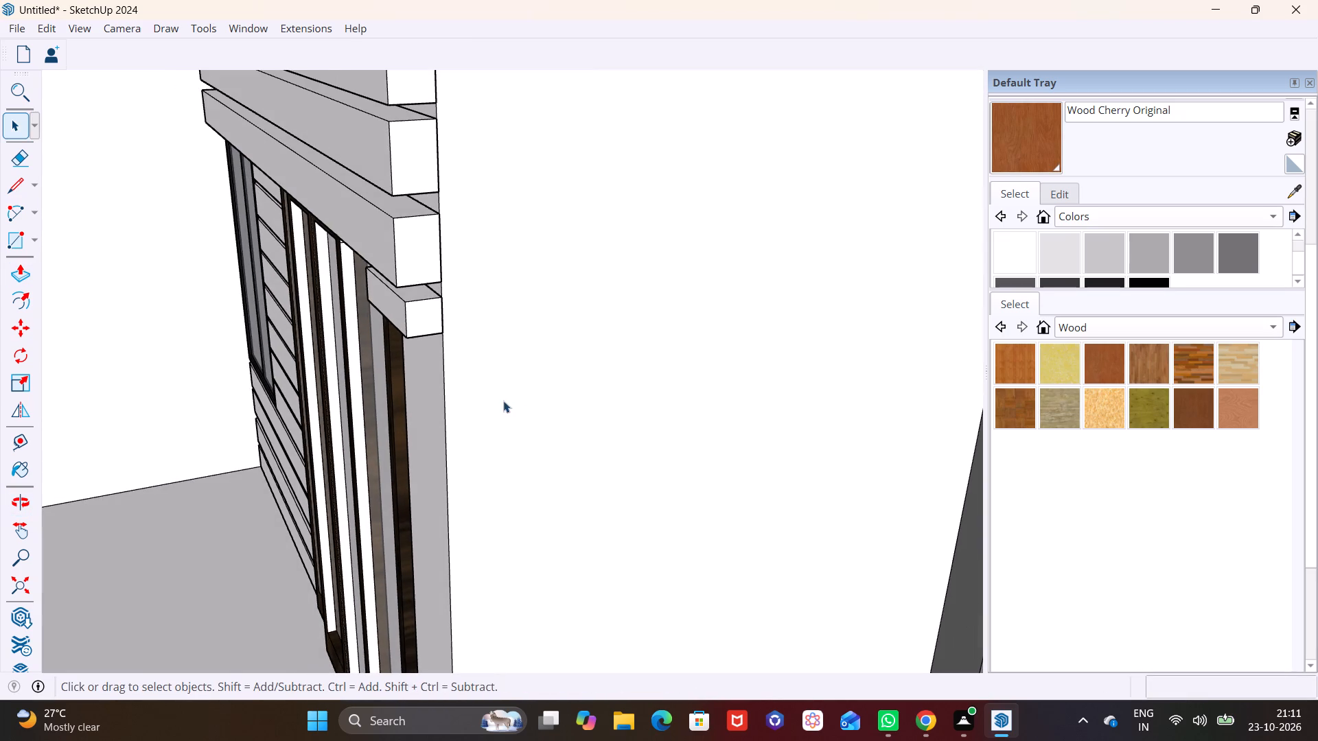
Push/Pull the front face of the topmost long board, just under the ceiling slab, about 3 5/16" inward to thin it.
middle_drag(420, 304, 502, 222)
shift+scroll(495, 227, up, 1)
shift+middle_drag(501, 220, 501, 425)
middle_drag(456, 369, 565, 266)
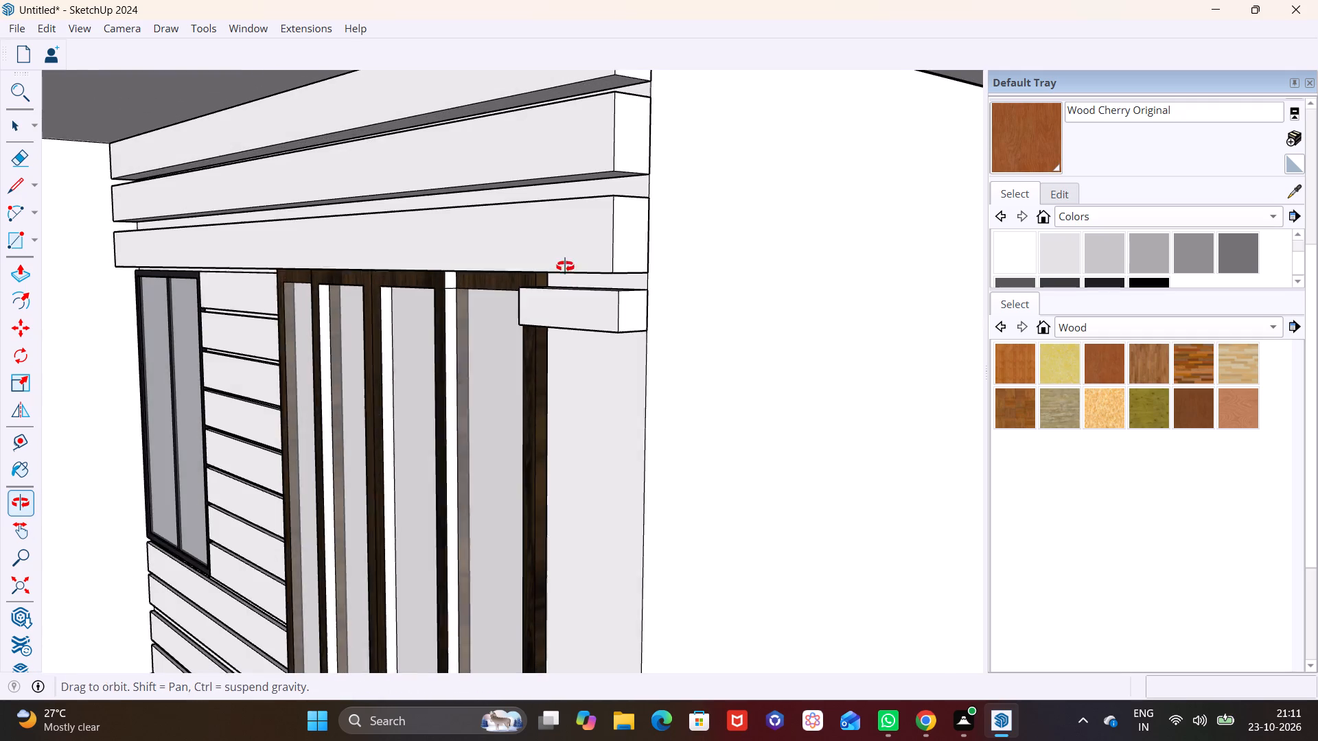
middle_drag(565, 266, 568, 266)
shift+middle_drag(466, 198, 339, 368)
click(396, 273)
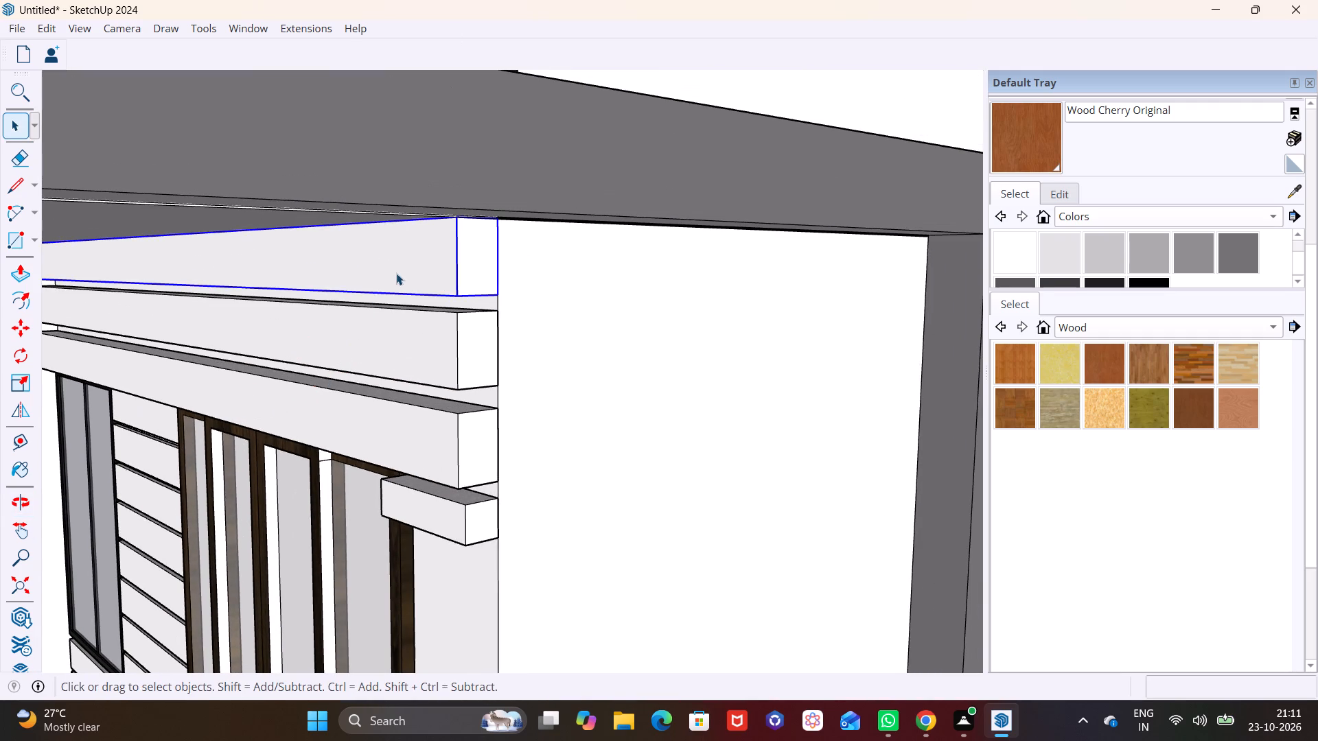
triple_click(396, 273)
click(422, 254)
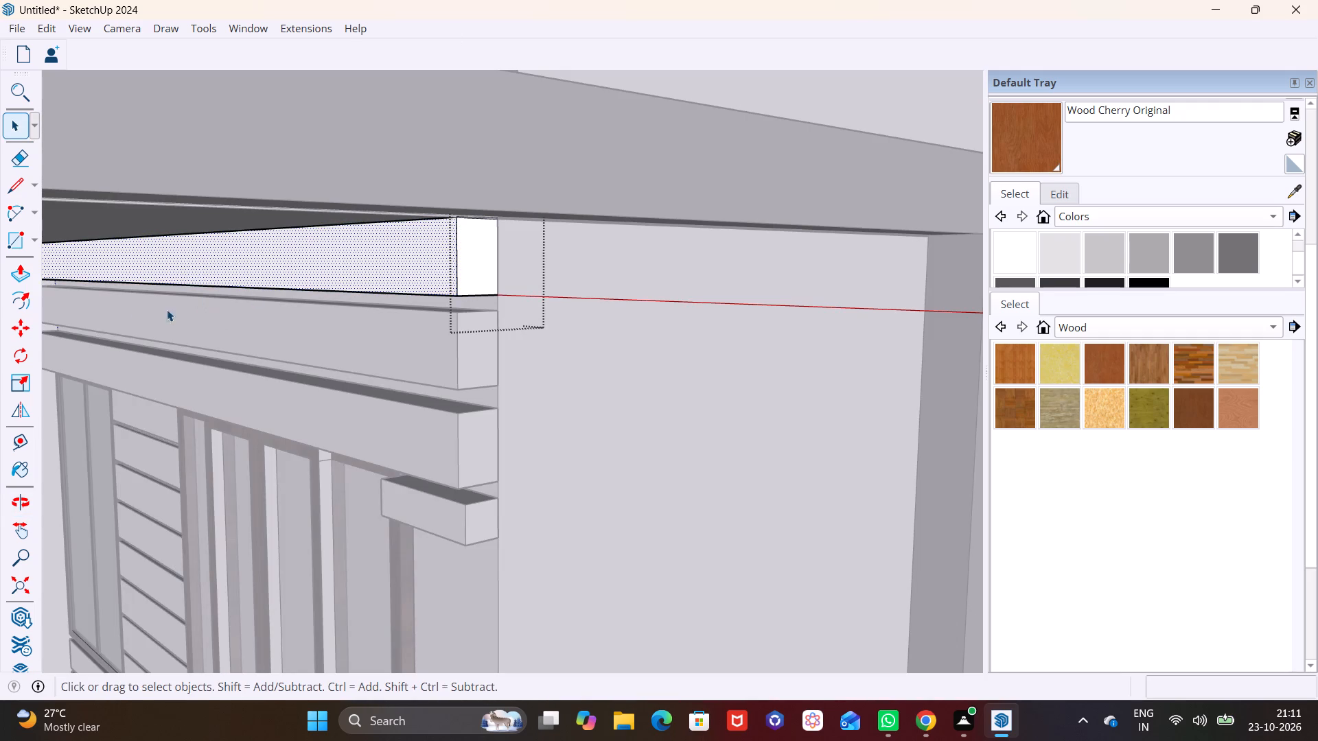
click(21, 279)
click(382, 270)
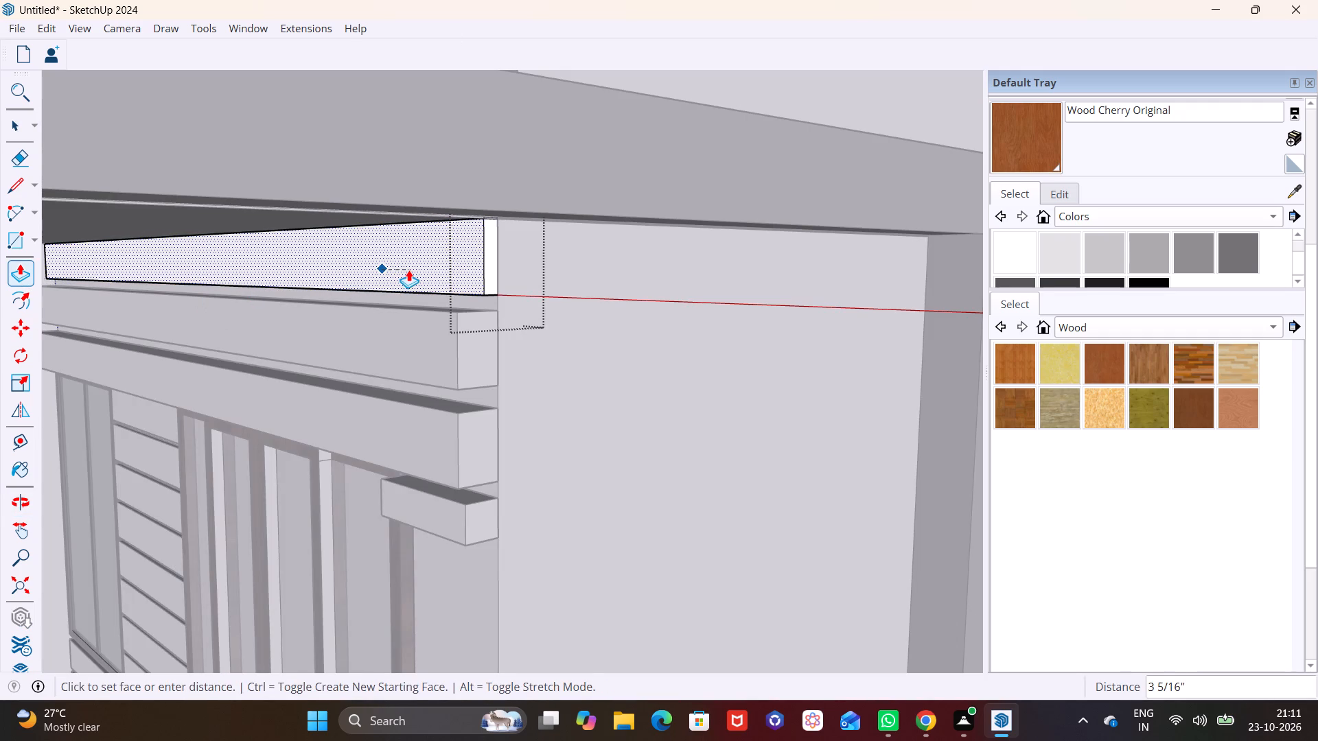
click(412, 270)
Push the front face of the second long board from the top inward until its thickness roughly matches the top board.
click(16, 125)
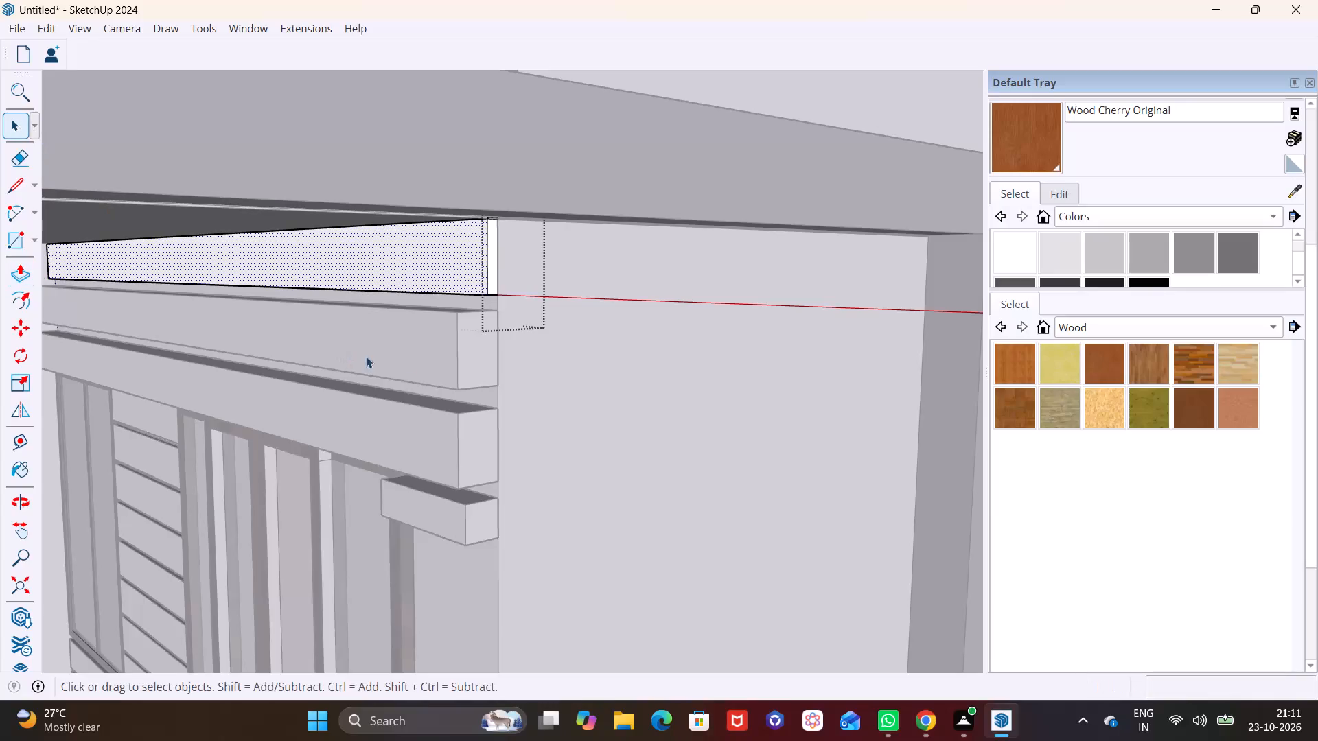
triple_click(406, 358)
click(403, 353)
click(407, 353)
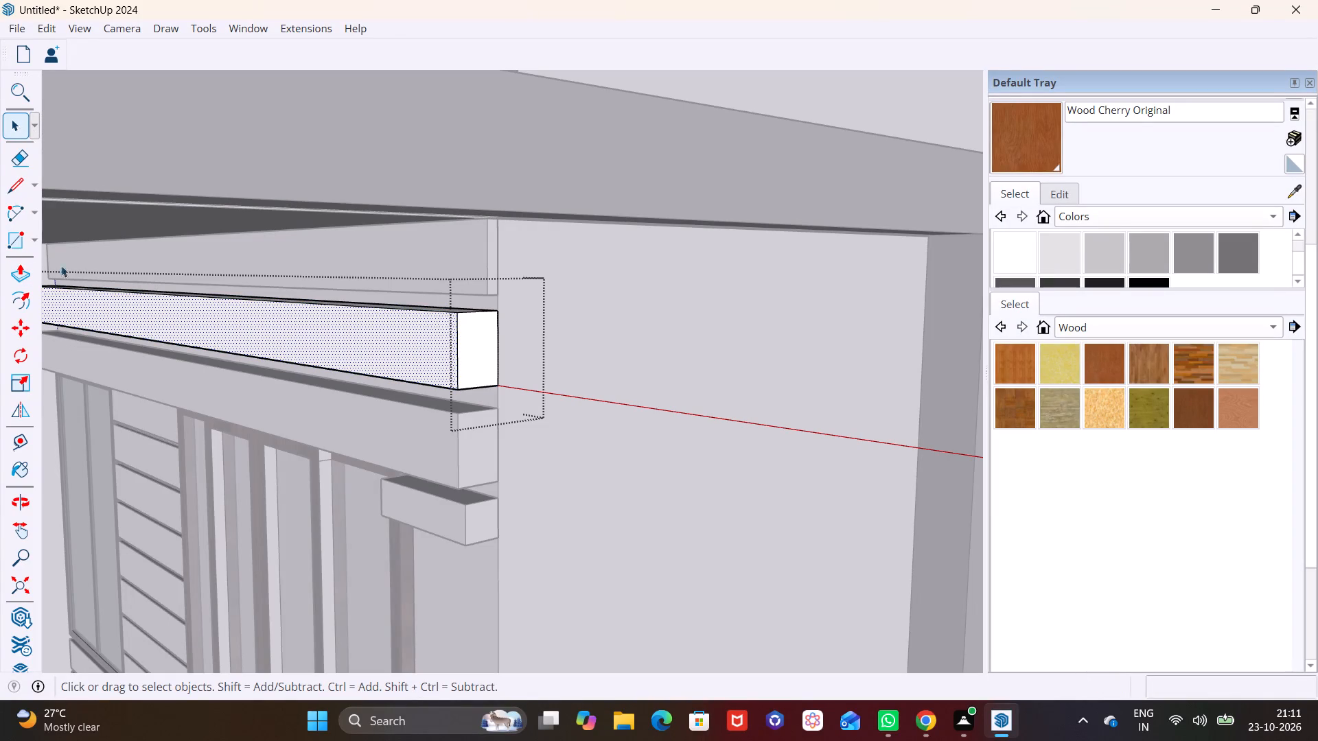
click(18, 274)
drag(406, 348, 416, 344)
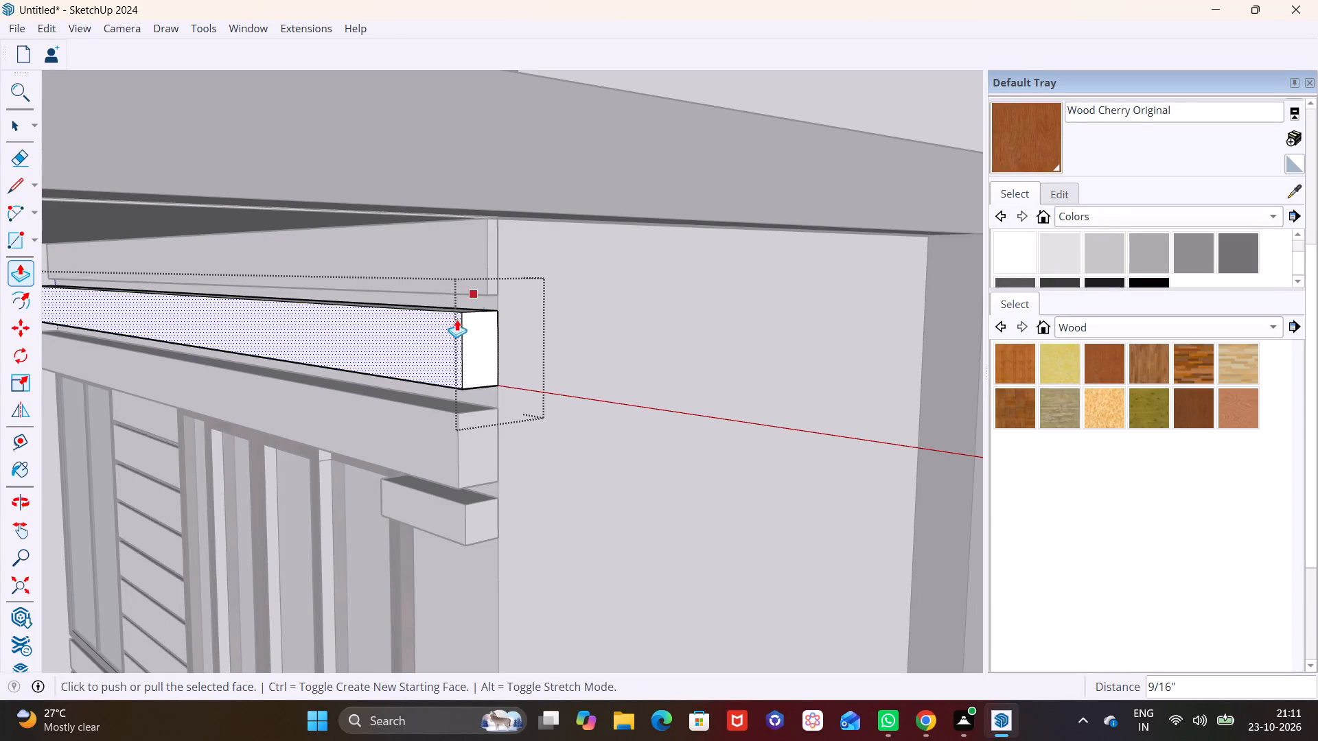
drag(430, 333, 456, 333)
click(456, 333)
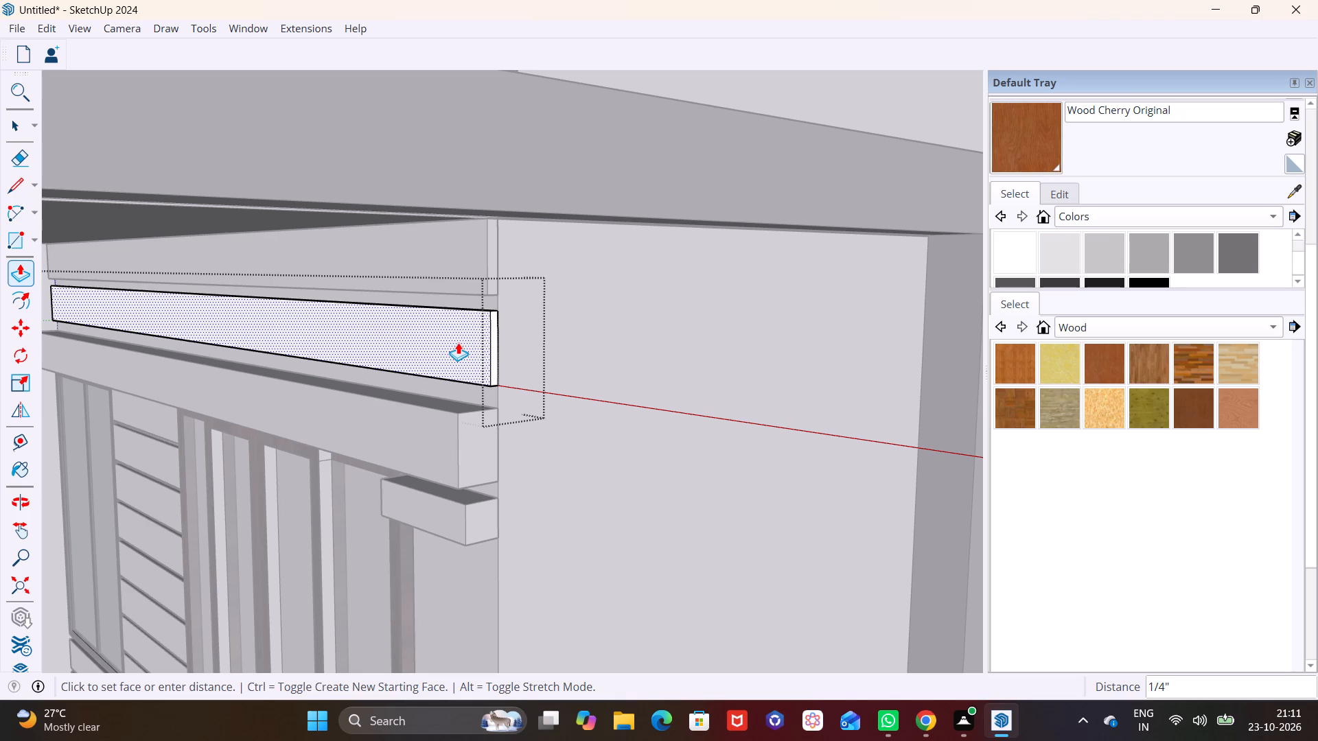
click(458, 342)
Push/Pull the front face of the third long board, directly above the window and sliding door, about 3 3/16" inward.
click(13, 132)
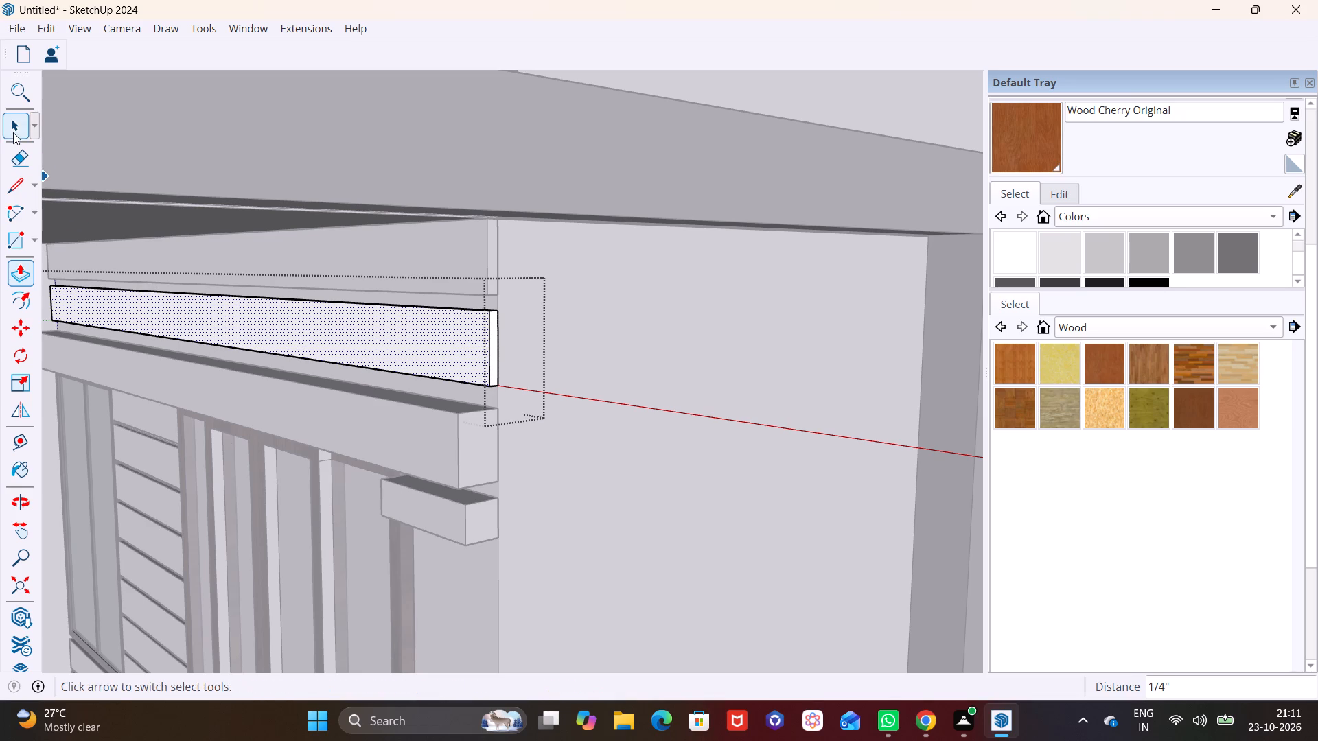
click(302, 402)
click(331, 423)
click(338, 423)
click(347, 422)
click(367, 419)
click(373, 438)
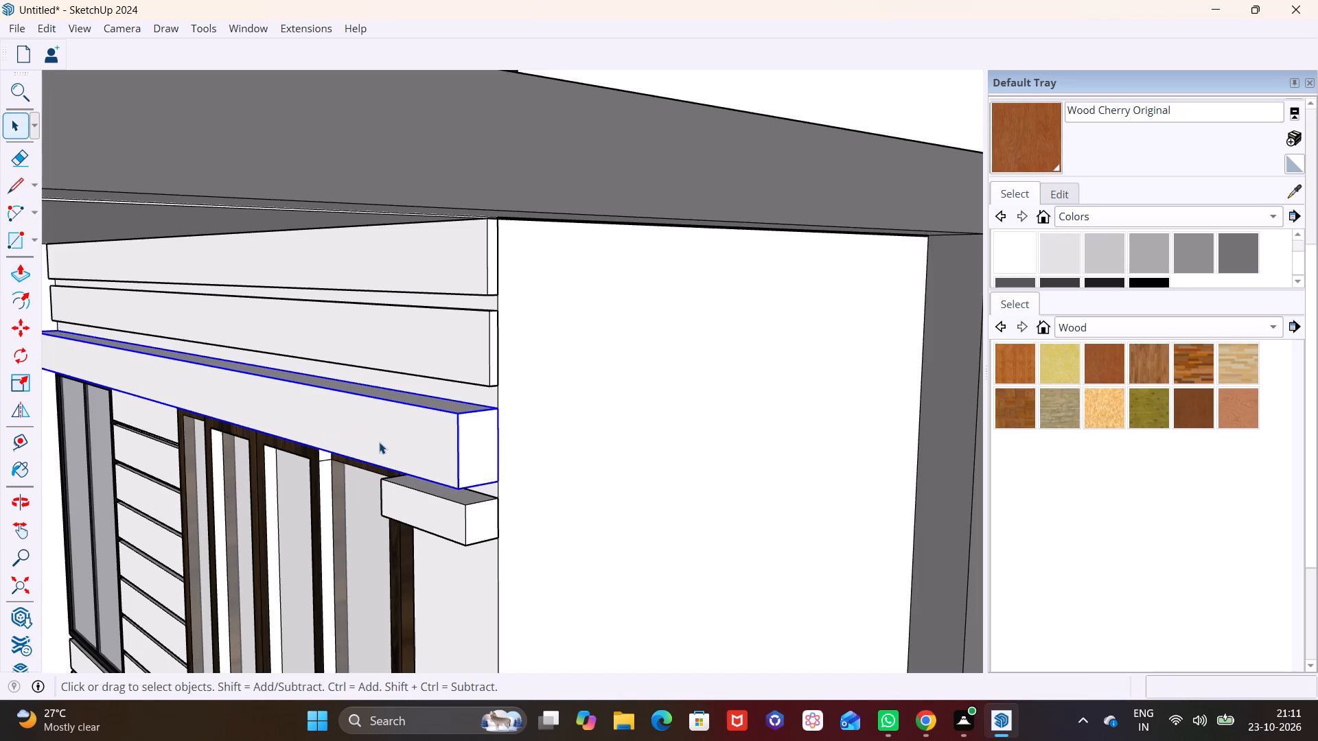
click(390, 448)
triple_click(394, 444)
click(360, 442)
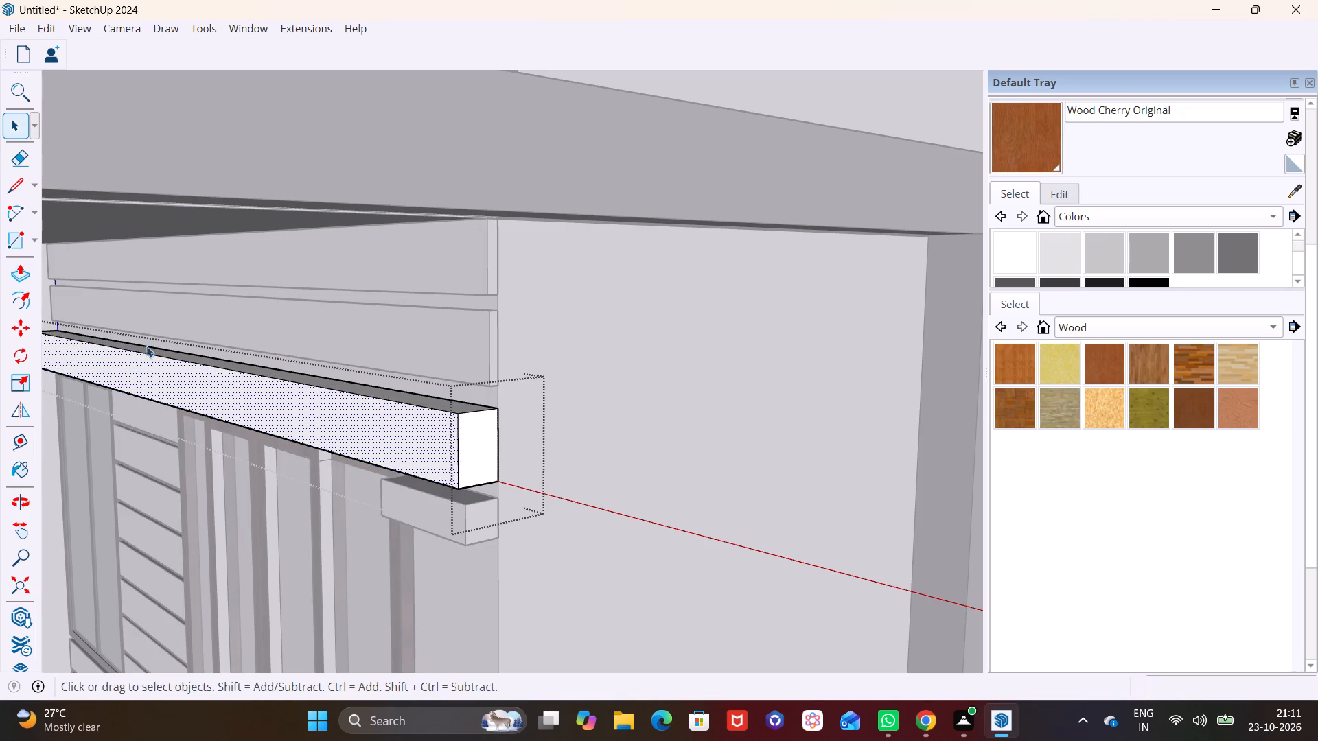
click(21, 270)
click(379, 436)
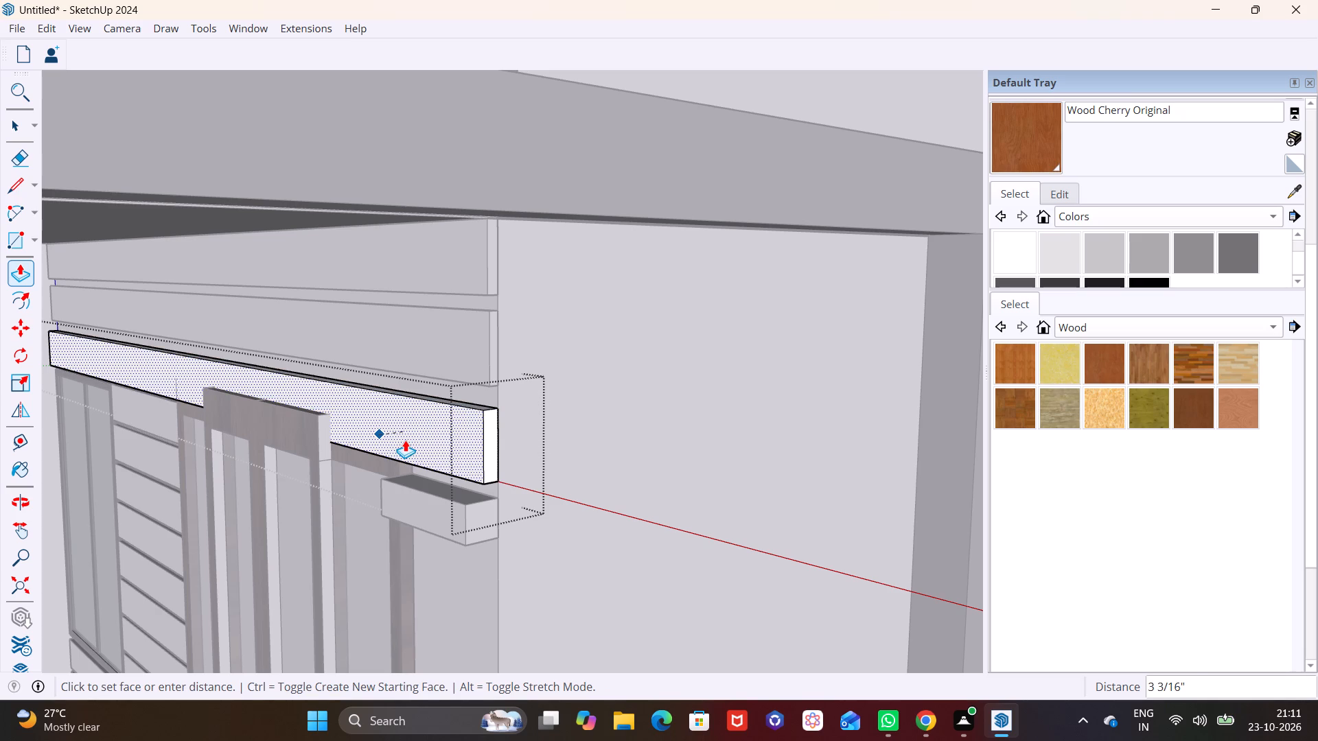
click(405, 440)
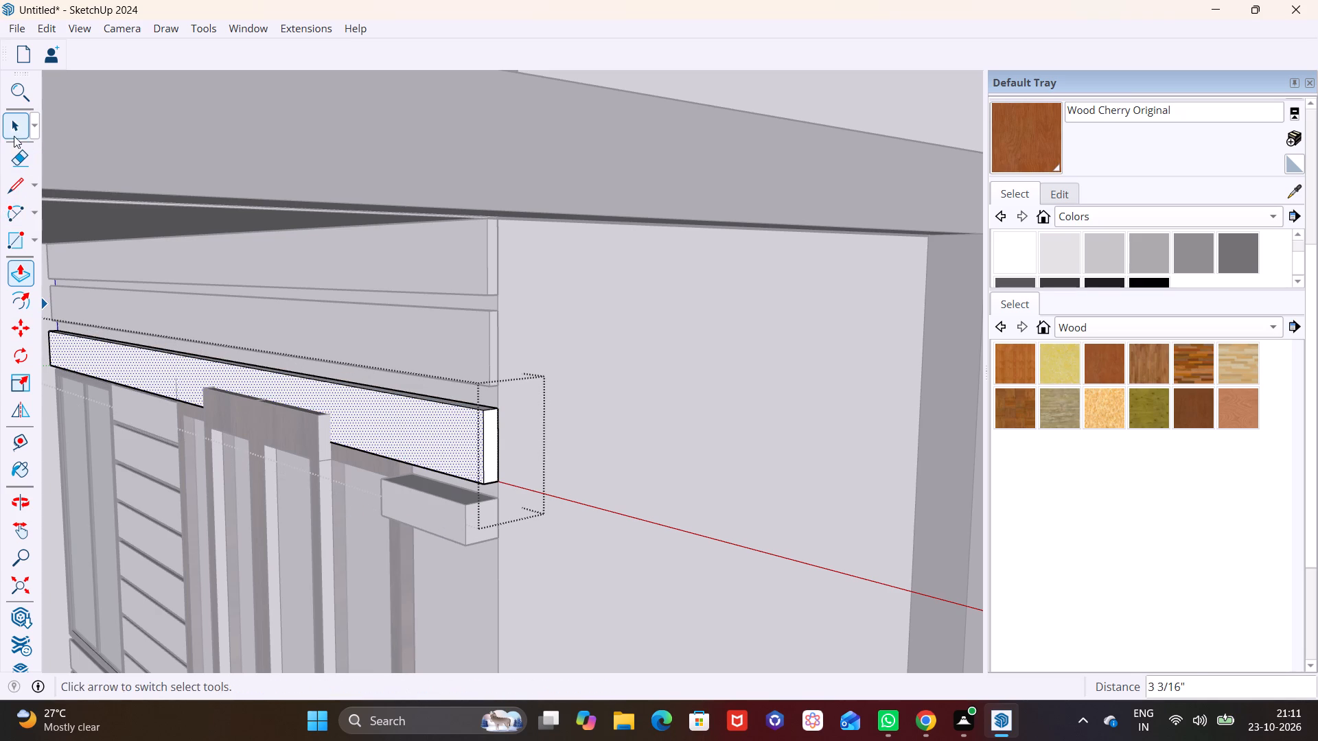
Push the front face of the short board beside the sliding door inward to thin it like the long boards.
click(14, 130)
click(436, 505)
click(451, 511)
click(629, 519)
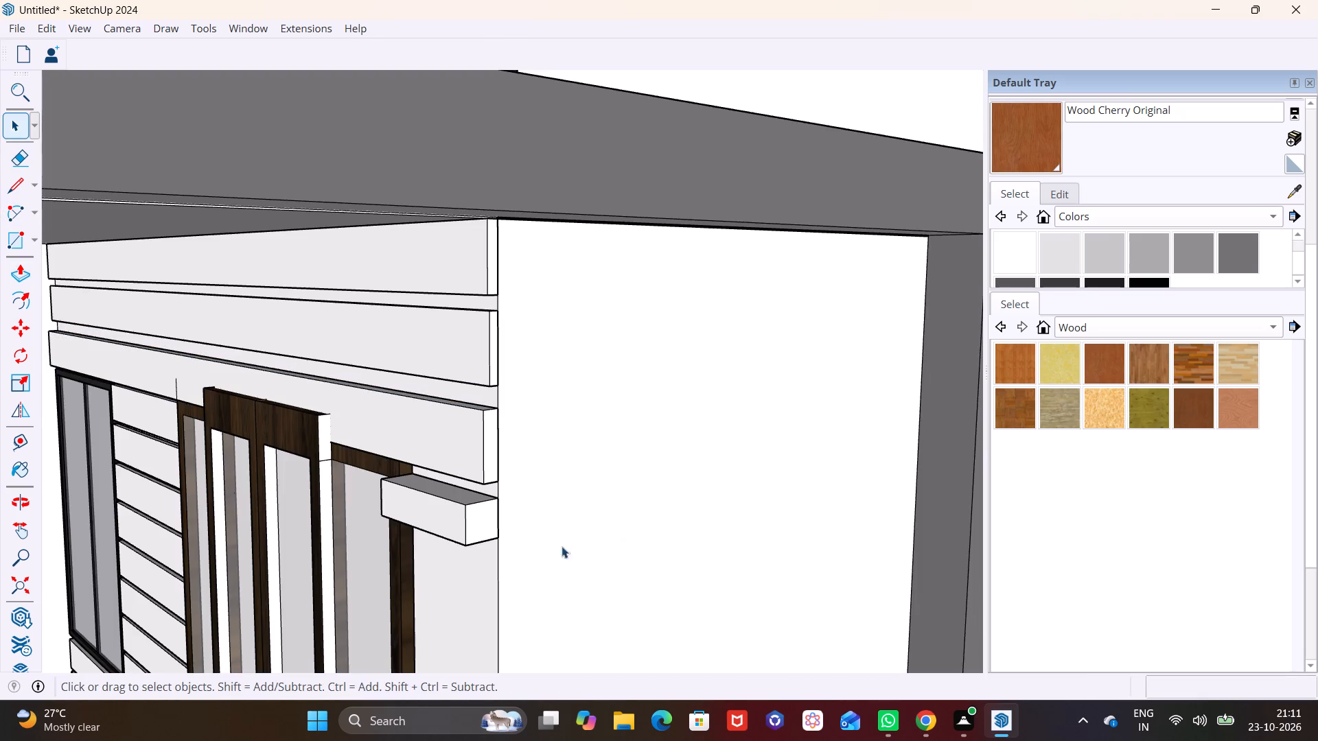
double_click(465, 521)
double_click(446, 521)
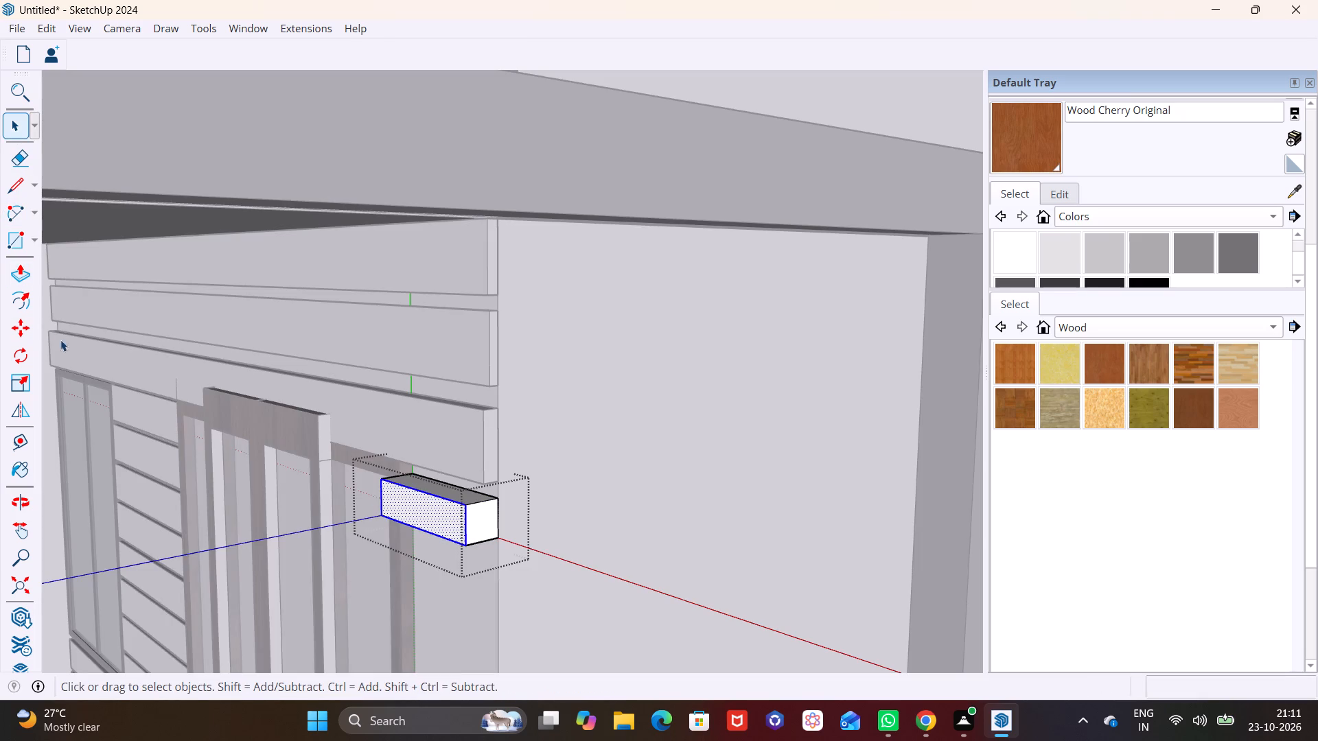
click(9, 268)
scroll(372, 457, up, 6)
drag(496, 548, 507, 543)
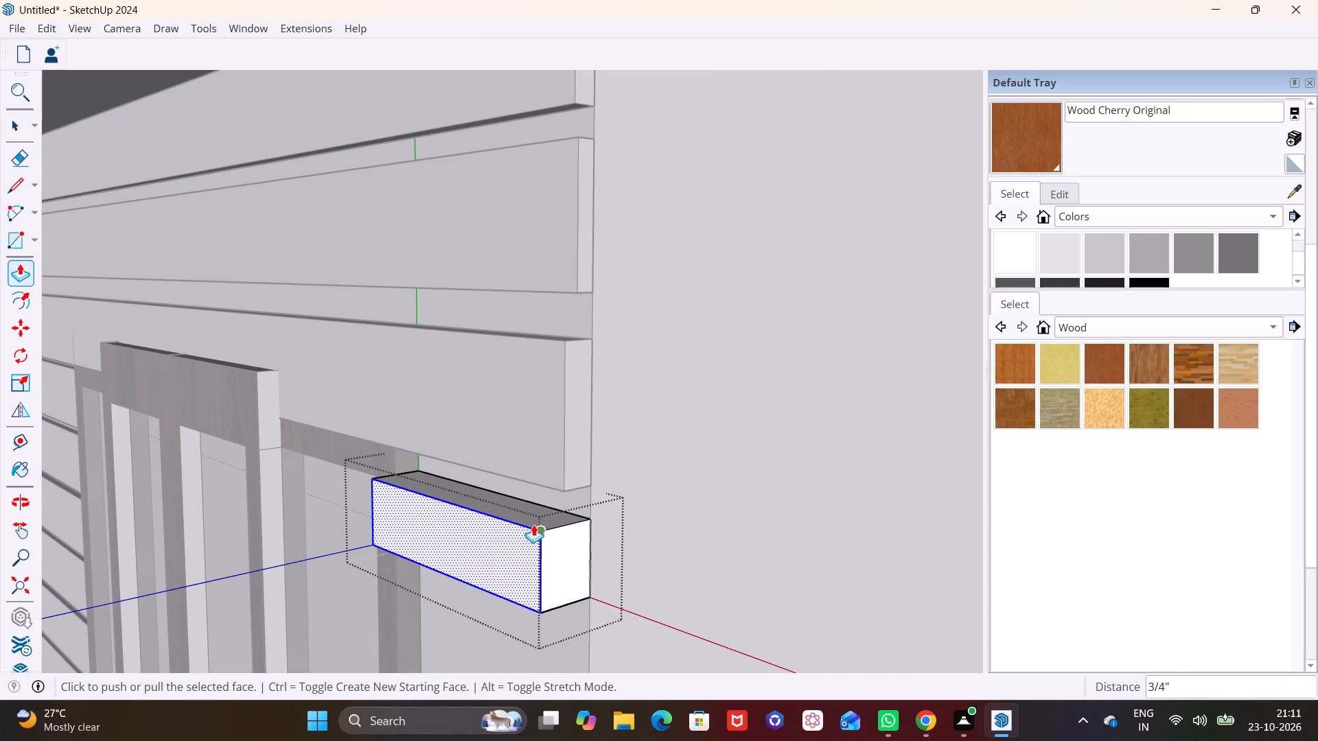
click(509, 544)
drag(500, 541, 520, 532)
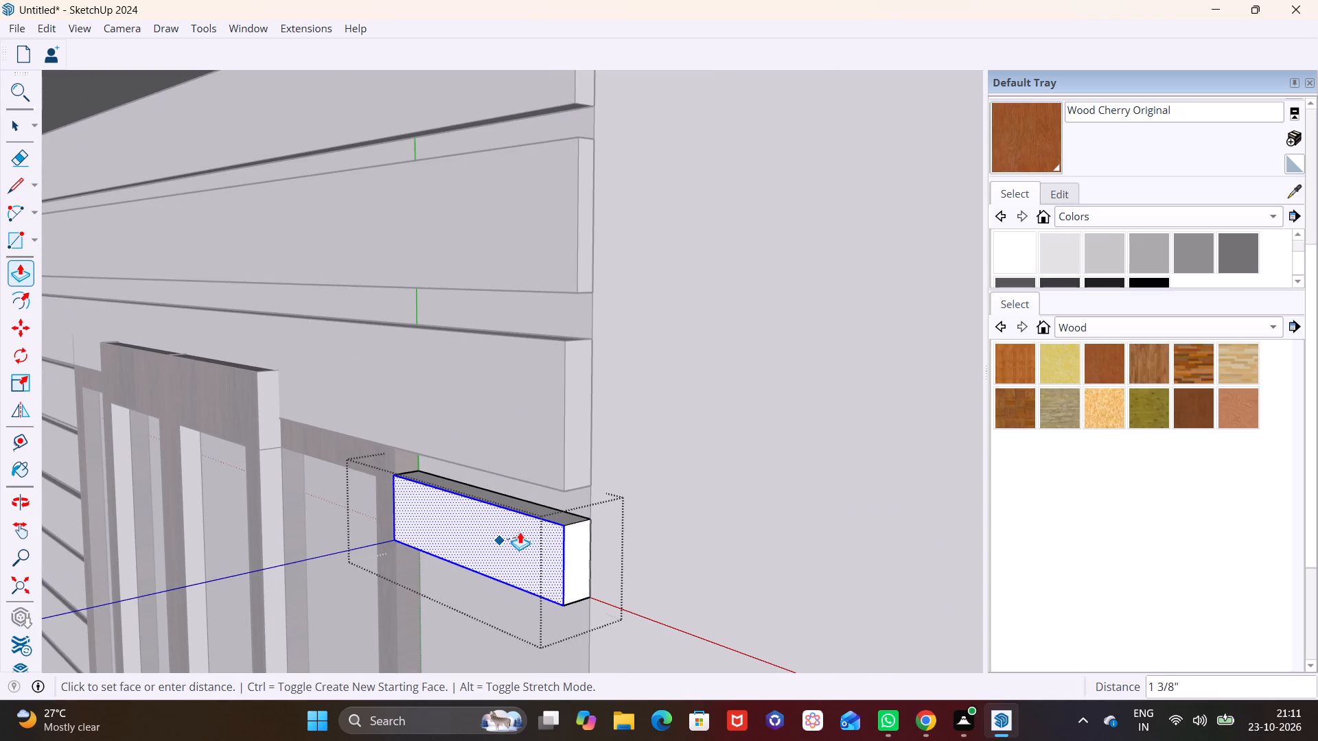
drag(520, 532, 529, 528)
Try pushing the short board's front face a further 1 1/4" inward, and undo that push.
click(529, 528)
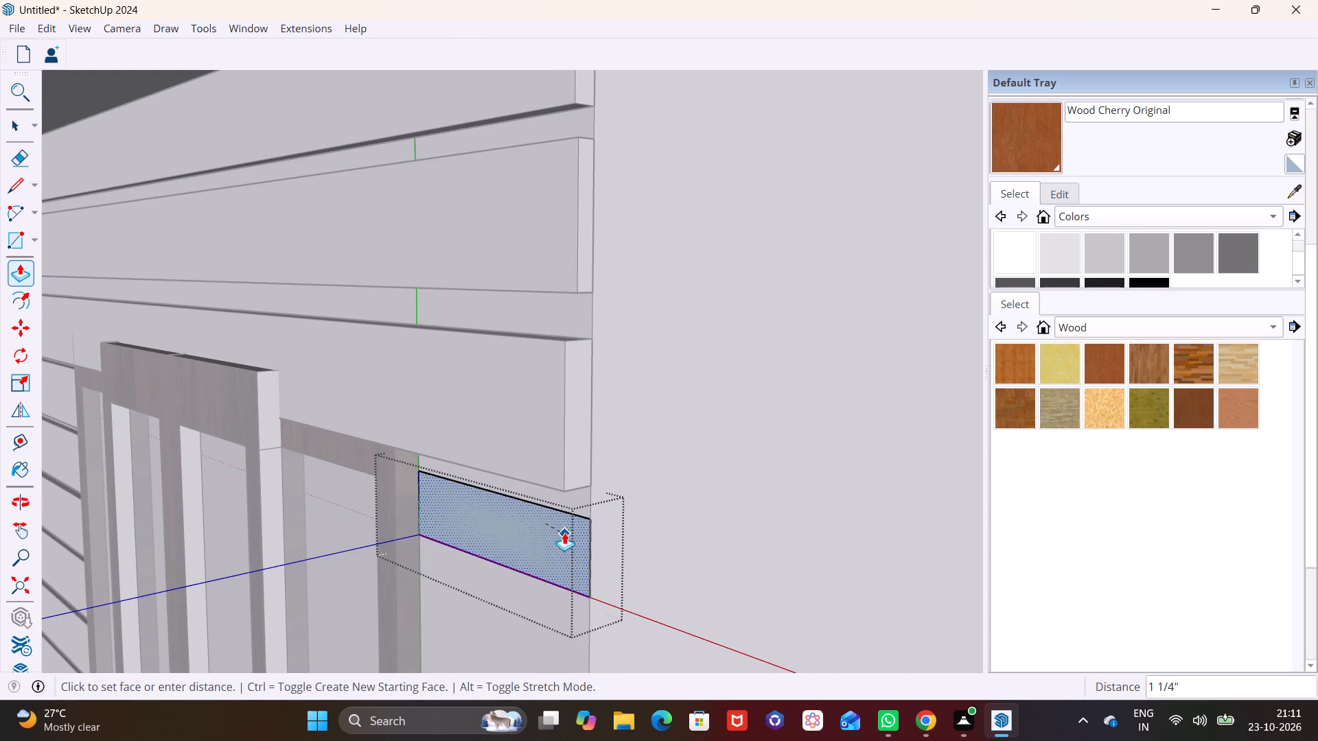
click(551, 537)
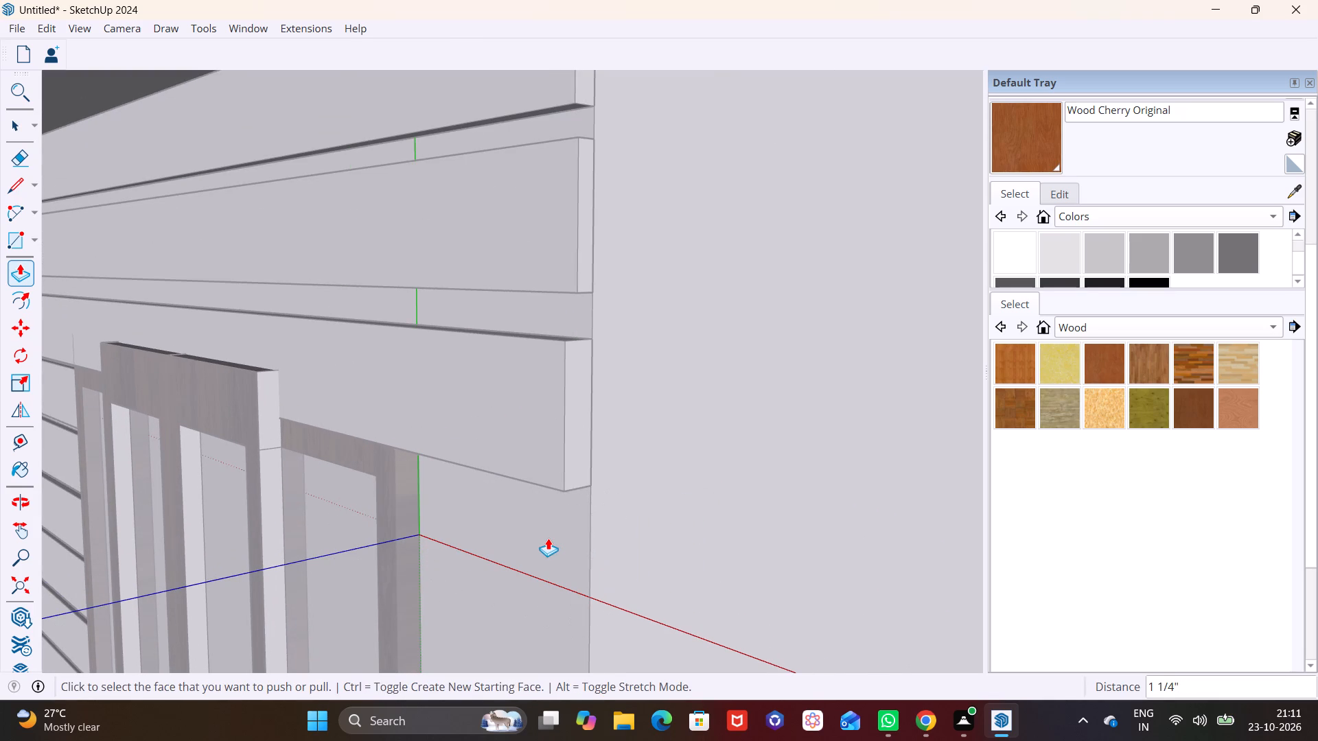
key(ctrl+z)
Move the second long board straight up along the wall edge, leaving only a narrow gap below the top board.
key(space)
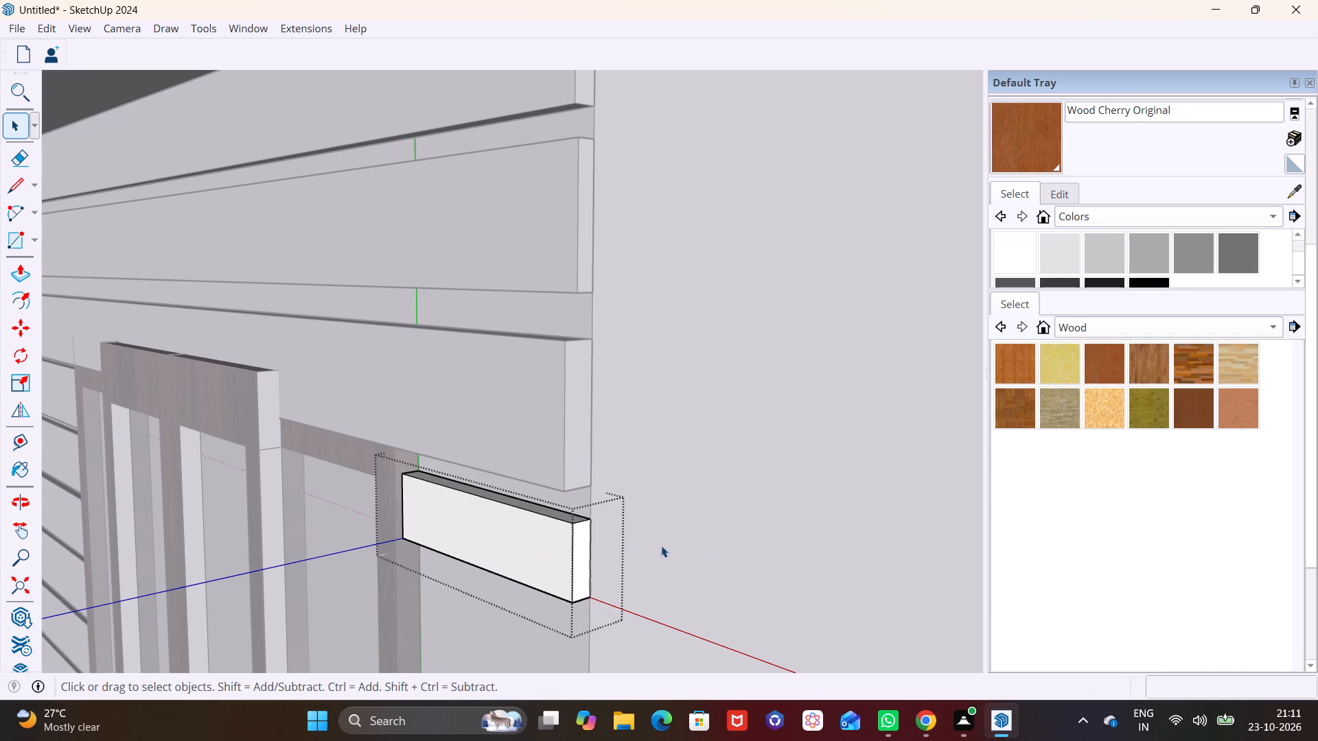
click(716, 528)
scroll(688, 531, down, 4)
middle_drag(645, 524, 812, 471)
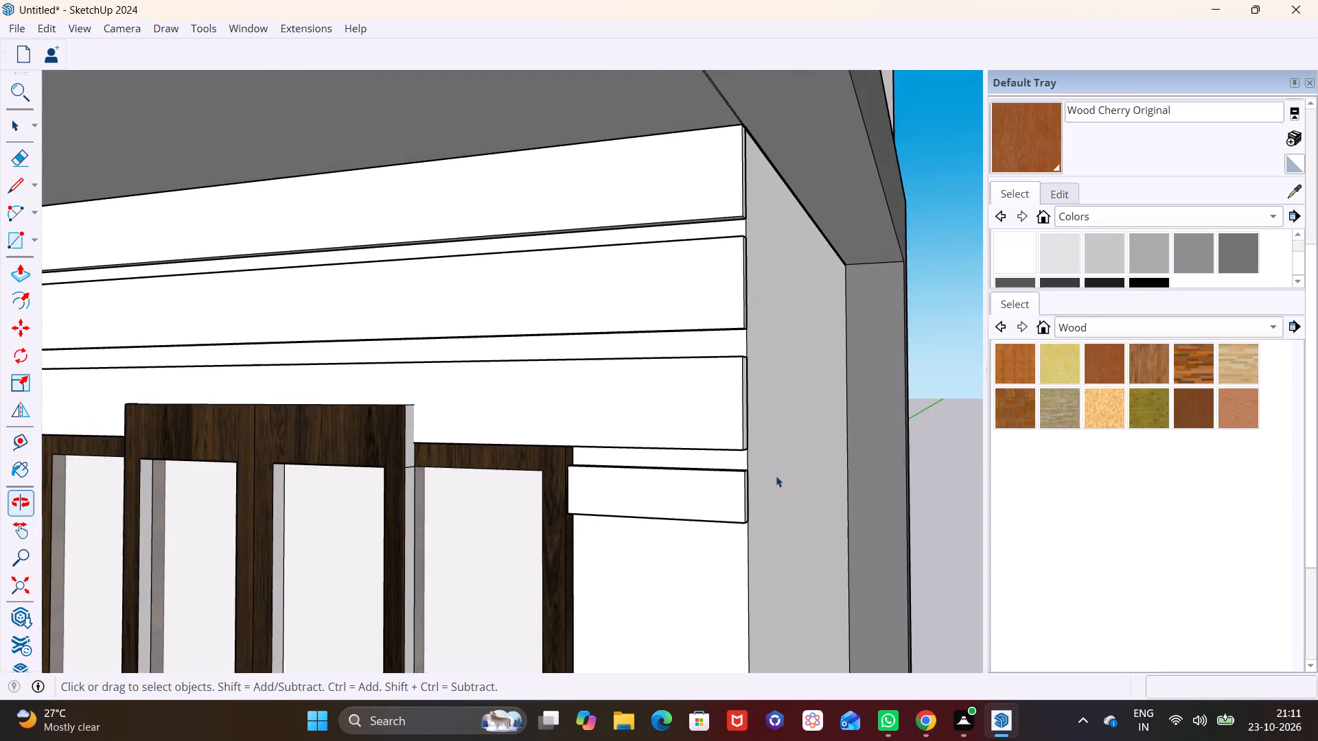
scroll(732, 461, up, 2)
middle_drag(709, 454, 573, 545)
scroll(660, 381, down, 2)
shift+middle_drag(660, 376, 644, 435)
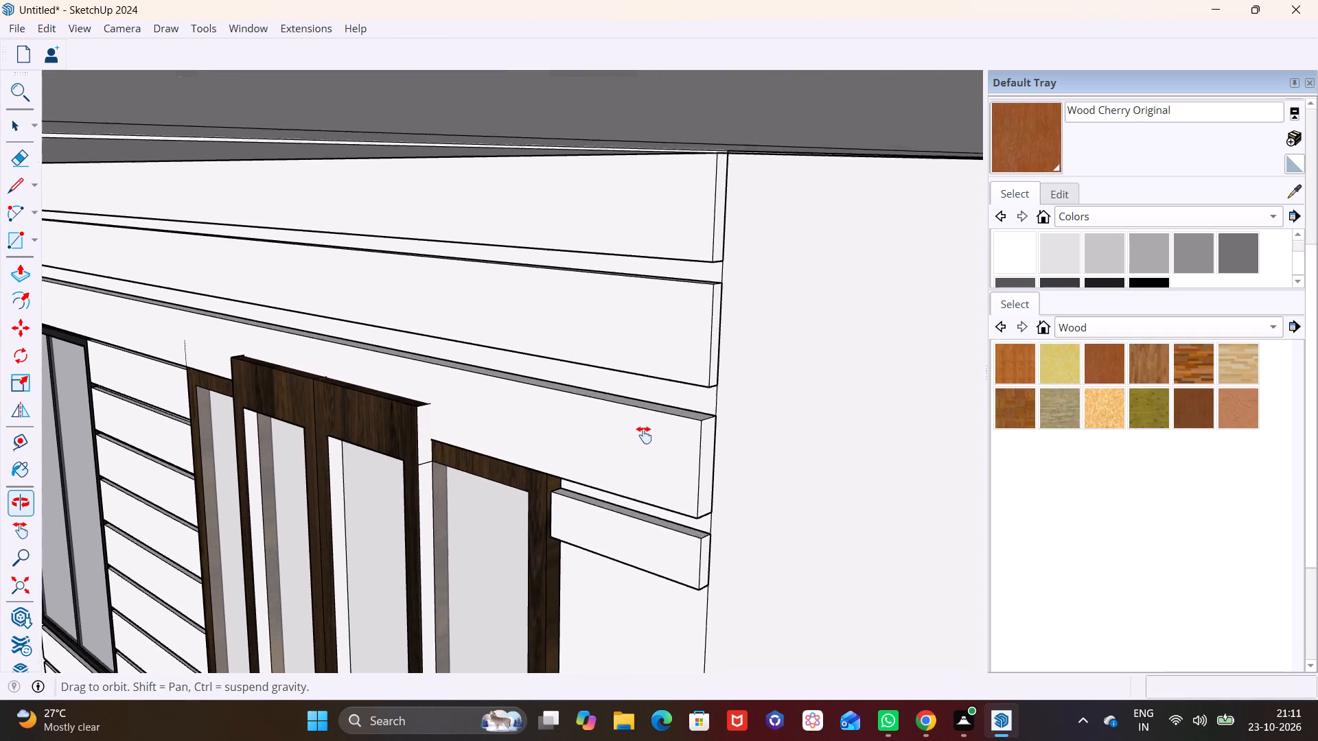
shift+middle_drag(644, 435, 603, 525)
click(664, 414)
middle_drag(670, 402, 638, 375)
scroll(651, 373, up, 5)
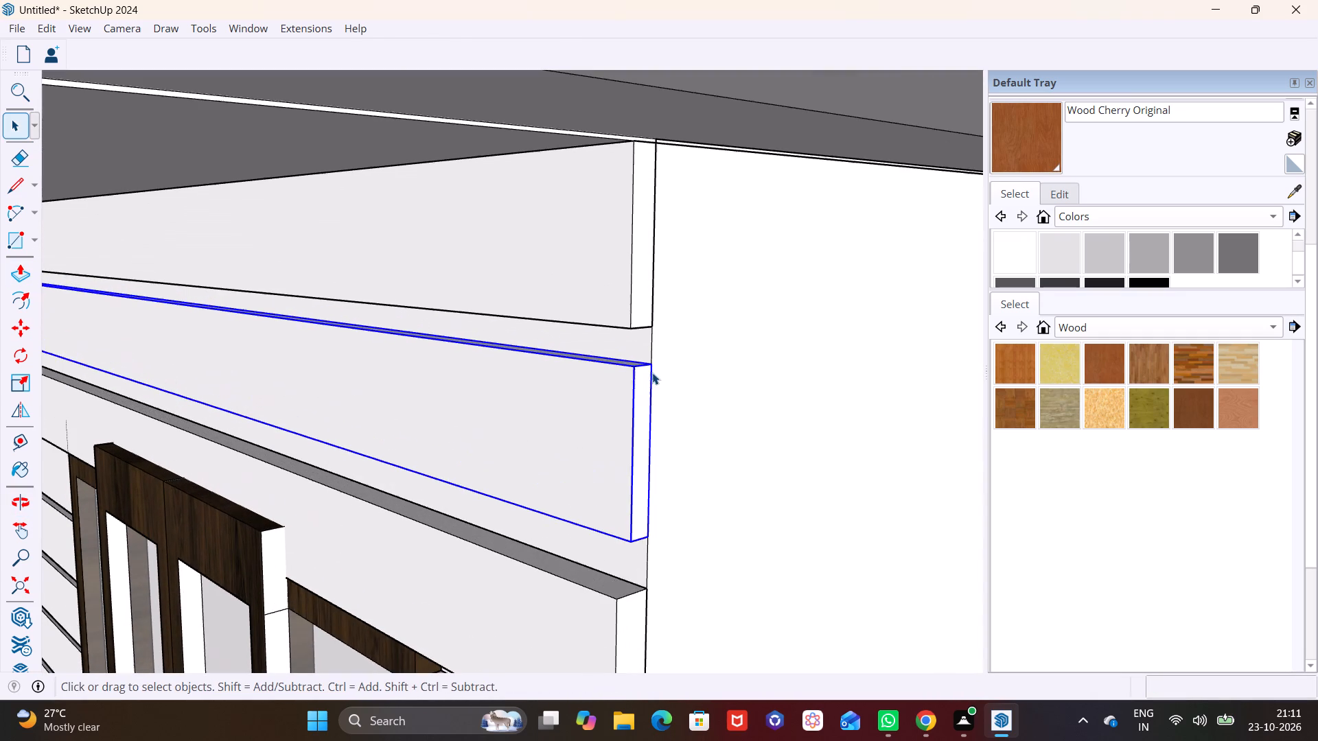
key(m)
click(654, 363)
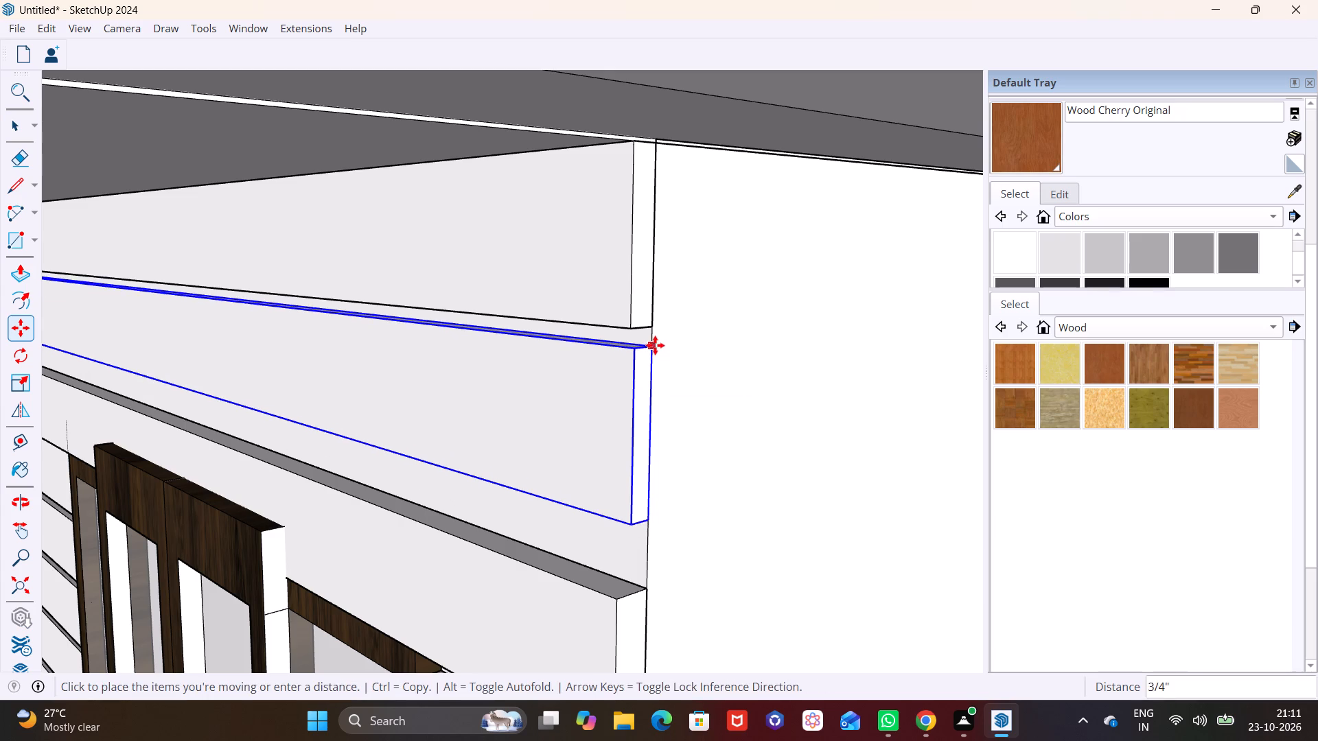
click(656, 339)
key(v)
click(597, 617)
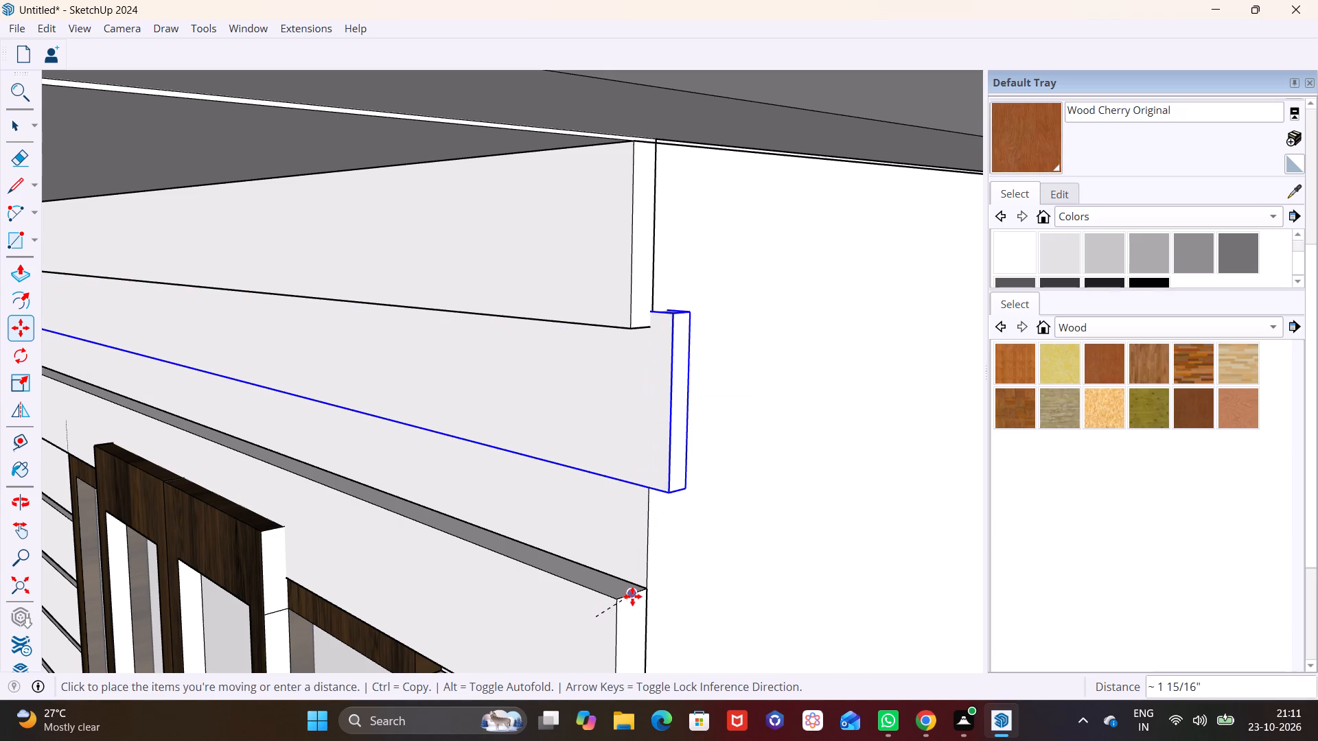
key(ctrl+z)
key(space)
Move the third long board up about 2 5/16" along the wall edge, narrowing the gap below the second board.
click(601, 616)
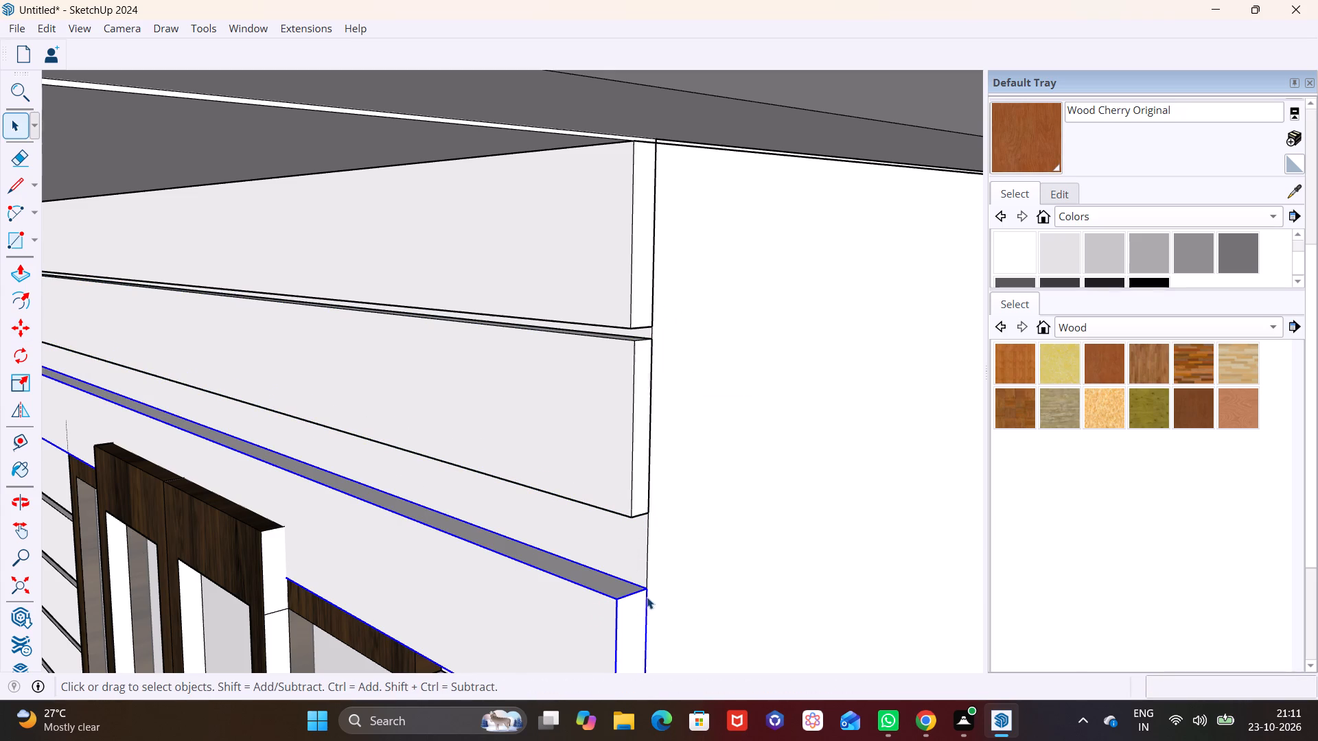
key(m)
click(643, 590)
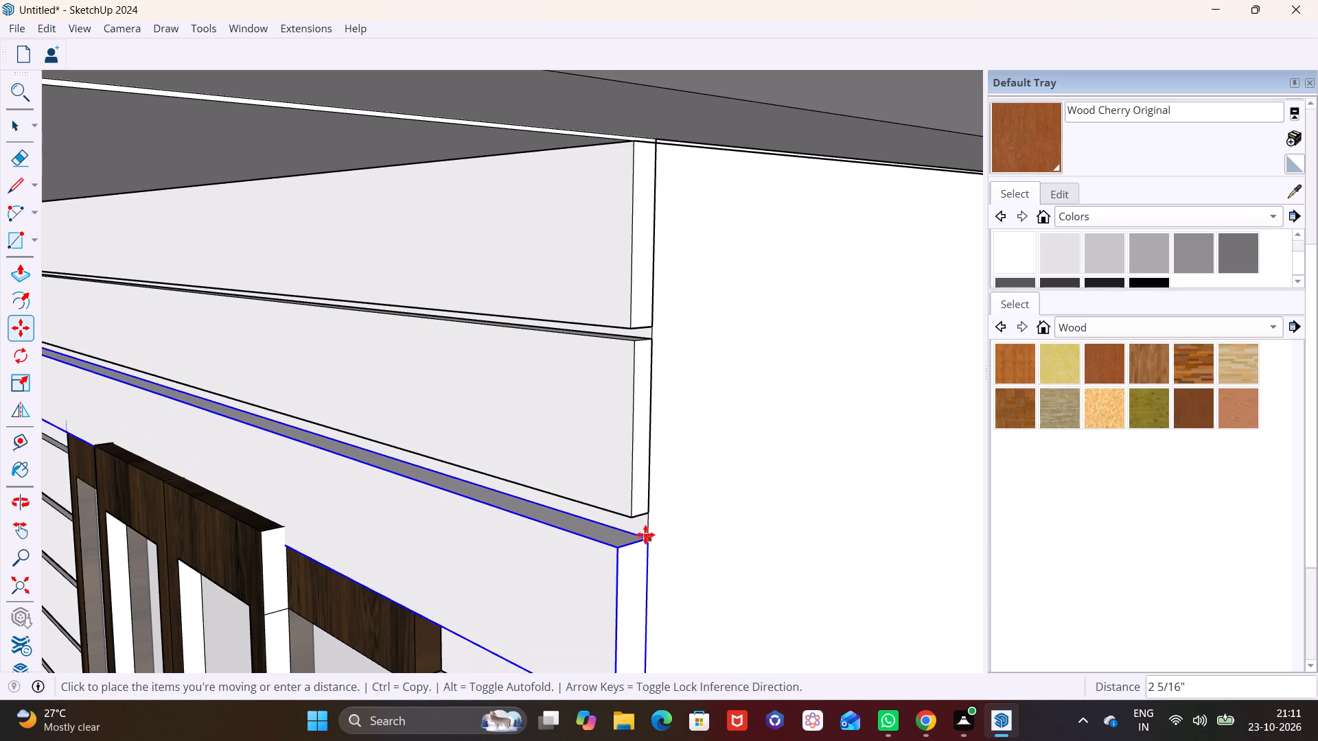
click(645, 532)
Move the short board beside the sliding door up along the wall edge, close beneath the third long board.
scroll(732, 559, down, 5)
shift+middle_drag(699, 563, 707, 497)
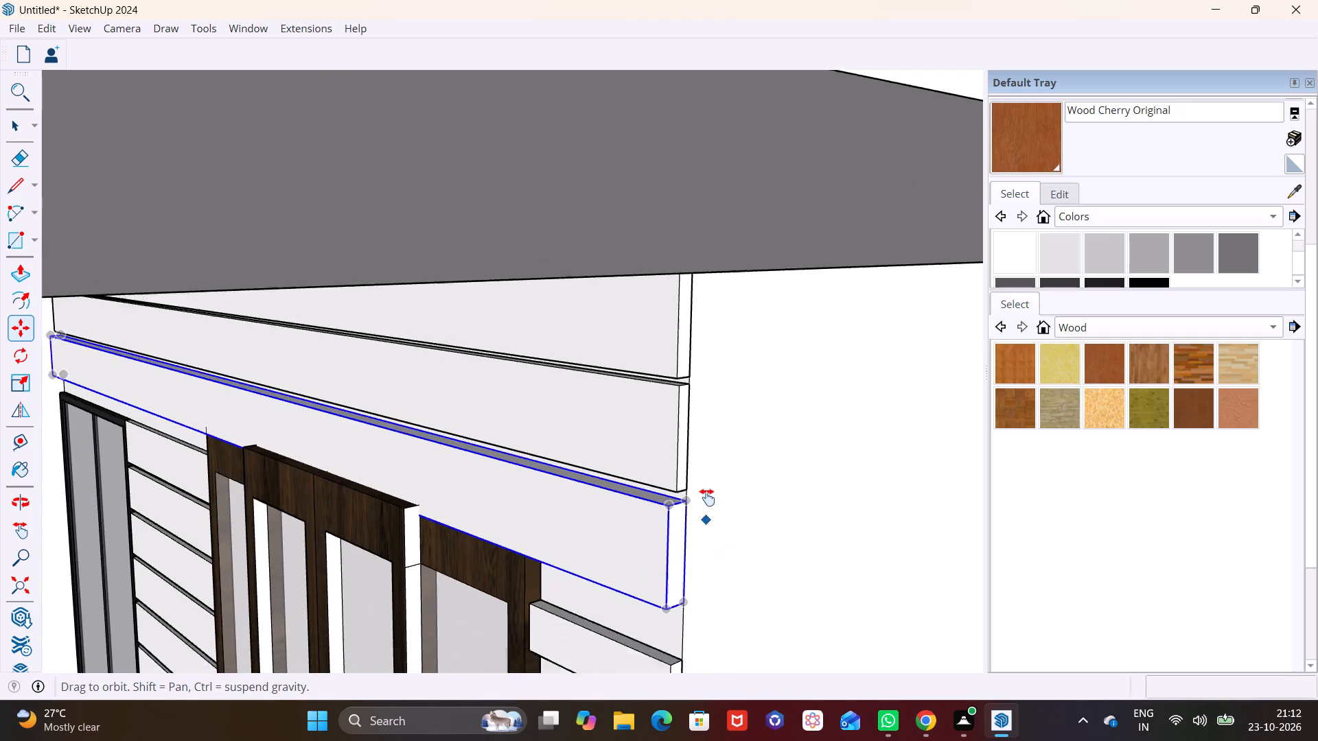
shift+middle_drag(707, 497, 702, 363)
middle_drag(708, 508, 711, 451)
key(space)
click(653, 498)
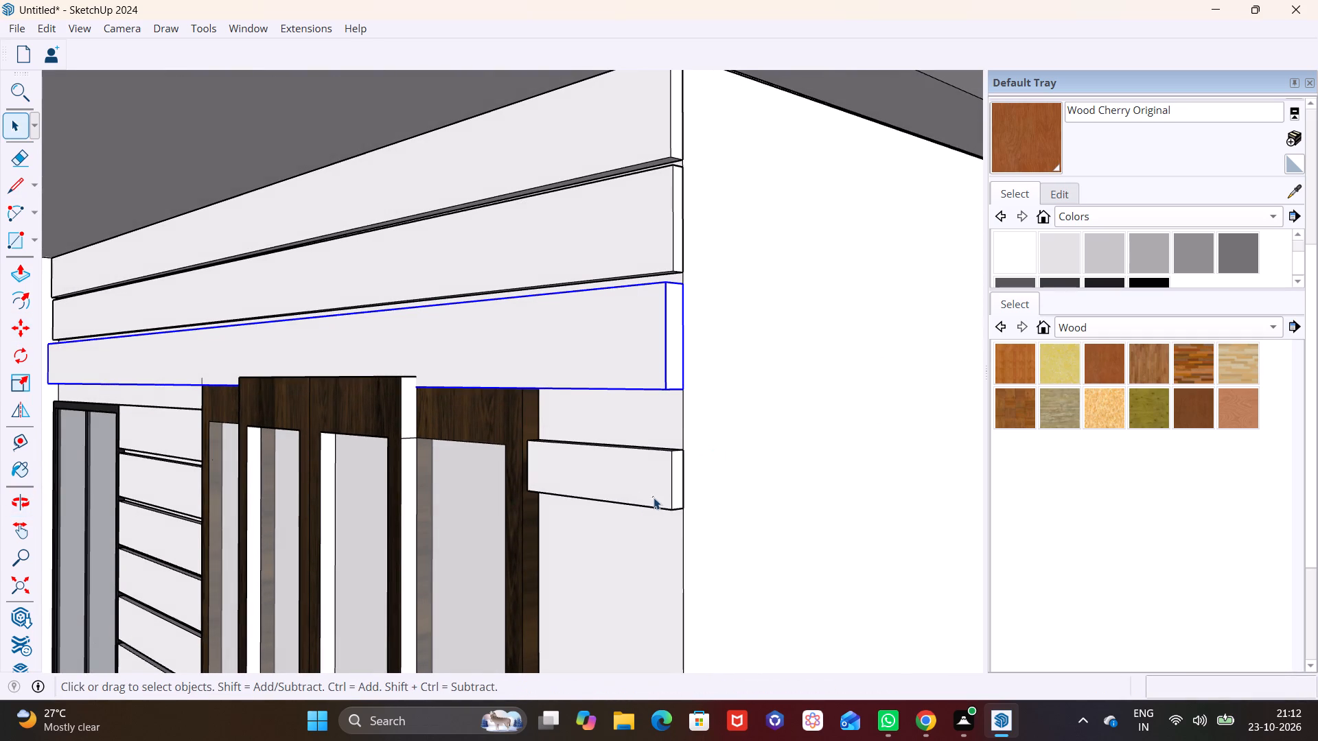
scroll(658, 489, up, 5)
key(m)
click(698, 423)
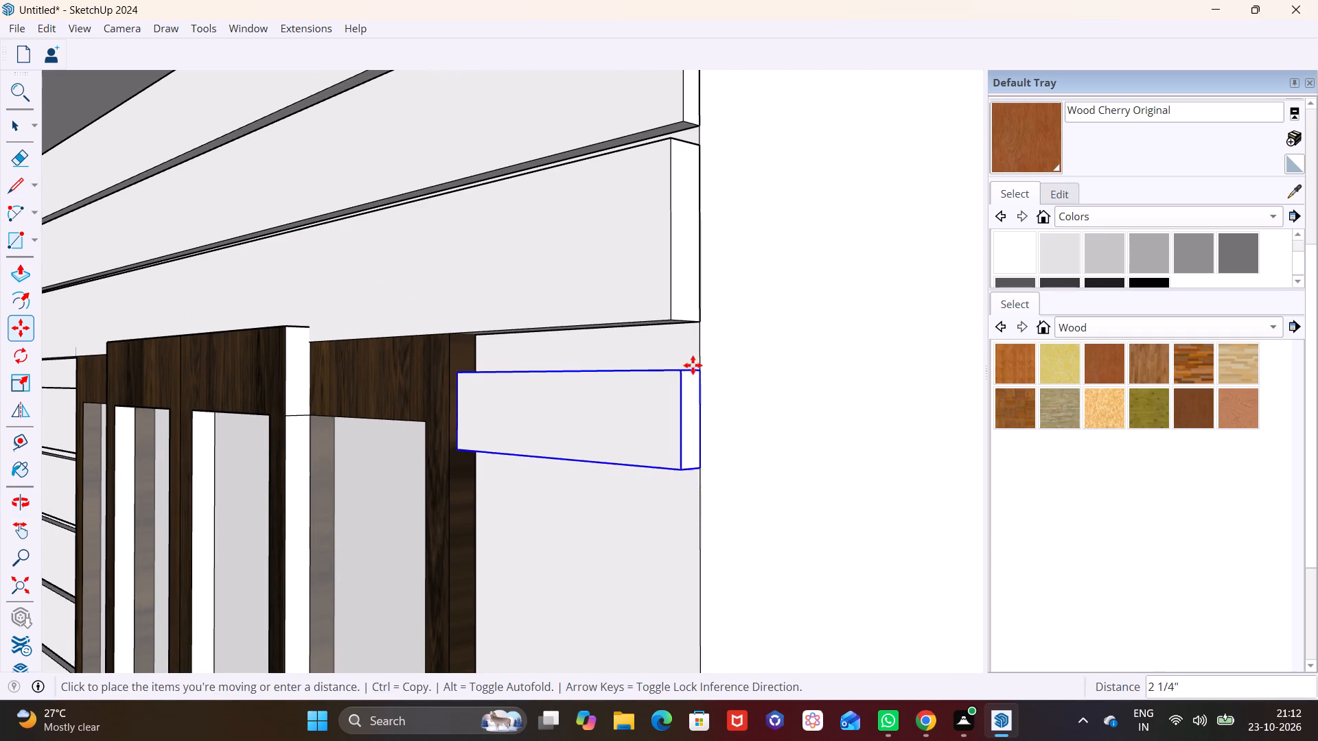
click(700, 338)
Copy the short board about 4 7/16" straight down along the wall's outer edge, beside the sliding door frame.
middle_drag(535, 294, 135, 244)
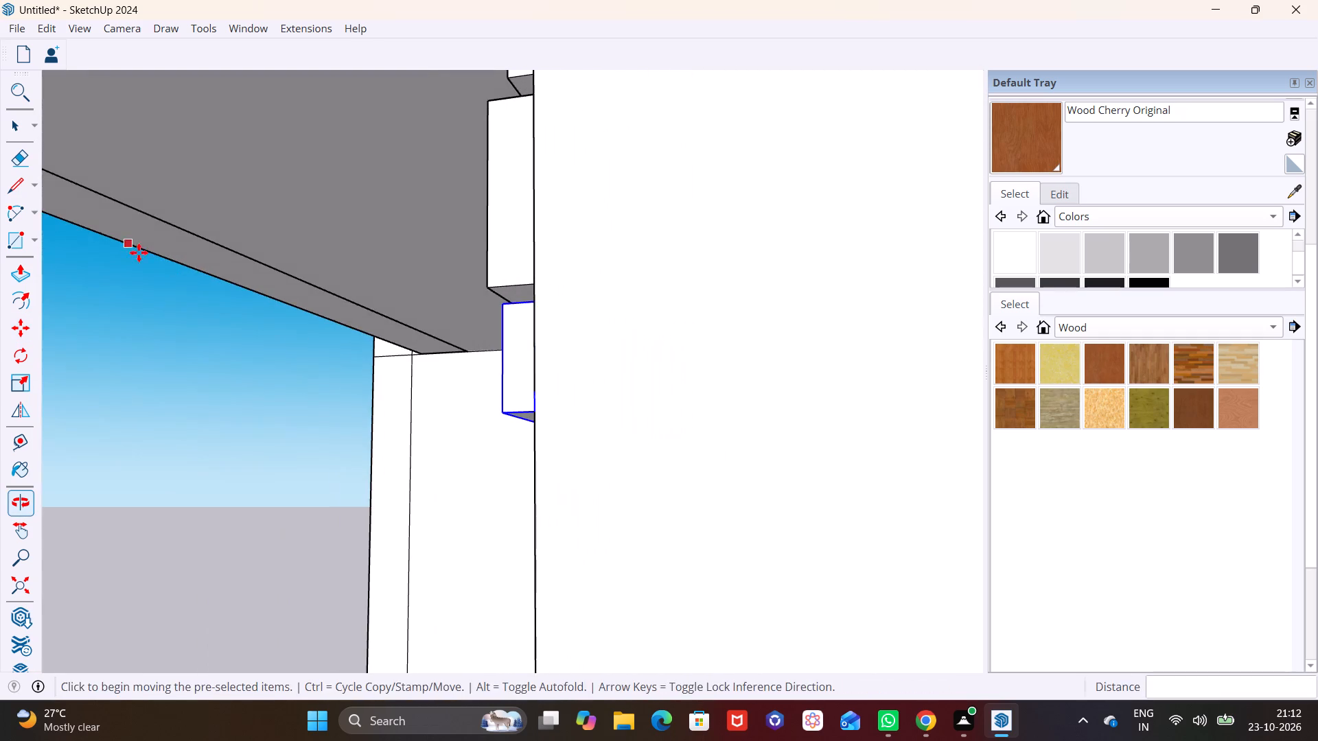
middle_drag(172, 277, 472, 375)
shift+middle_drag(553, 336, 513, 218)
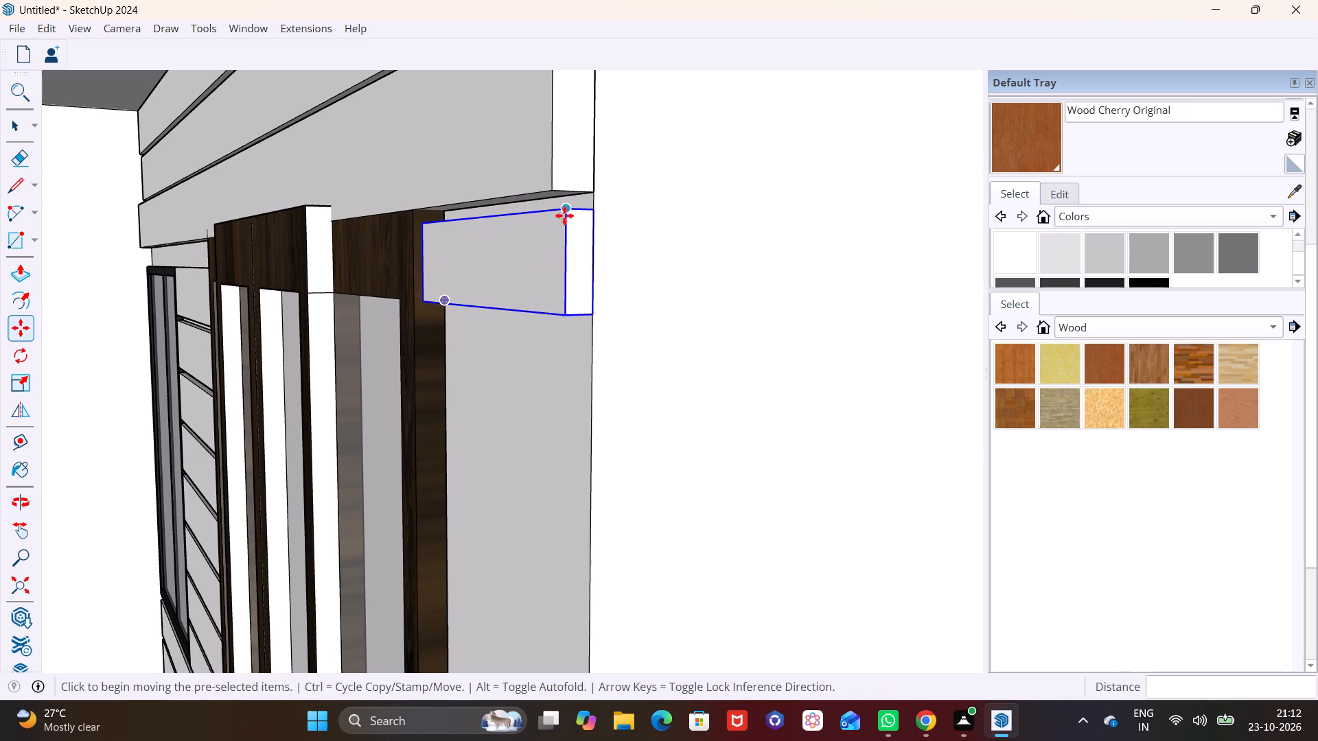
click(590, 211)
key(m)
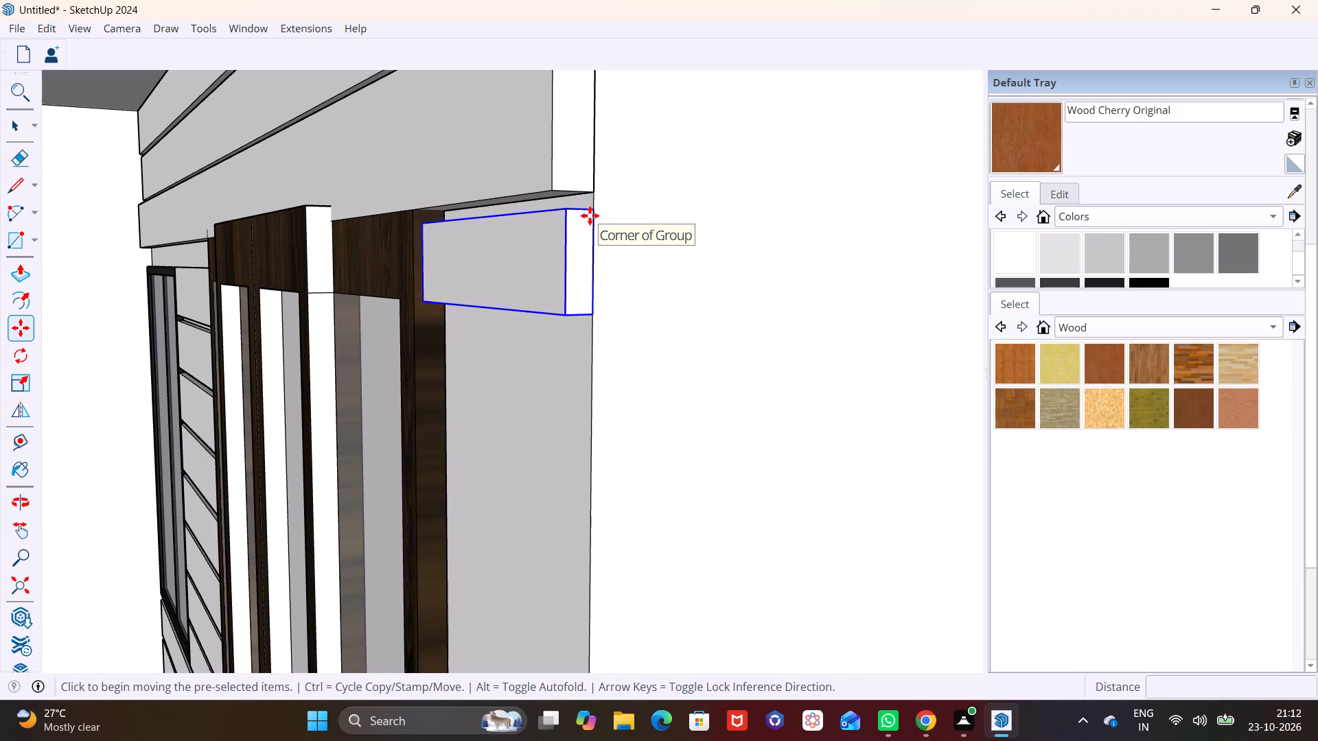
click(594, 206)
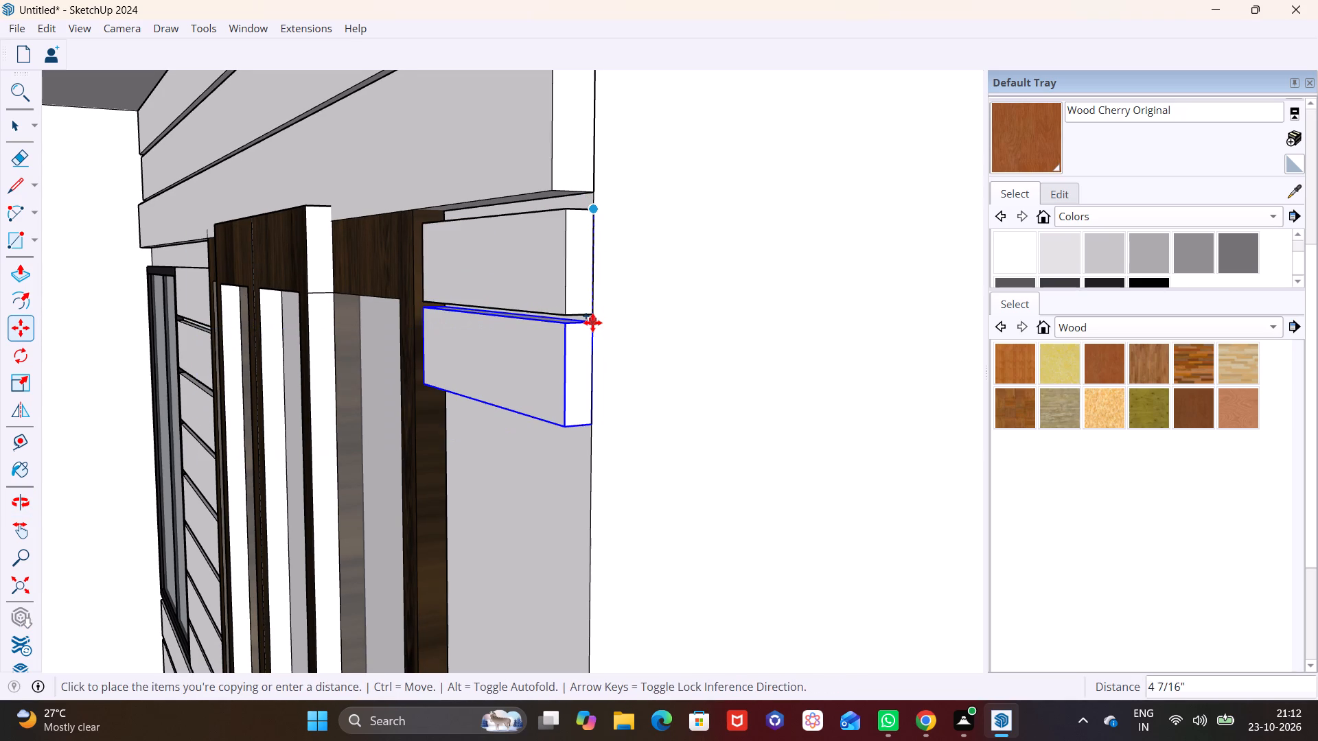
click(592, 322)
Copy the short board beside the sliding door three more times straight down the wall edge, about 4 1/2" to 4 11/16" apart.
click(588, 322)
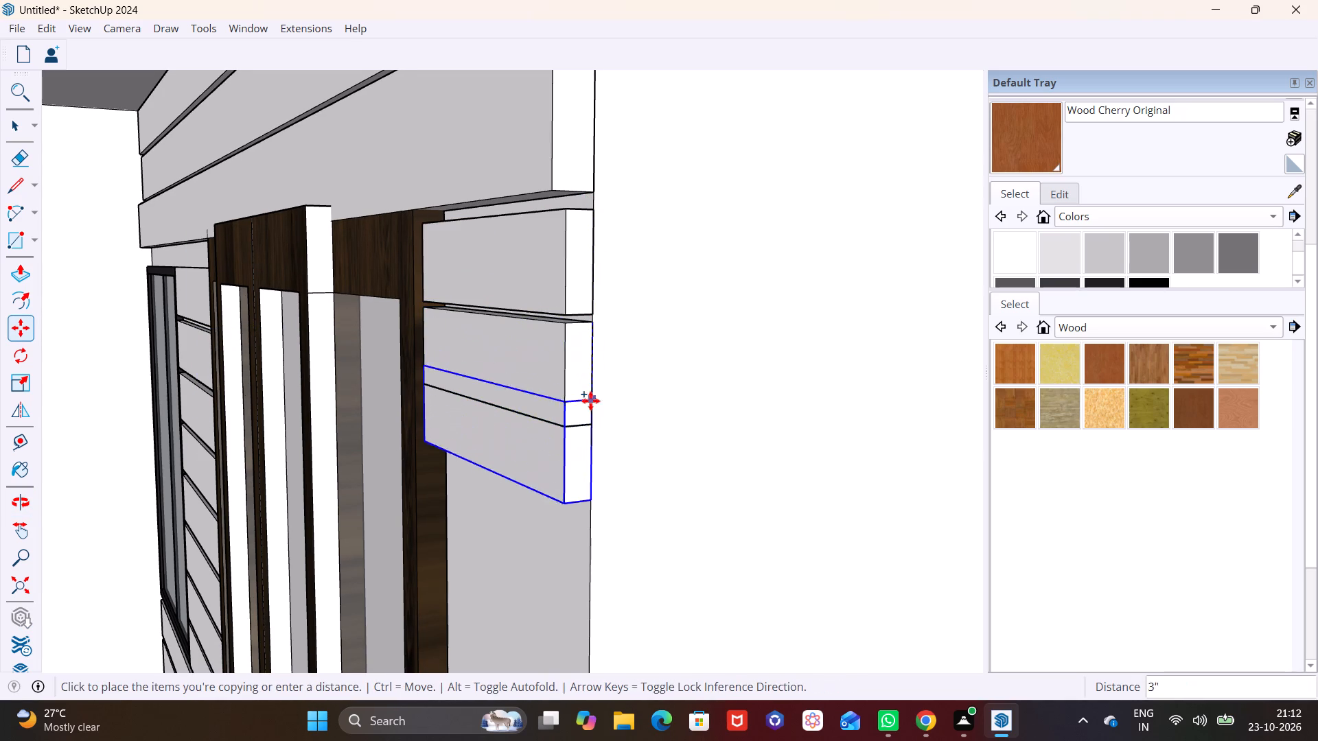
click(590, 436)
shift+middle_drag(588, 436, 597, 222)
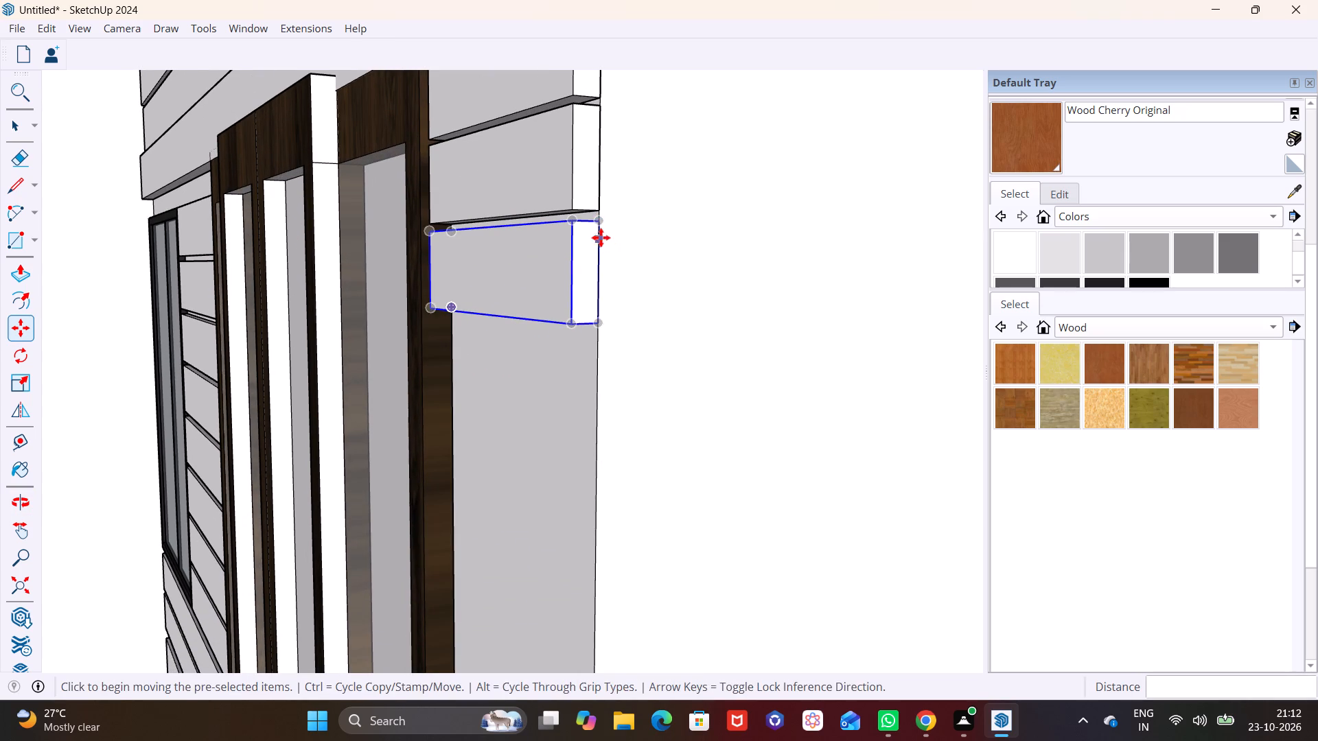
click(600, 224)
click(599, 338)
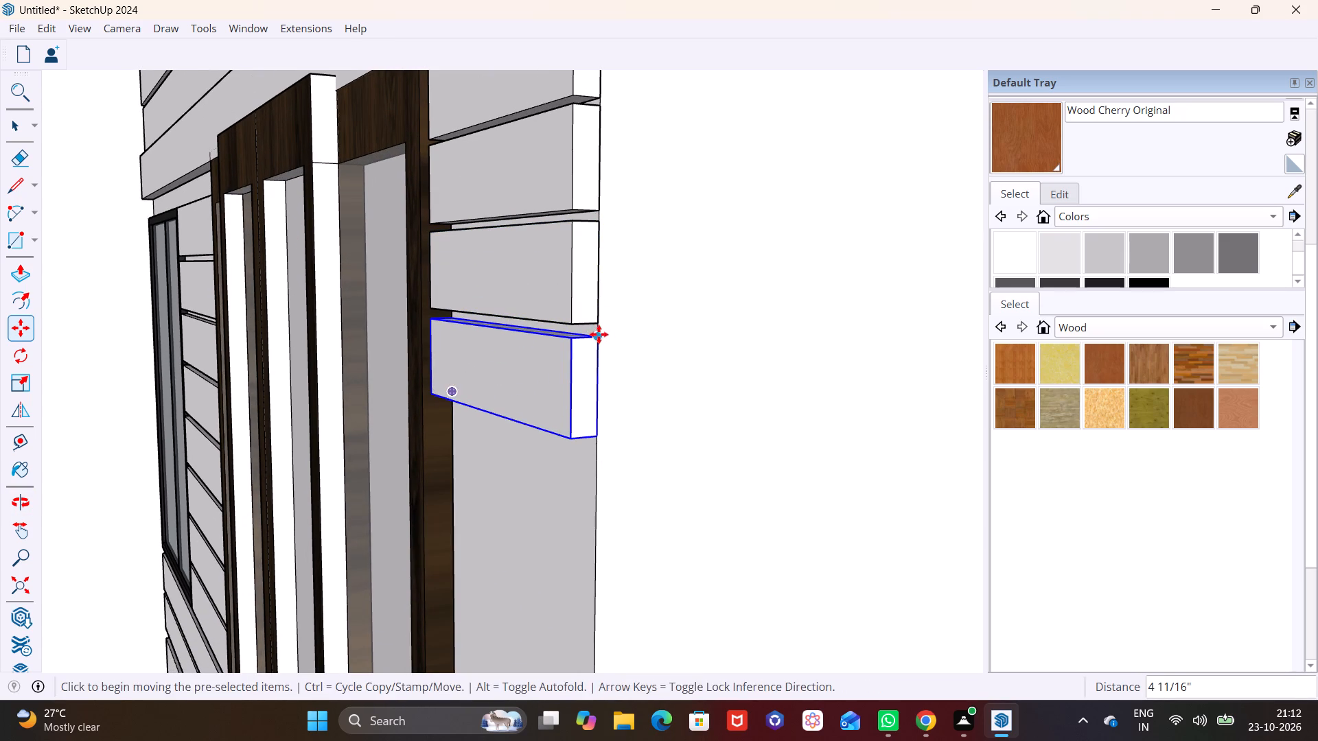
click(599, 334)
click(595, 445)
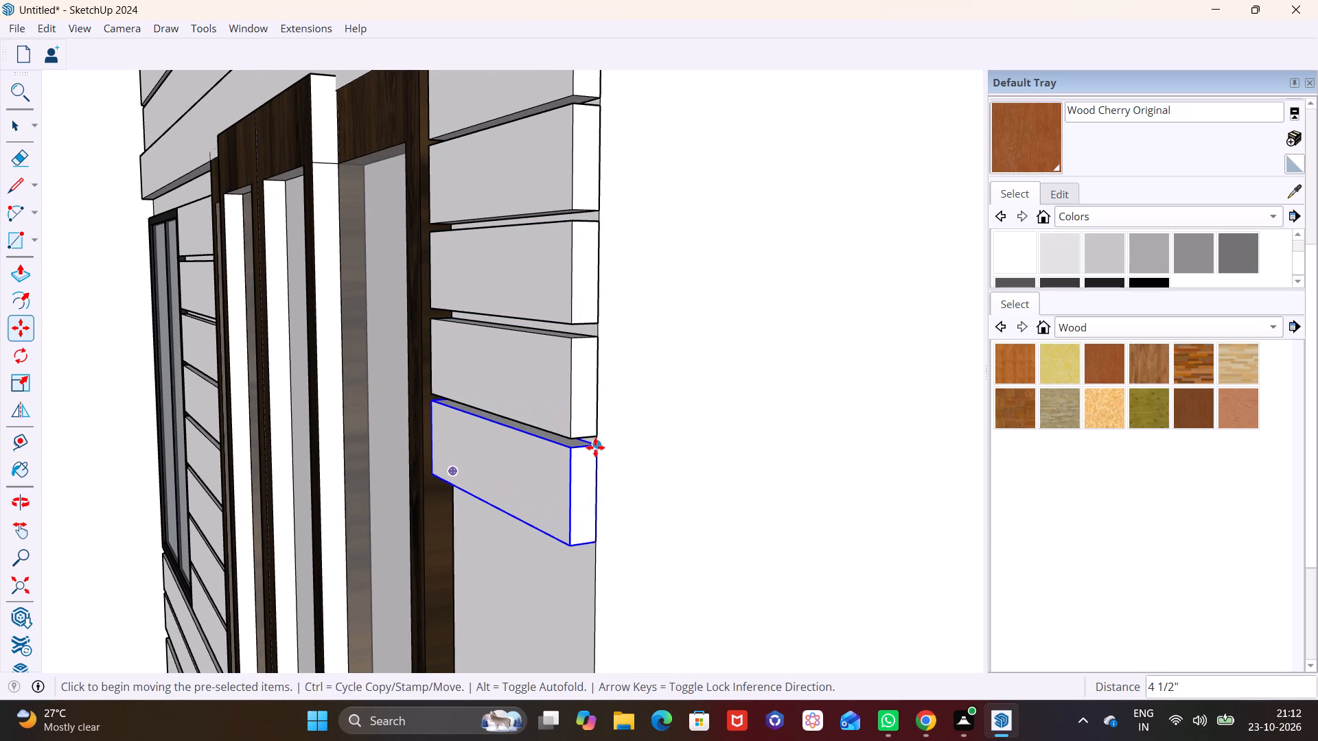
Continue the board row down the wall's outer edge with three further copies, each about 4 1/2" below the previous one.
click(595, 447)
scroll(598, 511, down, 2)
shift+middle_drag(594, 511, 575, 411)
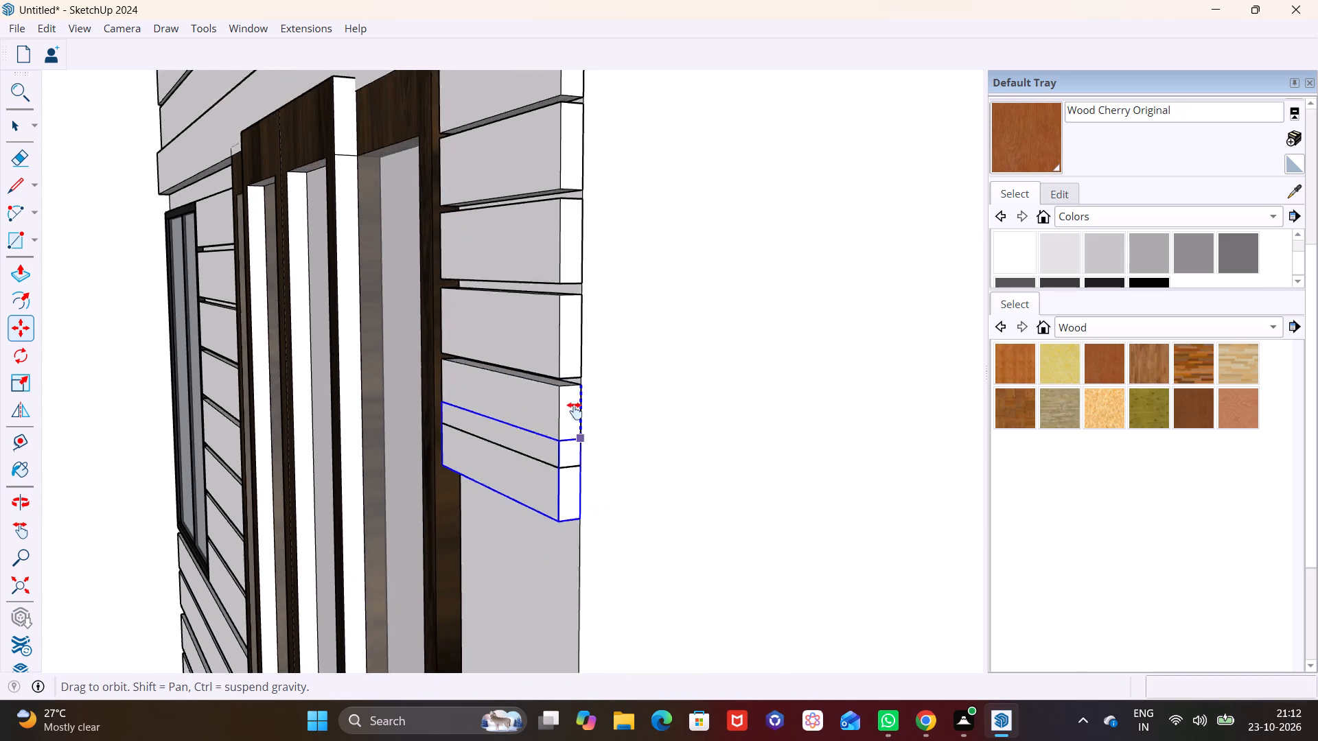
shift+middle_drag(575, 411, 566, 244)
click(565, 279)
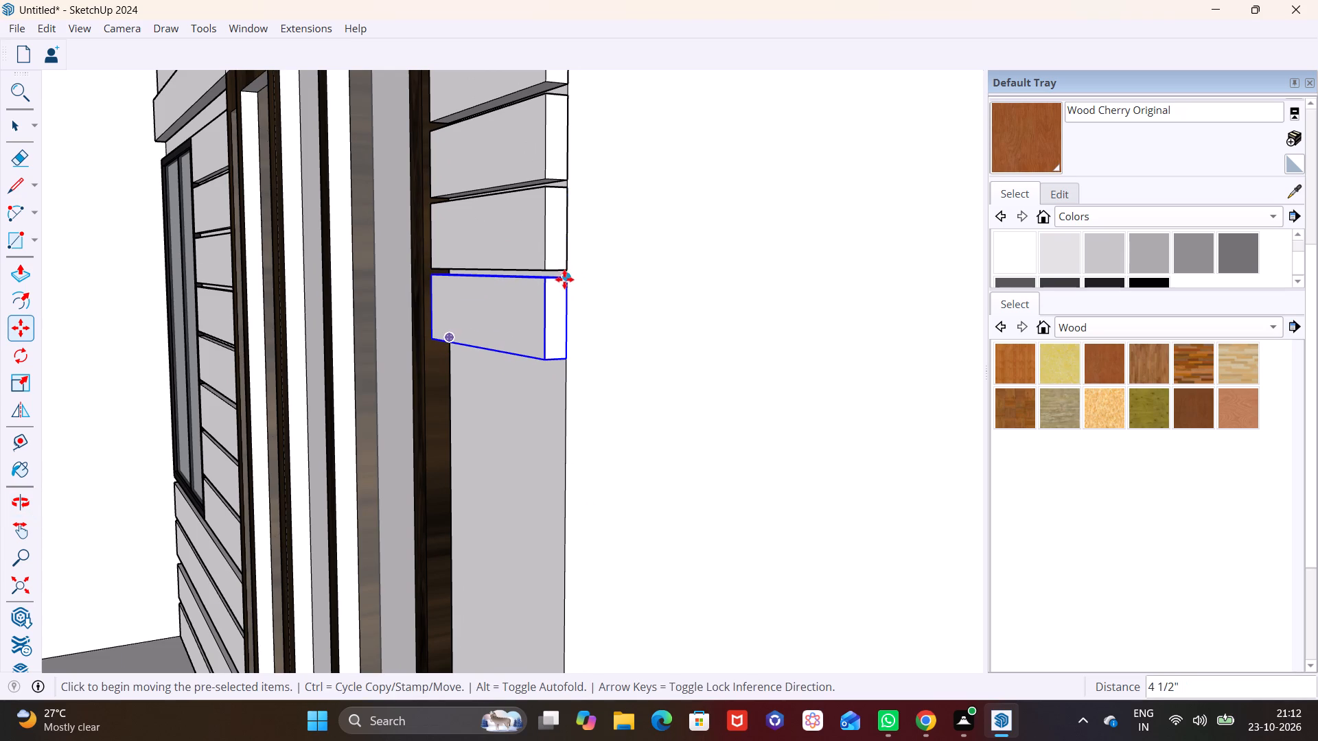
click(564, 277)
click(569, 366)
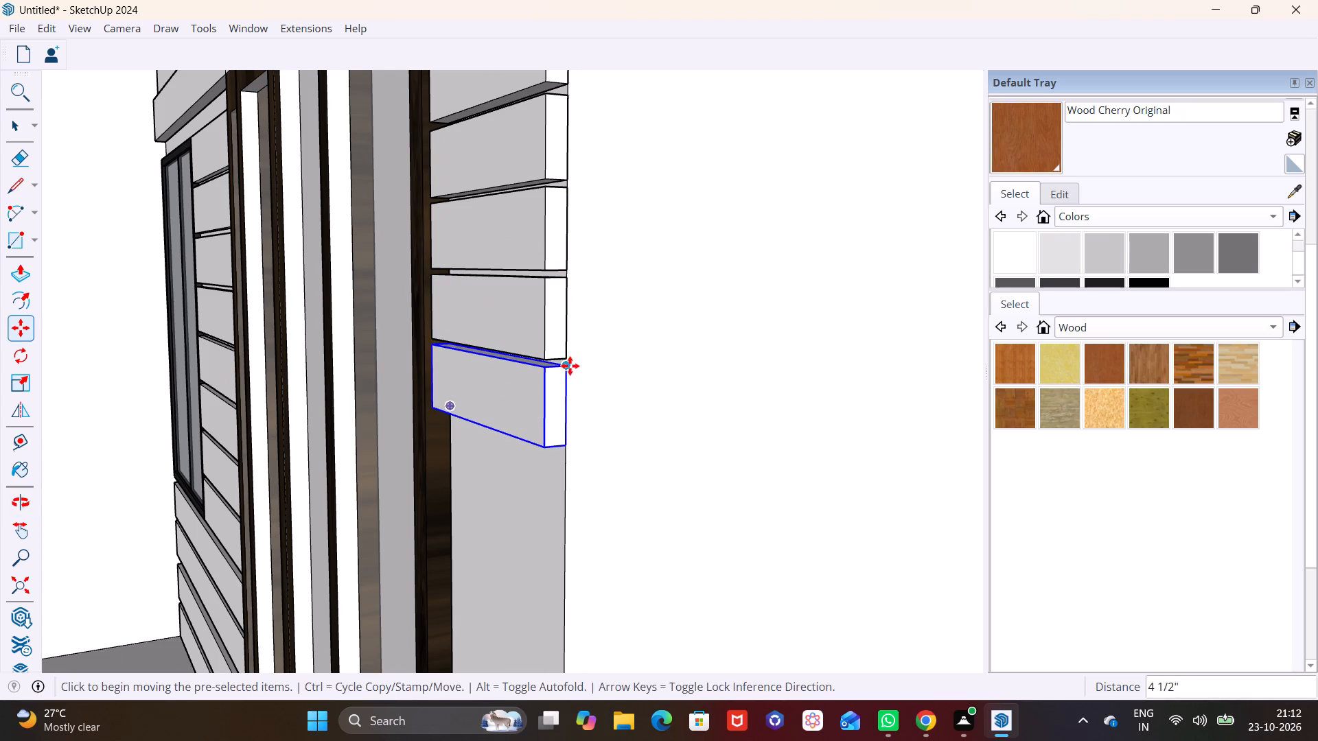
click(569, 364)
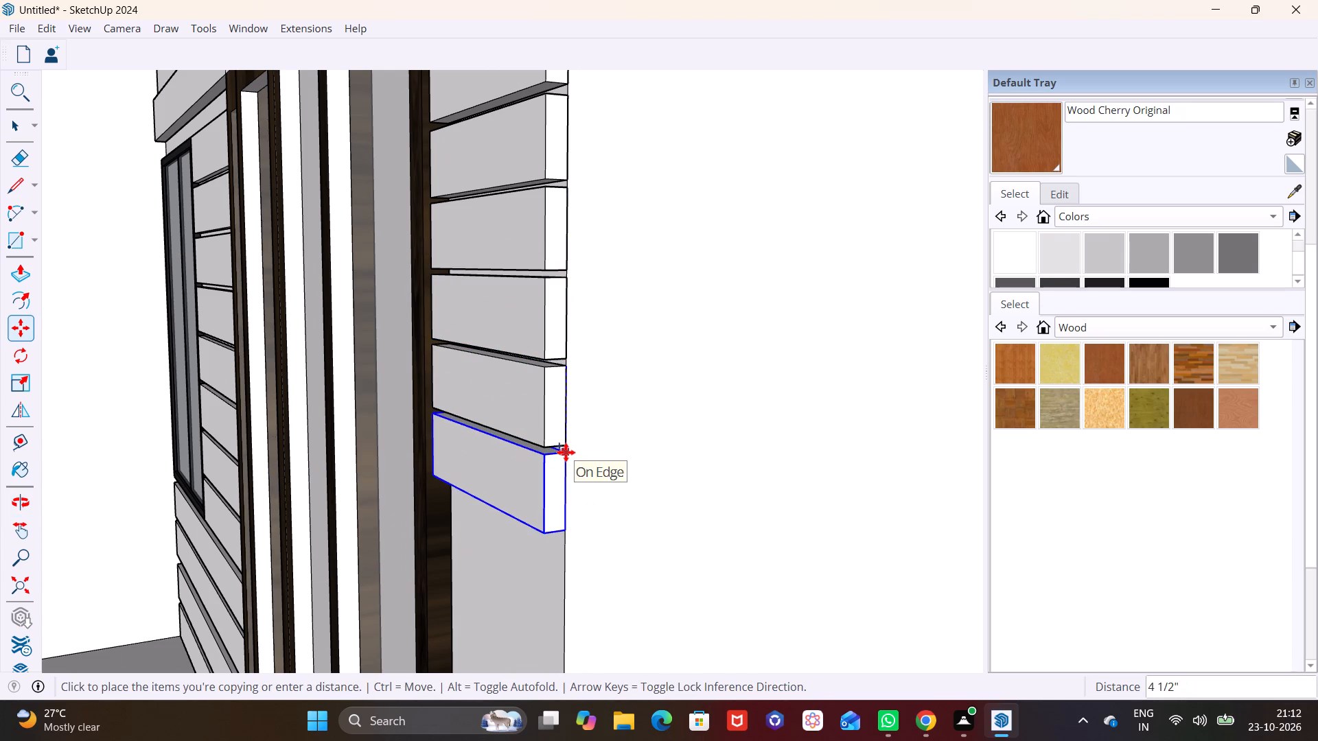
click(566, 452)
Add four more copies of the short board down the wall edge, keeping a narrow gap and about 4 7/16" spacing.
shift+middle_drag(571, 451, 588, 185)
shift+scroll(585, 250, up, 1)
click(578, 184)
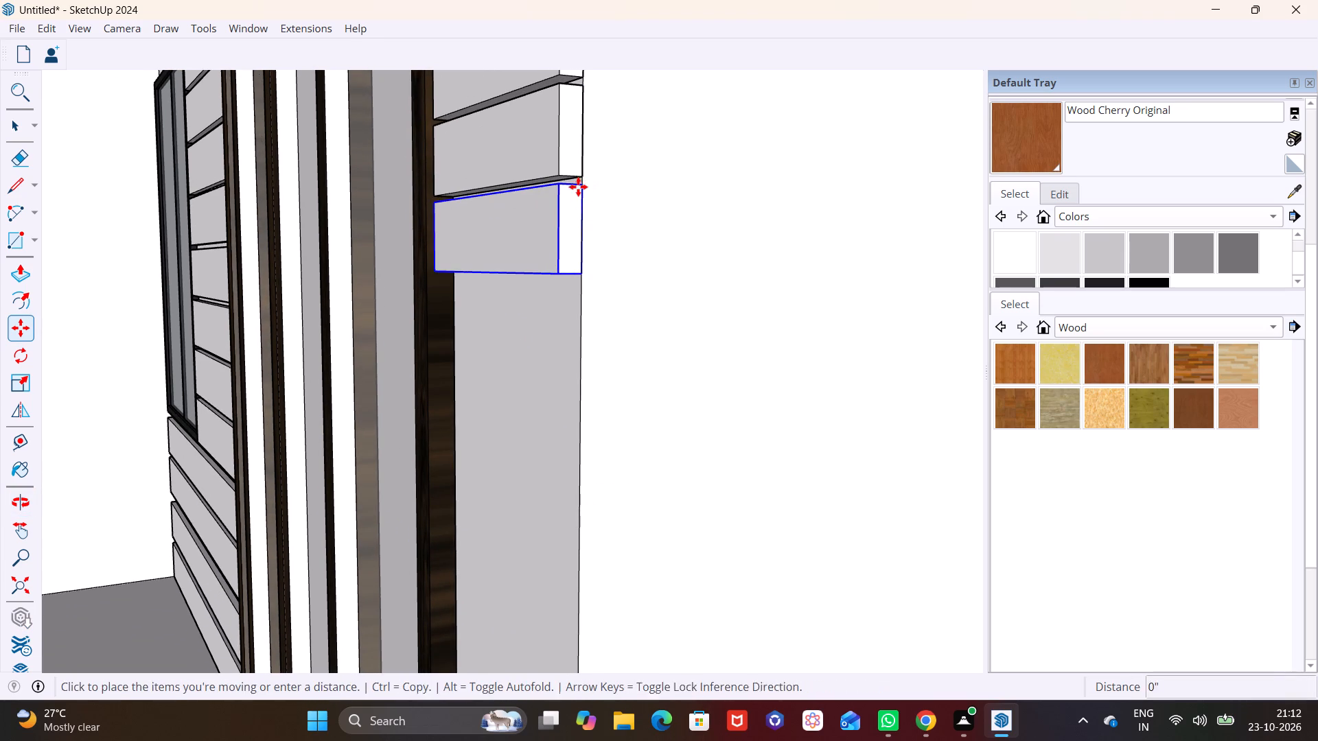
click(580, 285)
click(583, 285)
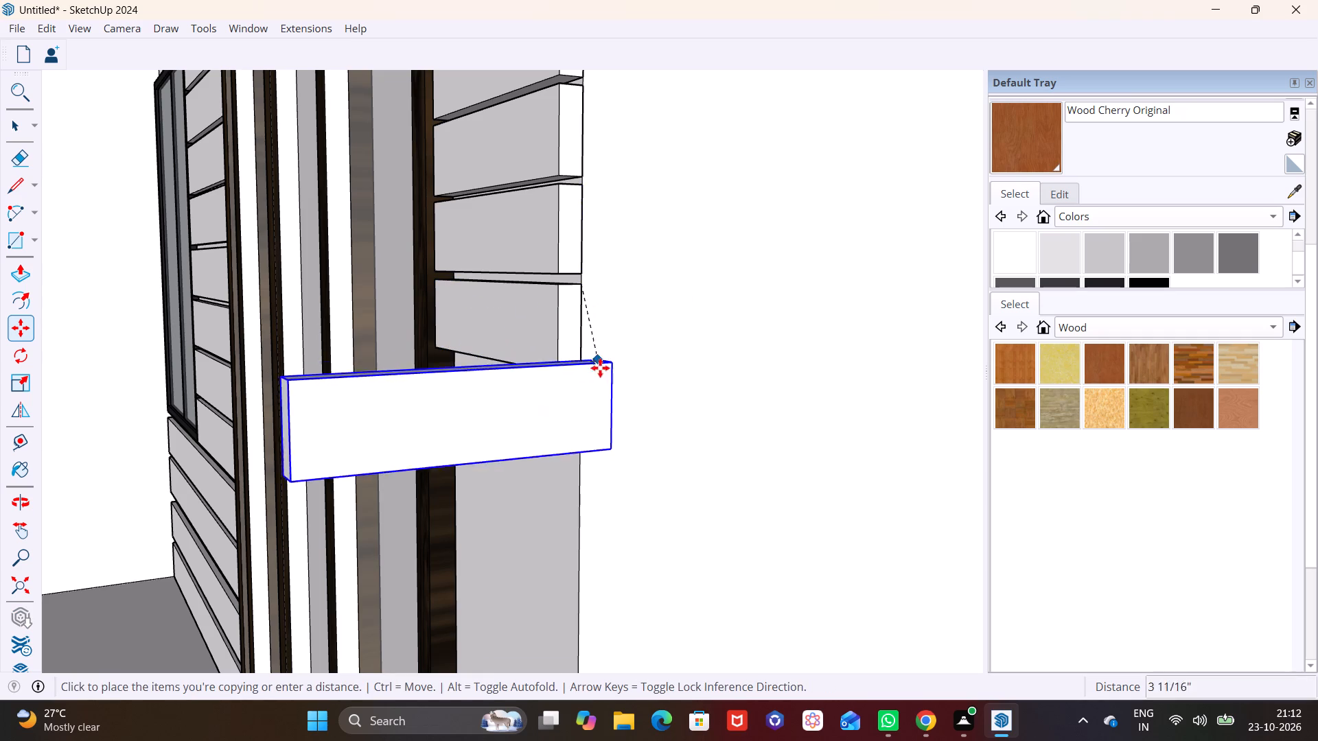
click(581, 382)
shift+middle_drag(578, 360, 583, 130)
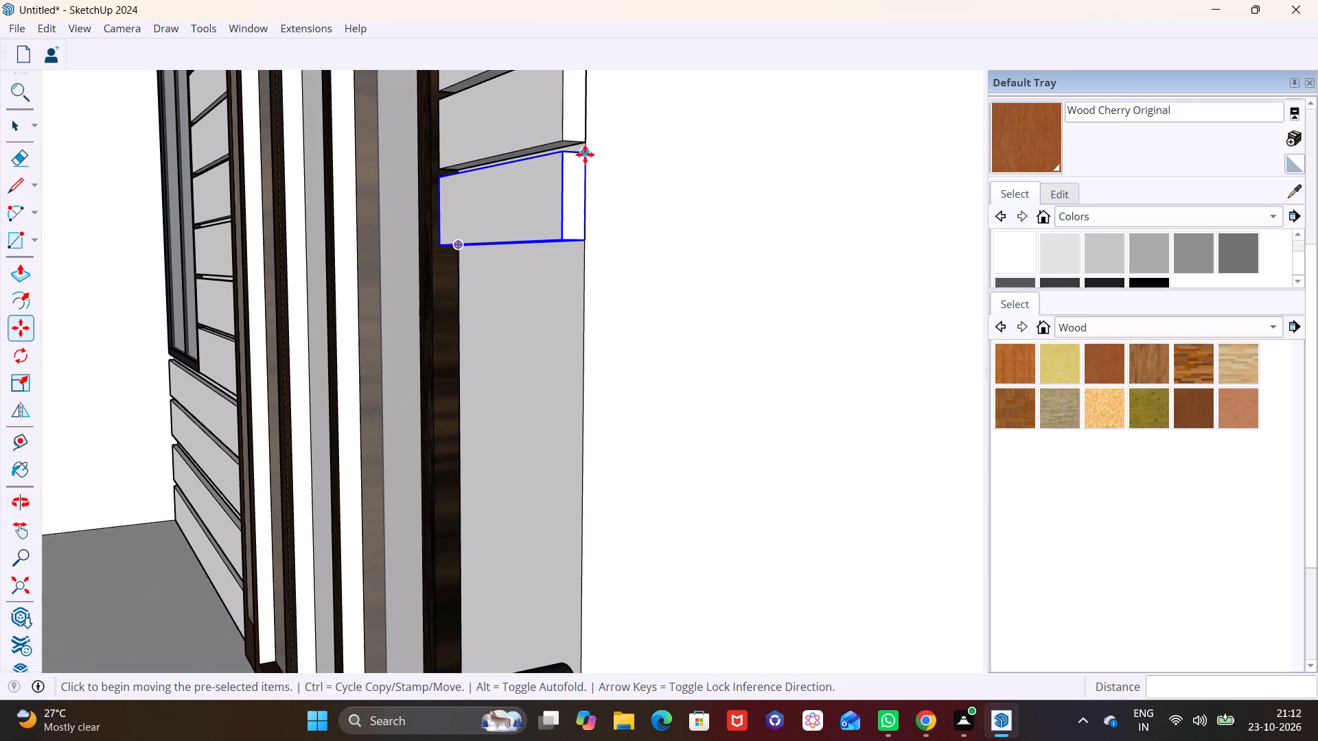
click(585, 153)
click(582, 251)
click(583, 249)
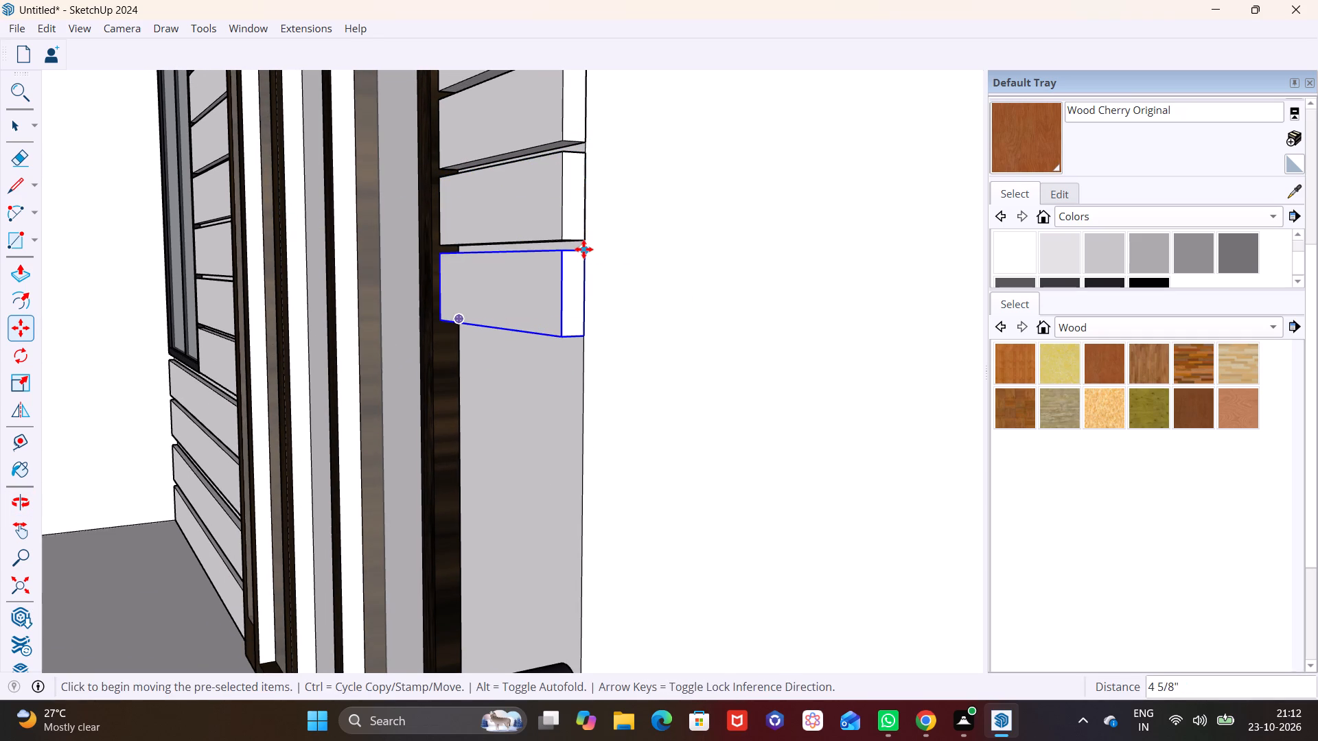
click(581, 343)
Copy the short board three more times down the wall edge to handrail height, leaving the same narrow gap between boards.
shift+middle_drag(582, 338, 601, 156)
click(604, 163)
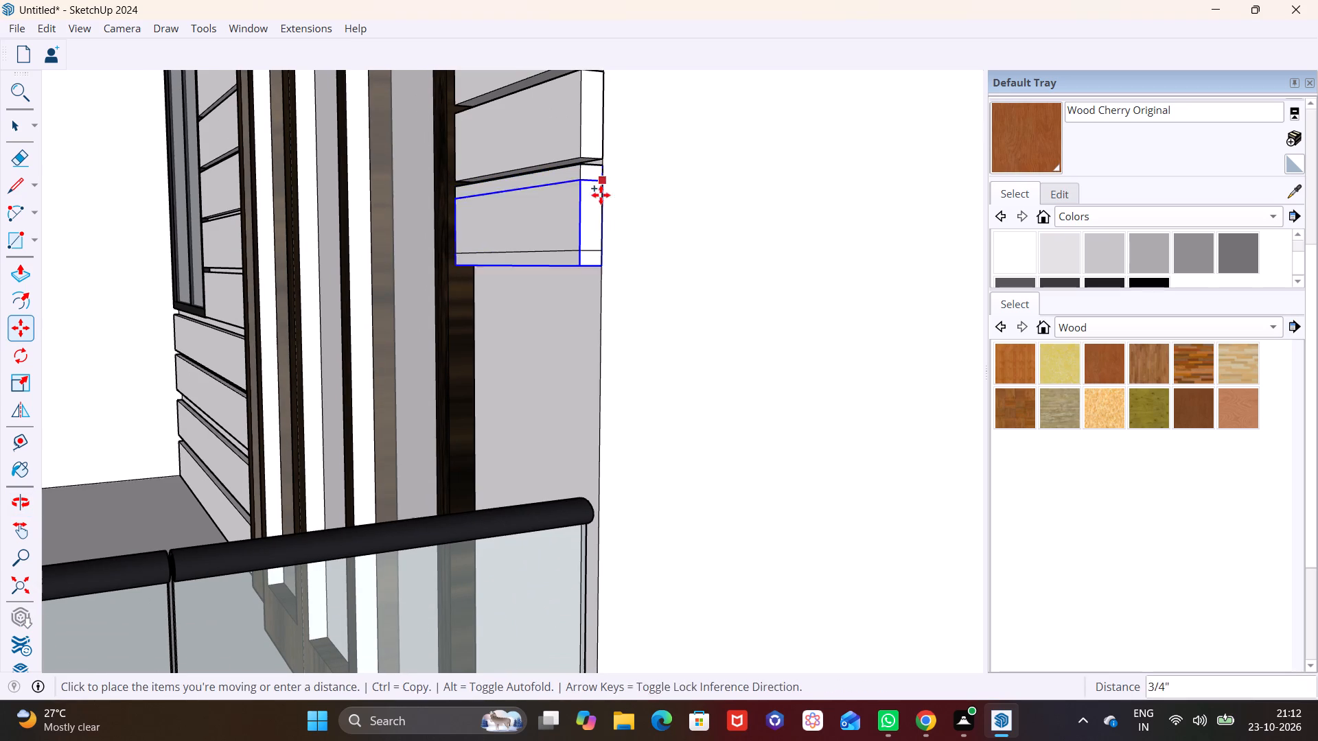
click(601, 261)
click(601, 261)
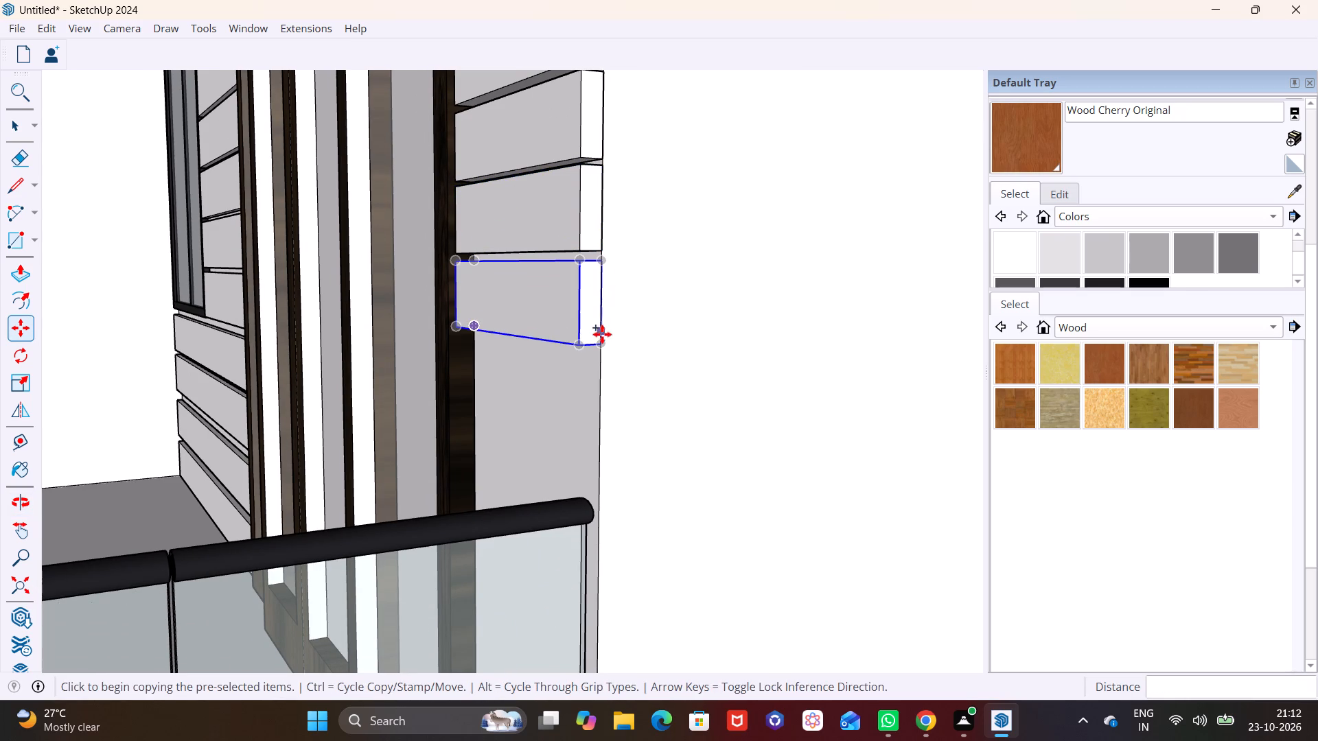
click(602, 266)
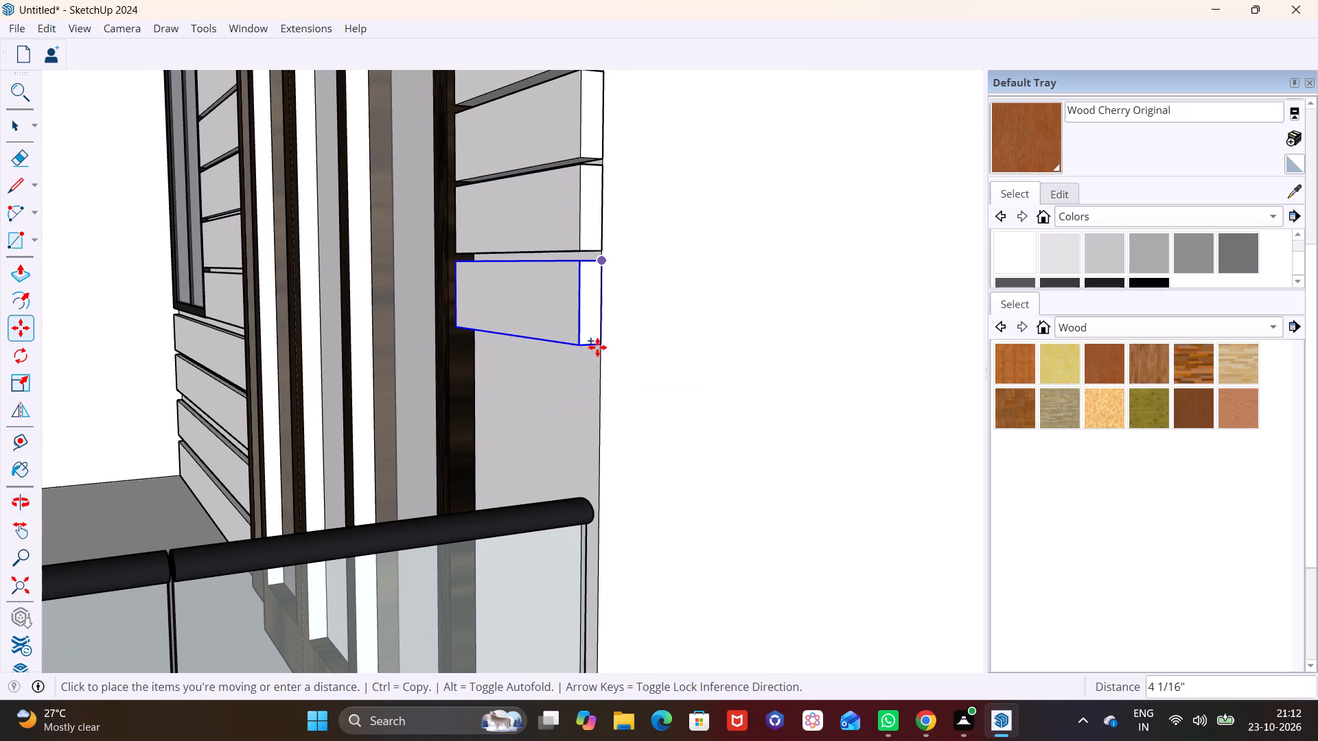
click(599, 355)
shift+scroll(601, 350, up, 1)
shift+middle_drag(602, 350, 642, 201)
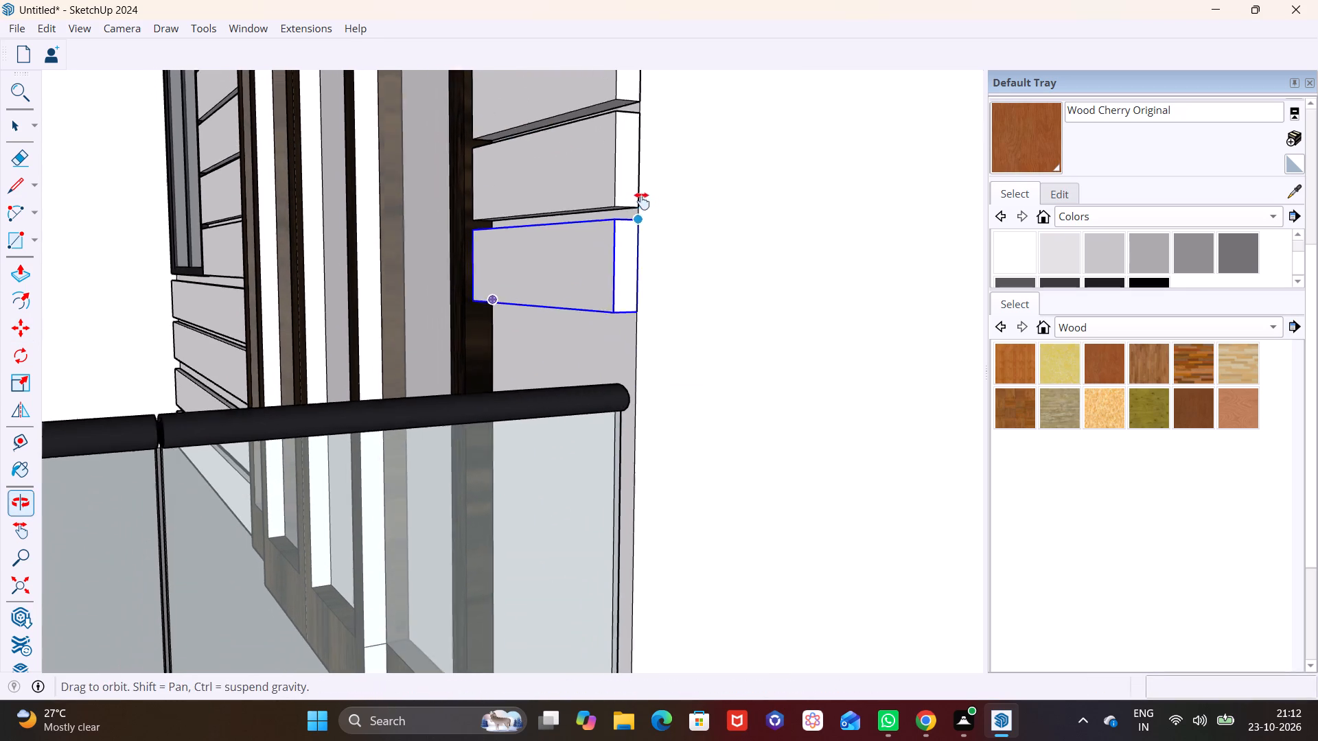
shift+middle_drag(642, 201, 643, 198)
click(644, 207)
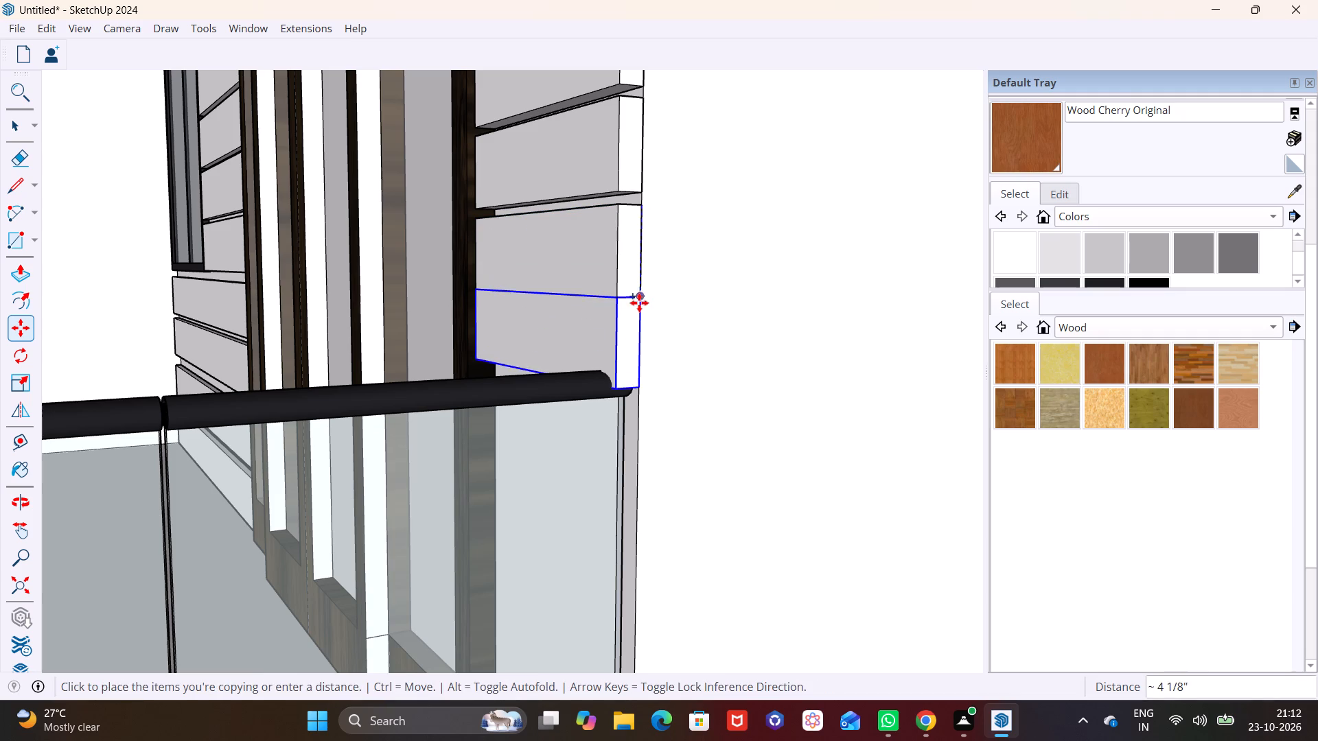
click(640, 307)
Copy the short board four more times down the wall edge behind the glass railing, about 4 9/16" to 4 7/8" apart.
click(644, 305)
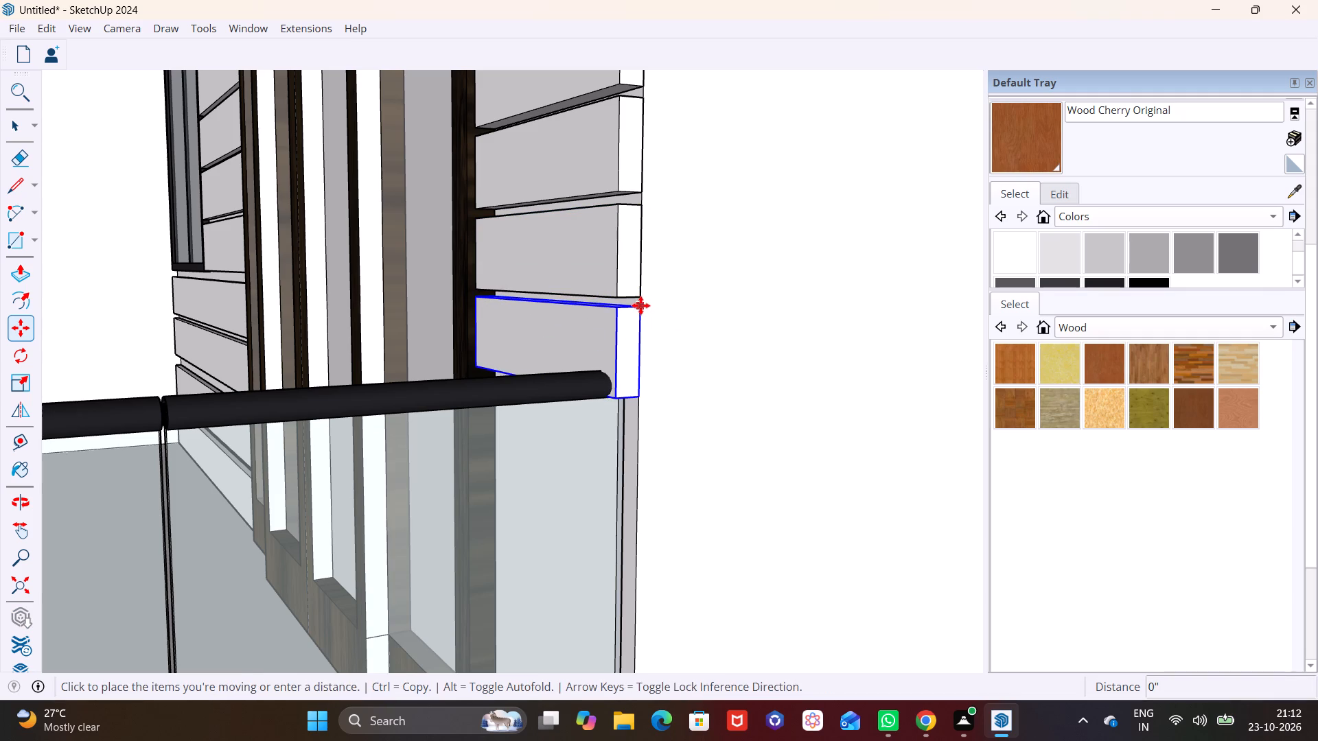
click(638, 307)
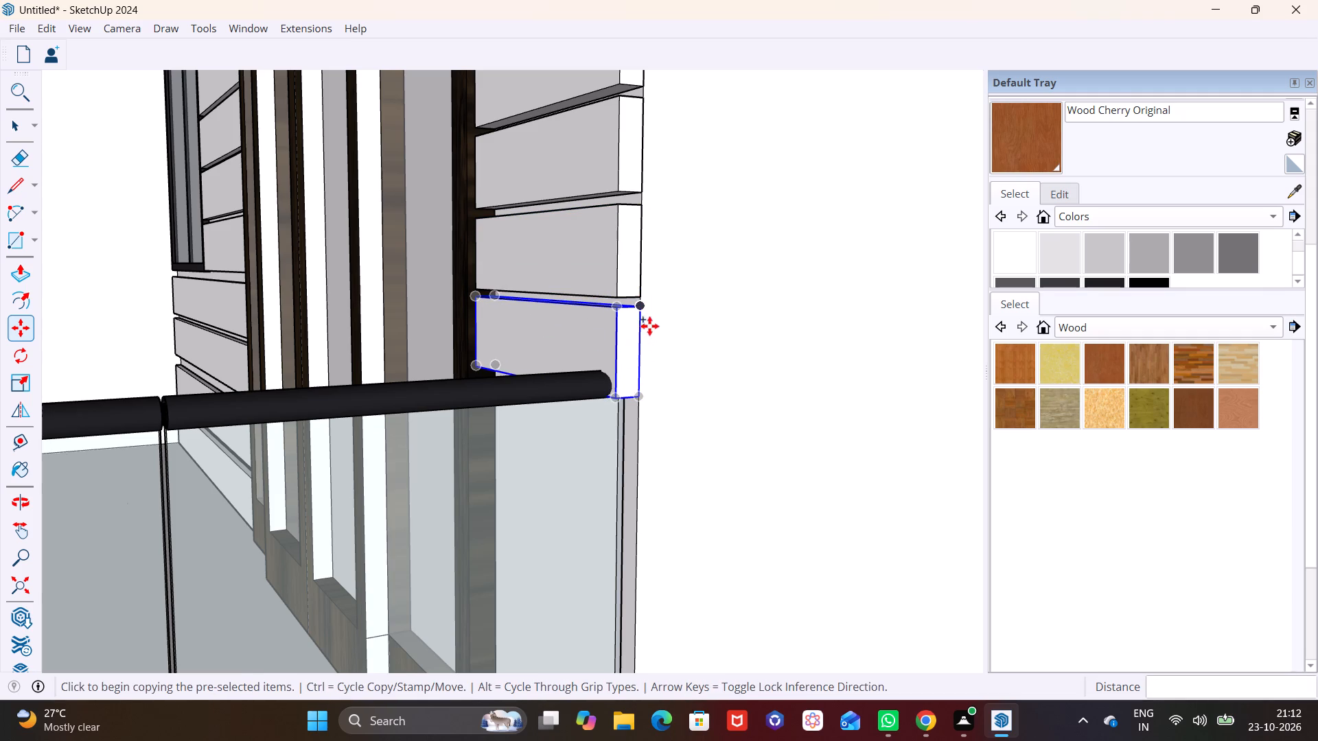
click(643, 310)
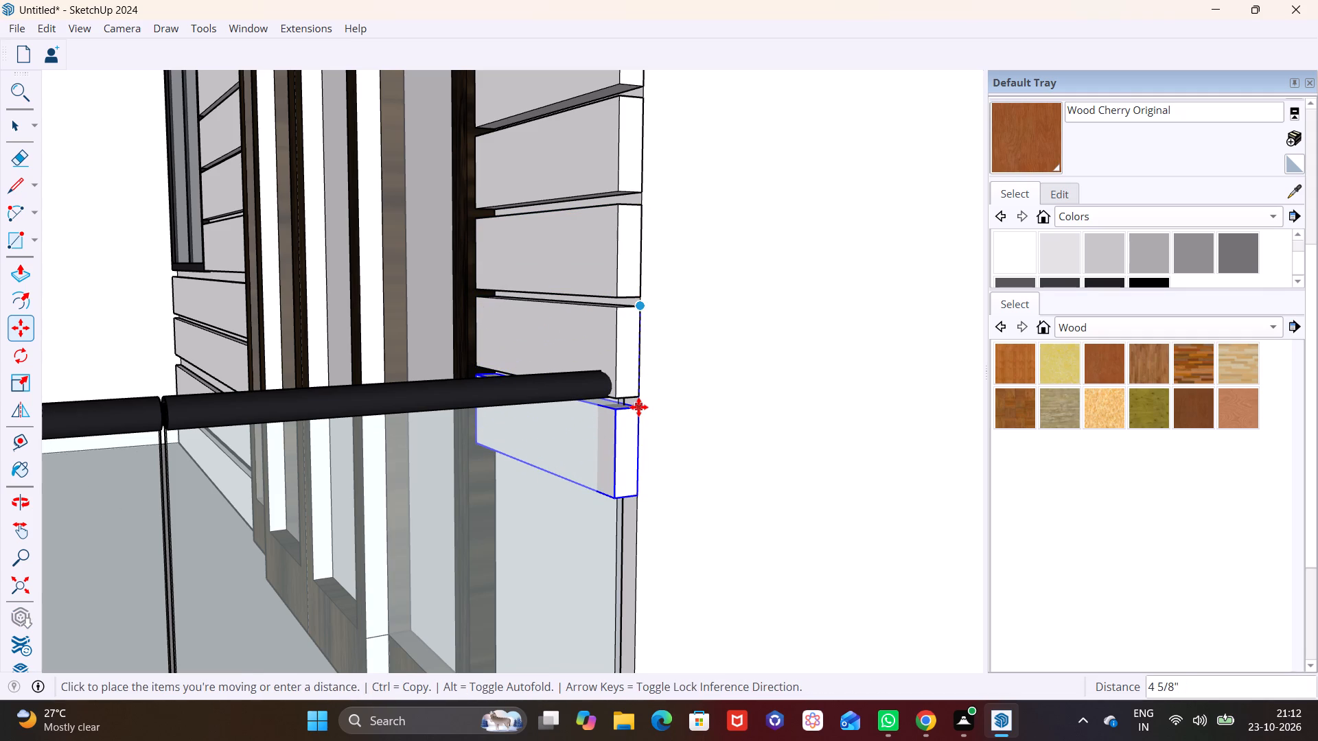
click(638, 407)
click(640, 408)
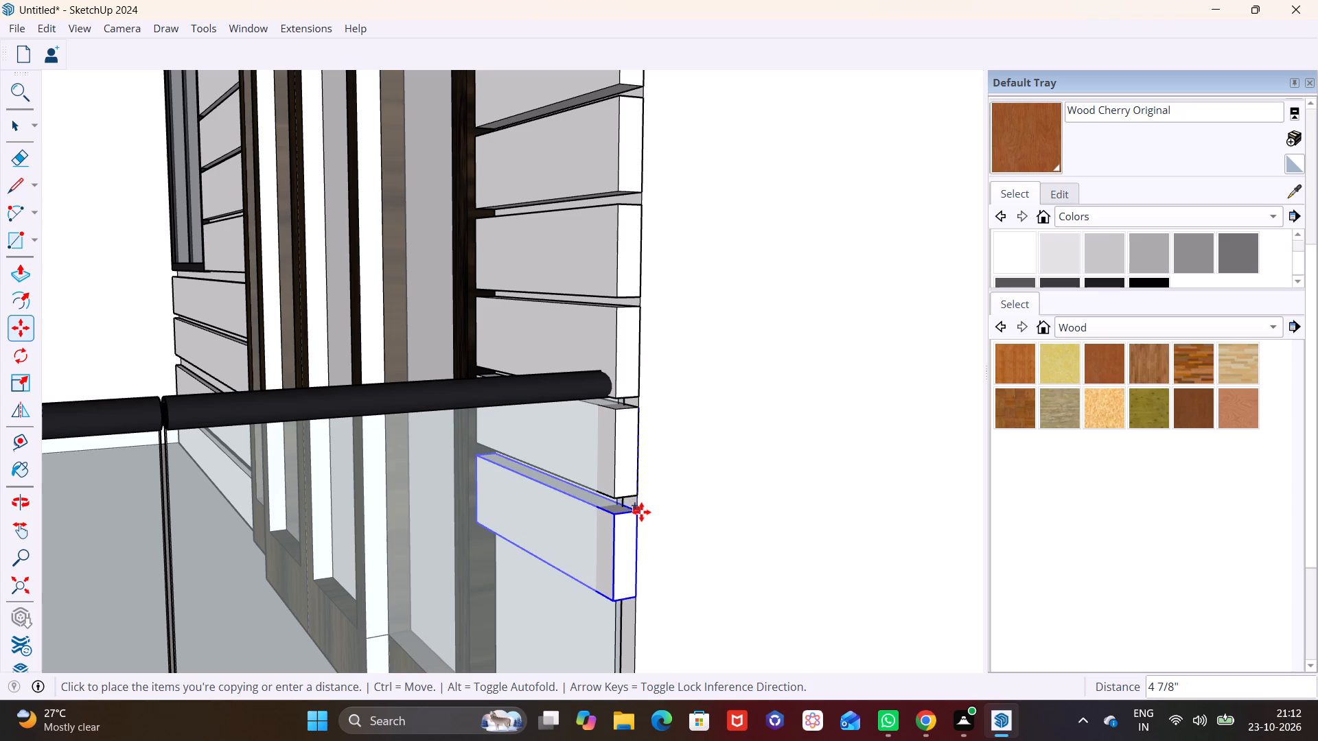
click(642, 508)
shift+middle_drag(646, 507, 677, 271)
click(670, 268)
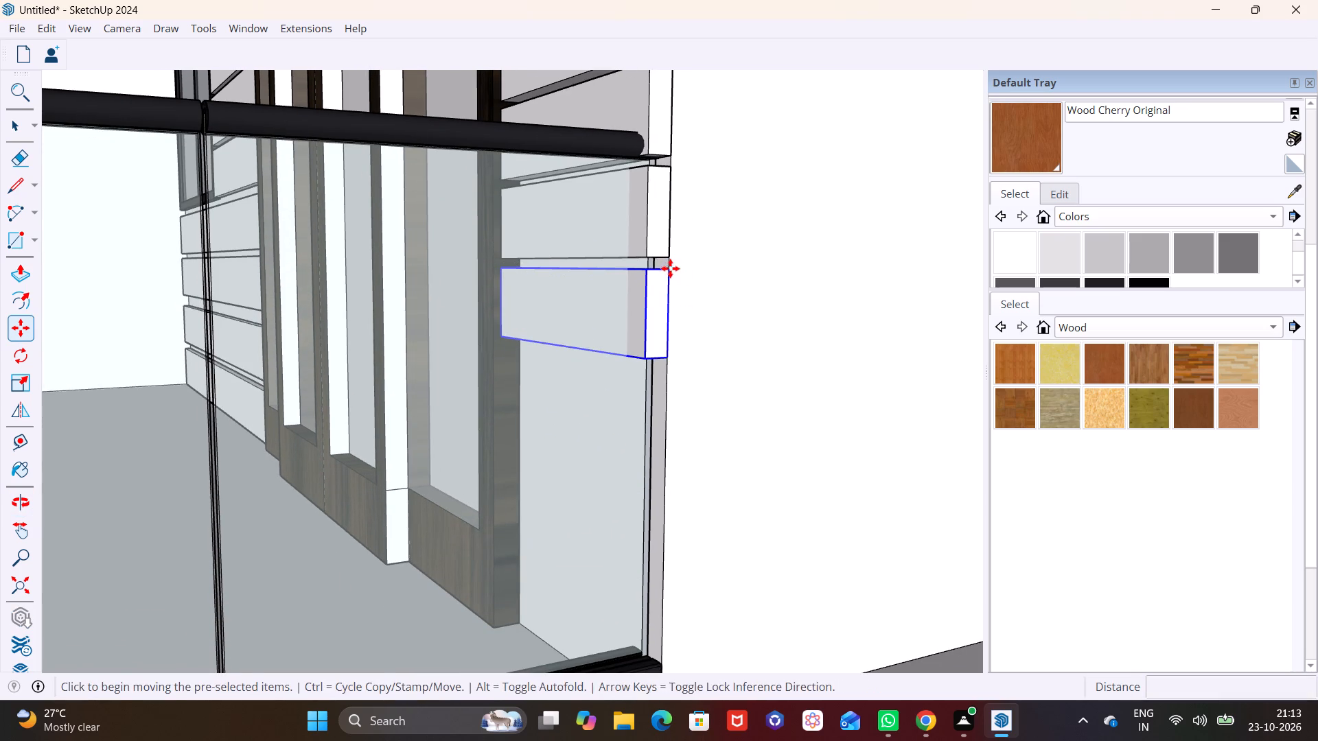
click(671, 366)
click(670, 366)
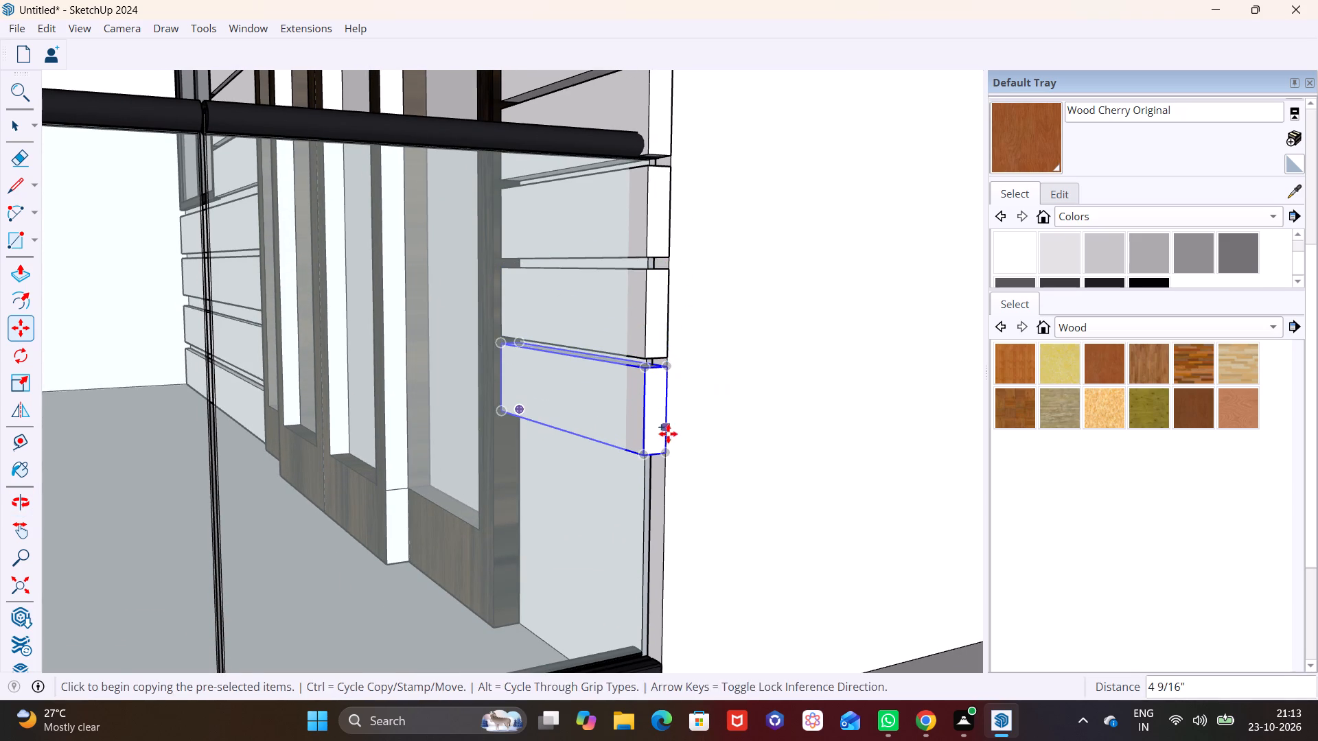
click(668, 366)
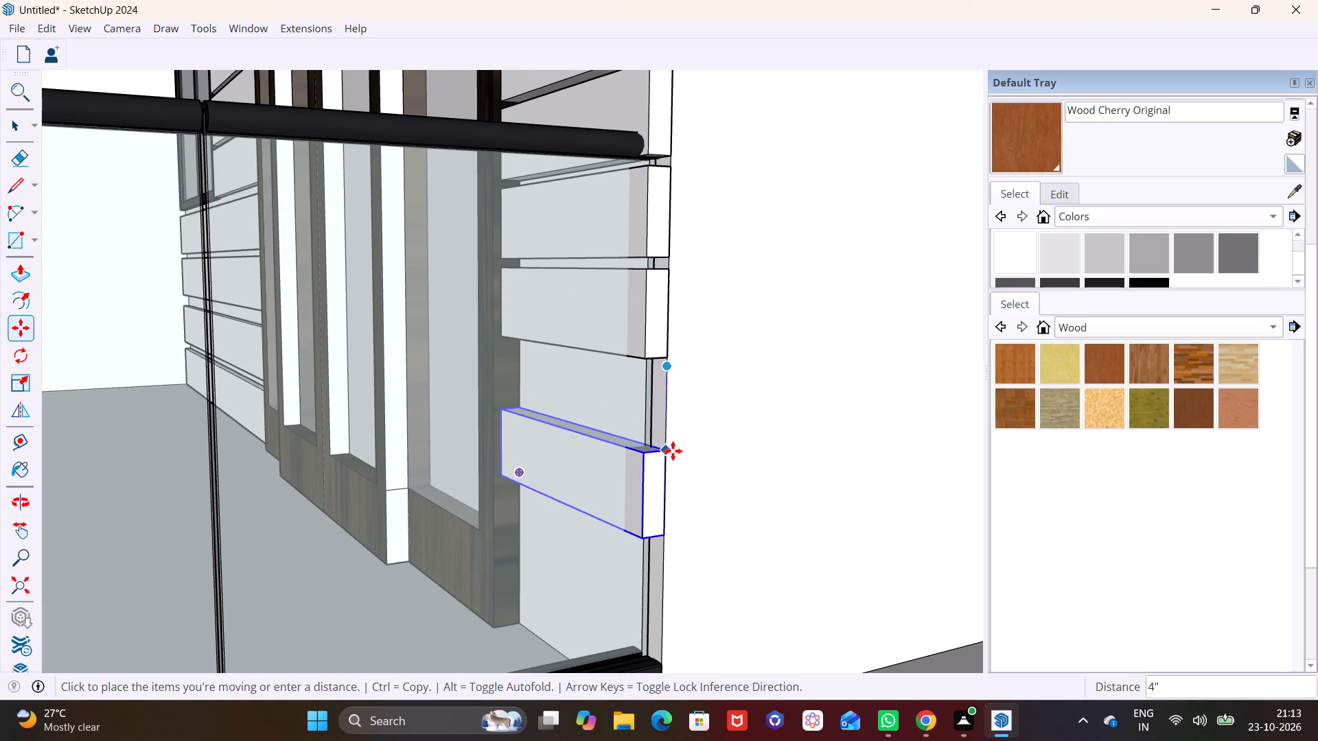
click(660, 464)
Finish the board column with two more copies down to the balcony floor, about 4 5/8" and 4 3/4" apart.
shift+middle_drag(660, 445, 659, 200)
click(667, 223)
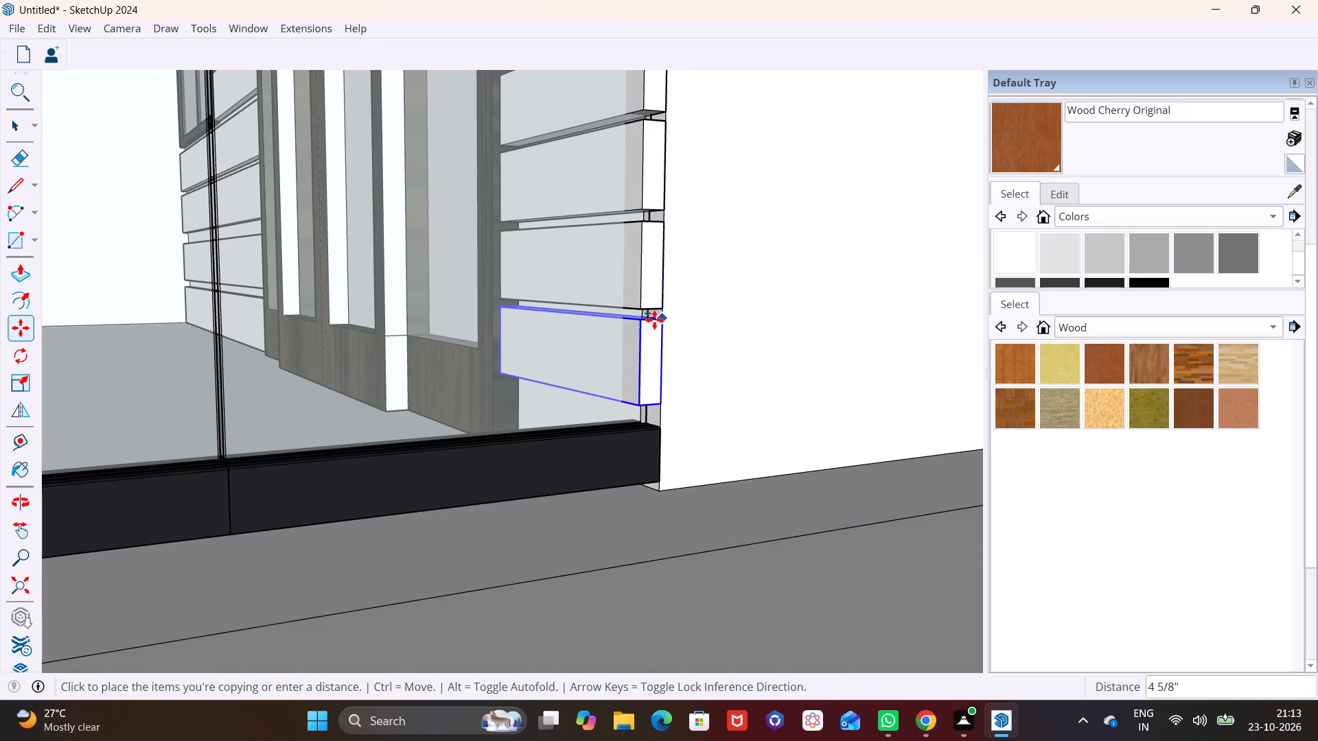
click(654, 320)
click(662, 320)
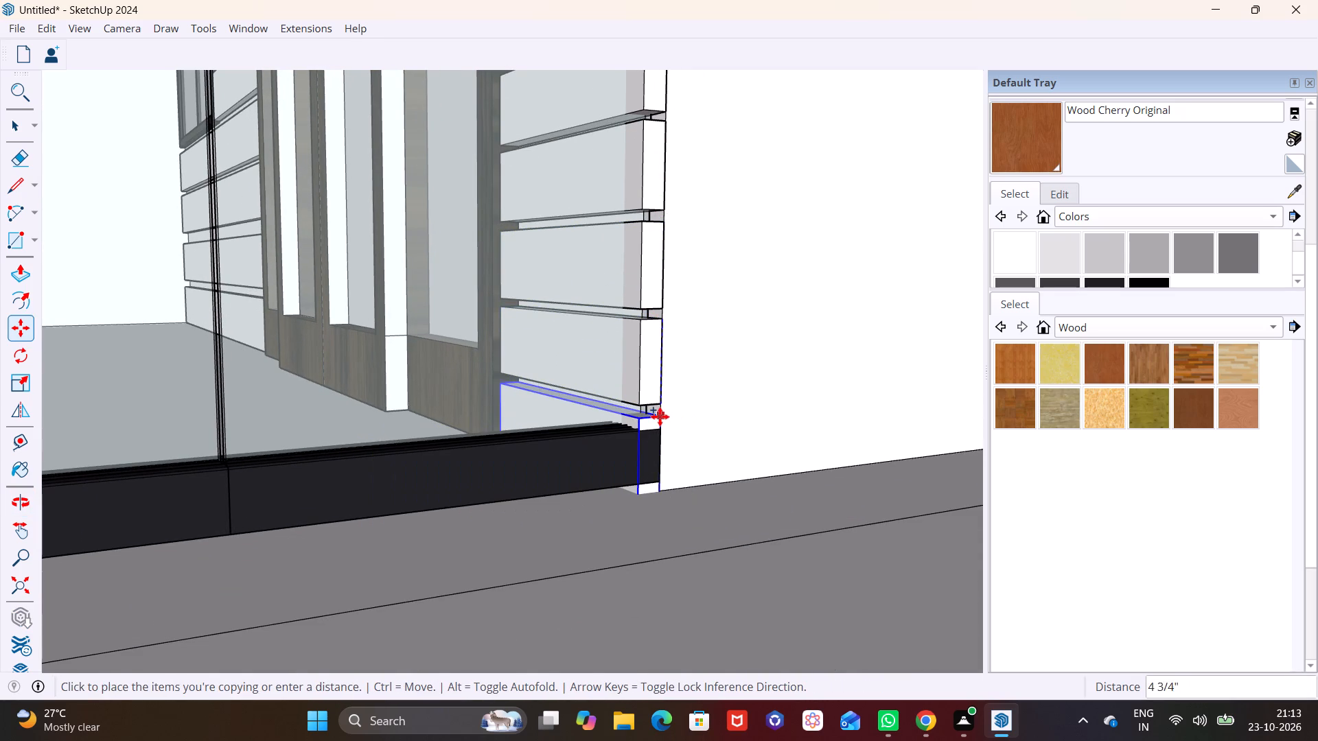
click(659, 419)
key(space)
click(734, 366)
Examine the board rows on both sides of the sliding door and beneath the window for even spacing.
scroll(573, 292, down, 3)
middle_drag(558, 307, 877, 422)
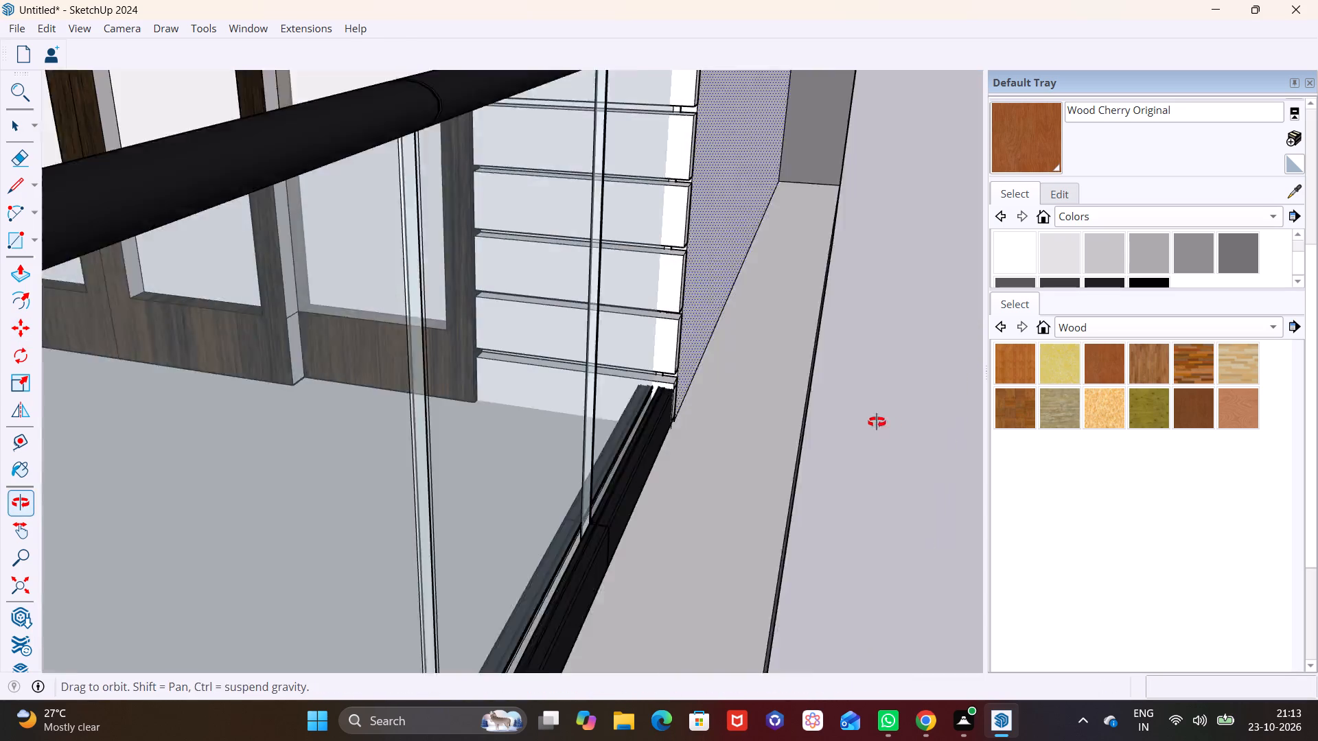
middle_drag(877, 422, 891, 419)
scroll(552, 229, down, 8)
shift+middle_drag(487, 157, 507, 480)
scroll(476, 189, down, 6)
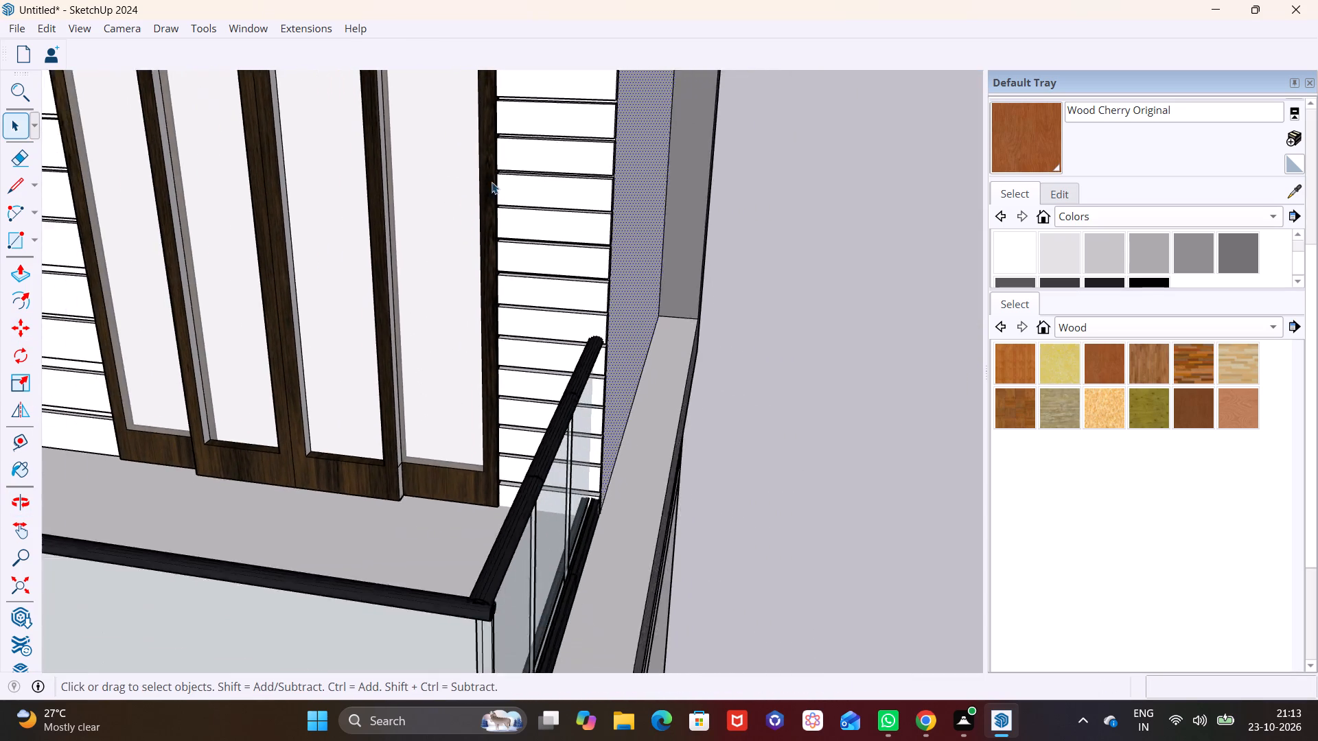
shift+middle_drag(499, 109, 638, 432)
scroll(311, 102, down, 1)
shift+middle_drag(303, 162, 555, 248)
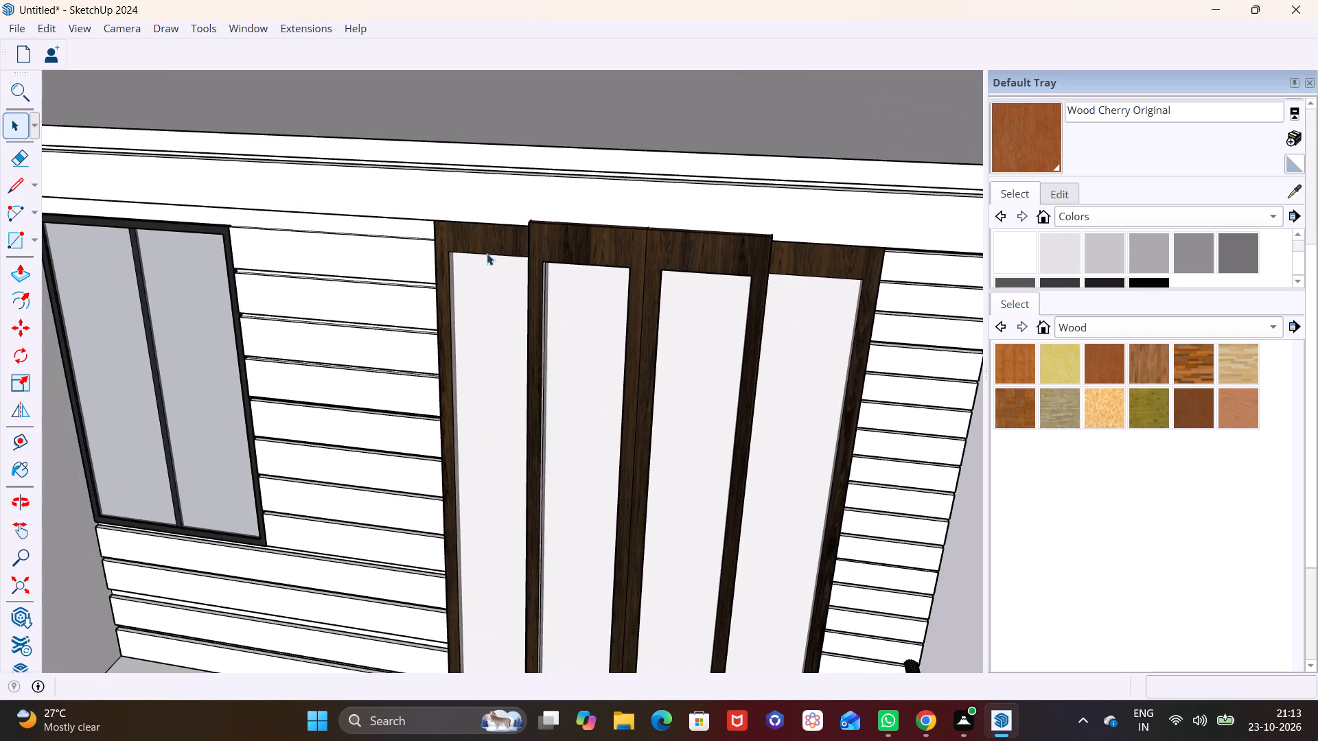
middle_drag(467, 213, 561, 75)
shift+middle_drag(433, 291, 470, 214)
scroll(366, 123, up, 3)
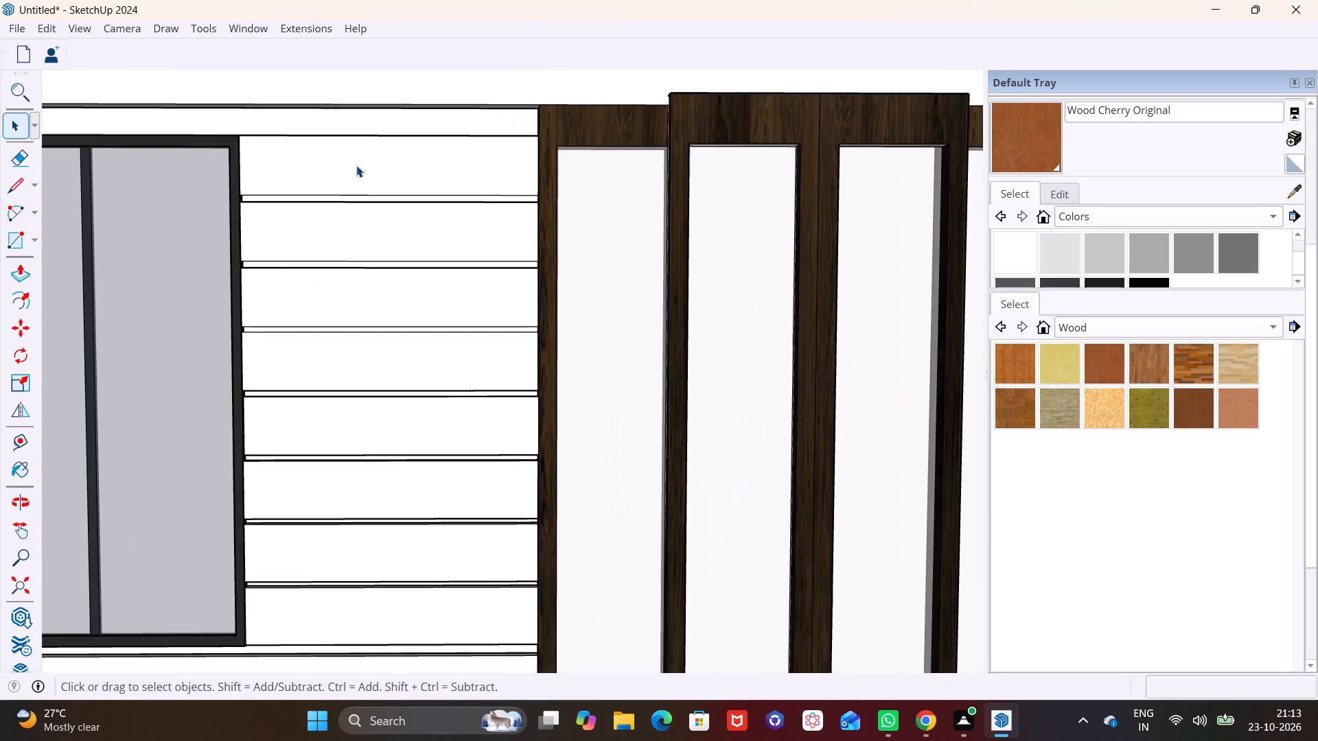
middle_drag(369, 171, 393, 0)
shift+scroll(384, 421, up, 1)
shift+middle_drag(387, 414, 434, 231)
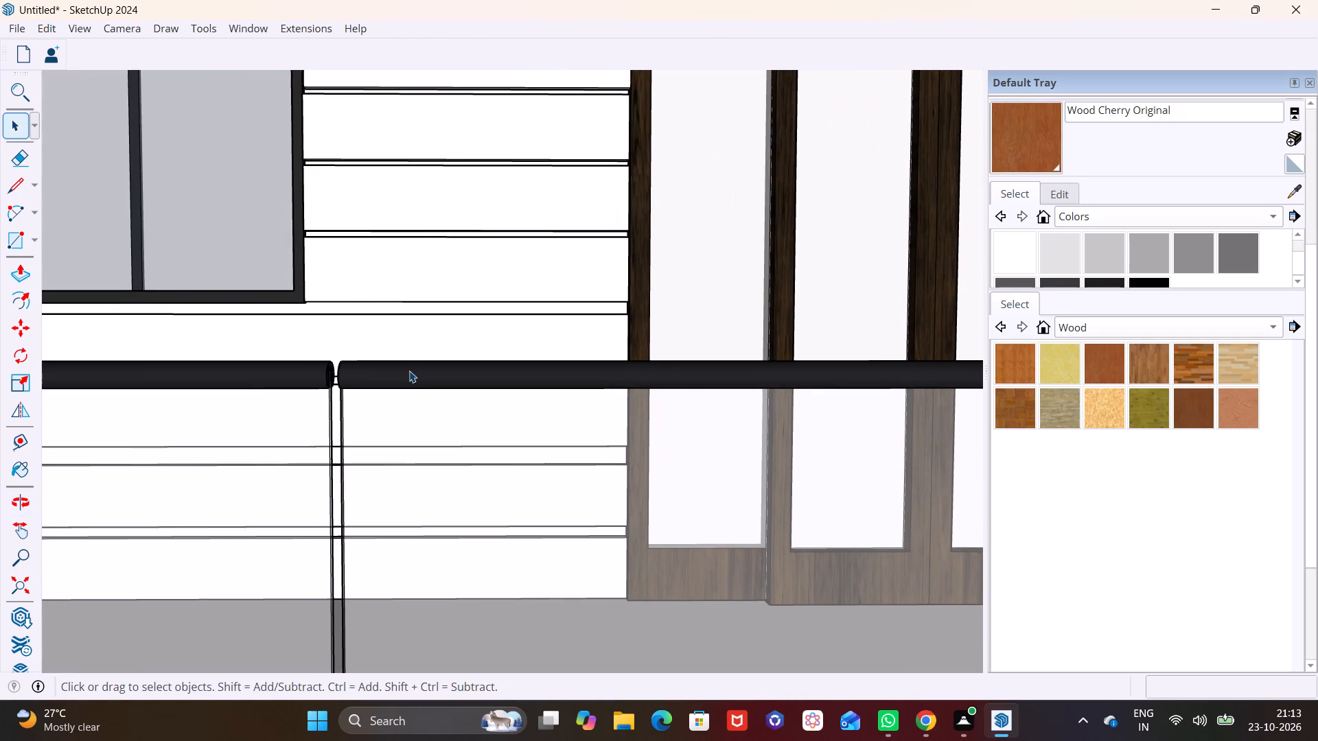
middle_drag(407, 390, 369, 462)
shift+middle_drag(529, 259, 461, 283)
middle_drag(498, 347, 402, 357)
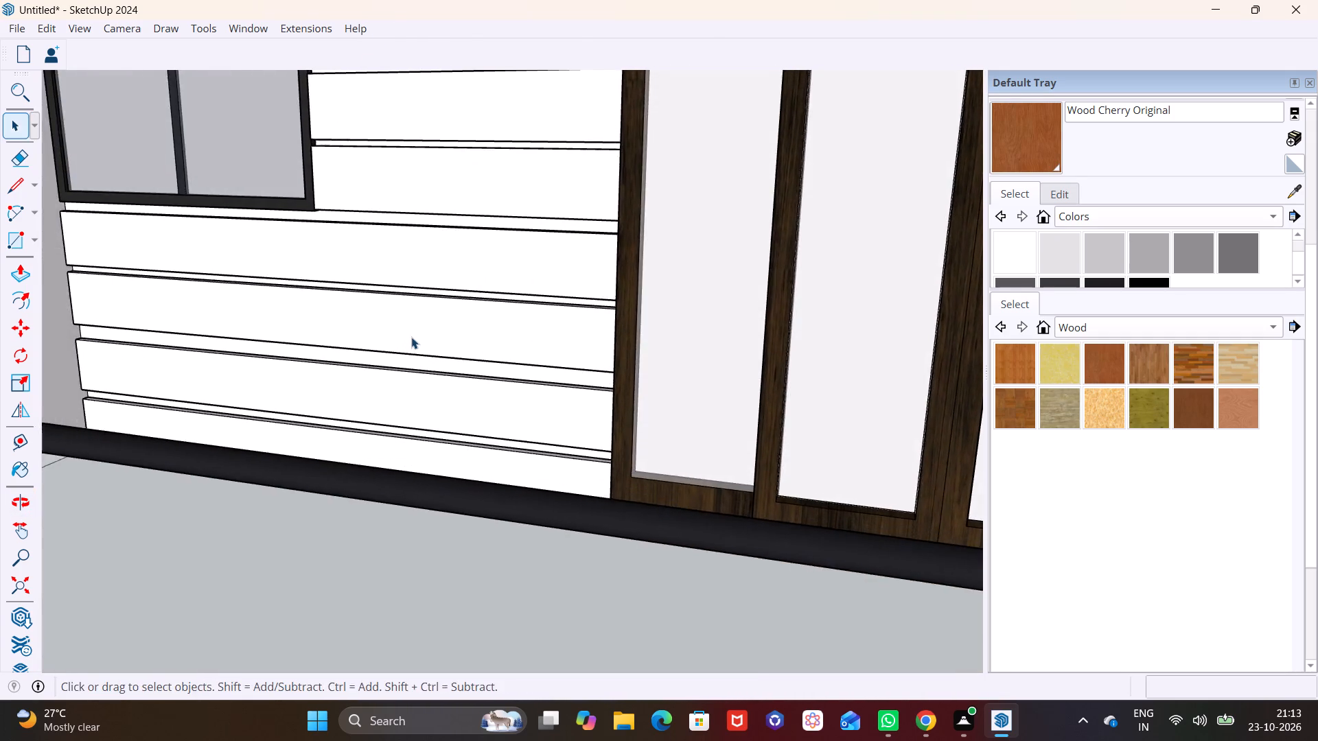
Move the second-lowest long board beneath the window down about 2 5/8", narrowing the gap above the bottom board.
scroll(417, 334, up, 2)
shift+middle_drag(440, 333, 524, 327)
click(567, 406)
scroll(570, 405, up, 2)
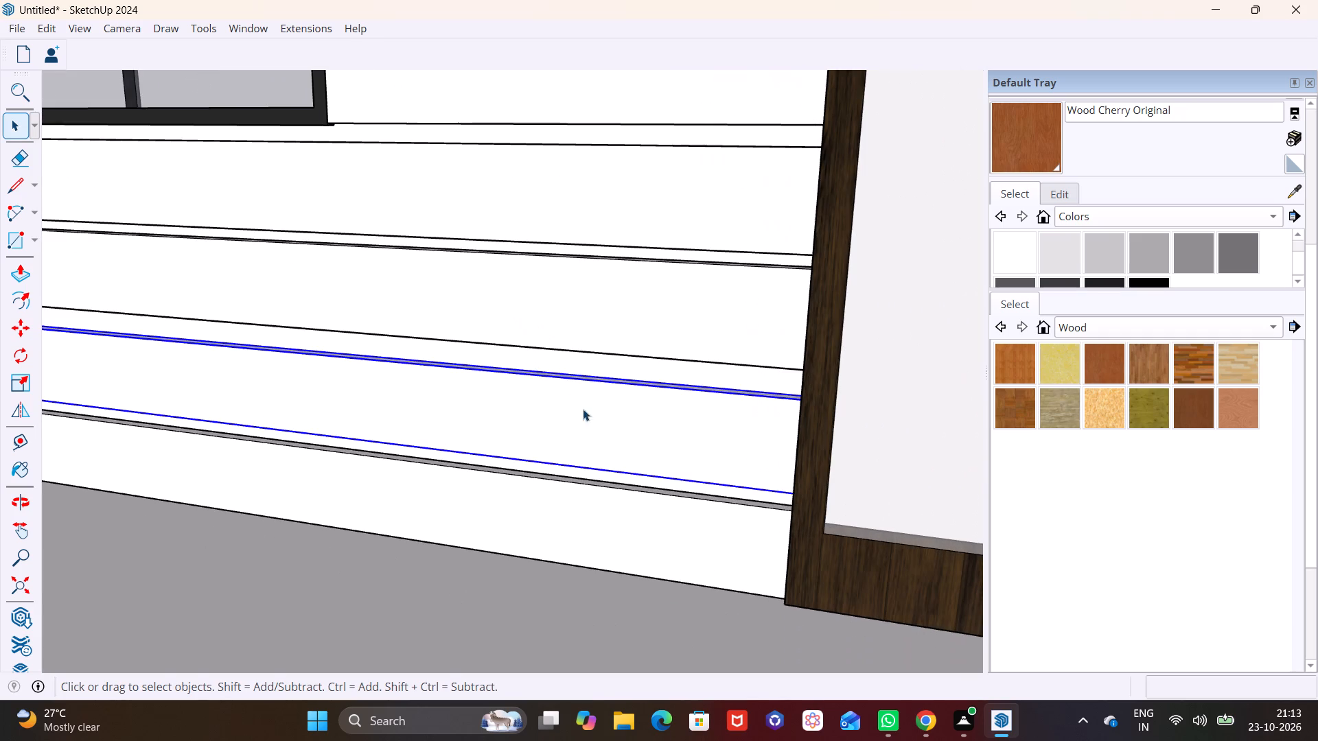
key(m)
click(706, 399)
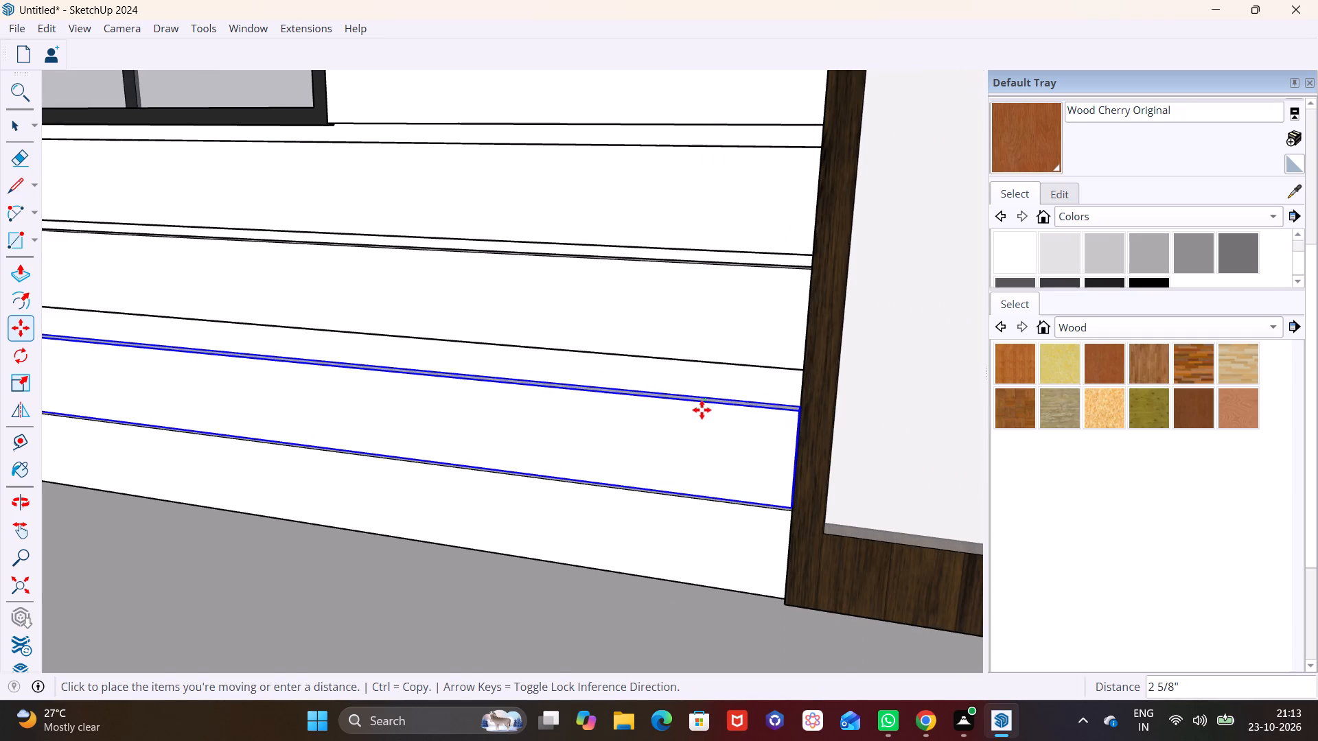
click(702, 408)
Move the two upper long boards beneath the window down, the lower one about 1 11/16" and the top one 2".
key(space)
click(704, 306)
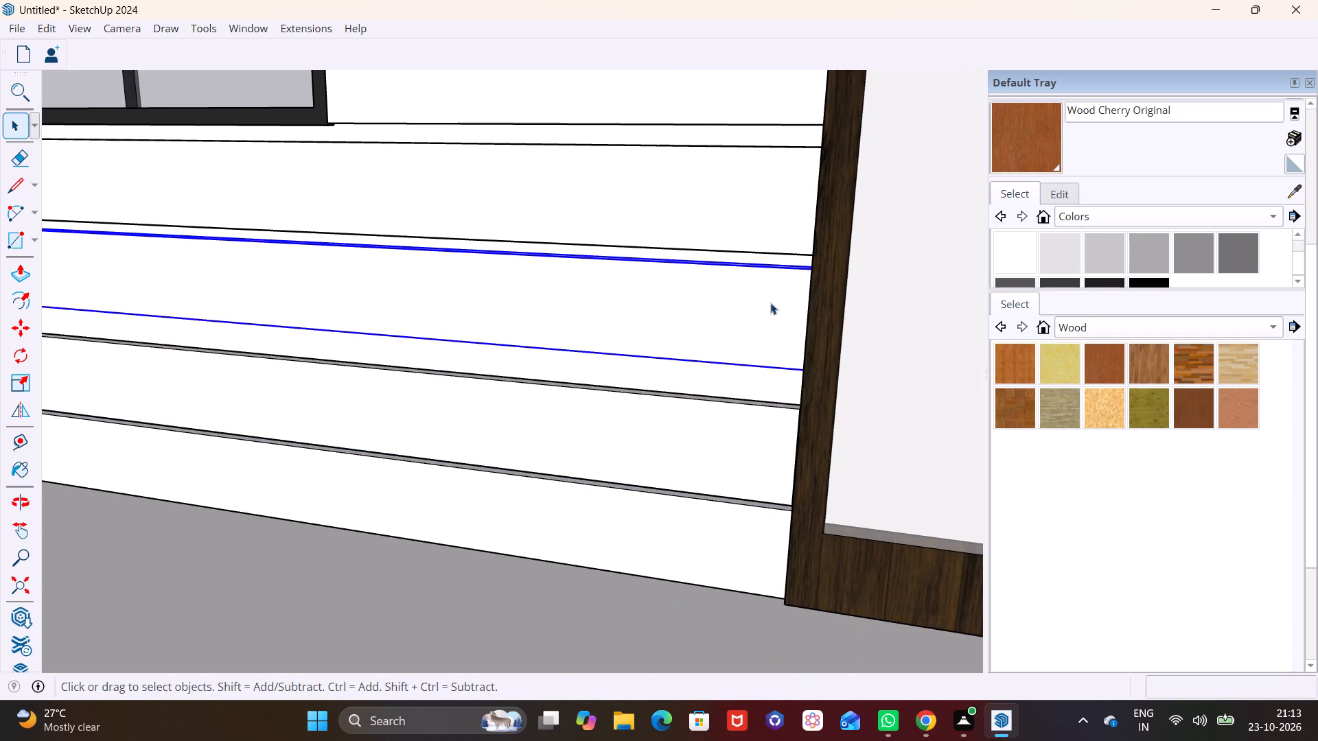
key(m)
click(778, 275)
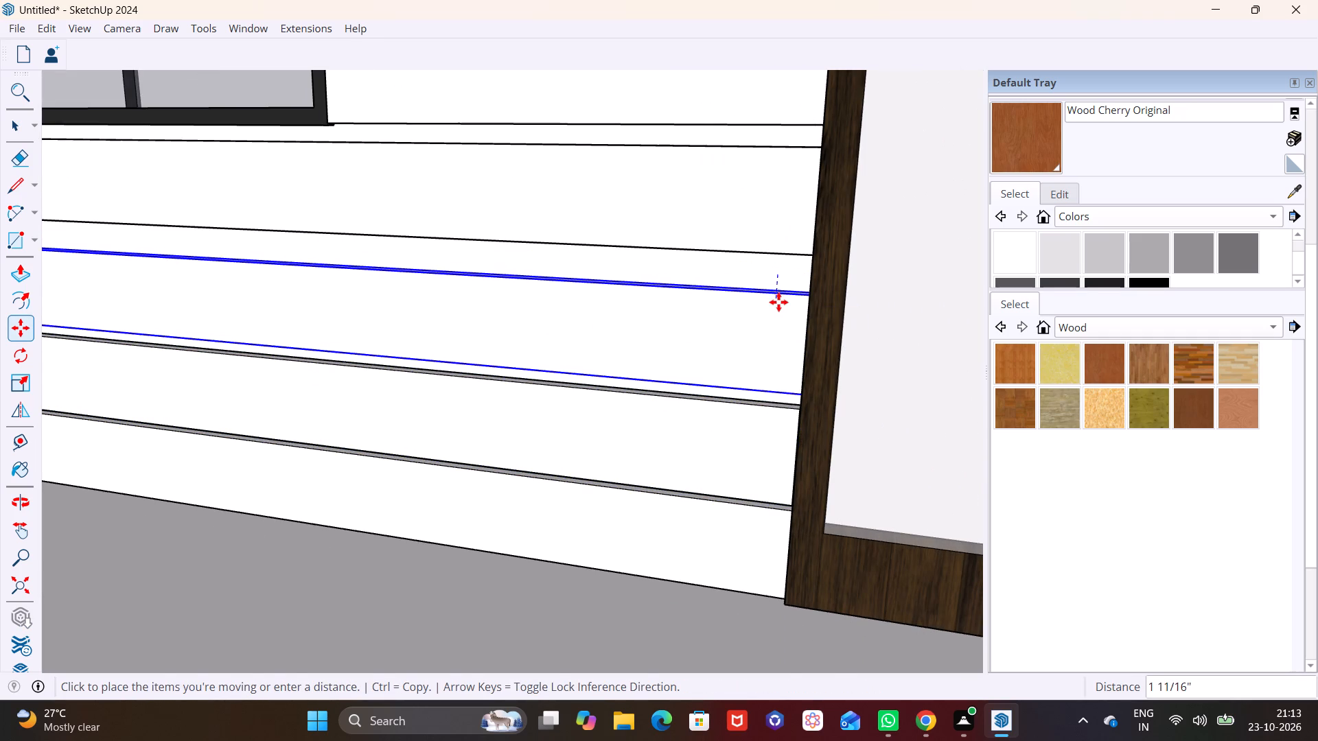
click(778, 303)
key(space)
click(700, 212)
key(m)
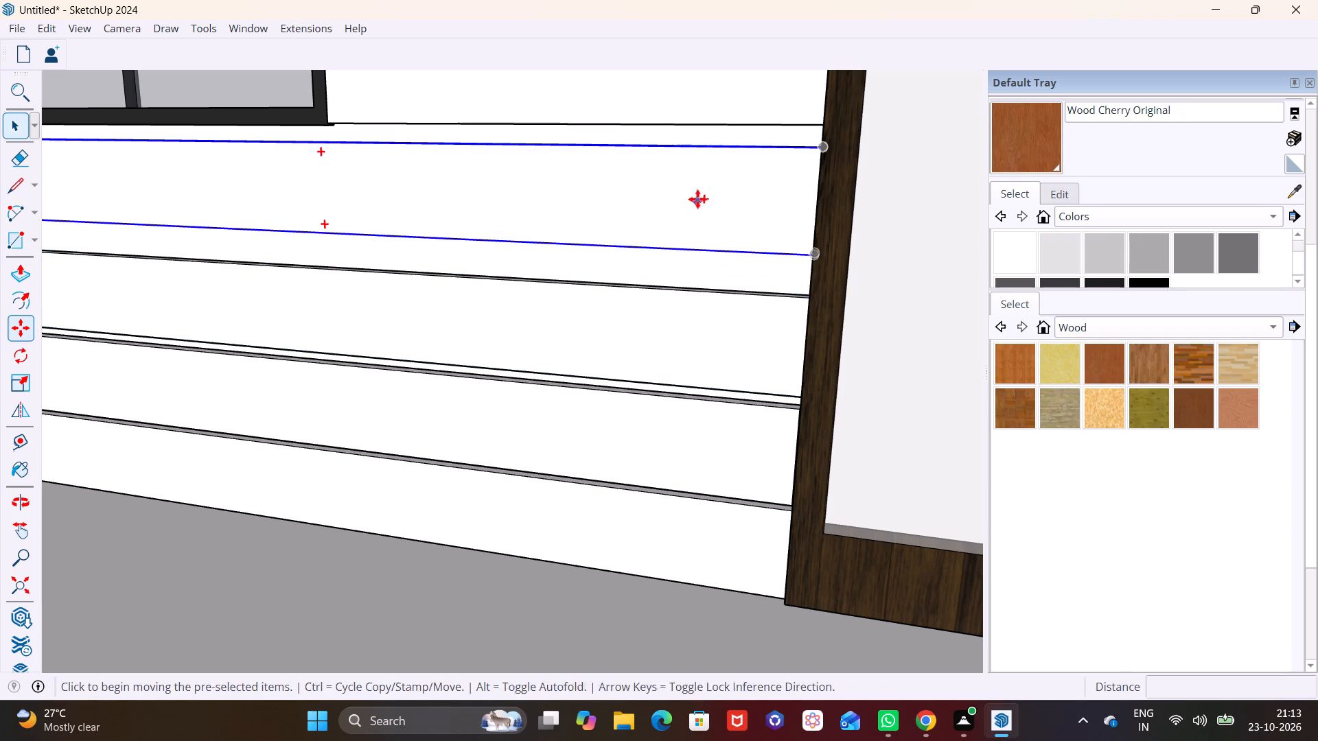
click(721, 168)
click(715, 199)
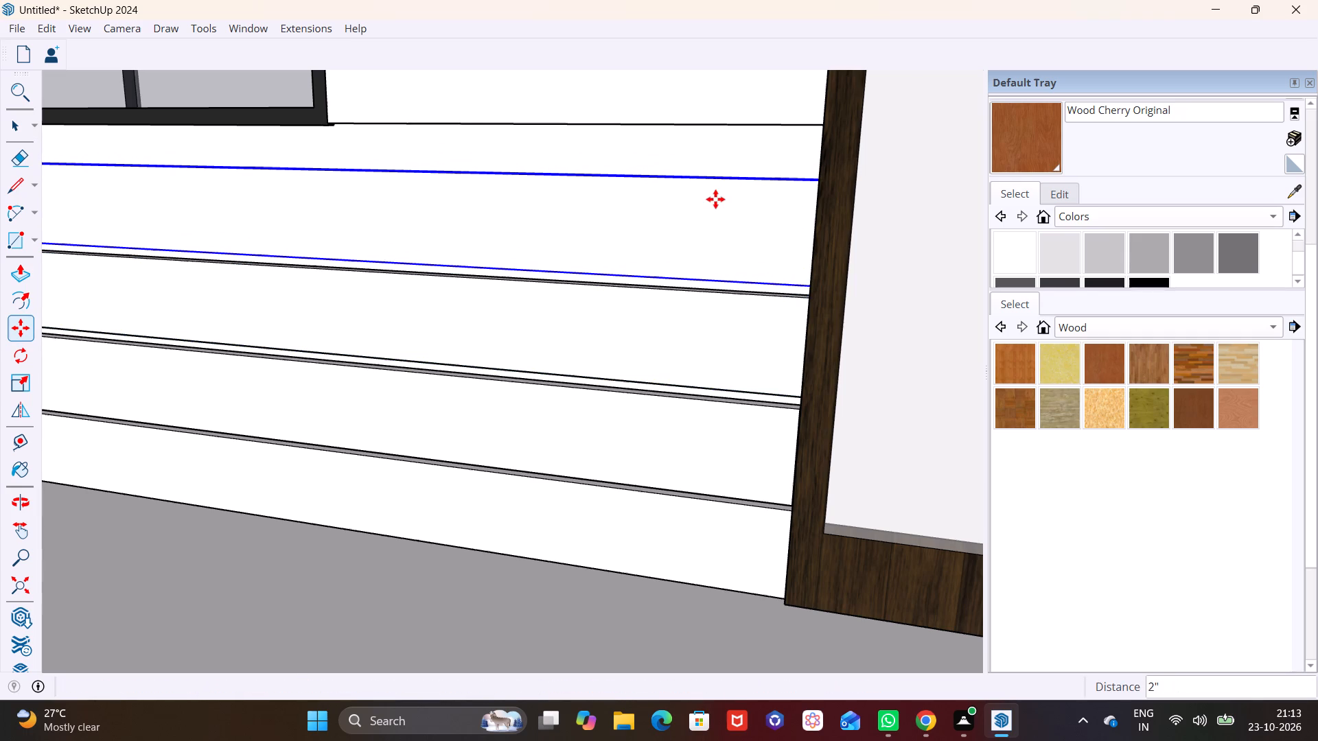
Move the lowest short board beside the window down about 2 7/16", closer to the top long board.
shift+scroll(721, 188, down, 1)
shift+middle_drag(723, 185, 708, 442)
key(space)
click(651, 349)
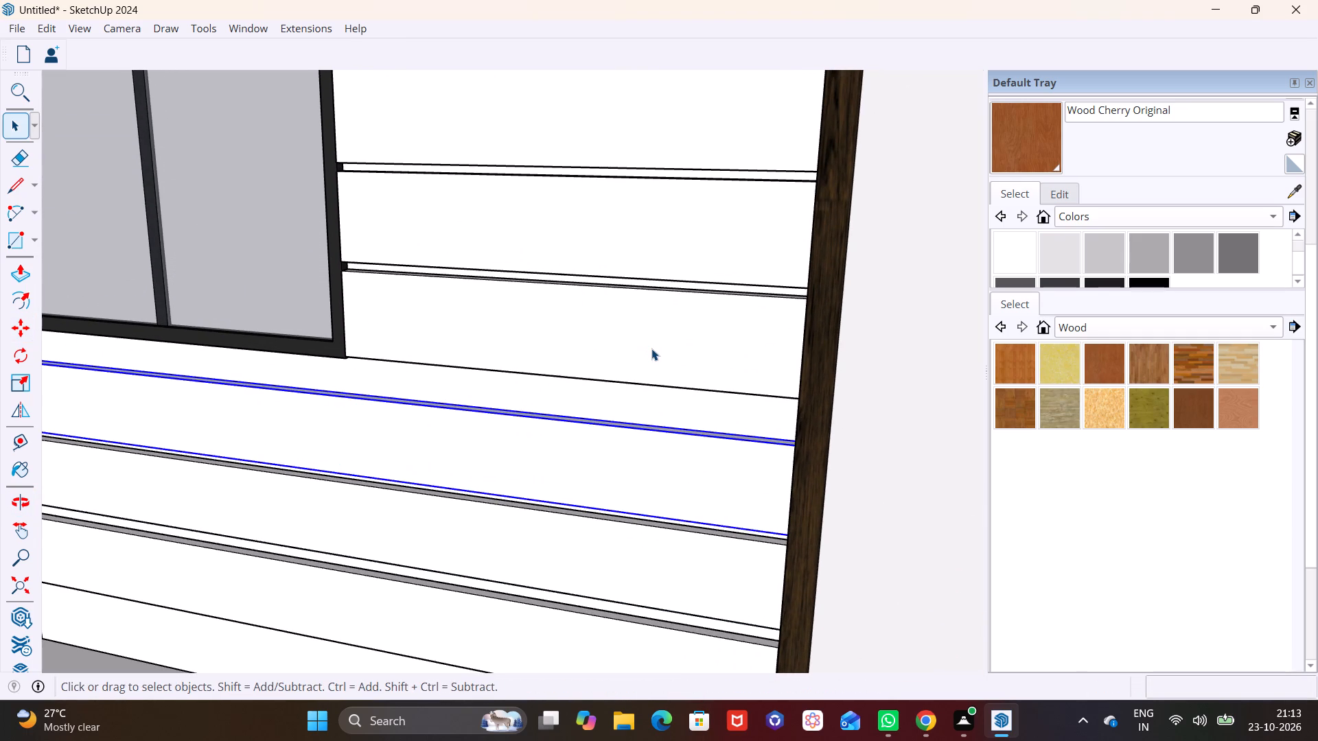
key(m)
click(647, 333)
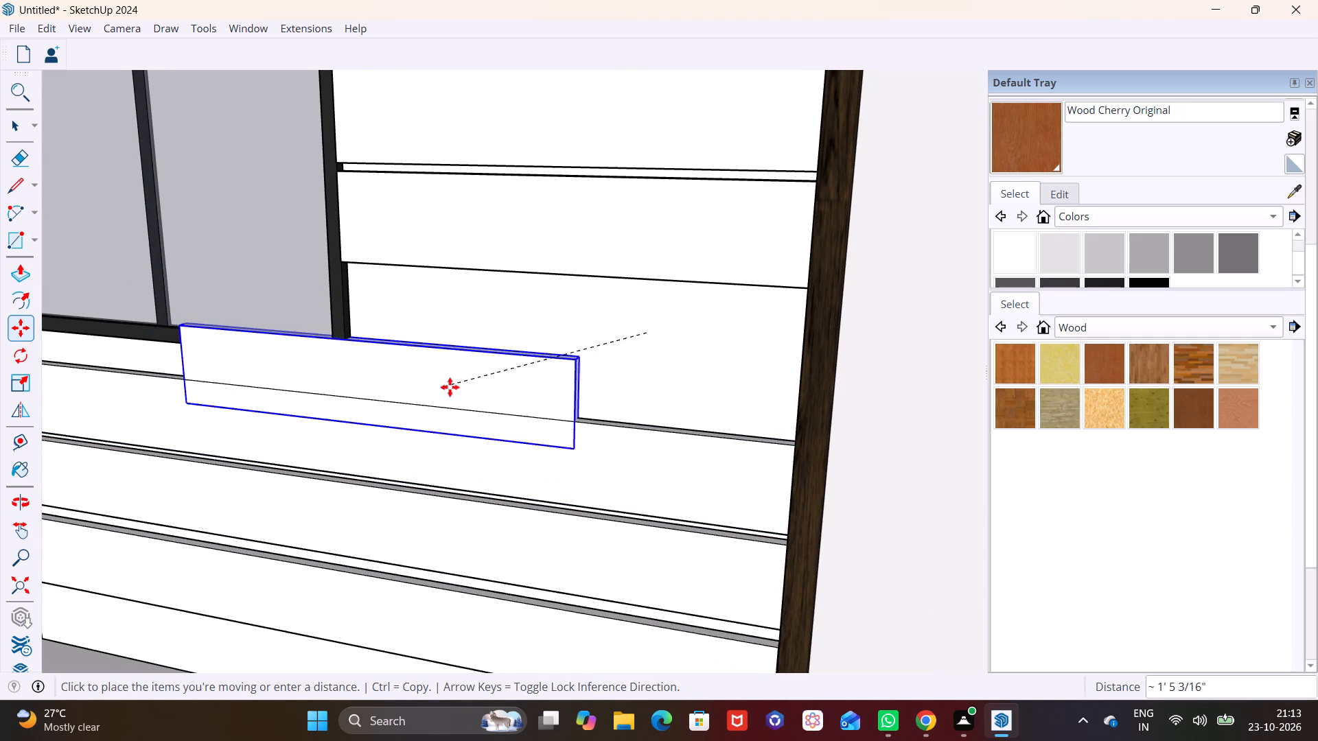
click(651, 367)
Move the top short board between the window and the sliding door up towards the long board above.
middle_drag(610, 340, 320, 300)
scroll(479, 273, down, 3)
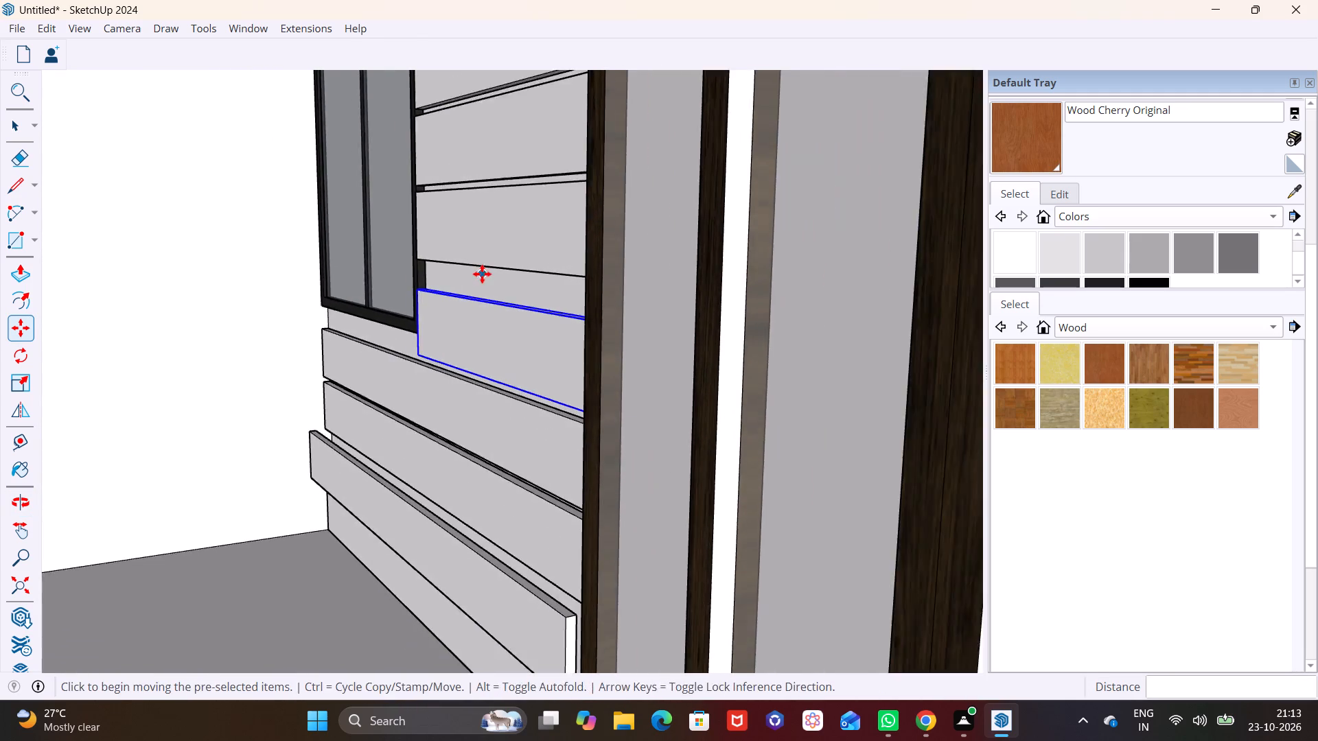
scroll(482, 274, down, 3)
shift+middle_drag(489, 311, 457, 518)
middle_drag(479, 481, 604, 459)
scroll(576, 430, up, 5)
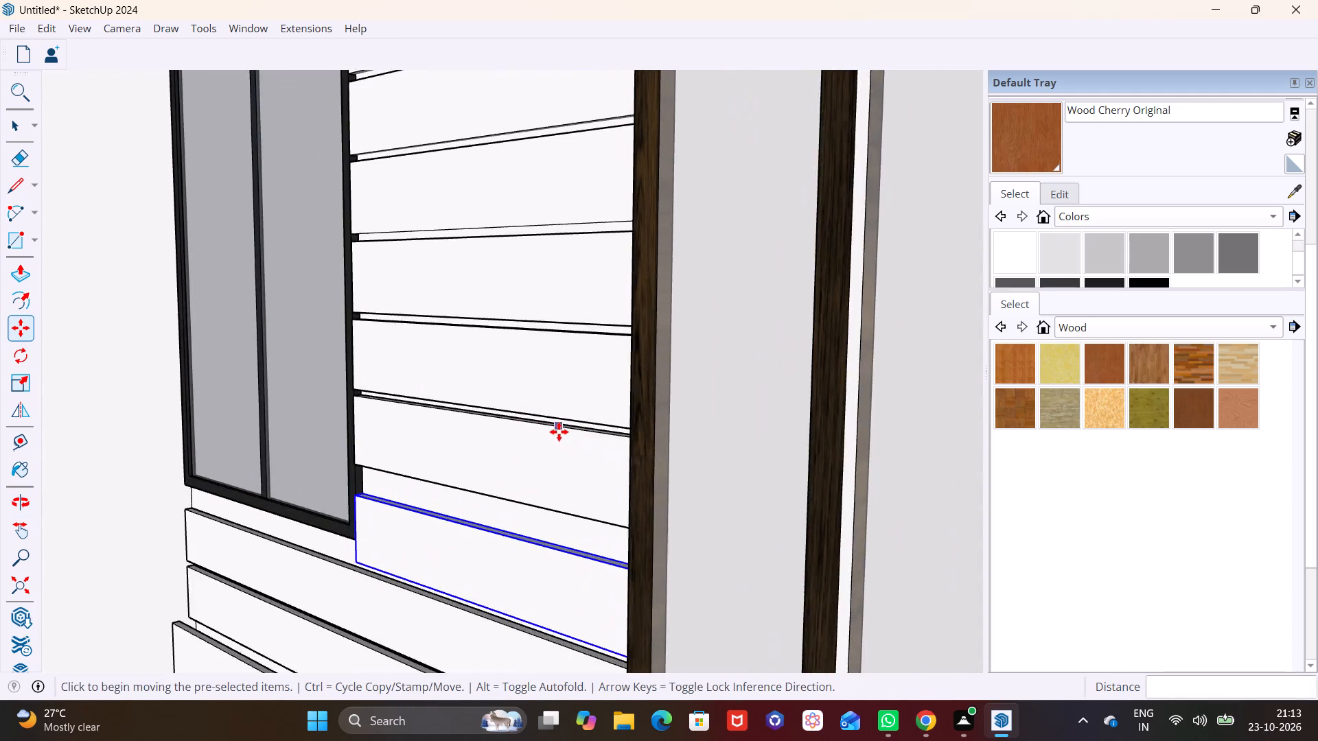
shift+middle_drag(557, 431, 554, 528)
scroll(496, 364, down, 5)
shift+middle_drag(538, 274, 538, 428)
scroll(503, 252, up, 1)
key(space)
click(485, 248)
key(m)
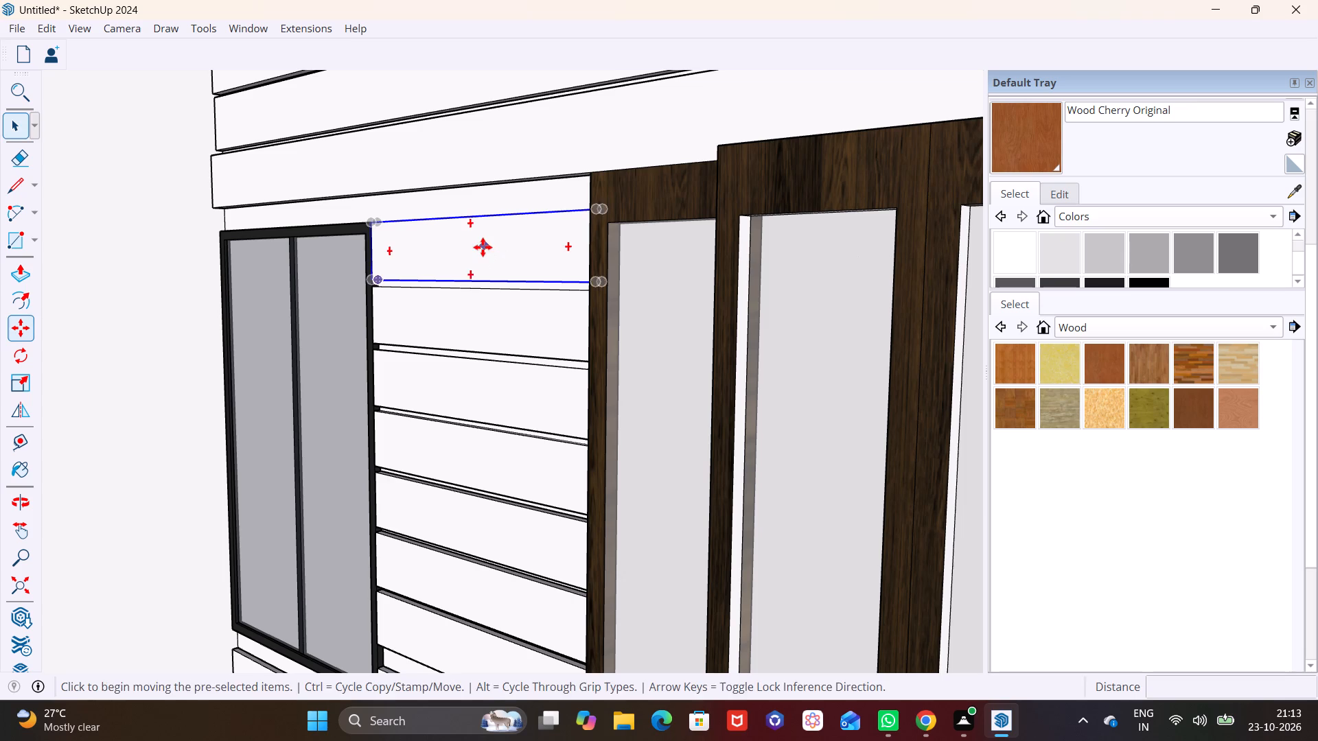
click(481, 247)
click(485, 224)
Move the second and third short boards from the top upward, narrowing the gap above each one.
key(space)
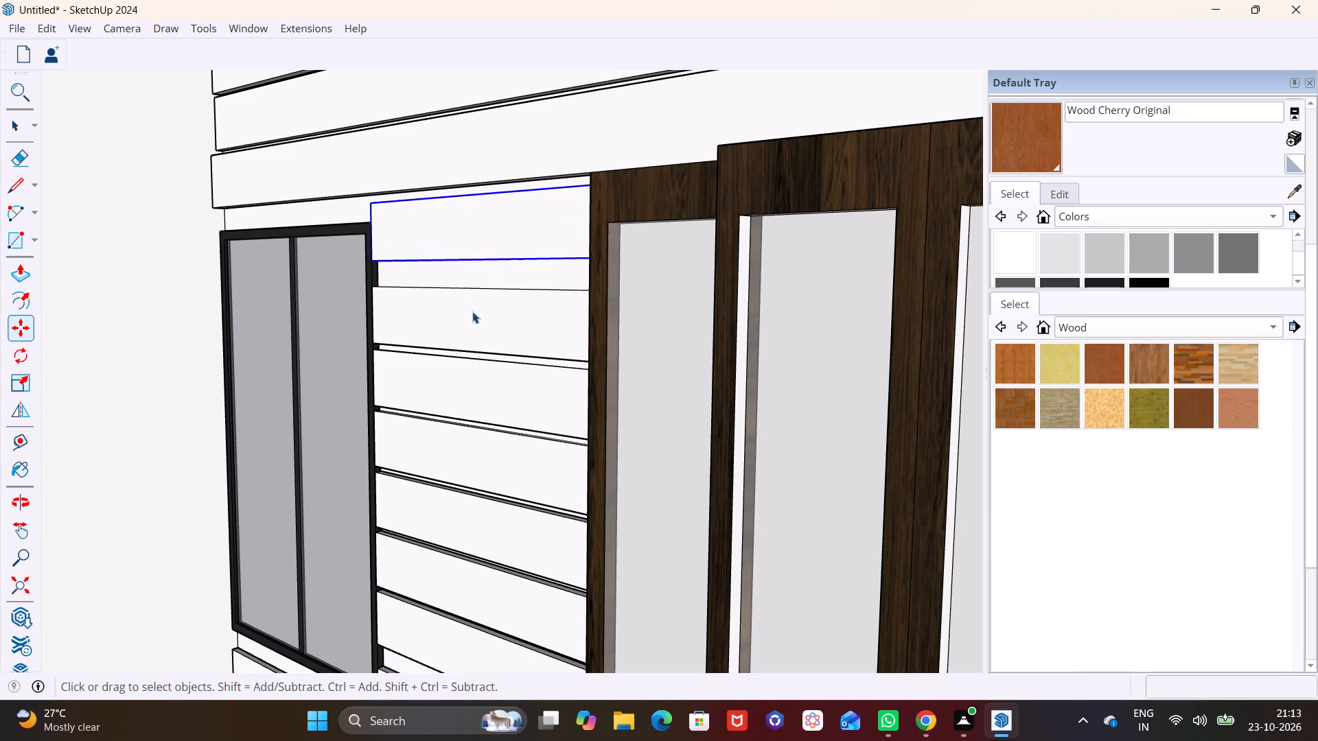
click(473, 311)
key(m)
click(496, 293)
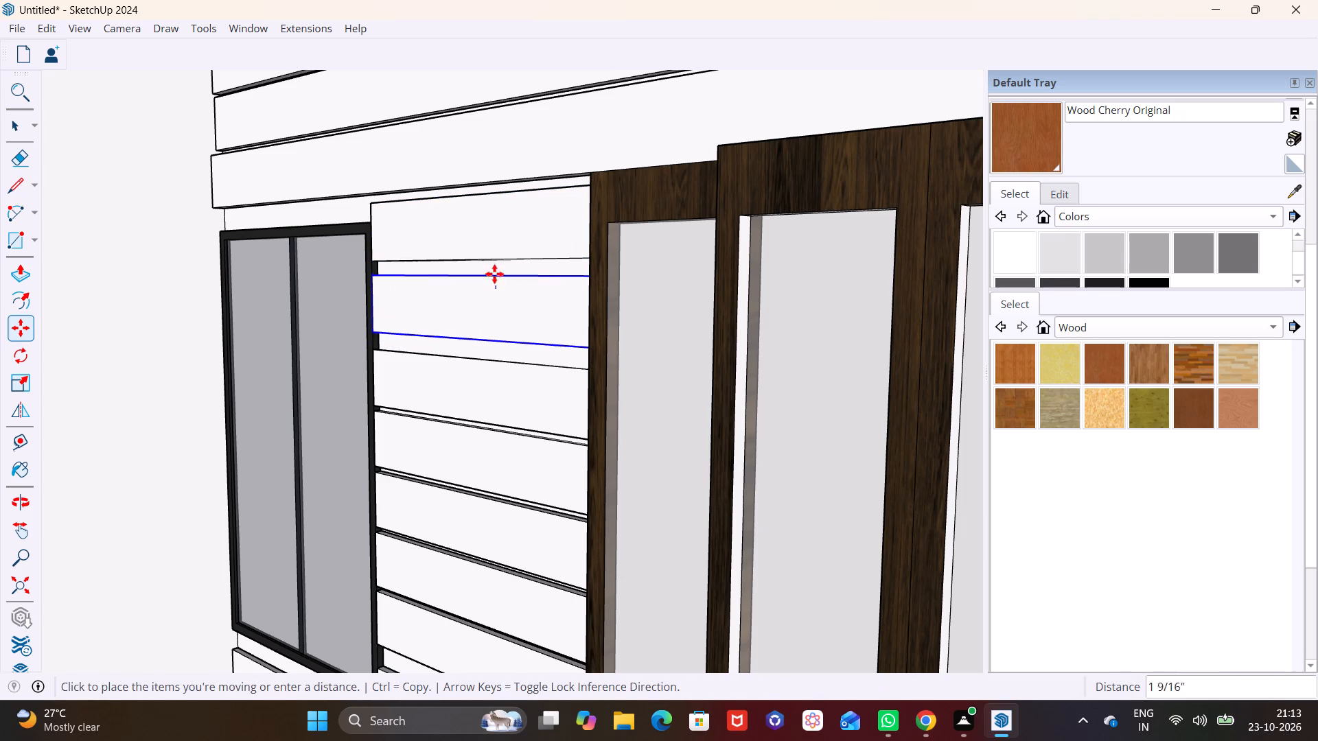
click(492, 272)
key(space)
click(450, 387)
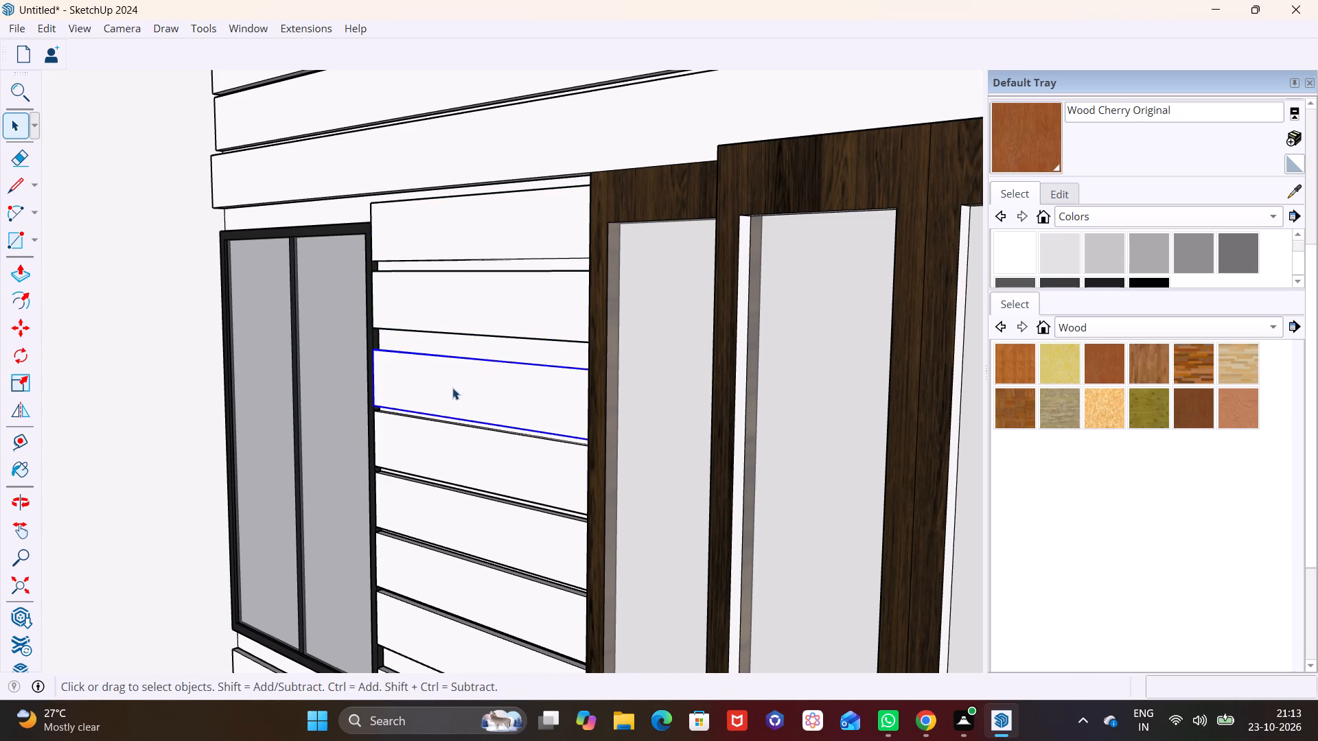
key(m)
click(452, 390)
click(452, 373)
Move the fourth short board from the top up 2", closer to the third board.
key(space)
click(442, 443)
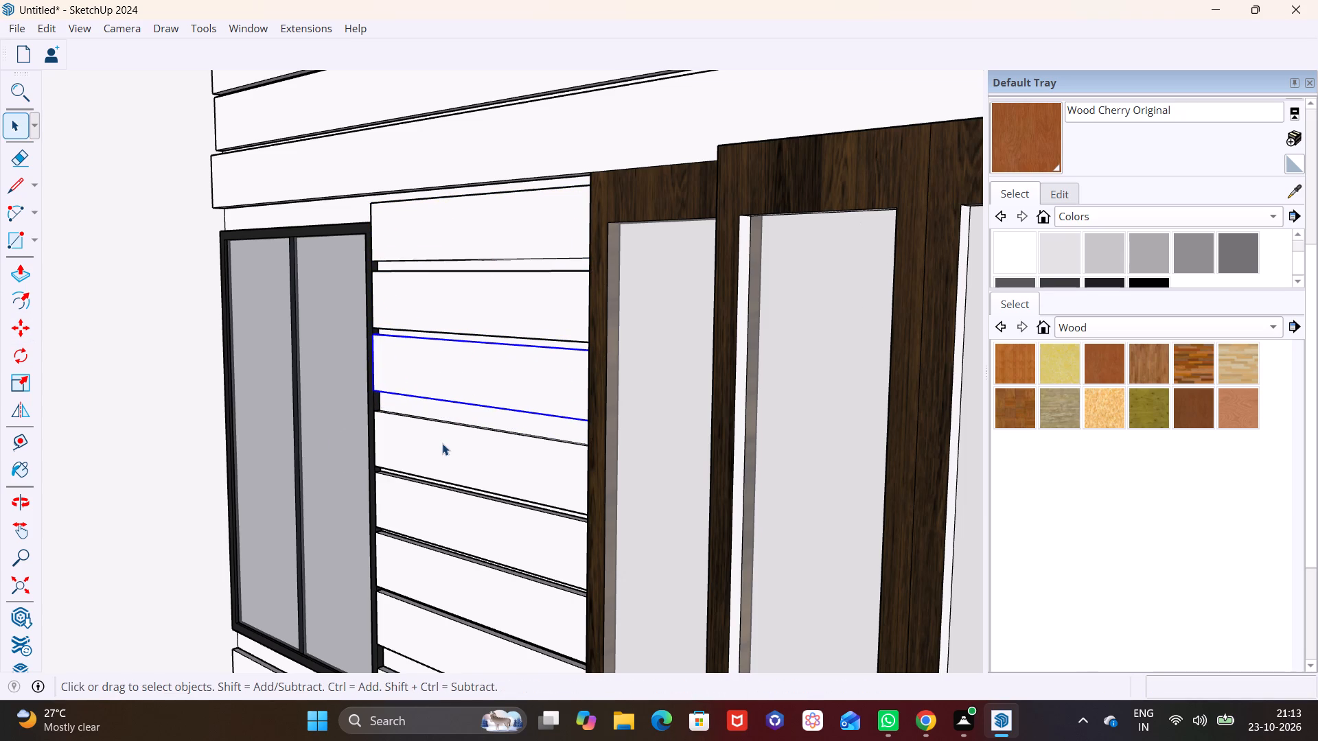
key(m)
click(432, 466)
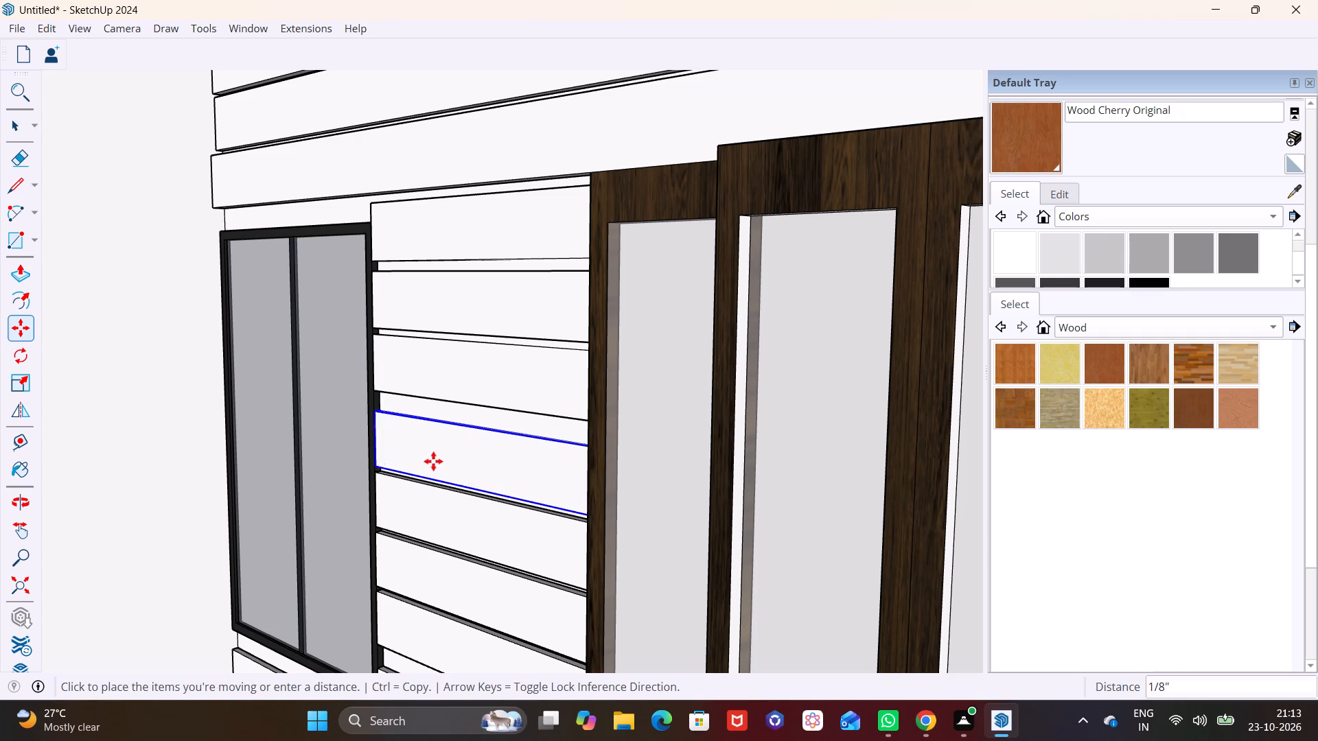
click(435, 449)
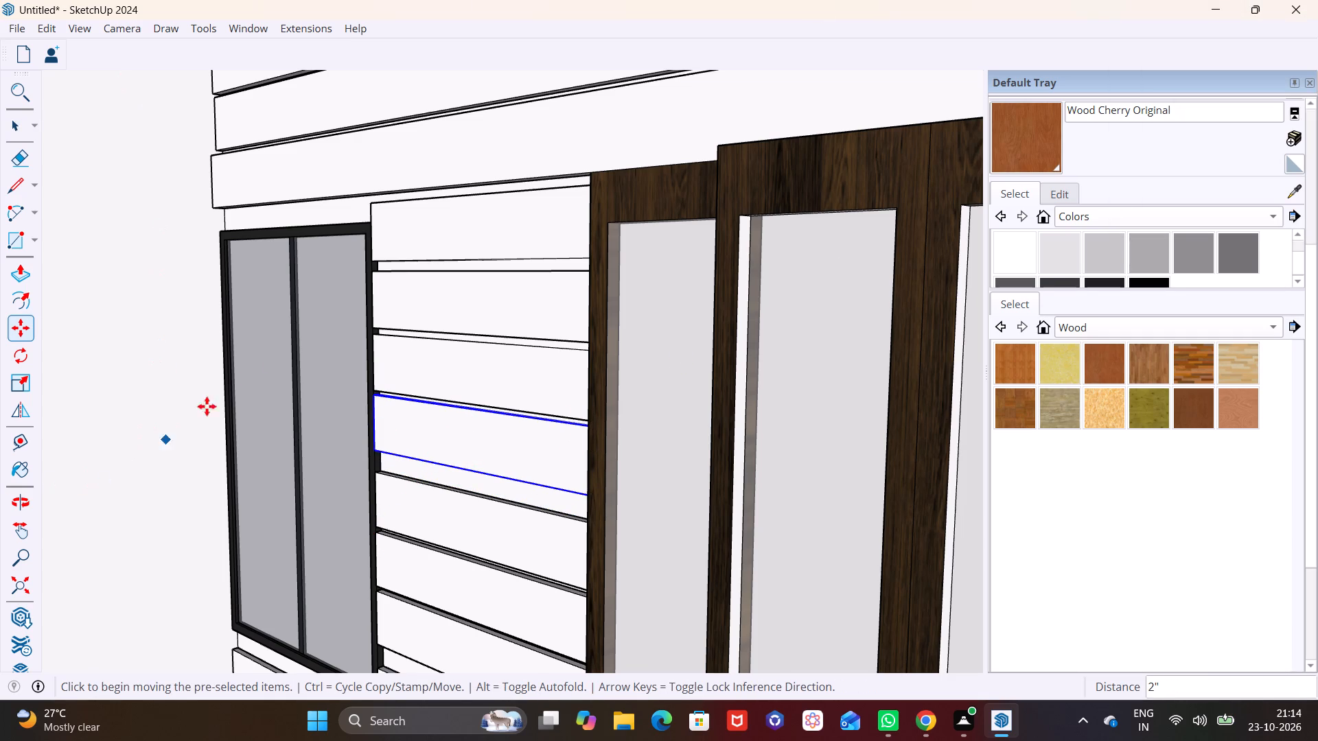
Raise the second short board a further 3/4" and the third about 15/16" to tighten their upper gaps.
key(space)
click(474, 316)
key(m)
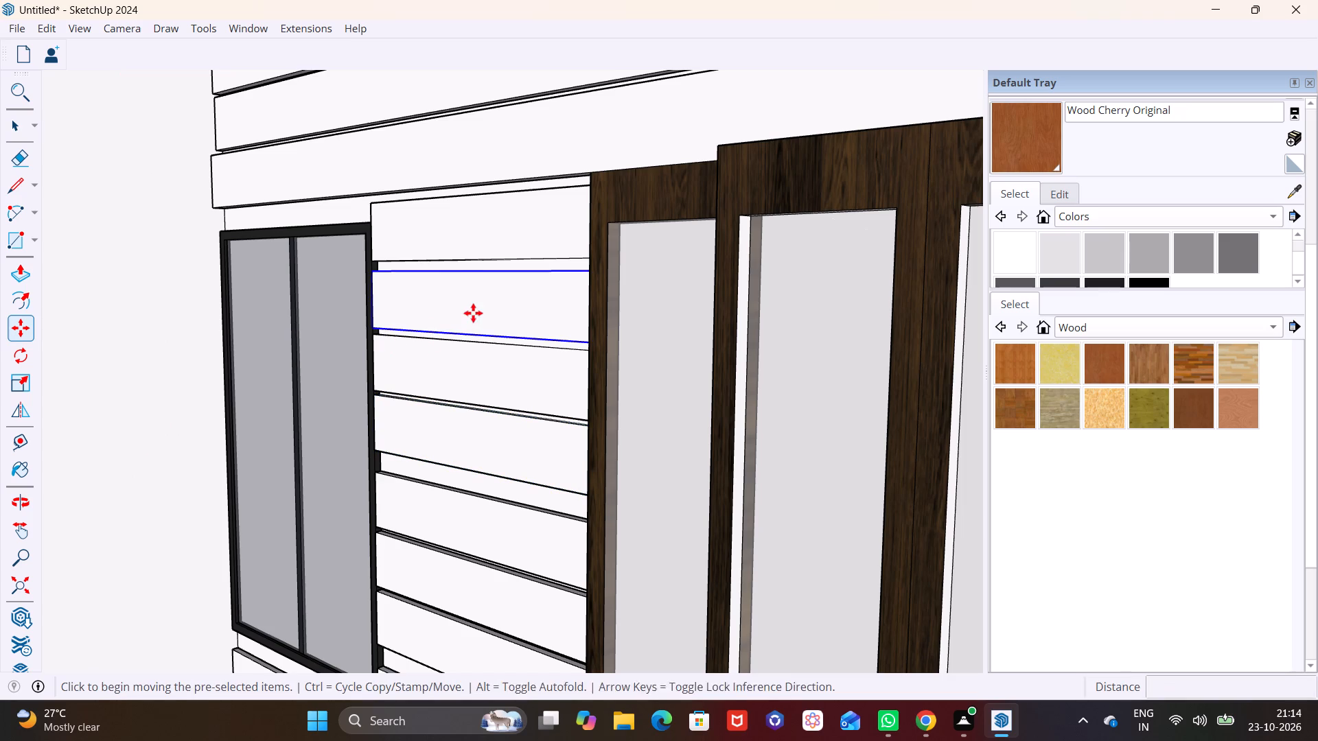
click(476, 307)
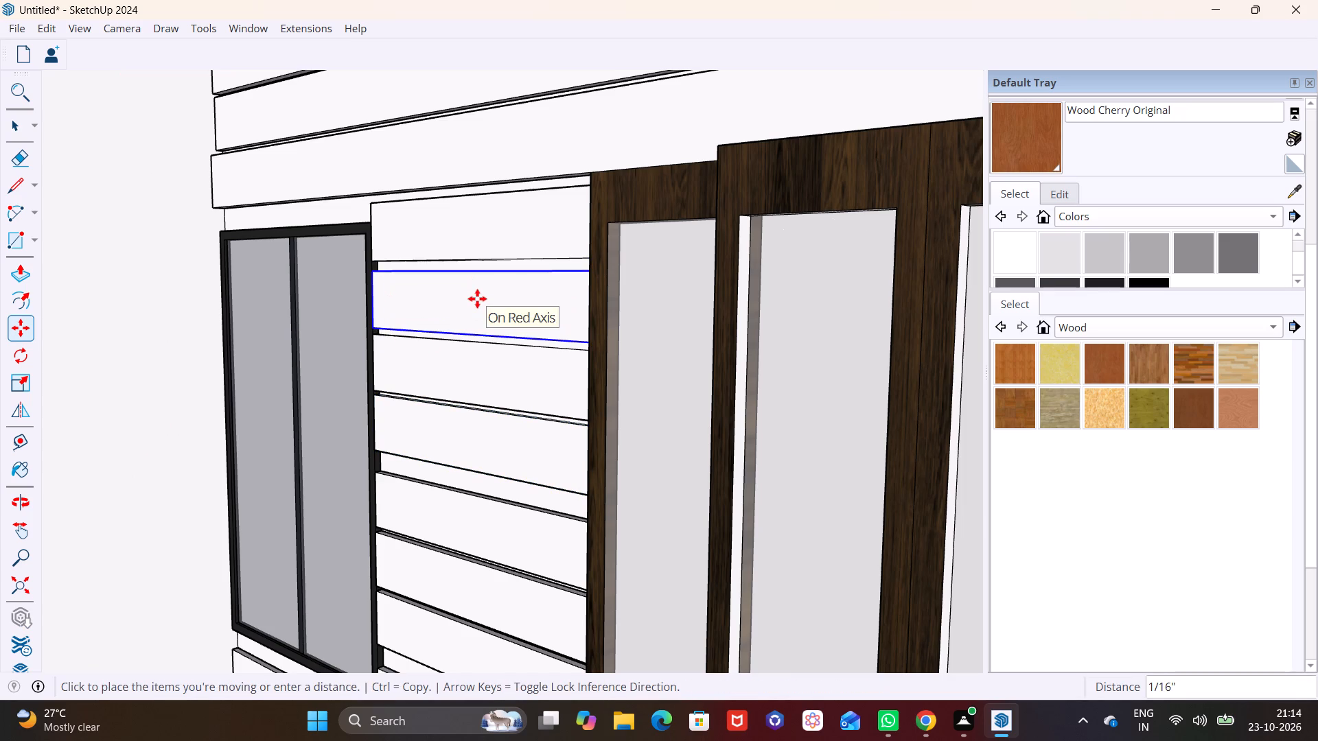
scroll(478, 298, up, 4)
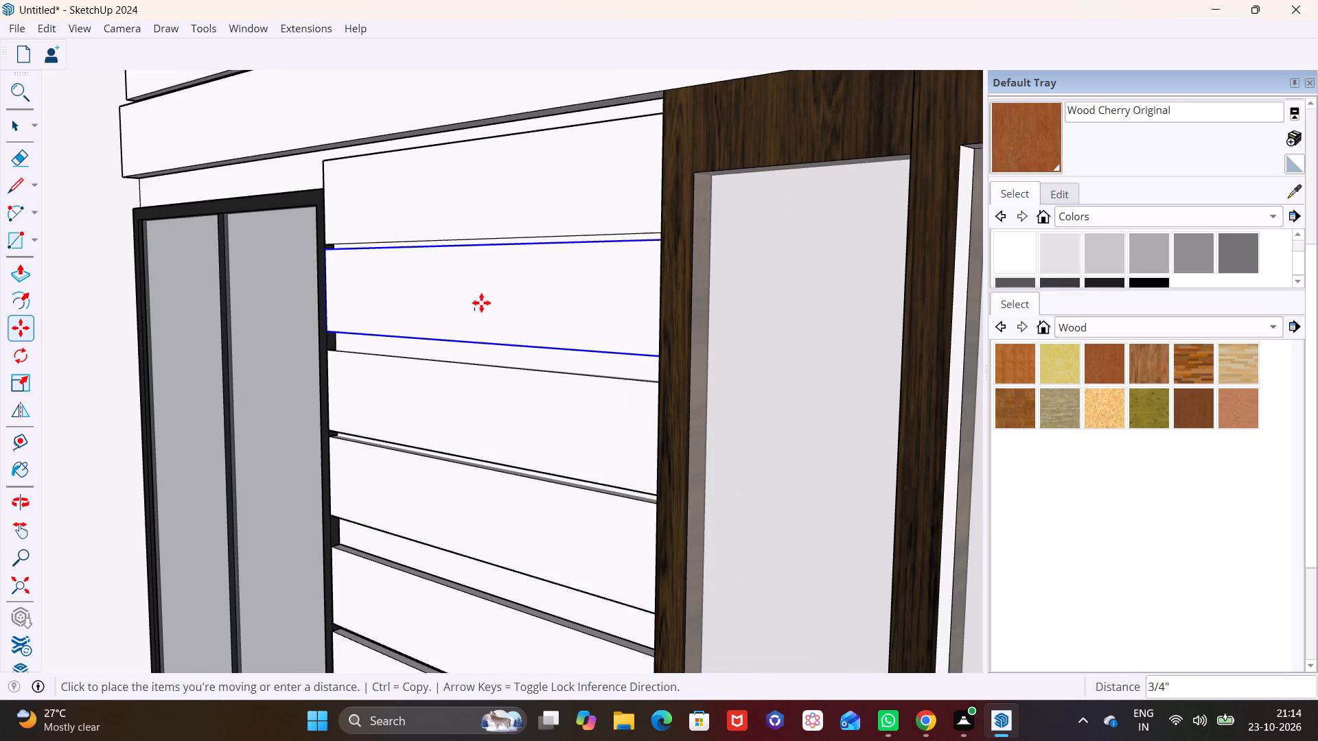
click(474, 301)
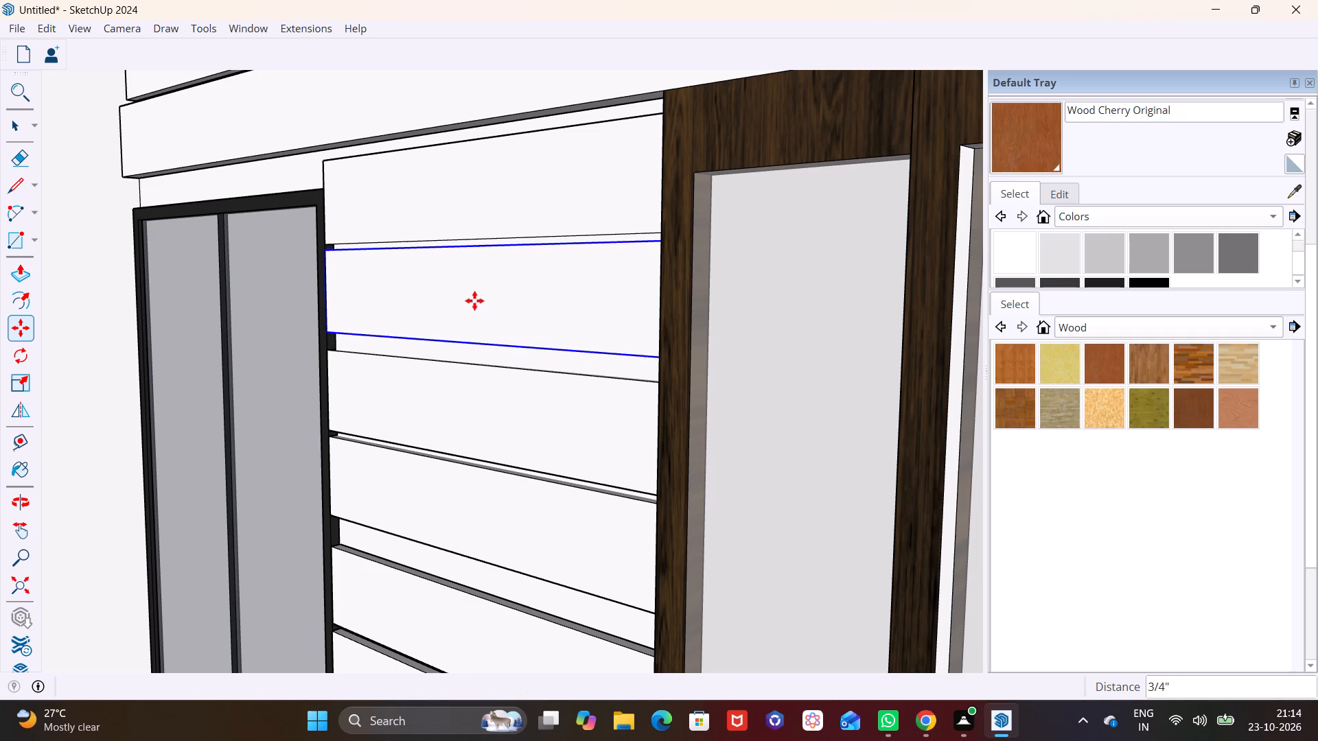
key(space)
click(445, 386)
key(m)
click(454, 421)
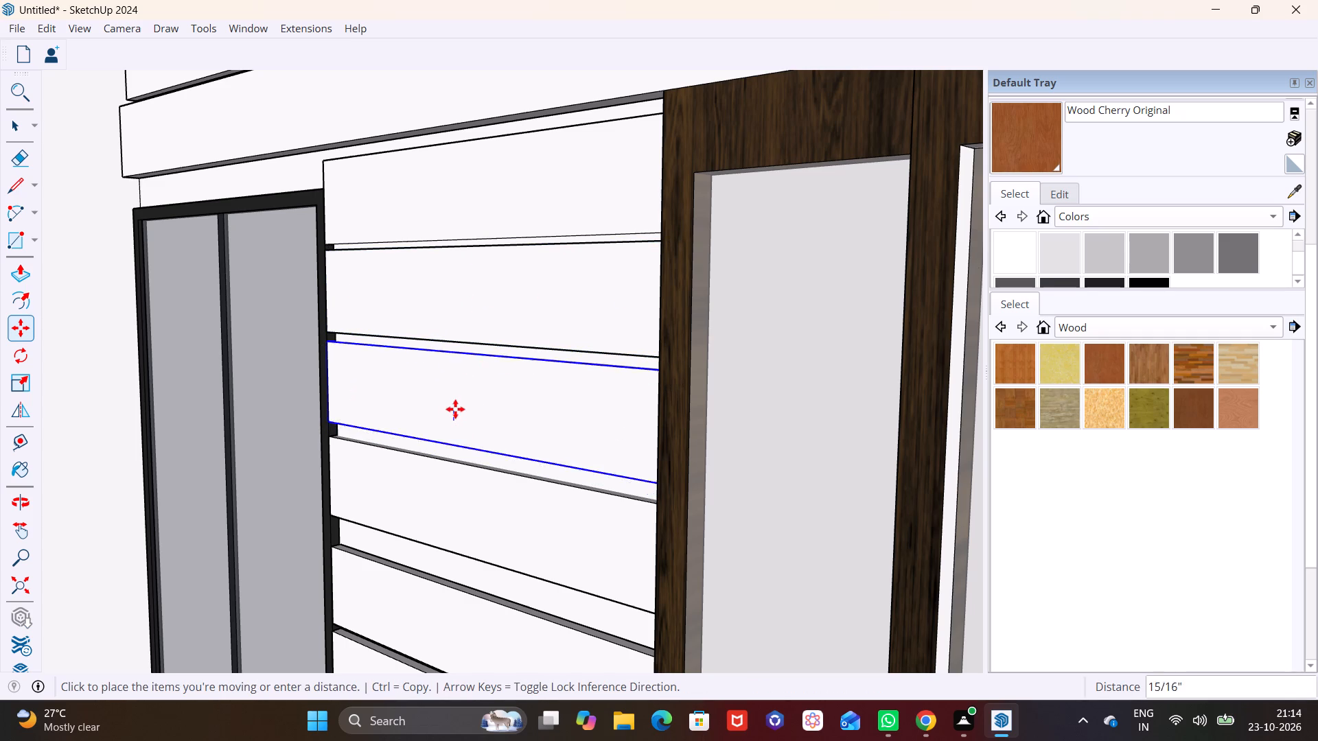
click(455, 408)
Move the fourth and fifth short boards beside the window up, leaving narrow gaps beneath the boards above them.
scroll(491, 438, down, 1)
shift+middle_drag(483, 440, 485, 434)
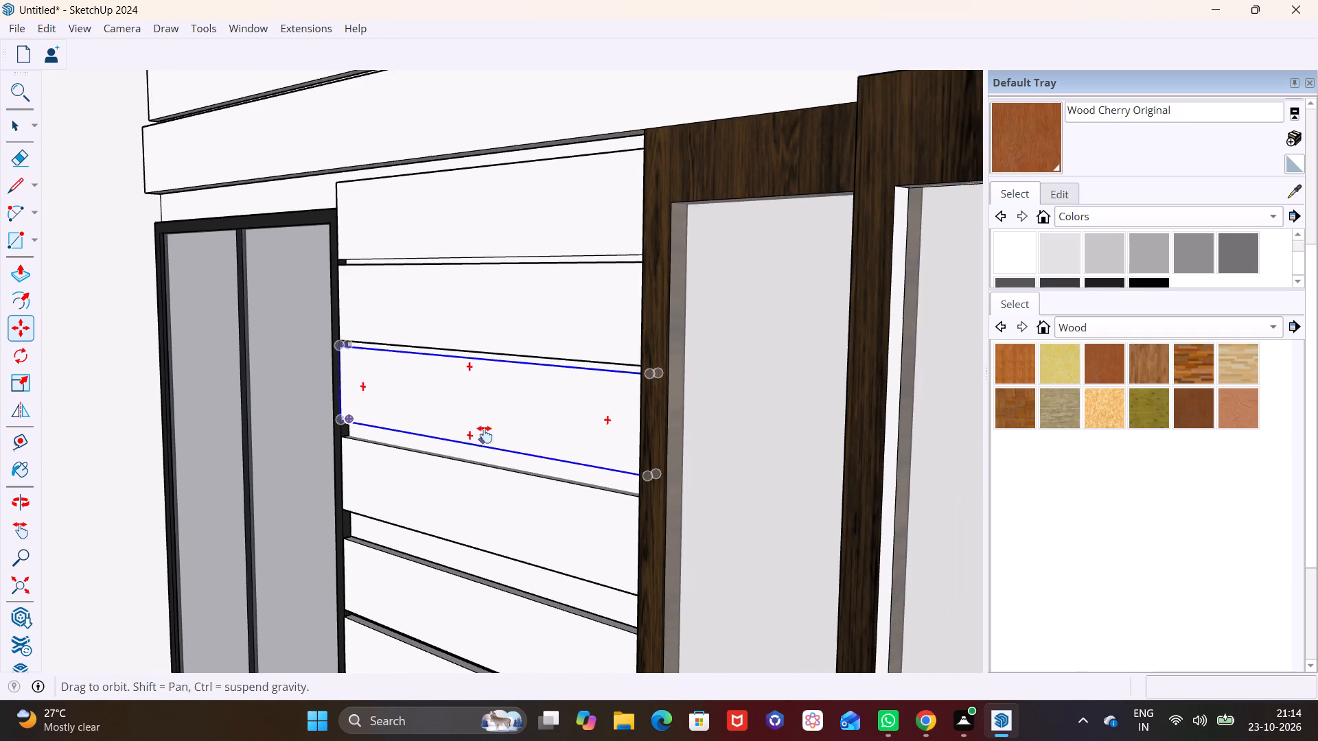
shift+middle_drag(485, 434, 527, 268)
key(space)
click(508, 331)
key(m)
click(504, 338)
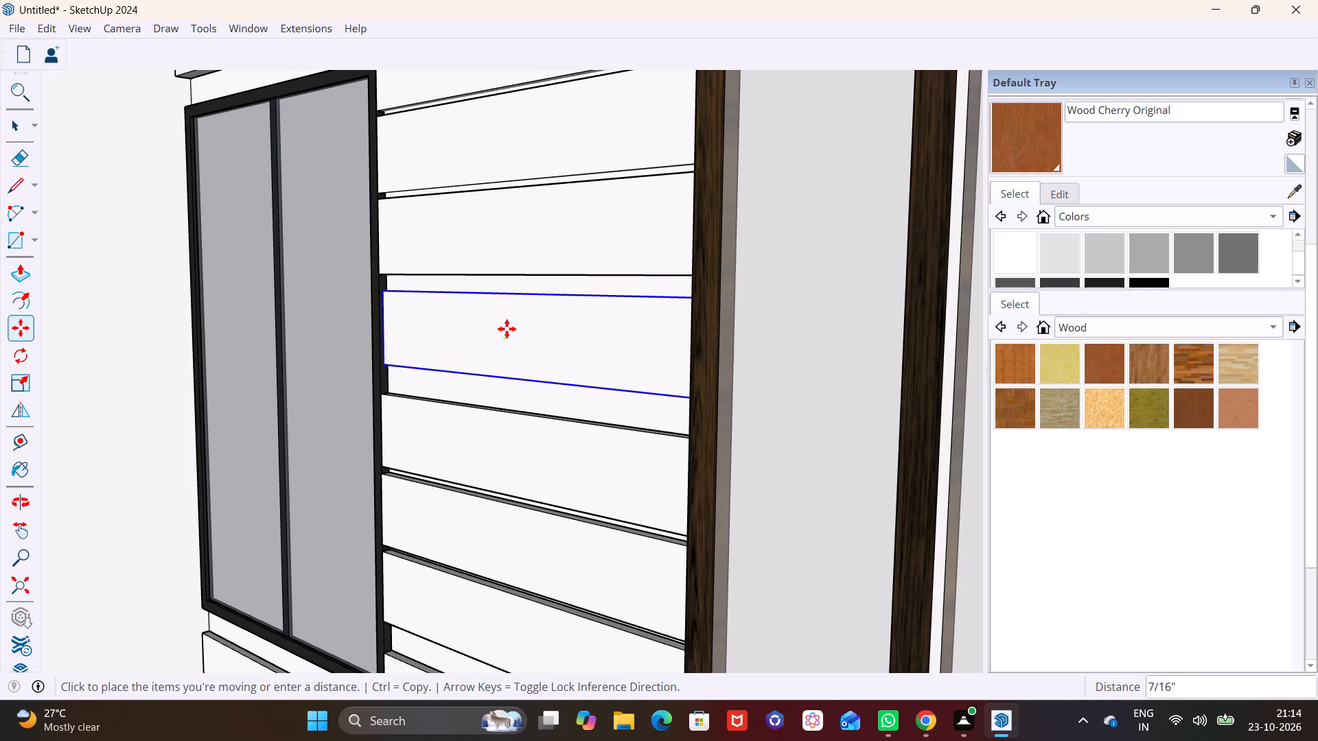
click(507, 327)
key(space)
click(471, 436)
key(m)
click(472, 436)
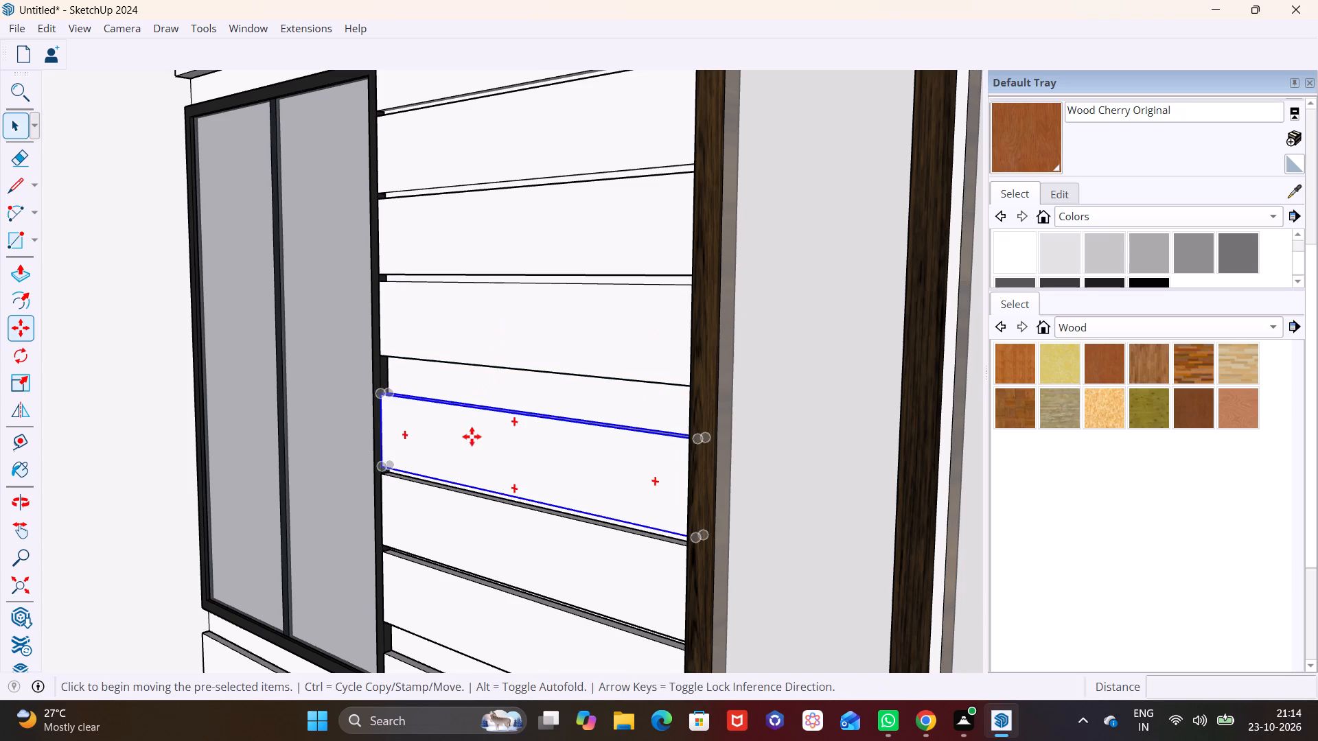
double_click(467, 405)
Move the sixth short board from the top up about 2 13/16", leaving a narrow gap beneath the fifth.
scroll(475, 418, down, 2)
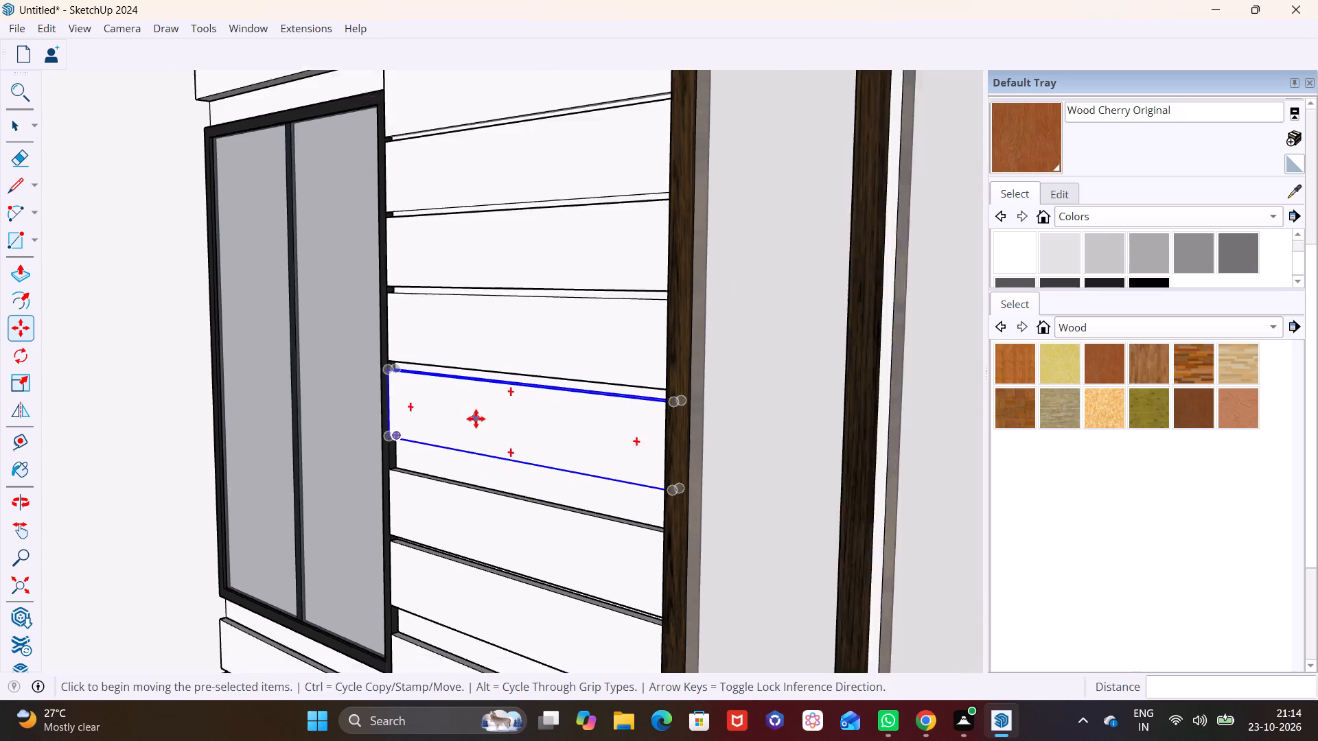
shift+middle_drag(479, 436, 521, 257)
key(space)
click(526, 337)
key(m)
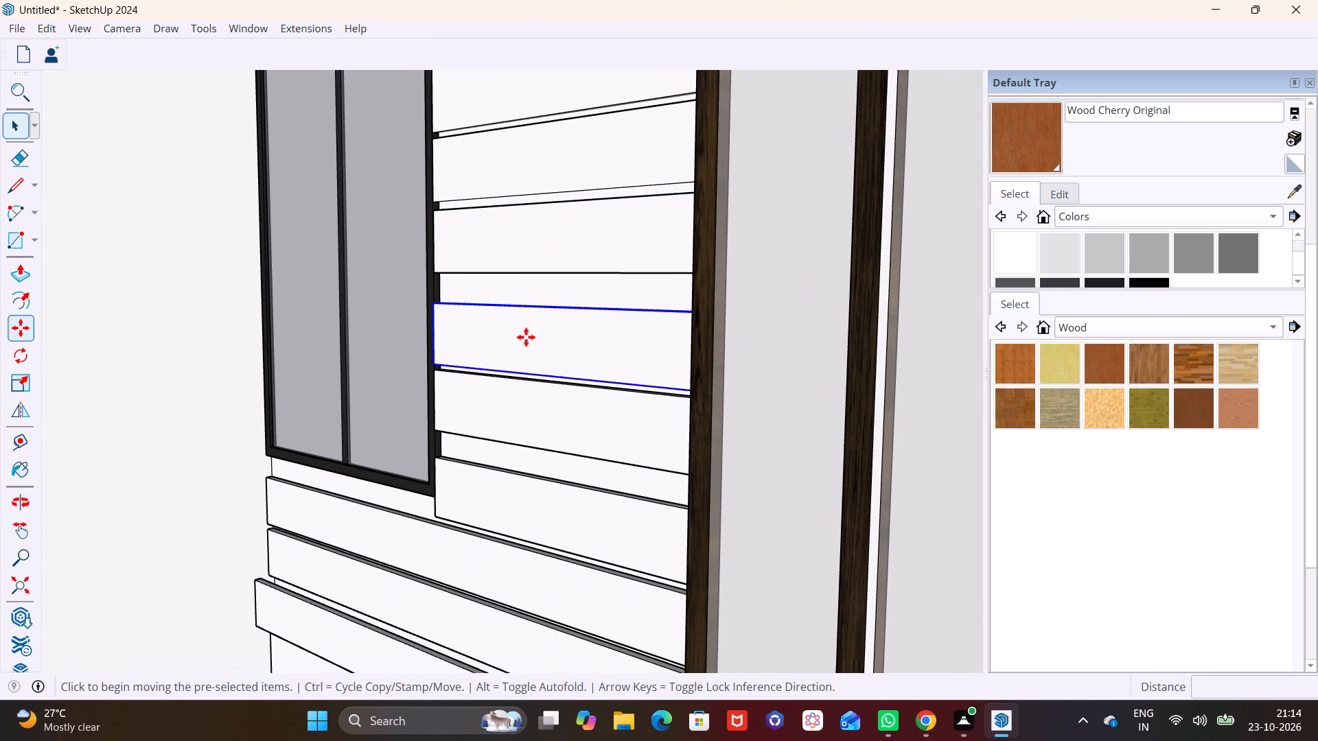
click(526, 337)
click(523, 309)
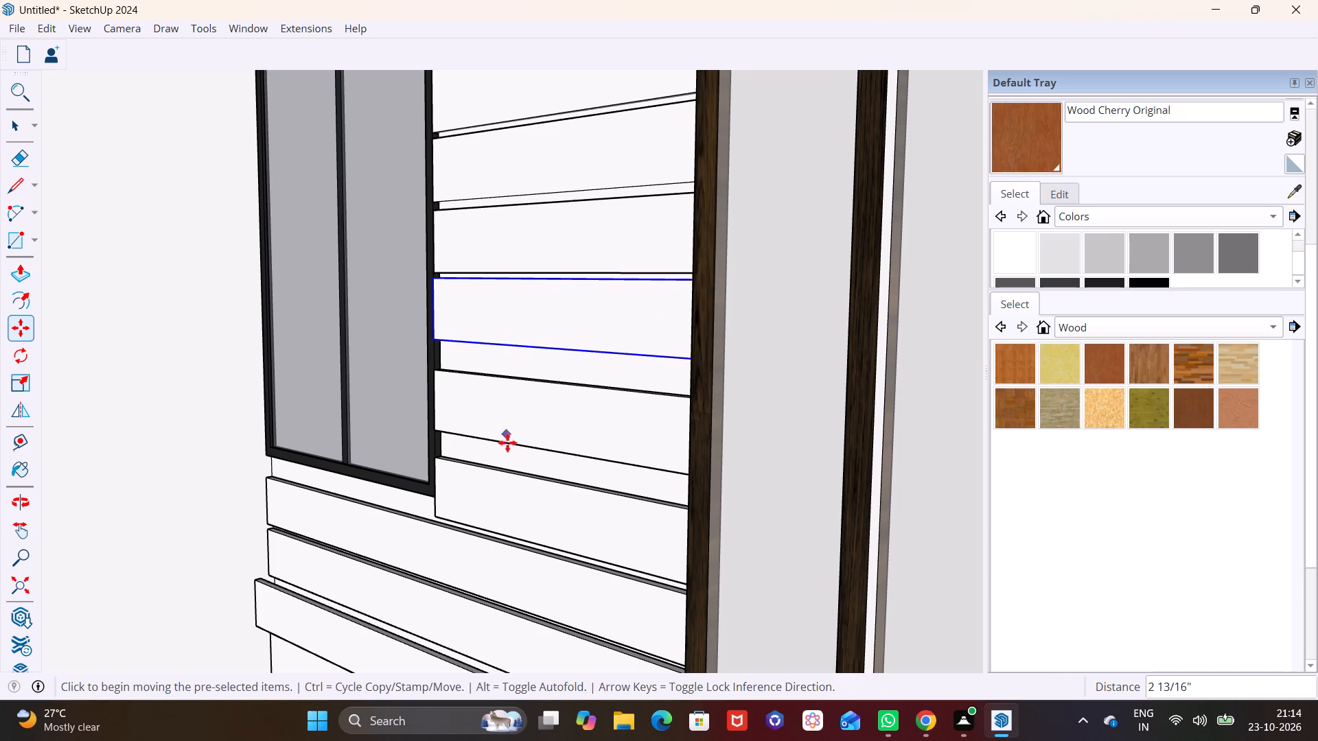
Move the seventh short board down, leaving a narrow gap above the lowest short board.
key(space)
click(522, 427)
key(m)
click(529, 418)
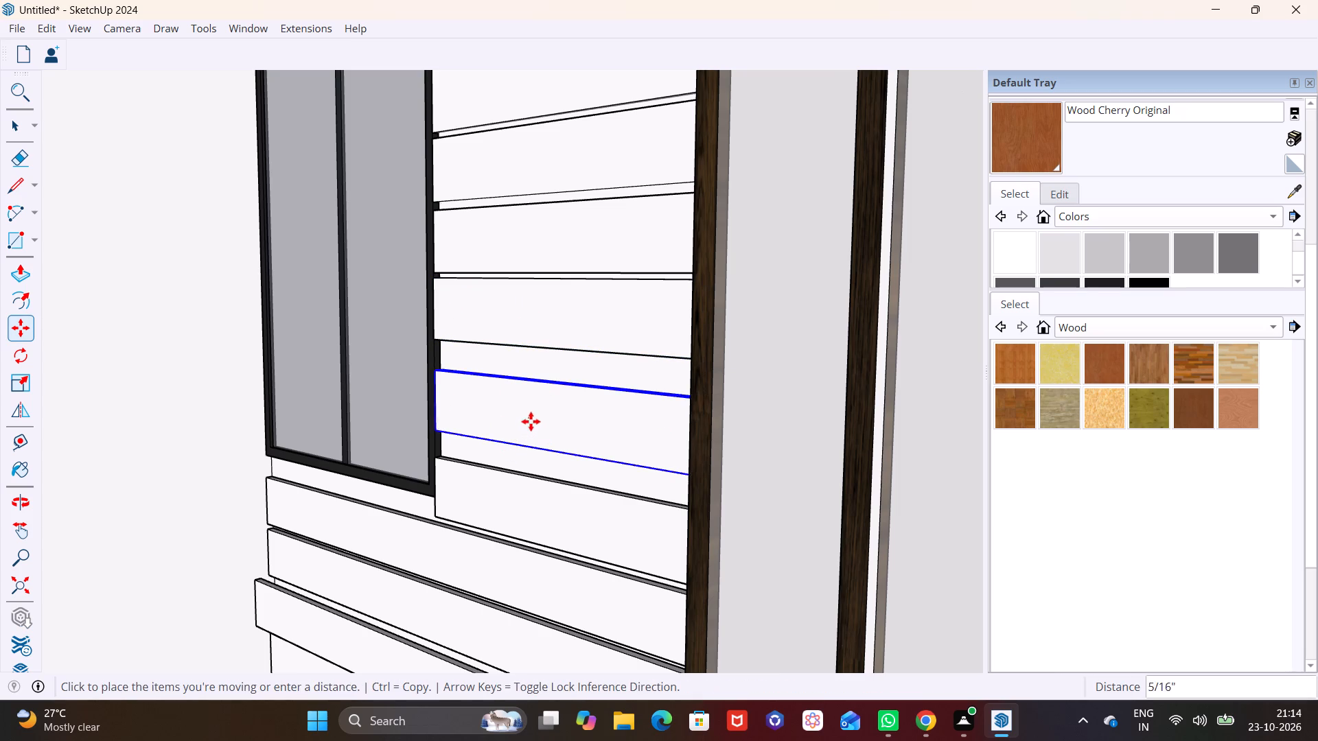
click(533, 440)
Examine the short board column between the window and the sliding door for spacing and remaining wide gaps.
middle_drag(558, 442, 878, 366)
scroll(704, 375, down, 5)
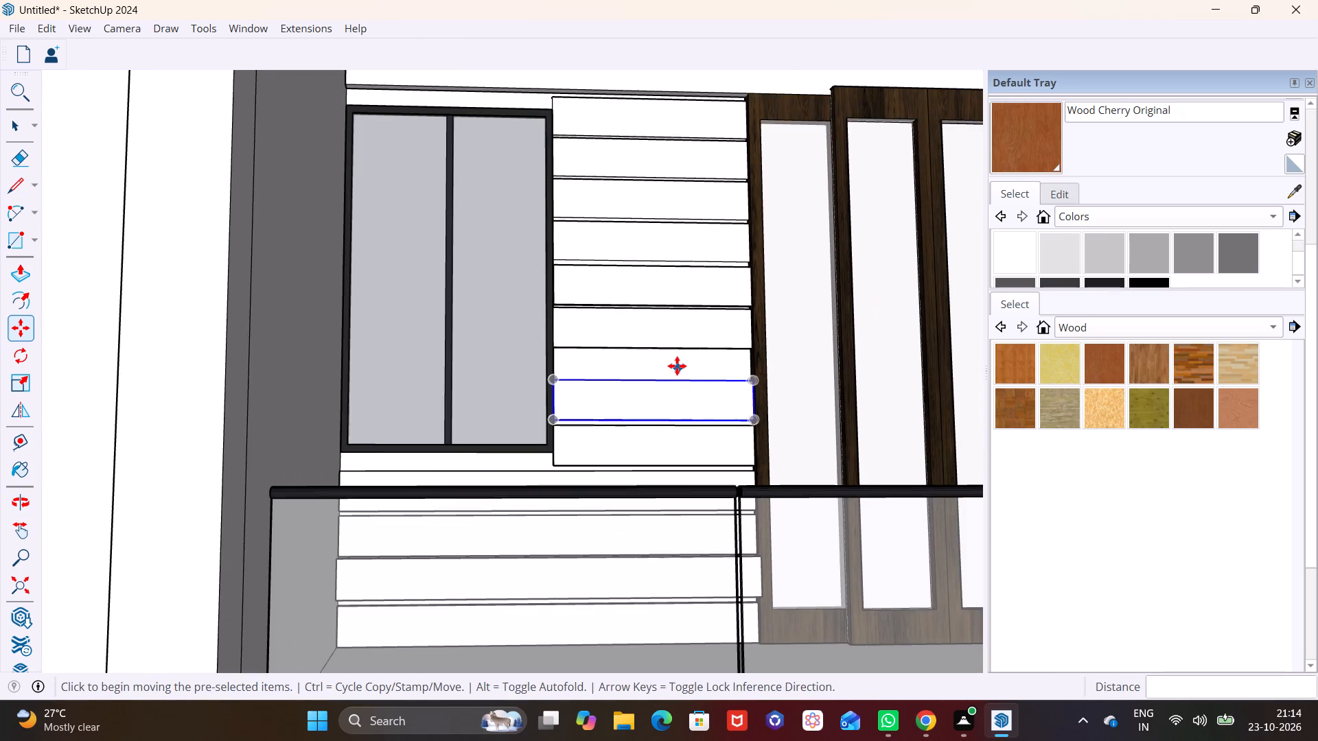
scroll(677, 366, up, 2)
middle_drag(626, 411, 608, 384)
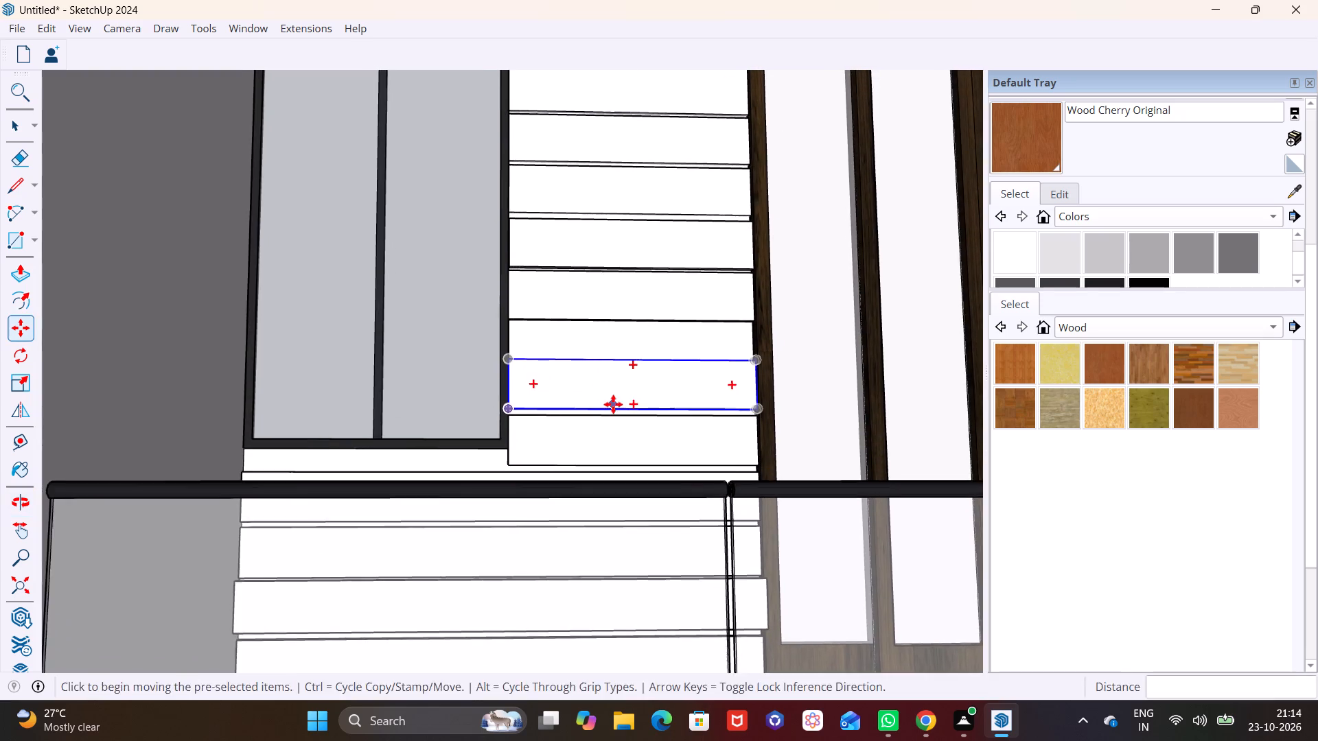
middle_drag(614, 404, 608, 475)
scroll(610, 475, up, 2)
scroll(608, 441, down, 7)
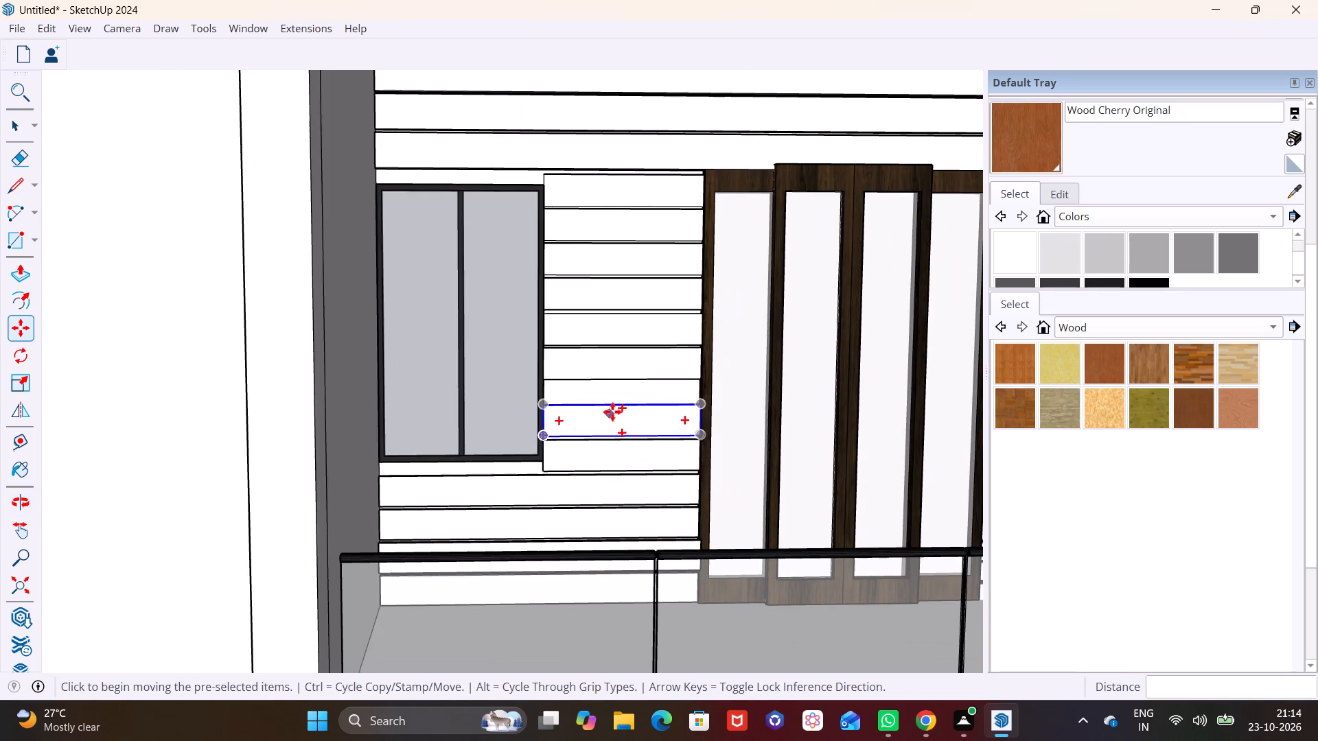
middle_drag(611, 410, 531, 392)
scroll(537, 357, up, 15)
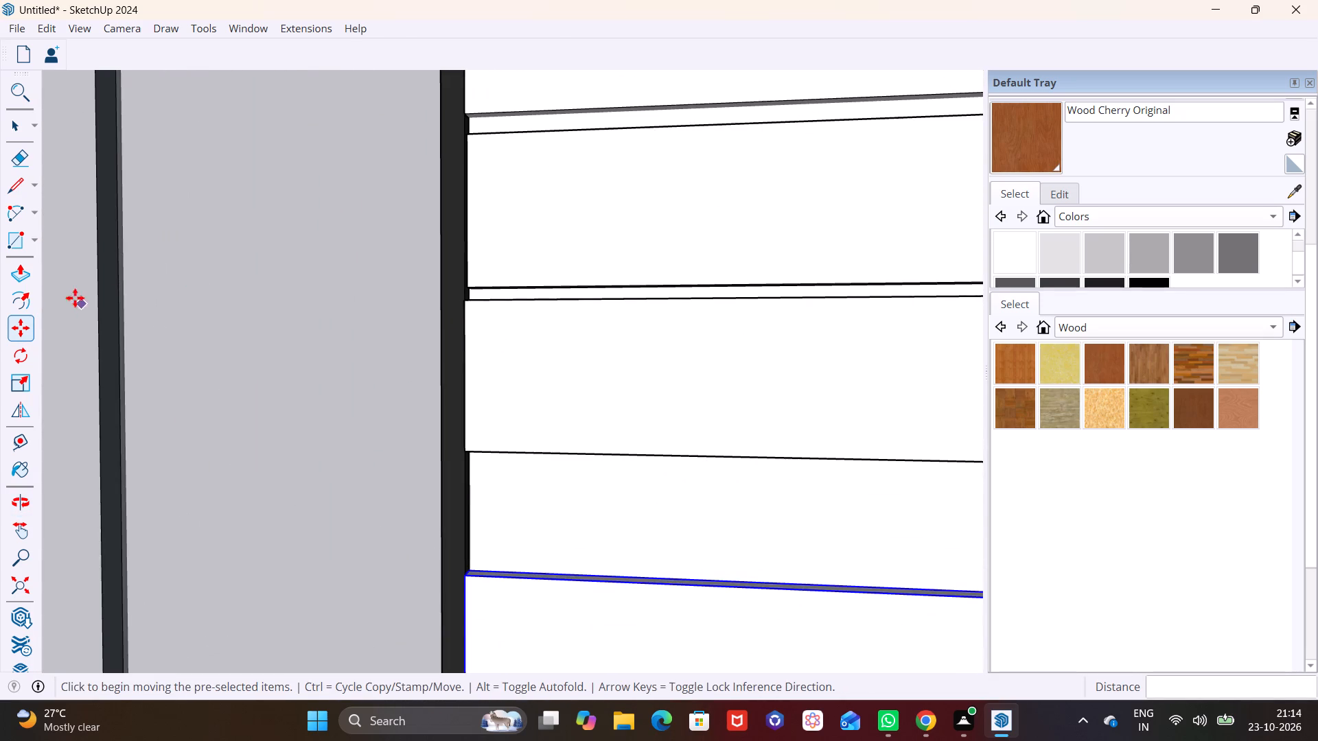
Draw a rectangle filling the remaining wide gap in the short board column beside the window, and make it a group.
click(34, 239)
click(38, 257)
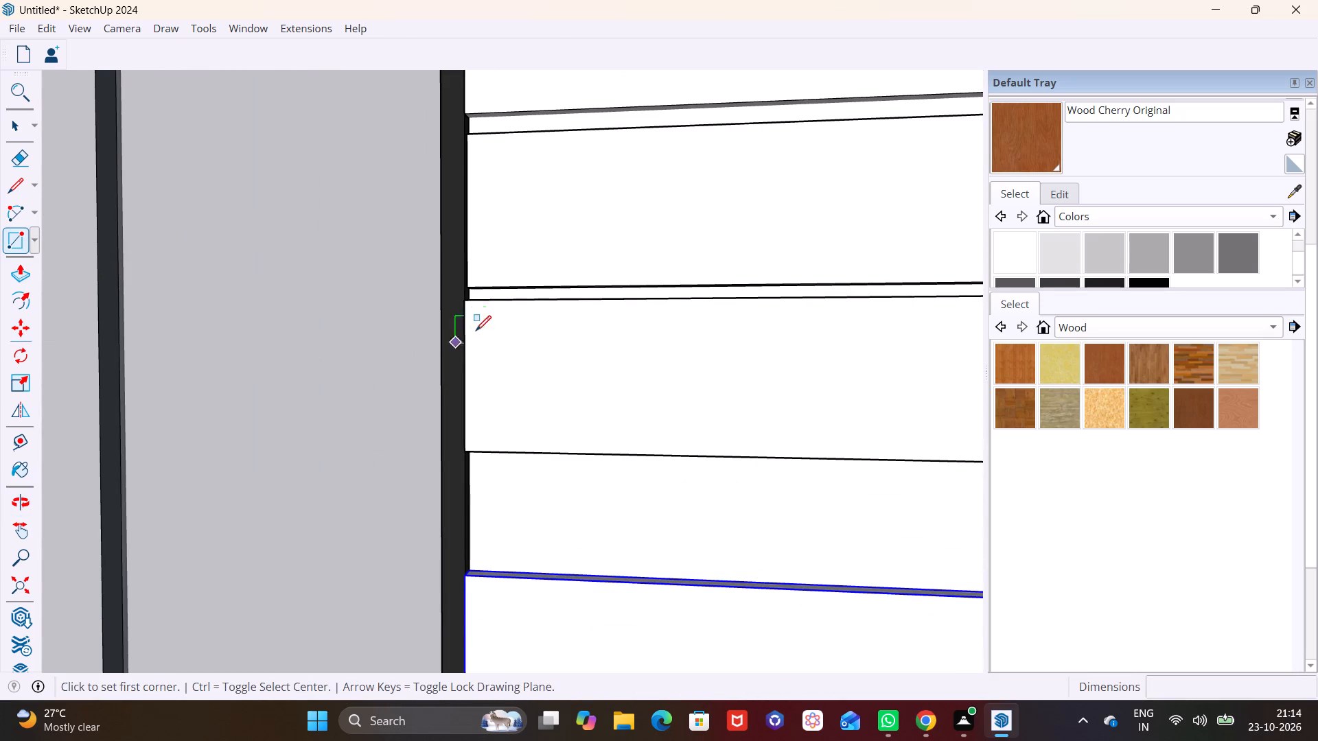
middle_drag(481, 333, 458, 438)
middle_click(632, 473)
scroll(636, 472, down, 1)
middle_drag(629, 457, 640, 272)
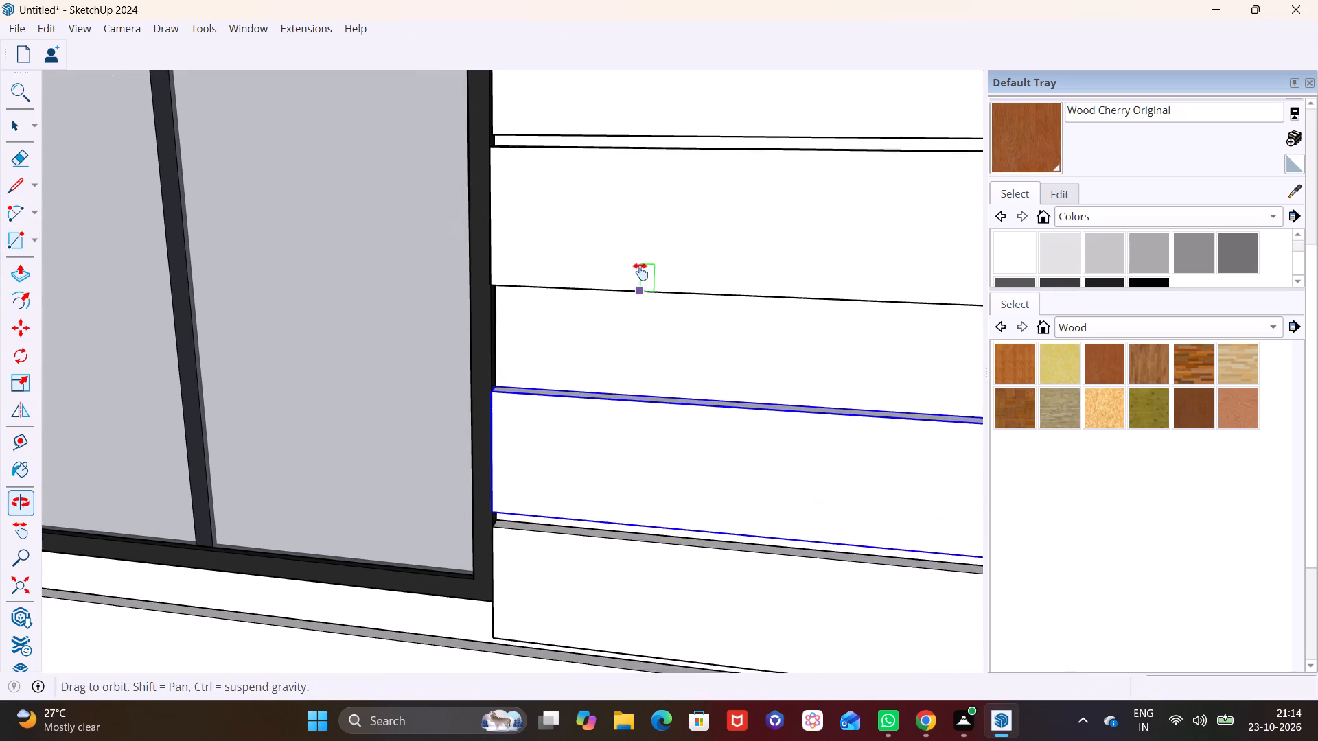
middle_drag(640, 272, 640, 270)
scroll(624, 310, up, 1)
middle_drag(626, 310, 643, 242)
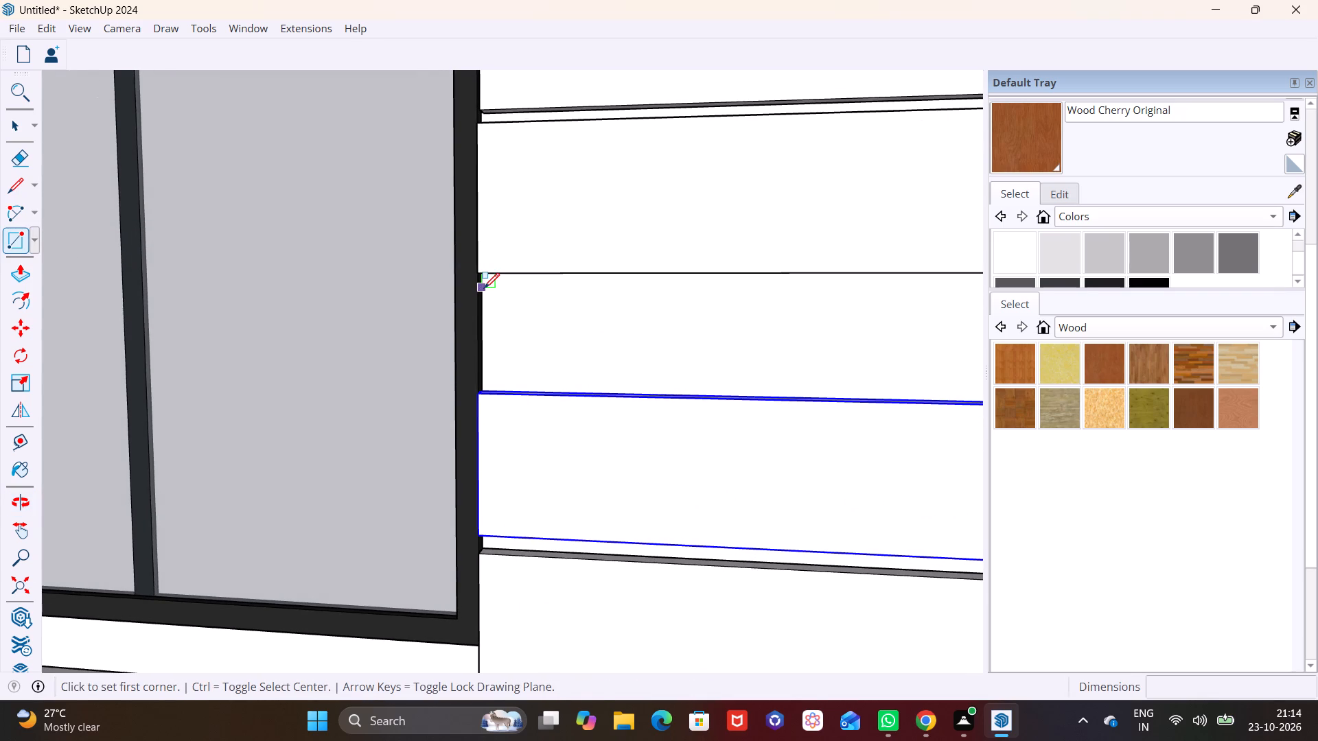
click(484, 288)
scroll(587, 348, down, 5)
shift+middle_drag(643, 357, 493, 357)
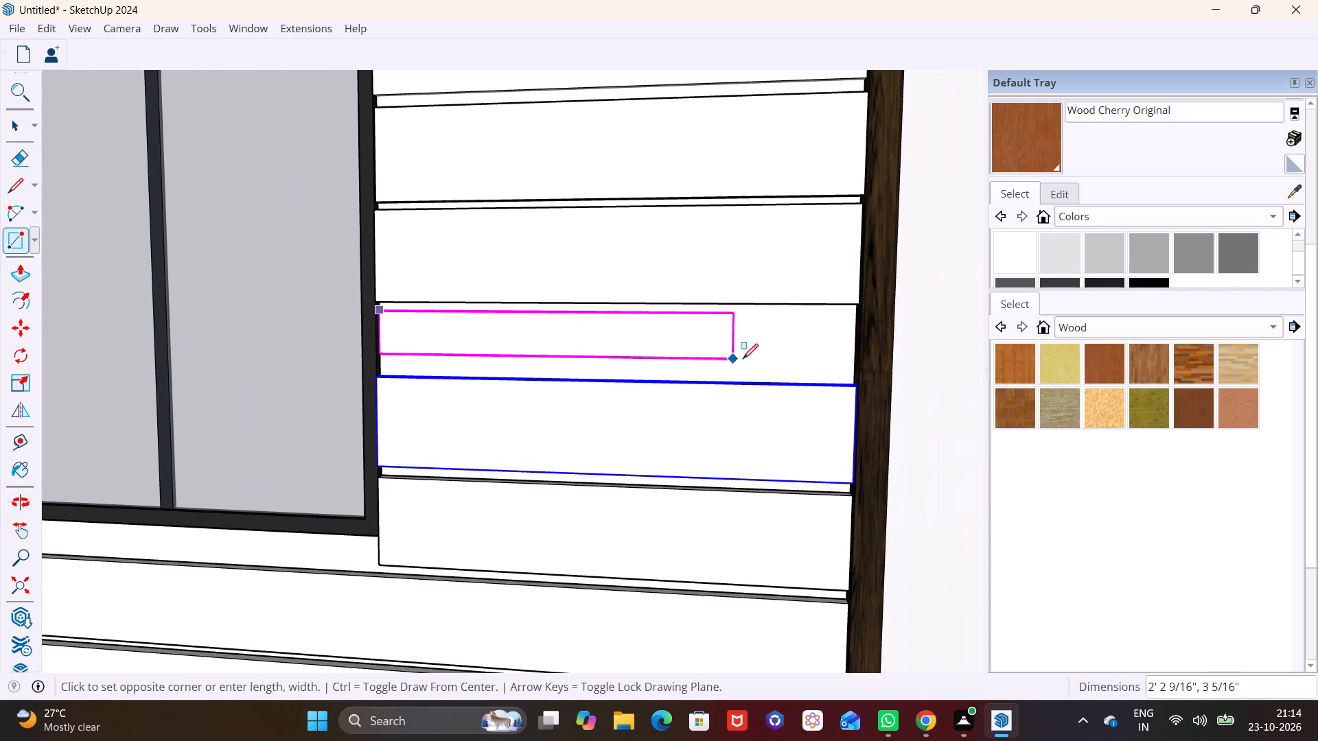
click(851, 375)
key(space)
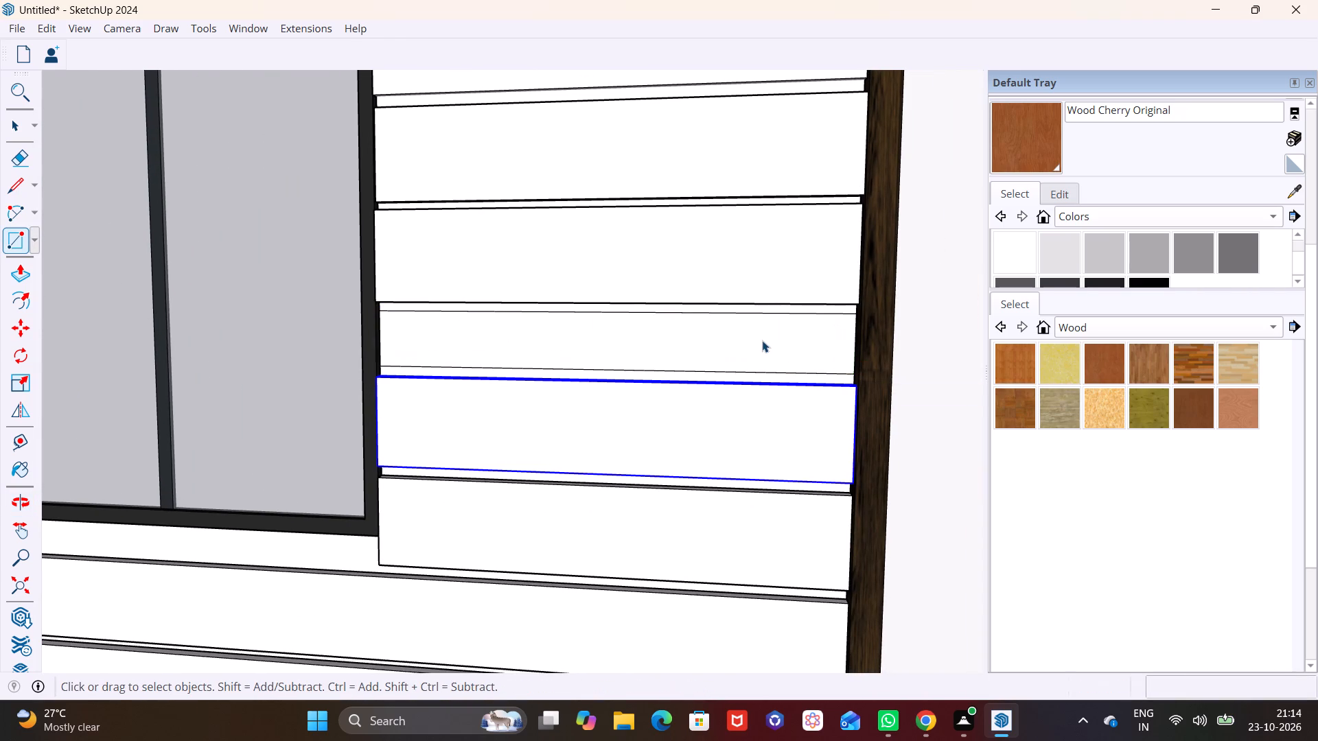
double_click(759, 339)
right_click(759, 338)
click(812, 502)
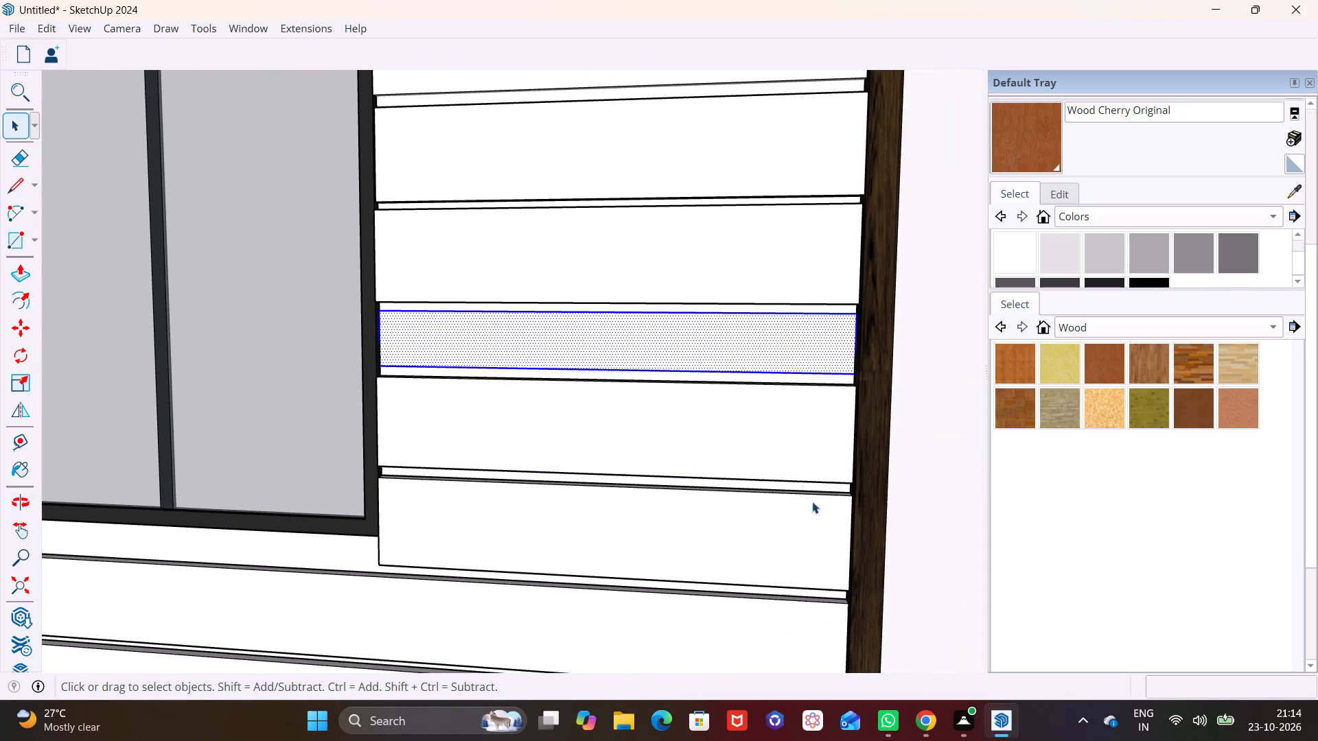
Extrude the new rectangle outward inside its group, forming a short board between the neighbouring boards.
middle_drag(692, 337, 540, 407)
triple_click(588, 351)
click(592, 350)
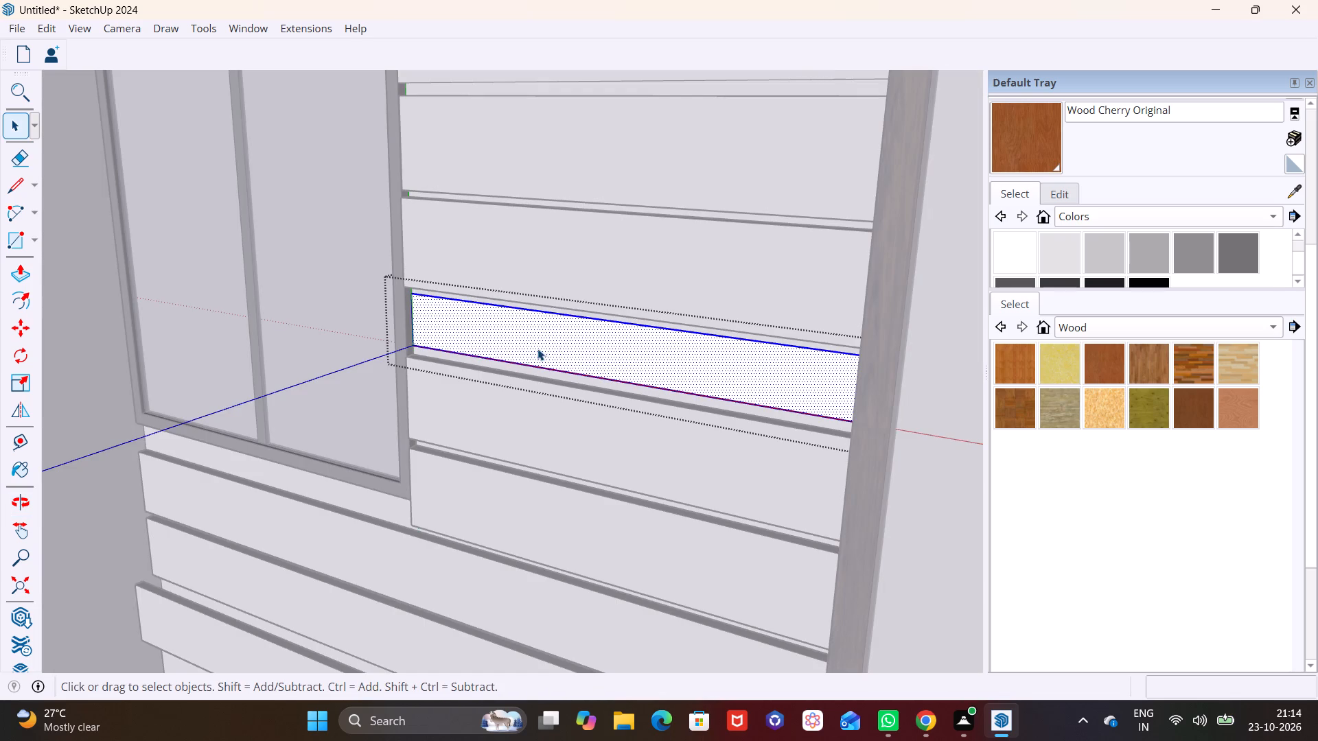
click(27, 272)
click(524, 345)
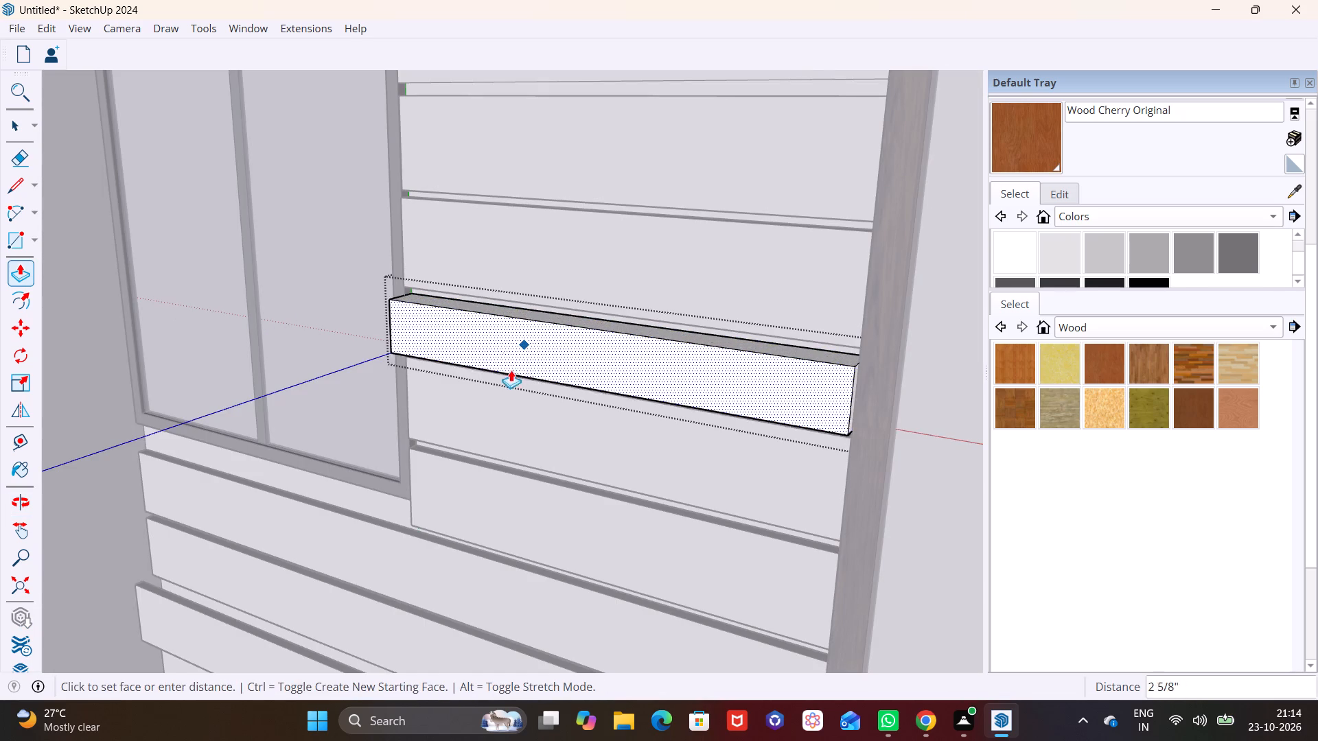
click(533, 381)
scroll(552, 356, down, 3)
key(space)
click(820, 394)
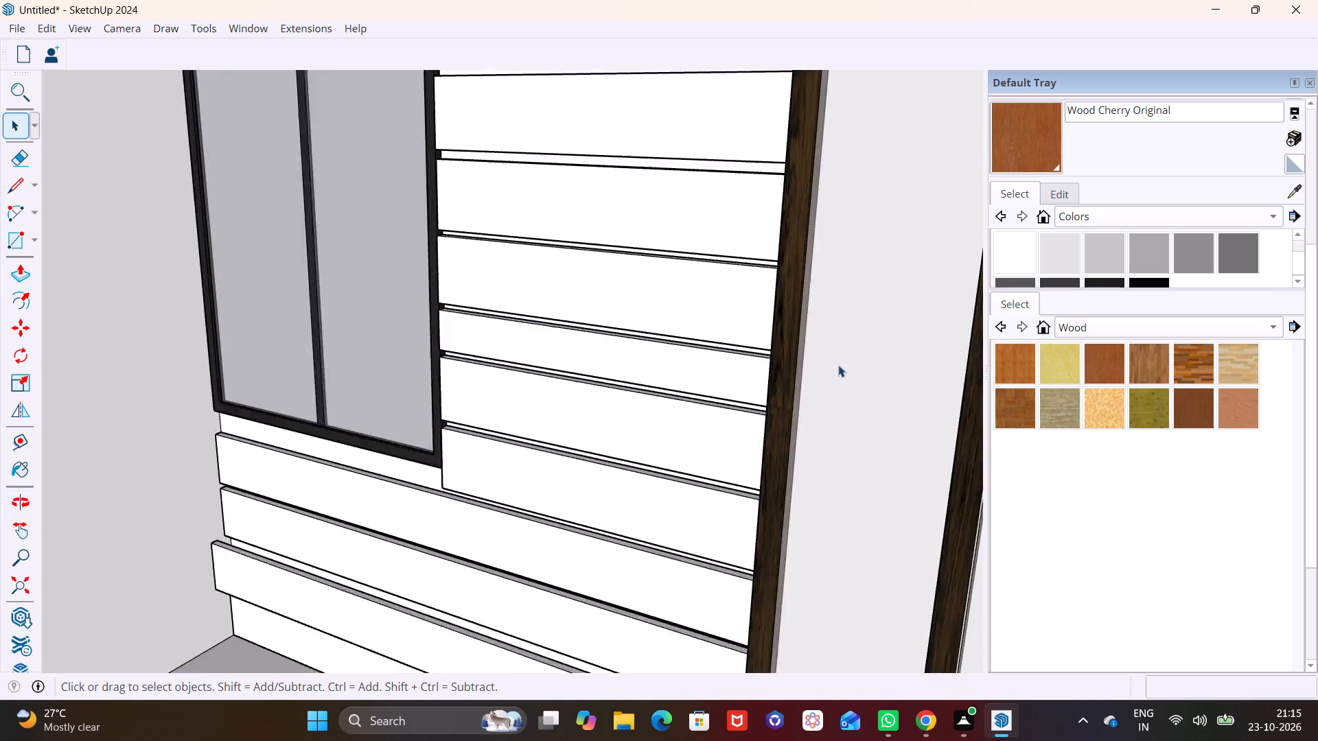
Paint the three long boards above the window and sliding door with Wood Cherry Original.
scroll(838, 365, down, 8)
middle_drag(731, 379, 846, 407)
scroll(759, 318, down, 7)
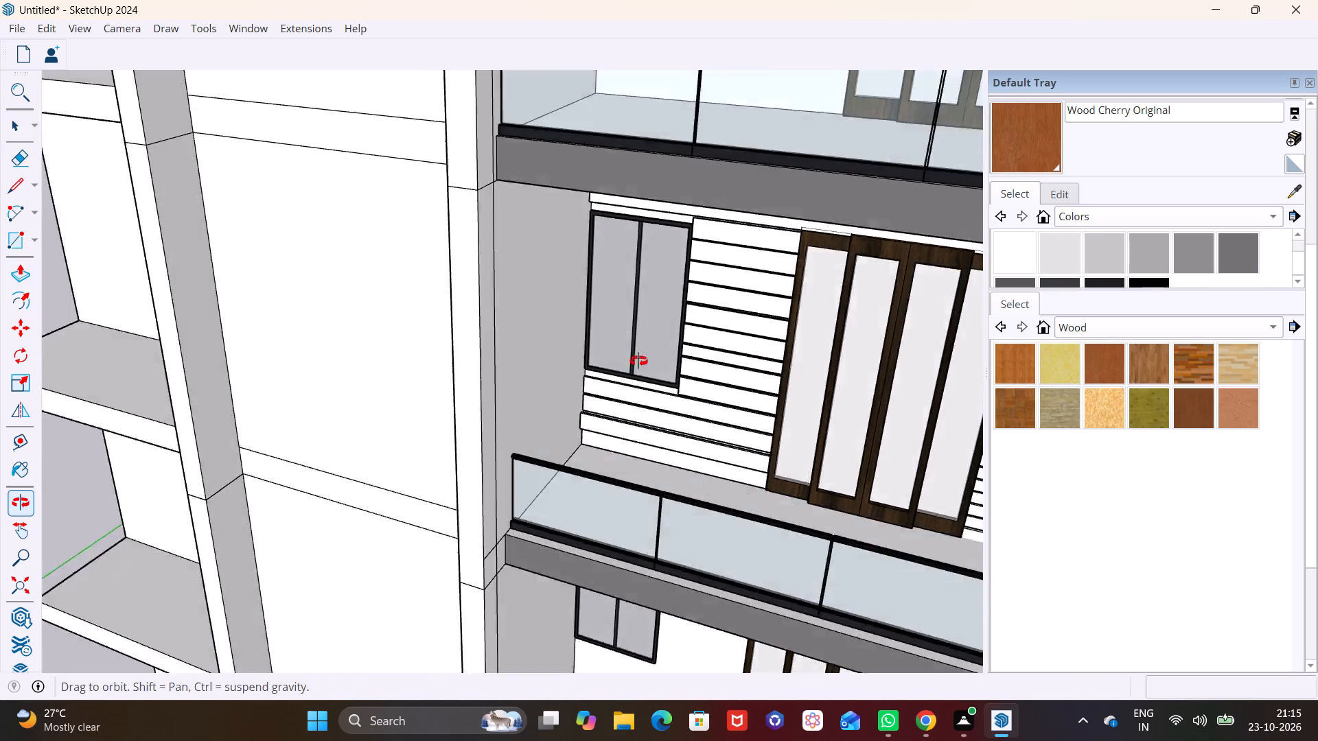
shift+middle_drag(711, 265, 559, 349)
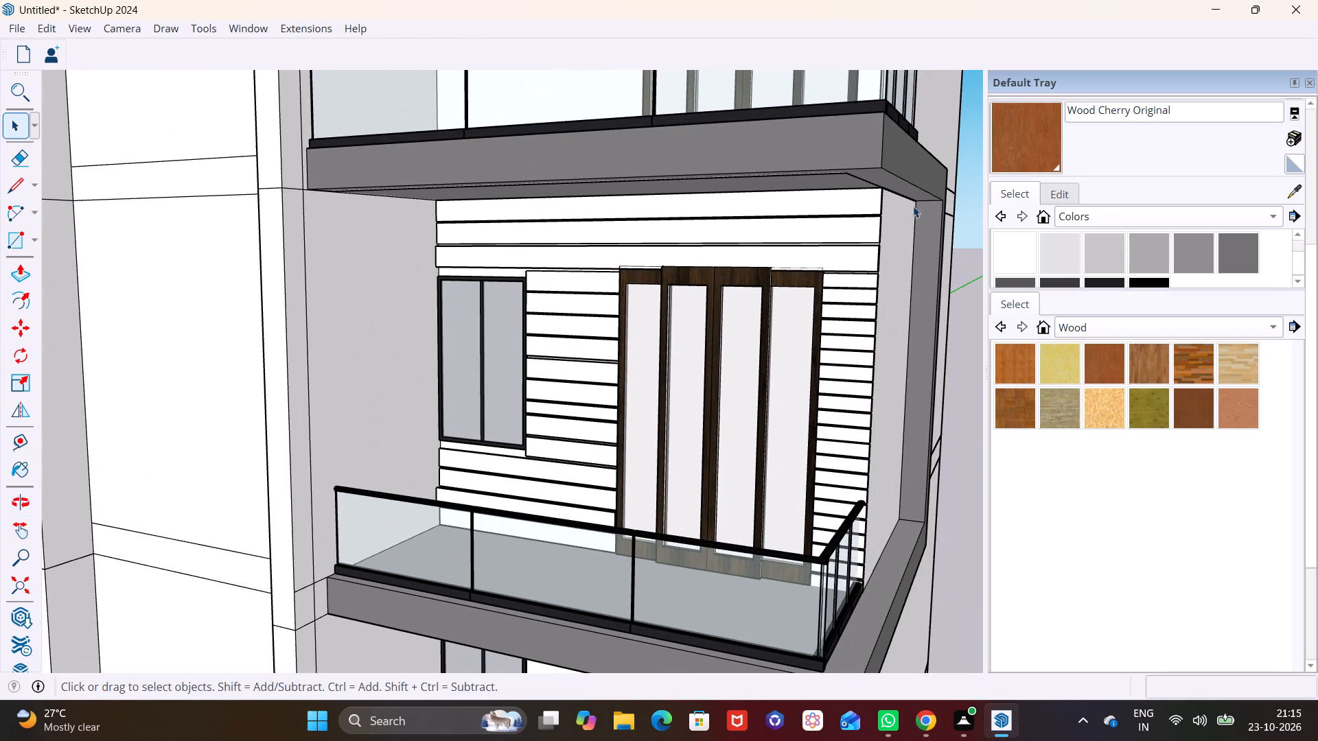
click(1018, 150)
click(851, 208)
click(852, 222)
click(855, 248)
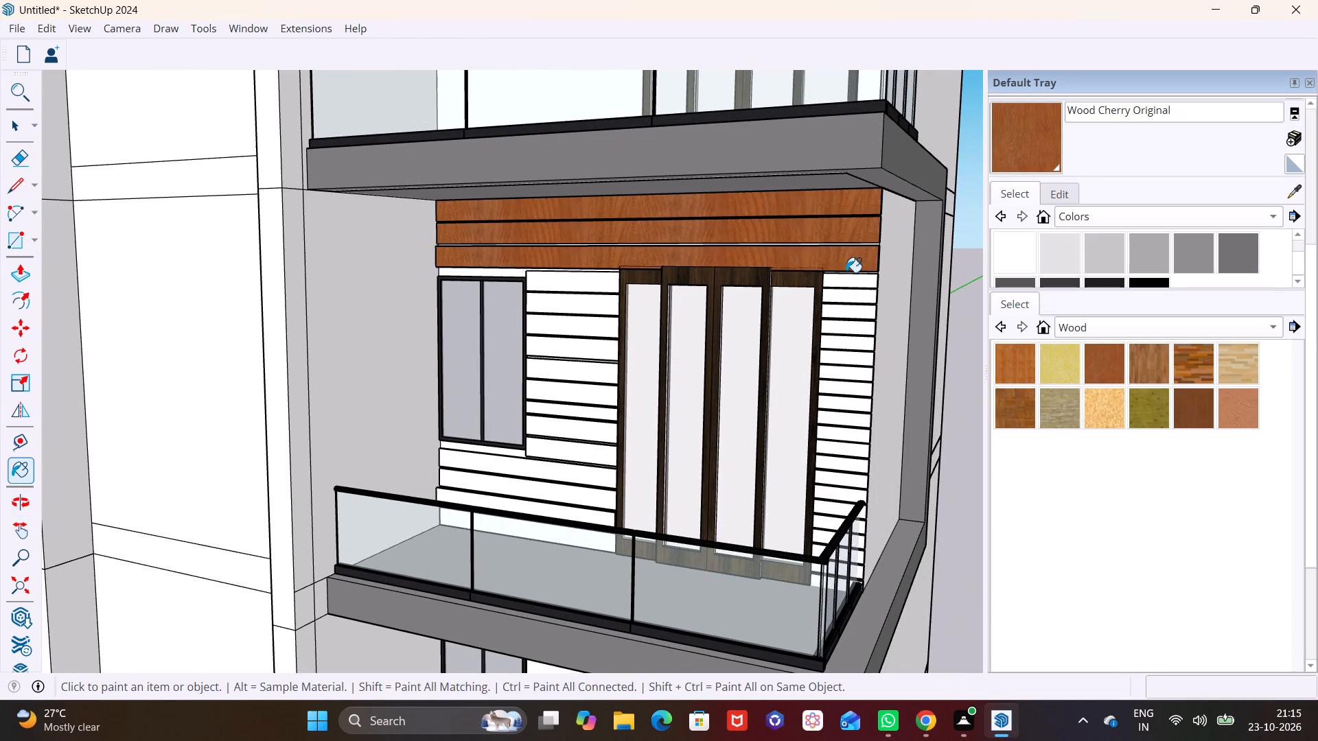
Paint the upper short boards between the sliding door and the outer wall edge with Wood Cherry Original.
click(852, 282)
click(855, 296)
click(855, 310)
click(851, 331)
click(851, 346)
click(848, 362)
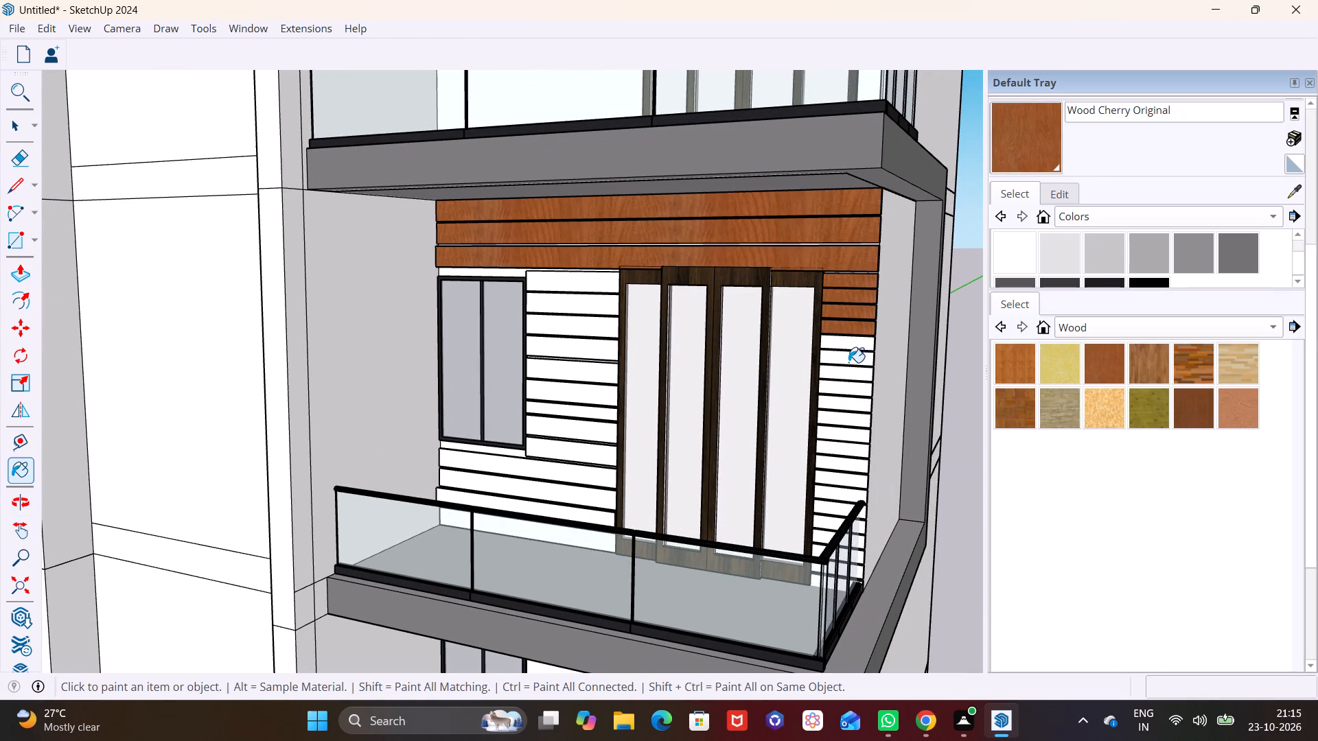
drag(855, 377, 855, 384)
click(854, 399)
click(851, 375)
click(856, 414)
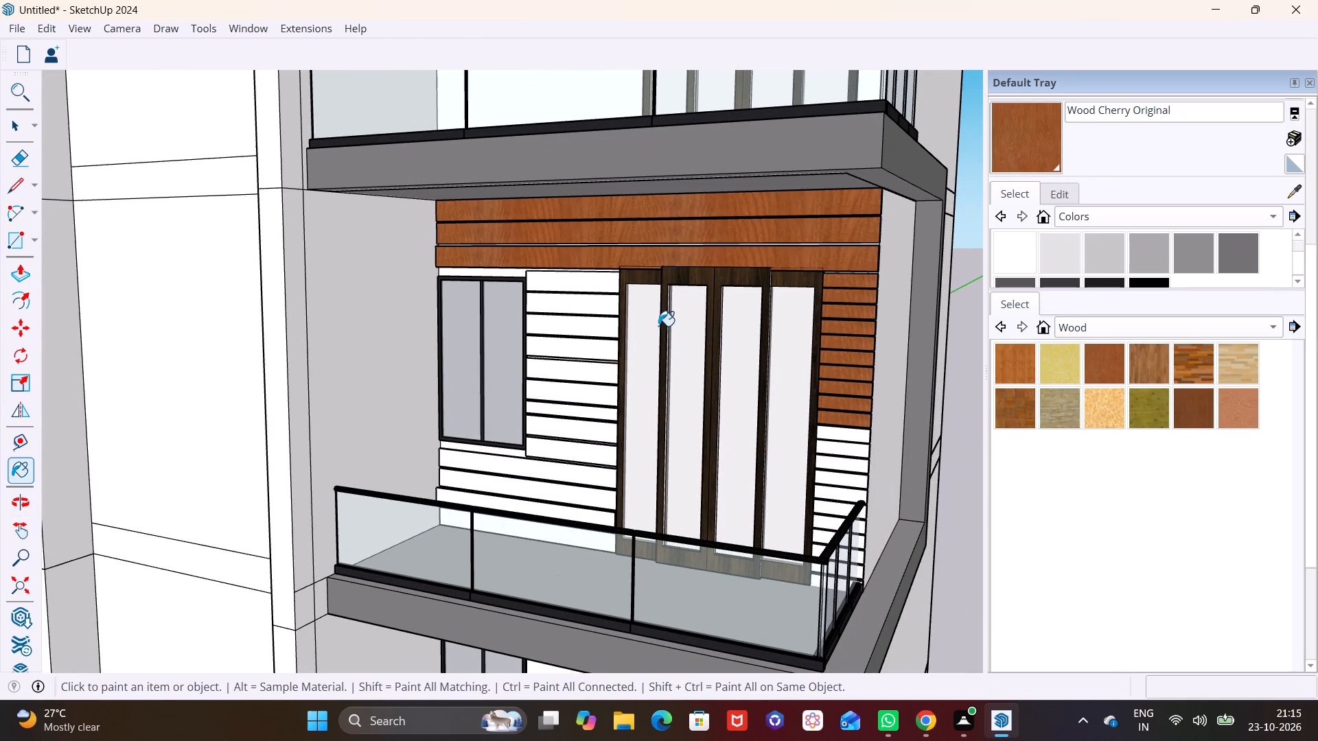
Paint the short boards between the window and the sliding door with Wood Cherry Original.
click(601, 282)
click(594, 302)
click(588, 319)
click(585, 351)
click(582, 366)
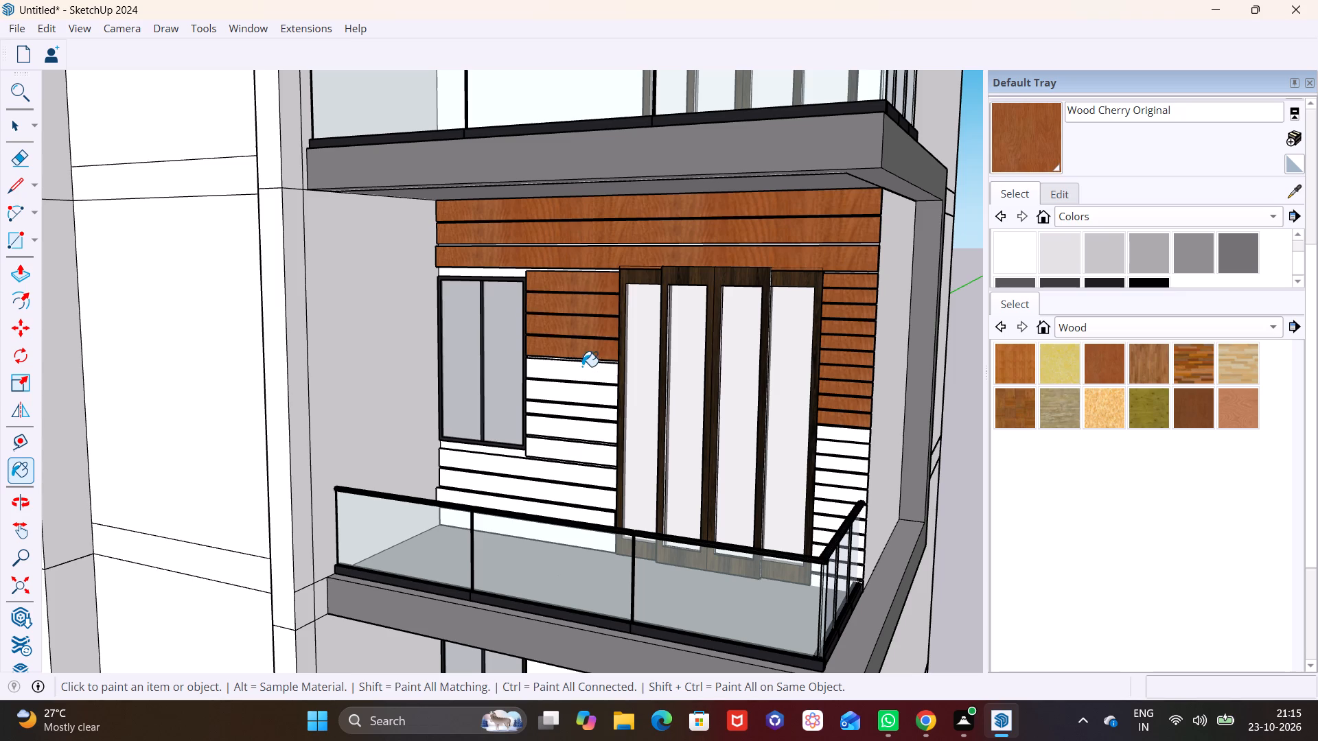
click(582, 394)
click(584, 416)
drag(586, 432, 586, 448)
click(577, 458)
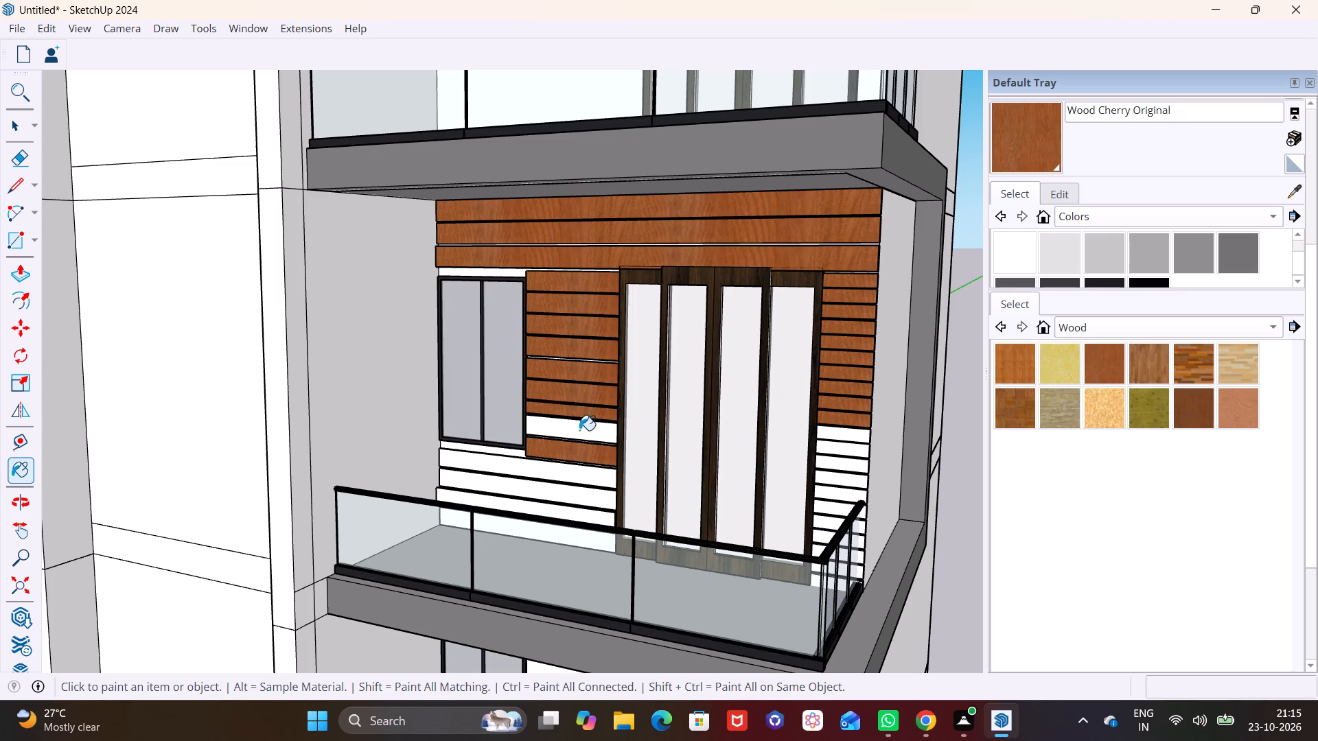
click(579, 430)
Paint the long boards below the window, down to the balcony floor, with Wood Cherry Original.
scroll(586, 437, up, 5)
middle_drag(575, 447, 586, 287)
click(601, 329)
middle_drag(603, 338, 603, 390)
click(600, 381)
click(594, 415)
middle_drag(594, 410, 588, 425)
click(587, 443)
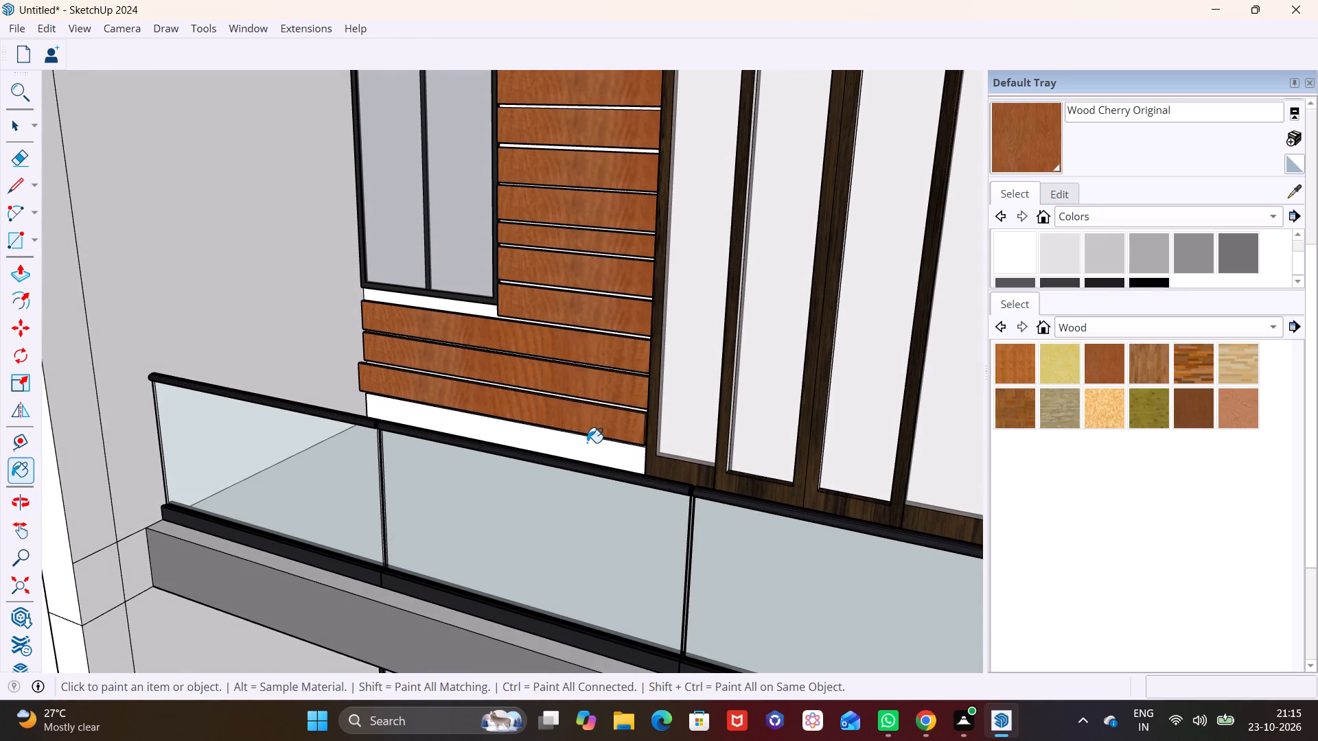
Paint the remaining lower short boards between the sliding door and the outer wall edge with Wood Cherry Original.
scroll(600, 427, down, 4)
shift+middle_drag(645, 396, 518, 302)
click(745, 230)
click(745, 242)
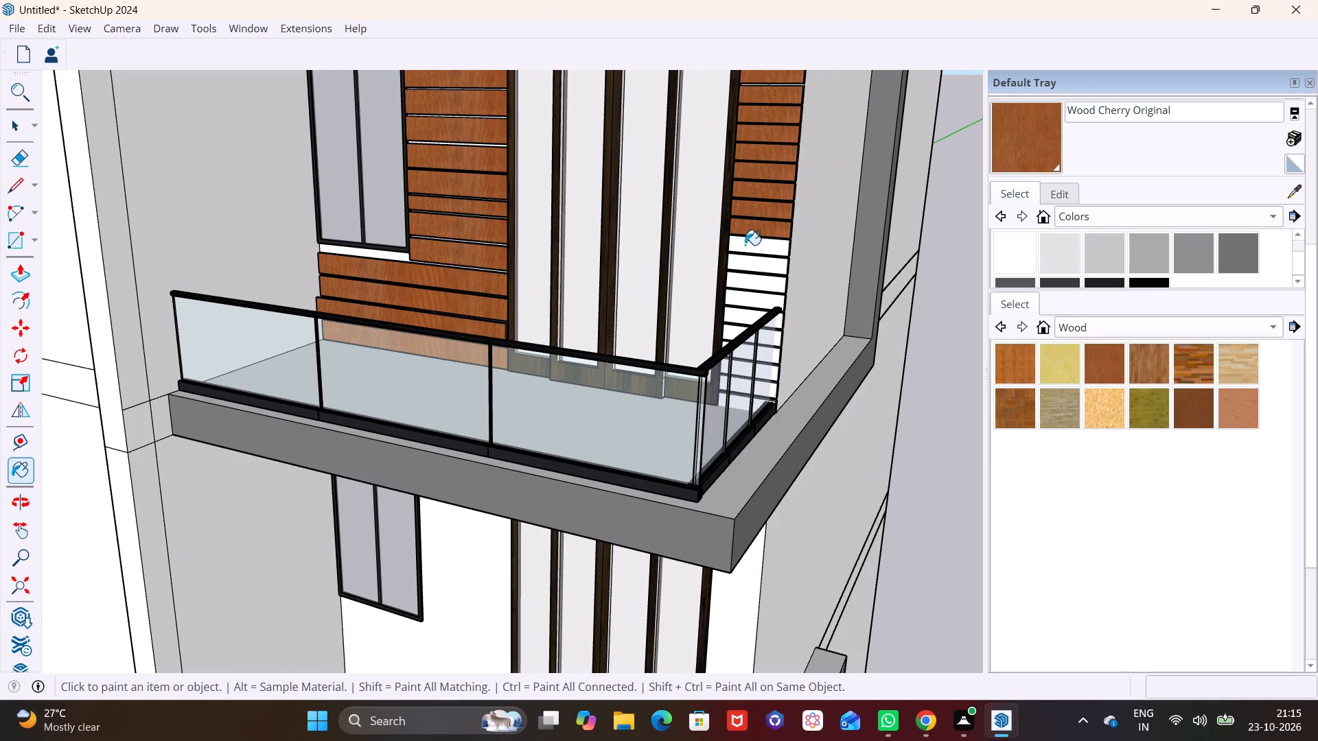
click(743, 258)
click(741, 285)
click(741, 301)
scroll(745, 309, up, 7)
middle_click(745, 309)
middle_drag(754, 328, 761, 333)
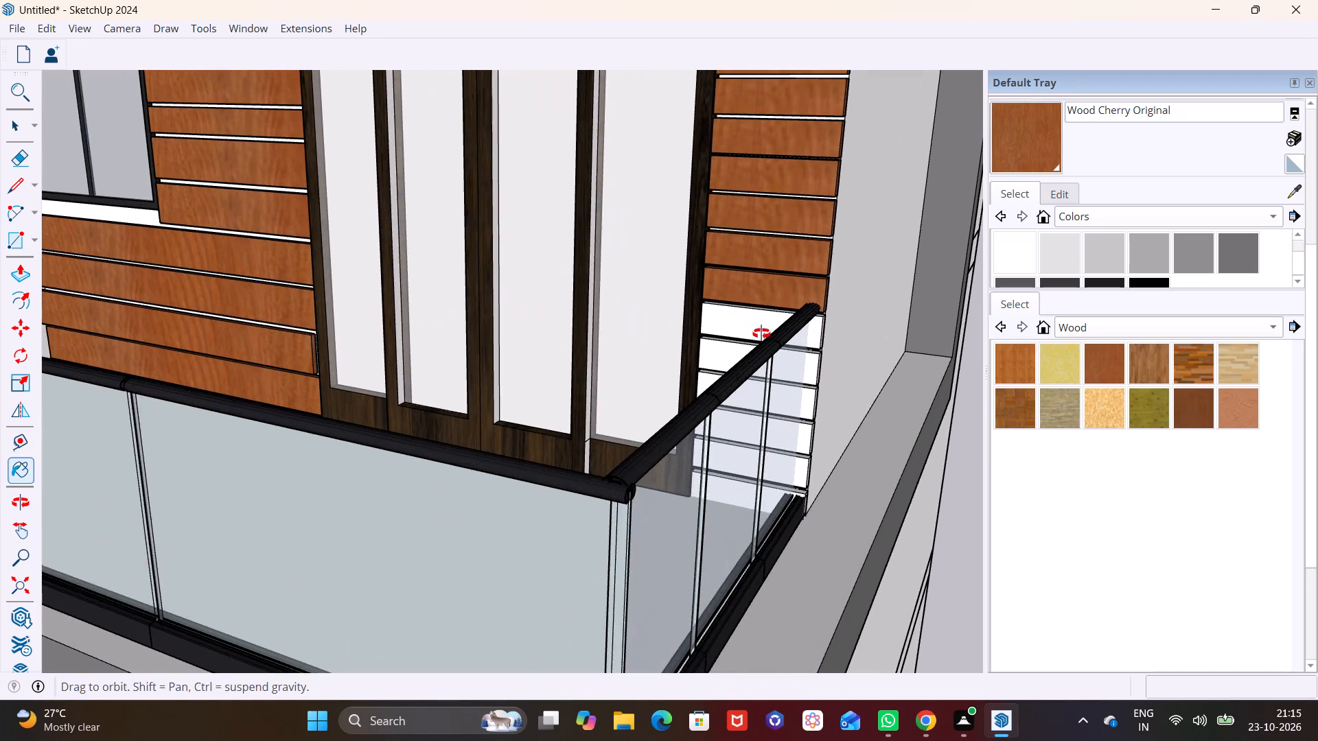
middle_drag(761, 333, 807, 364)
click(780, 340)
click(765, 362)
click(752, 391)
click(748, 415)
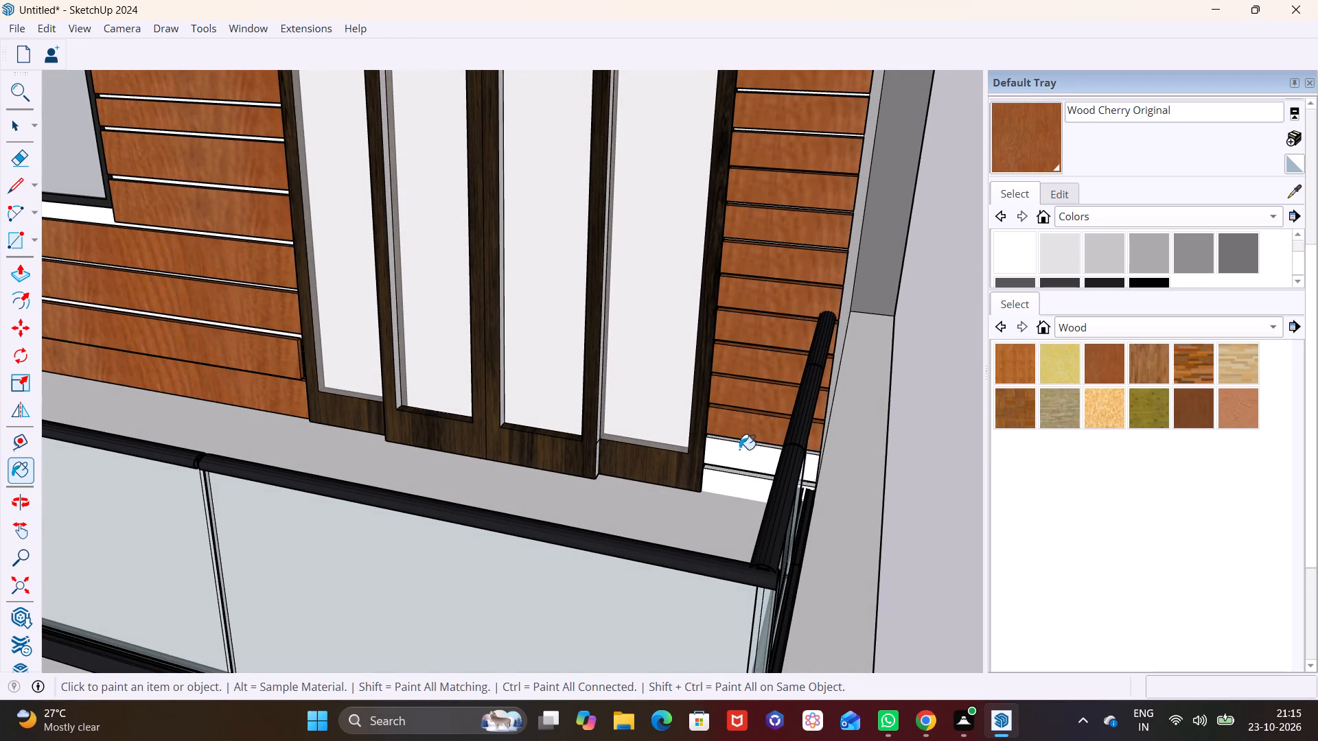
click(739, 449)
click(719, 480)
scroll(687, 351, down, 17)
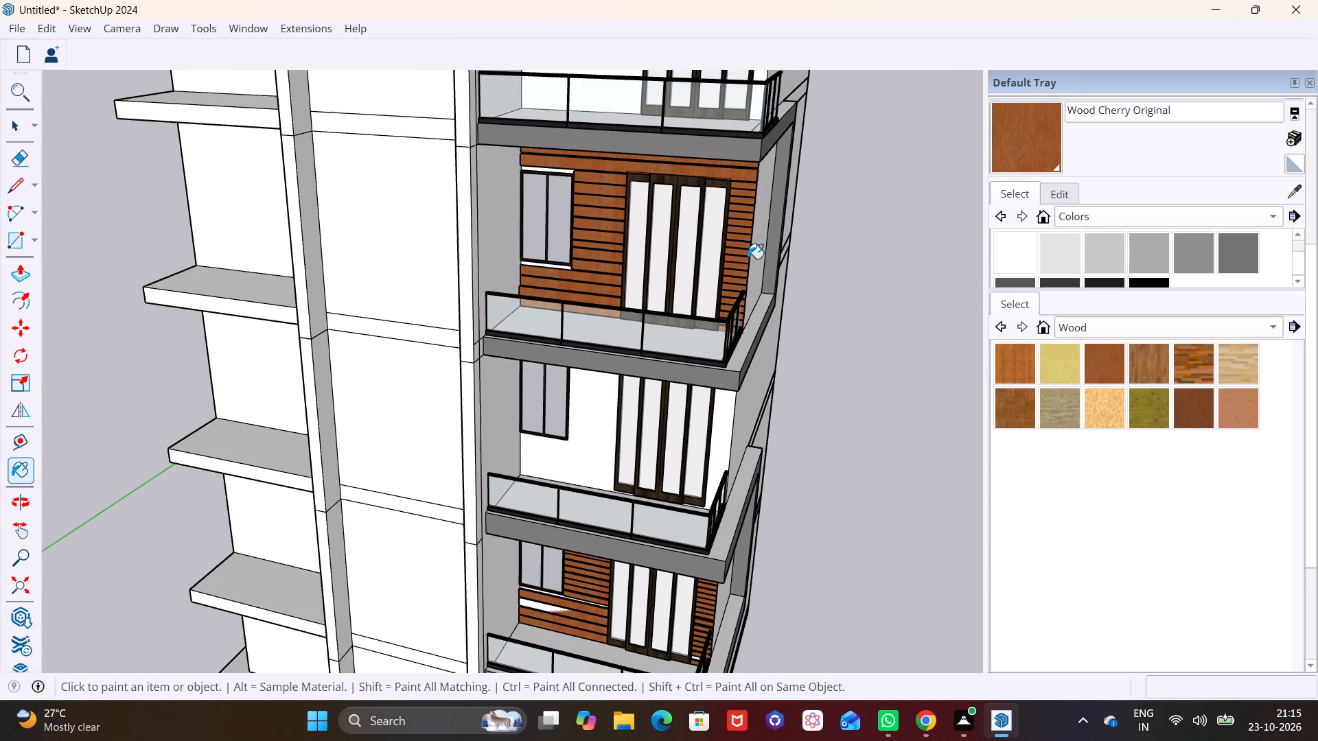
key(space)
click(809, 274)
Examine the whole building from several angles, comparing the clad and unclad balcony walls across the storeys.
middle_drag(840, 183, 845, 162)
middle_drag(710, 241, 801, 130)
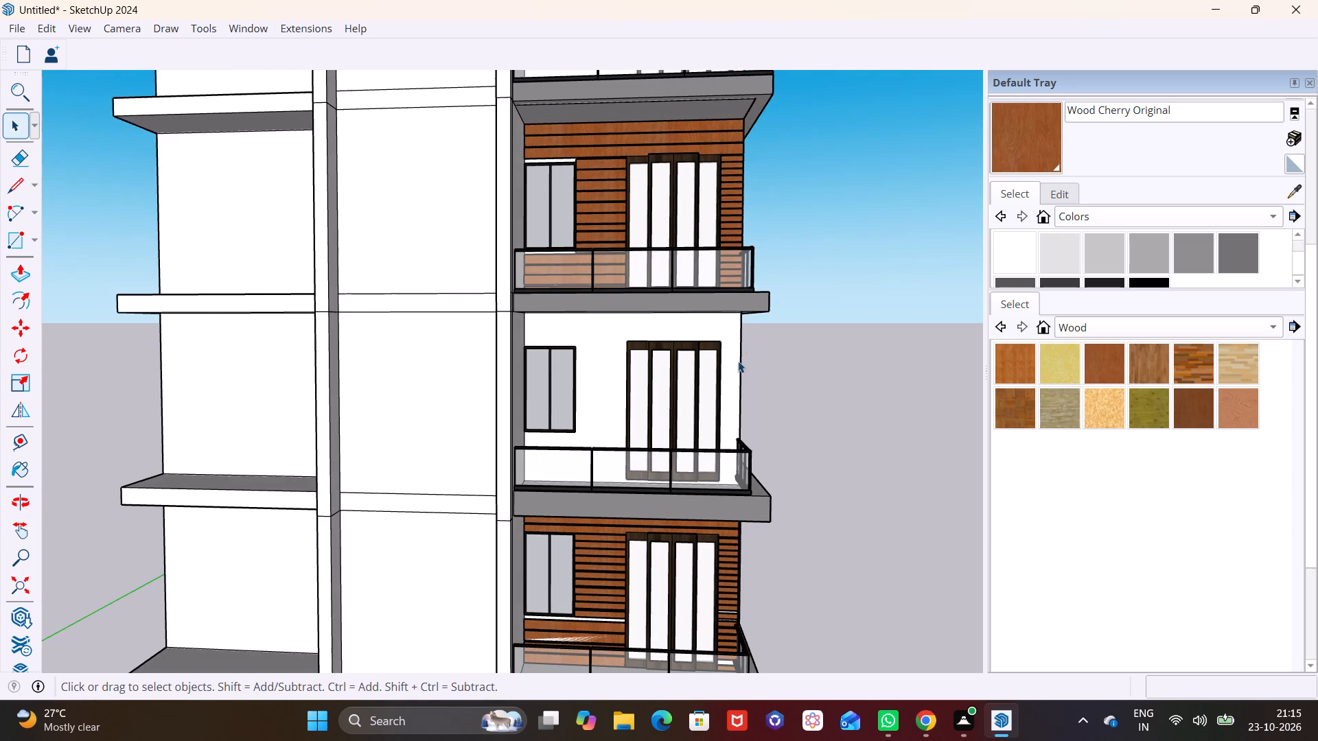
scroll(723, 377, down, 3)
middle_drag(696, 372, 501, 408)
scroll(519, 390, down, 3)
shift+middle_drag(612, 412, 662, 390)
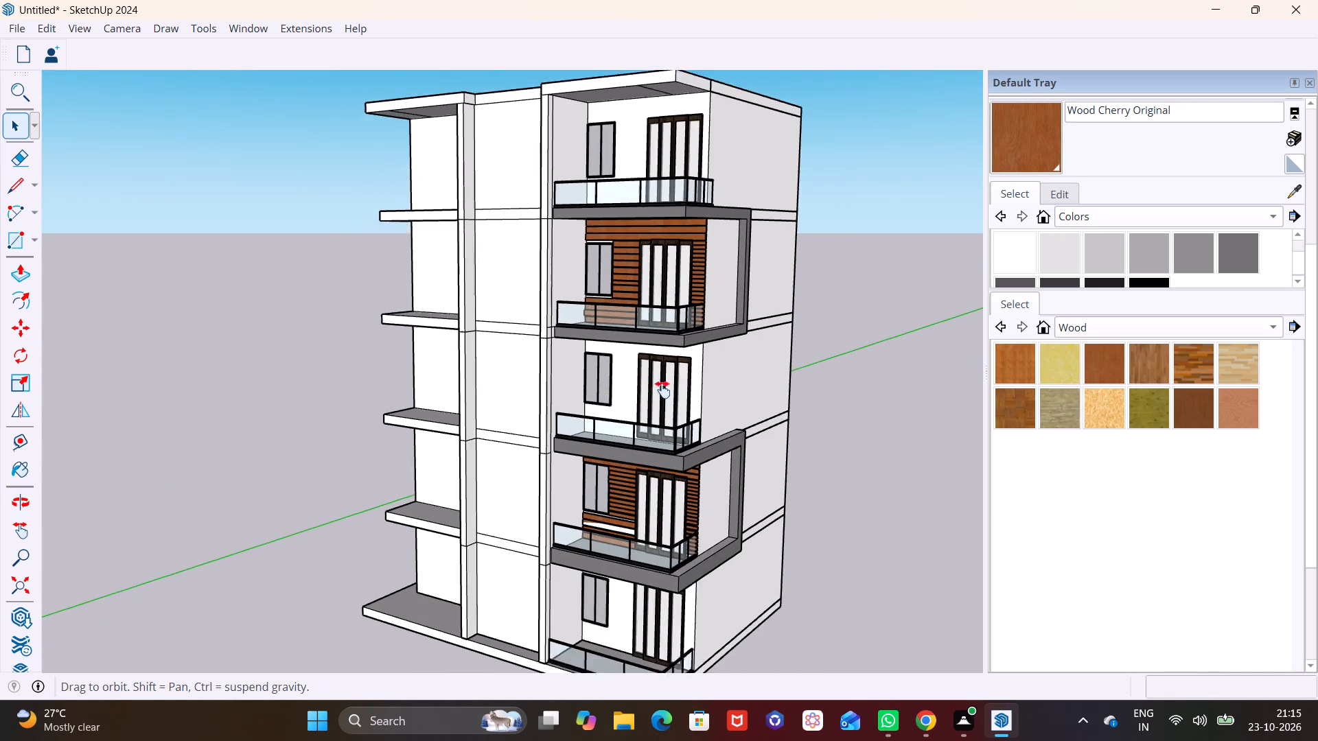
shift+middle_drag(662, 390, 698, 362)
middle_drag(647, 367, 700, 375)
shift+middle_drag(704, 372, 650, 319)
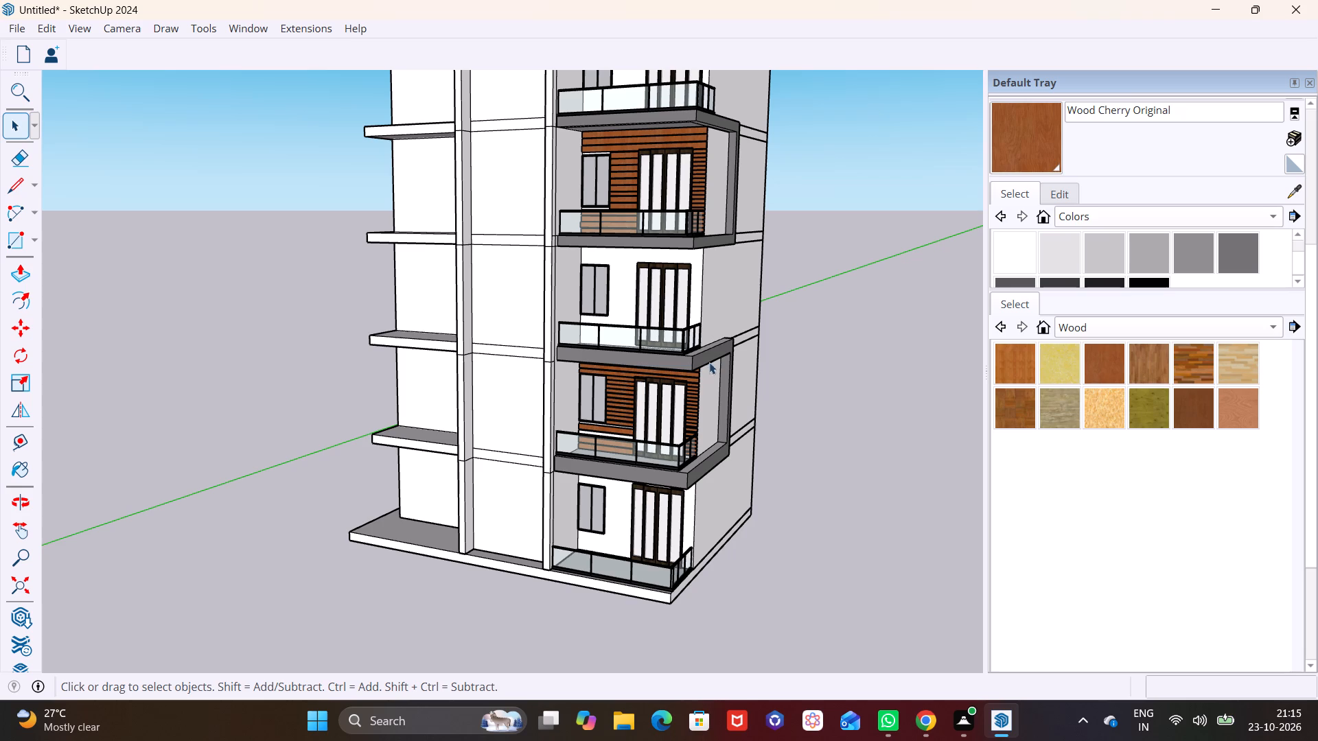
middle_drag(770, 379, 659, 379)
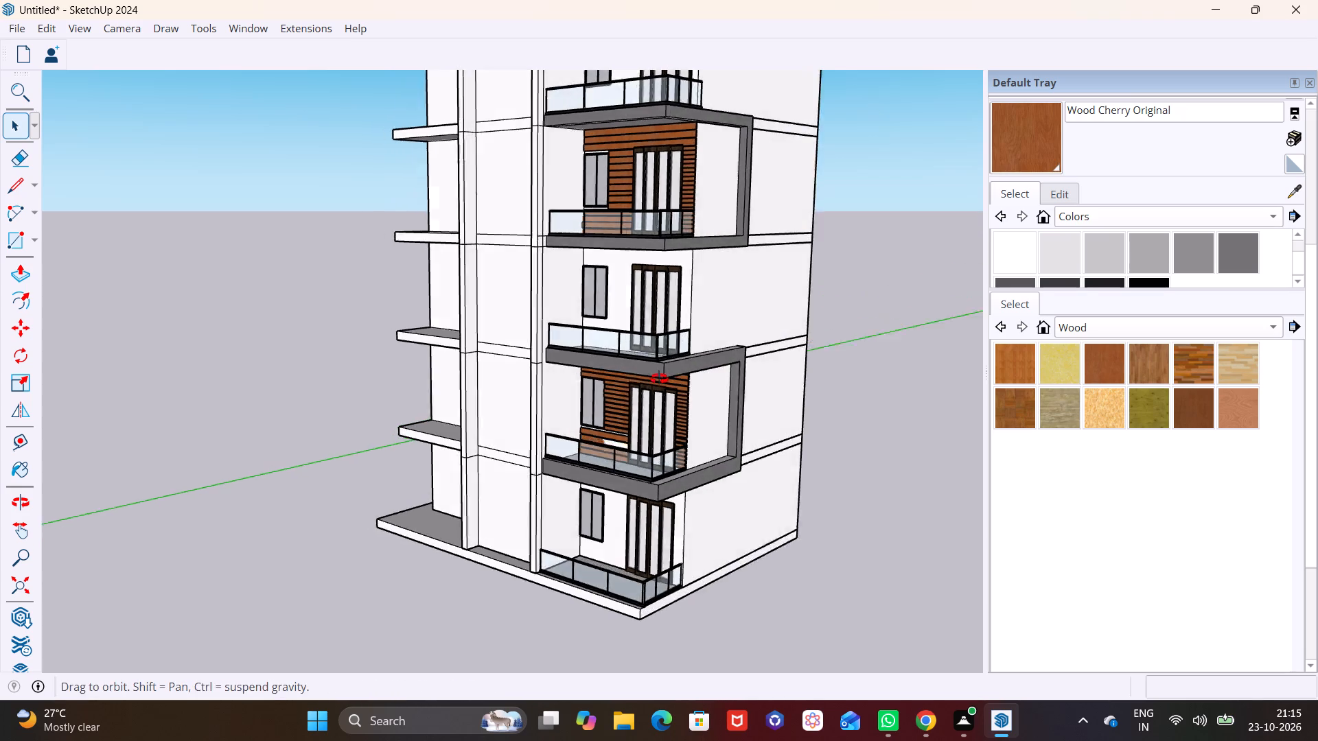
middle_drag(659, 379, 629, 379)
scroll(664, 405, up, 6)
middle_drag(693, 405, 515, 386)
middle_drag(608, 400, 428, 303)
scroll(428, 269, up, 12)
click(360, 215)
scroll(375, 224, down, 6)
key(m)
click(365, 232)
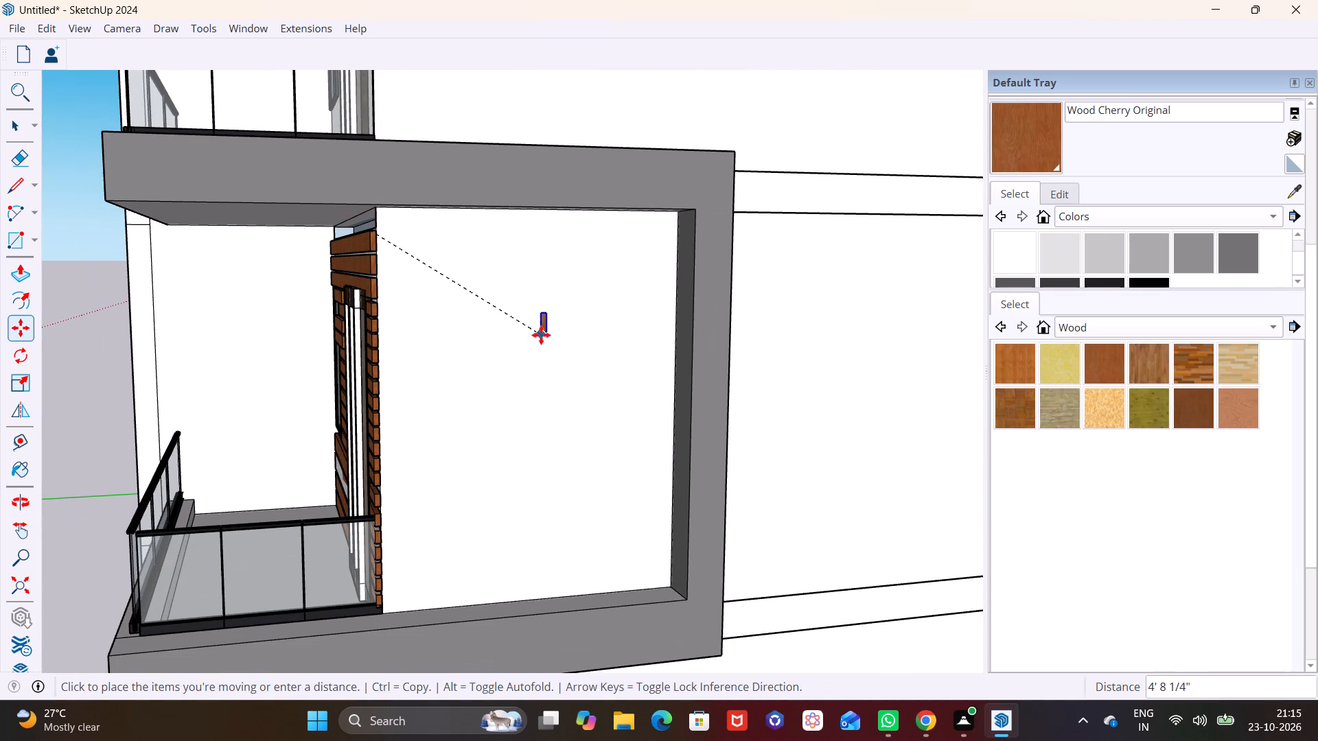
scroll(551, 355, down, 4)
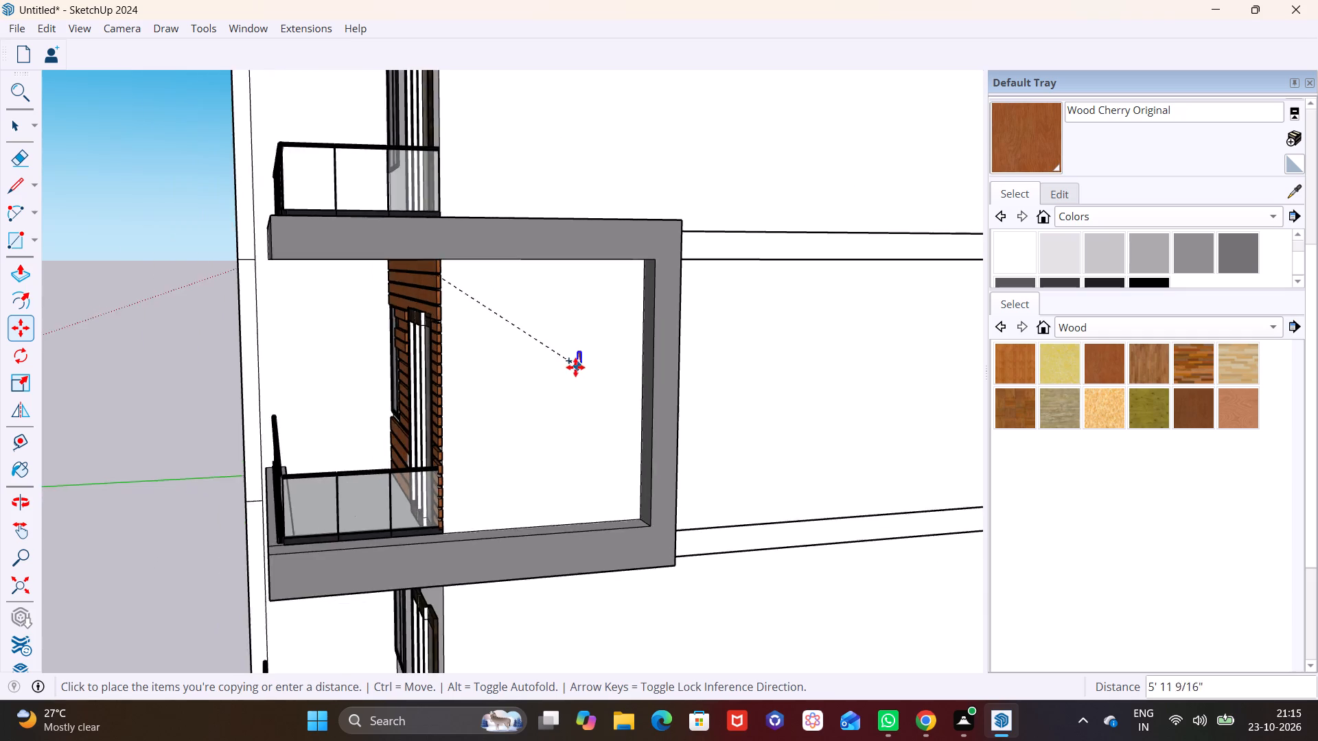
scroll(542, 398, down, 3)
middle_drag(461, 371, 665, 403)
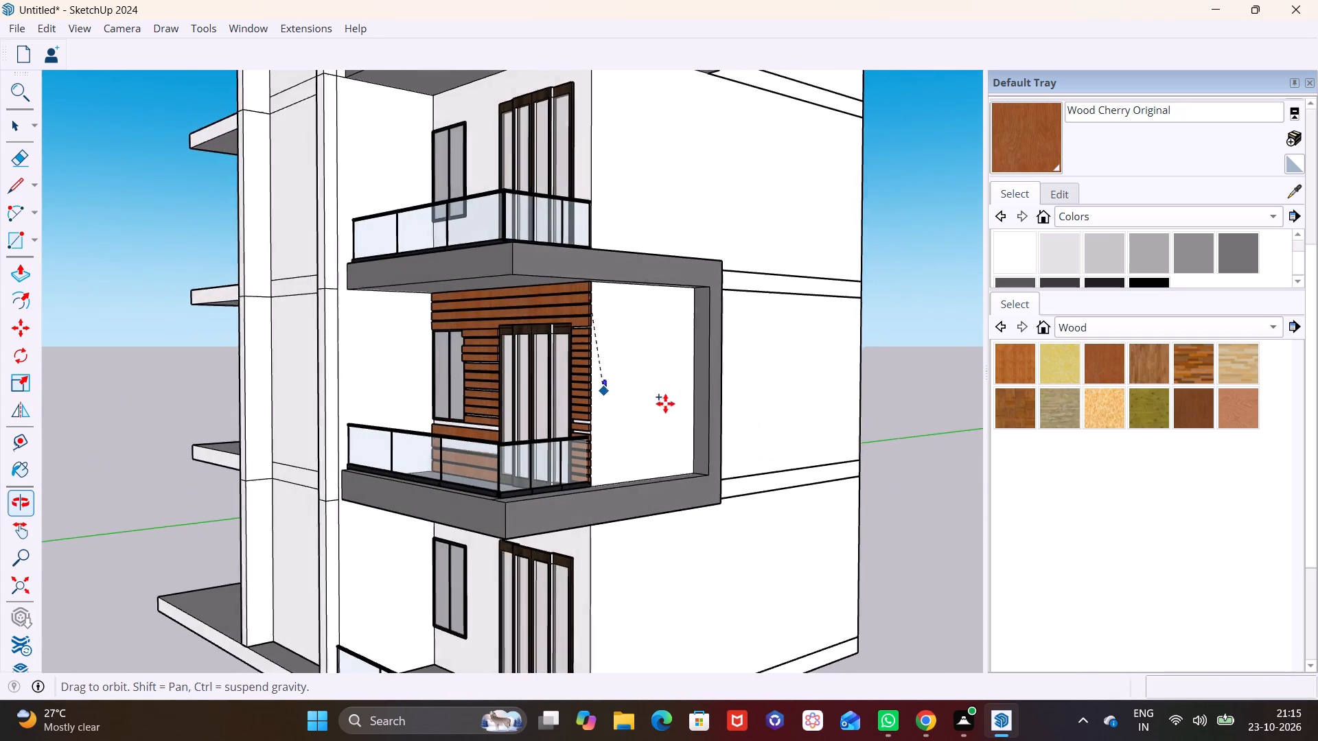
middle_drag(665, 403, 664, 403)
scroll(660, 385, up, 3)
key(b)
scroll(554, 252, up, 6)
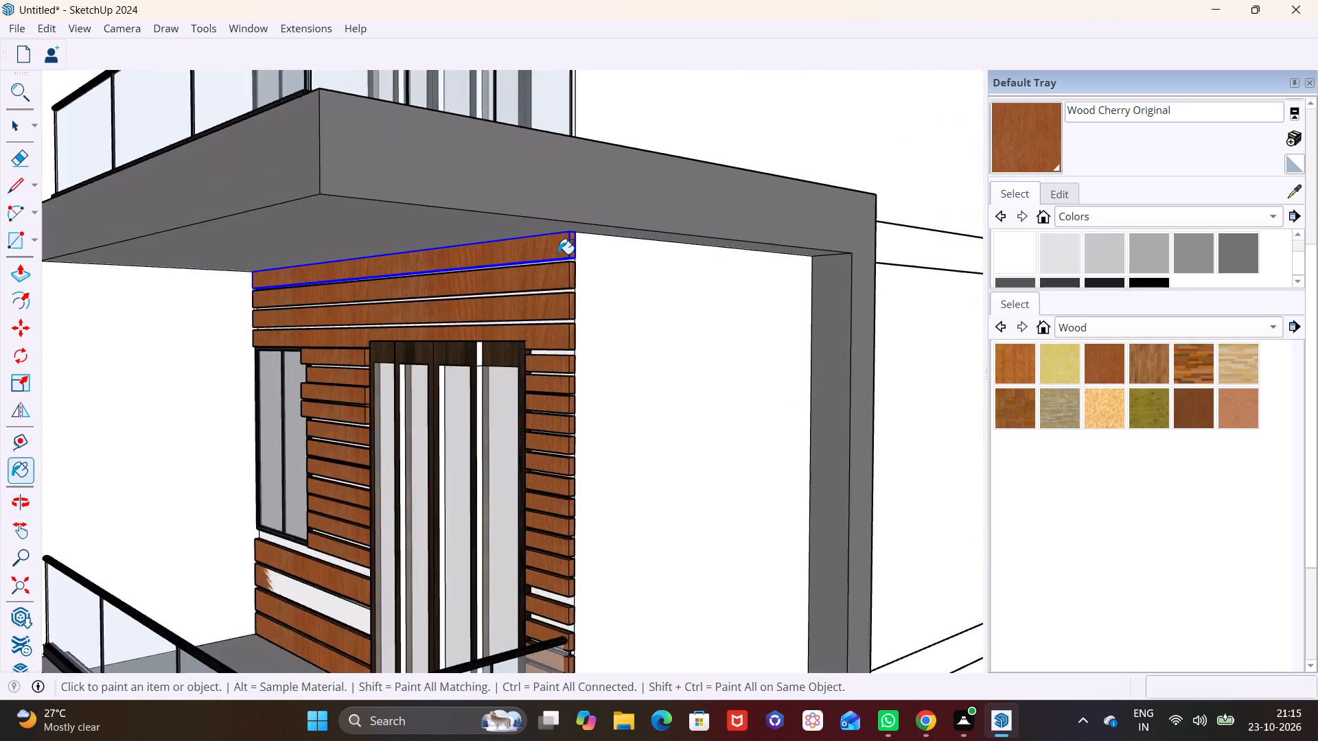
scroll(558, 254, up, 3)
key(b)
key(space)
Move the topmost long cherry board of the lower clad balcony wall out to just above the sliding door.
click(553, 255)
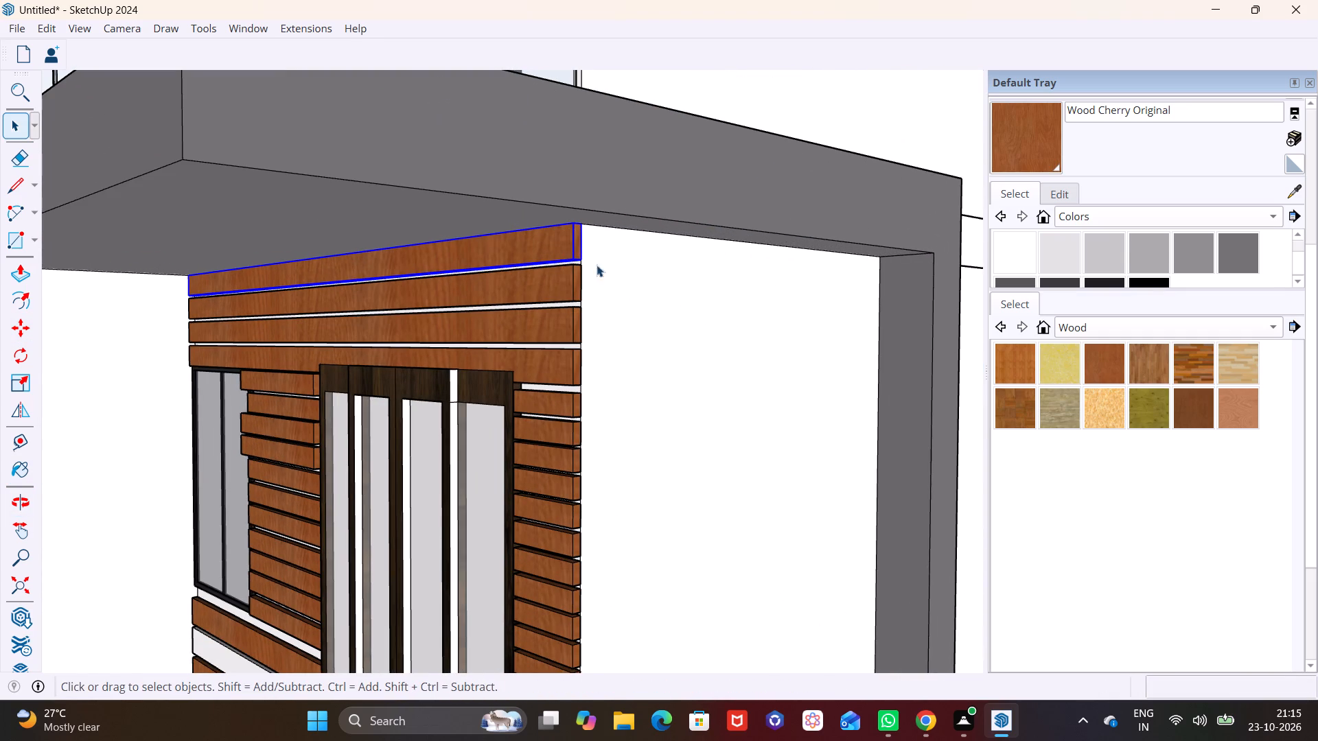
click(625, 274)
click(543, 249)
key(m)
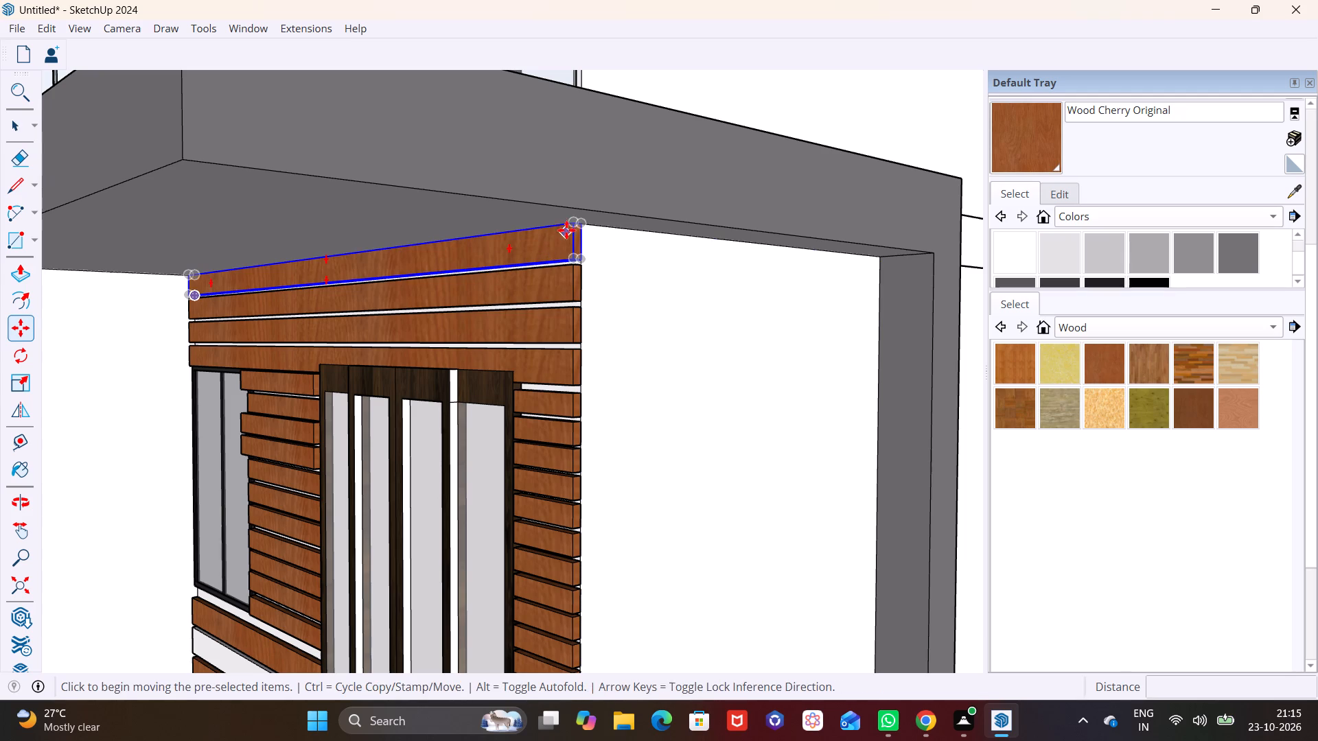
click(566, 228)
drag(461, 344, 463, 362)
Move the selected cherry board from the lower clad balcony up to a free spot above the building's roof, about 42 feet higher.
scroll(460, 354, down, 11)
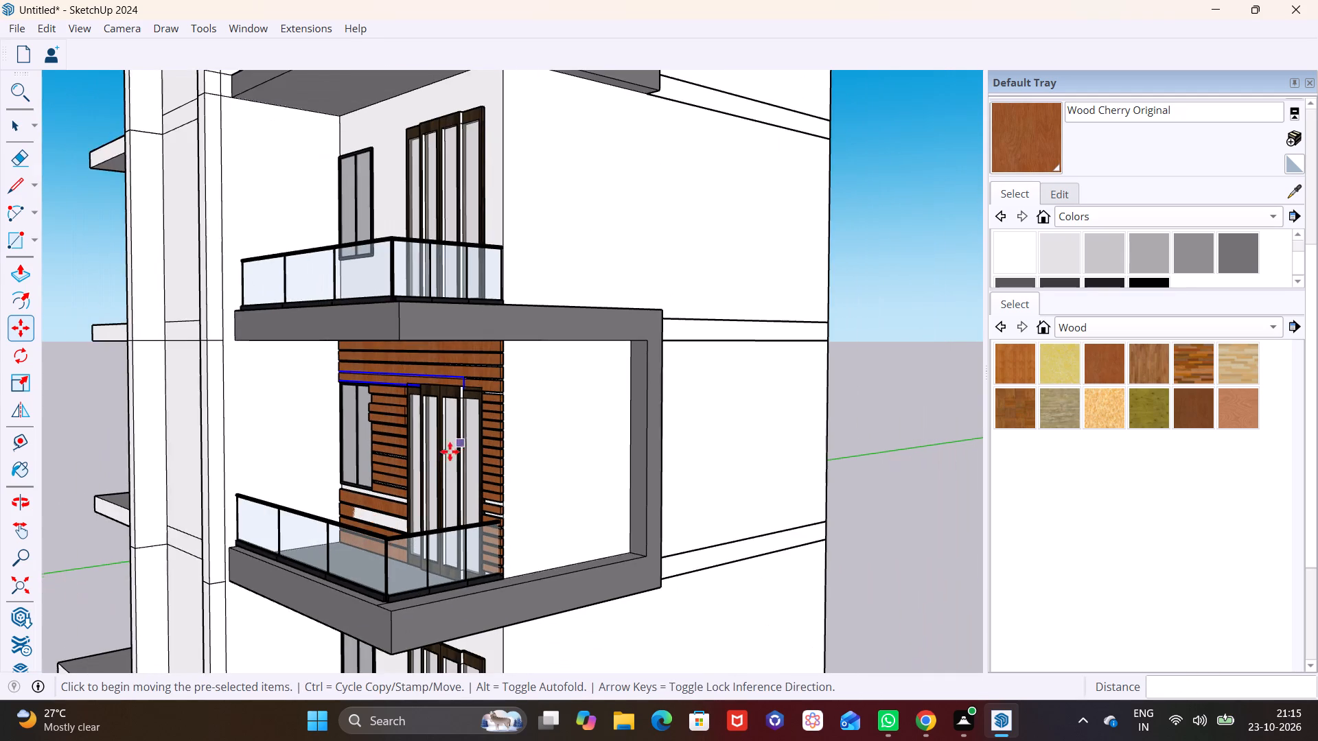
scroll(434, 469, down, 1)
shift+middle_drag(413, 473, 512, 145)
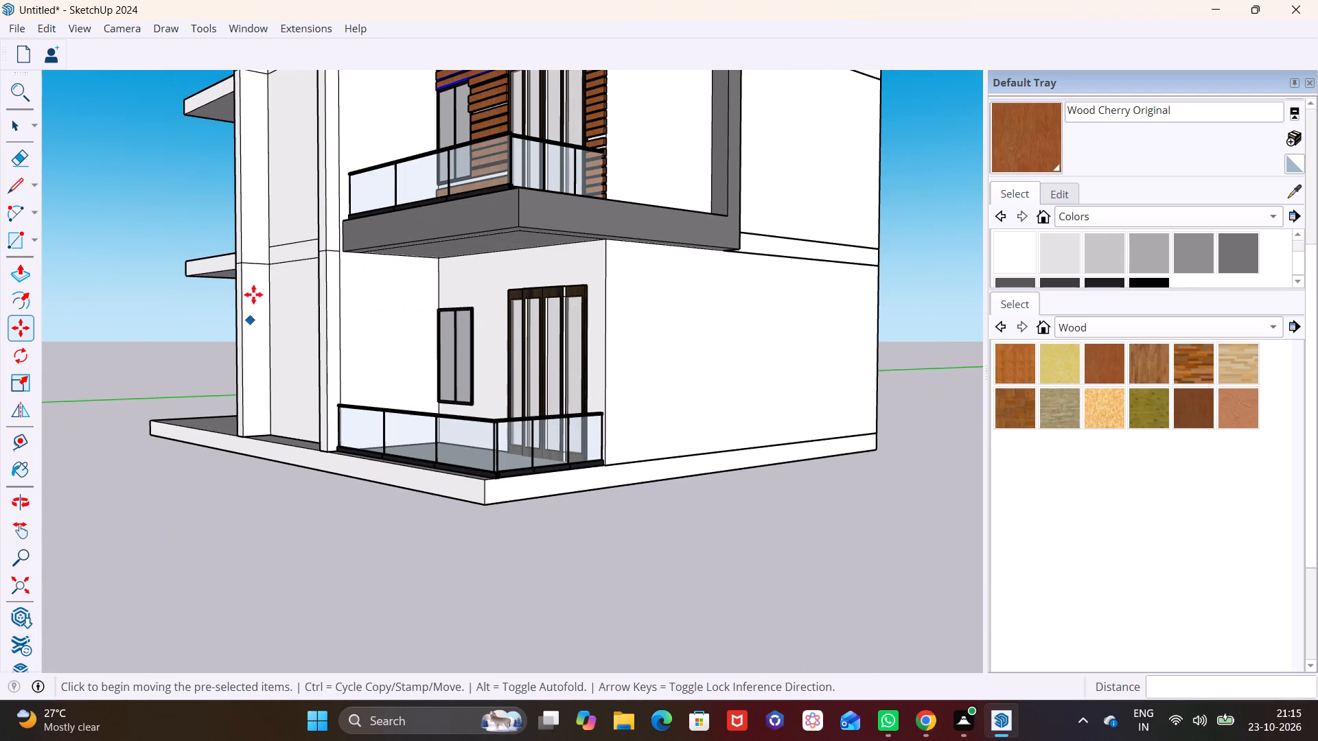
middle_drag(384, 208, 340, 402)
middle_drag(522, 154, 579, 69)
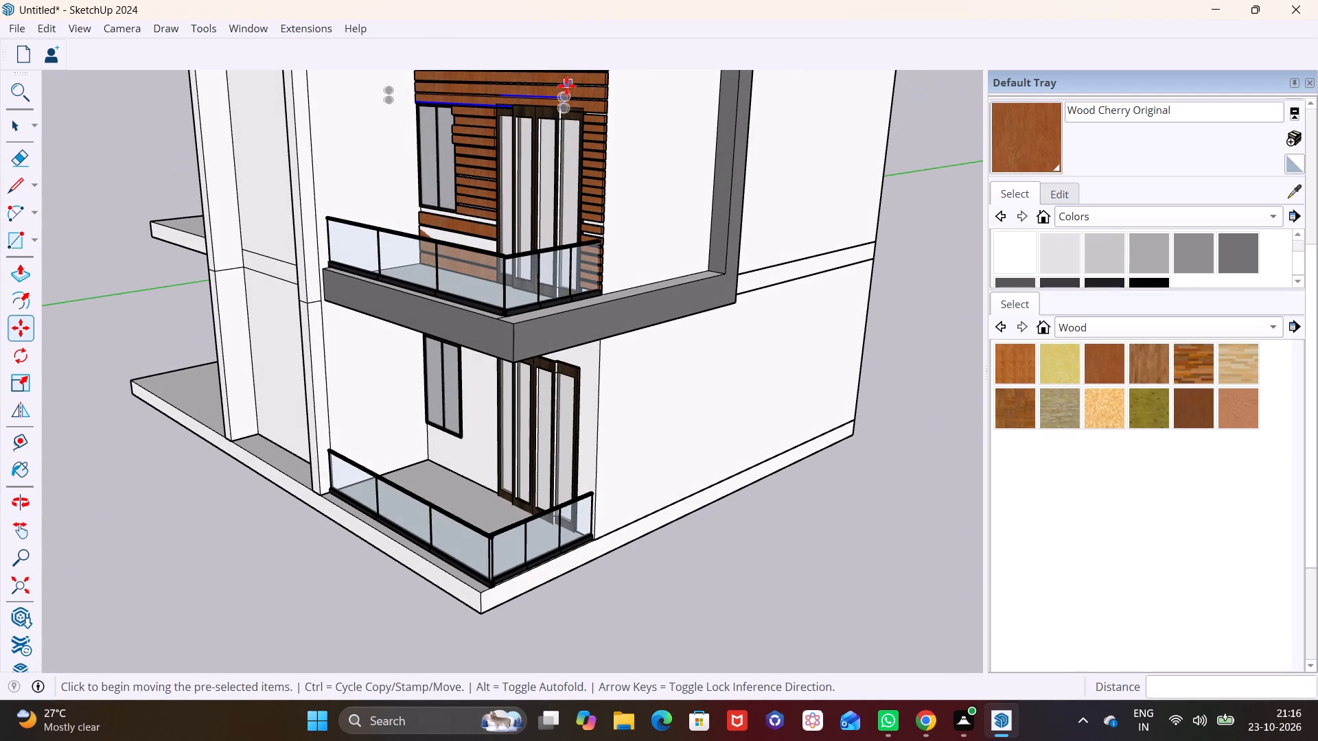
click(557, 97)
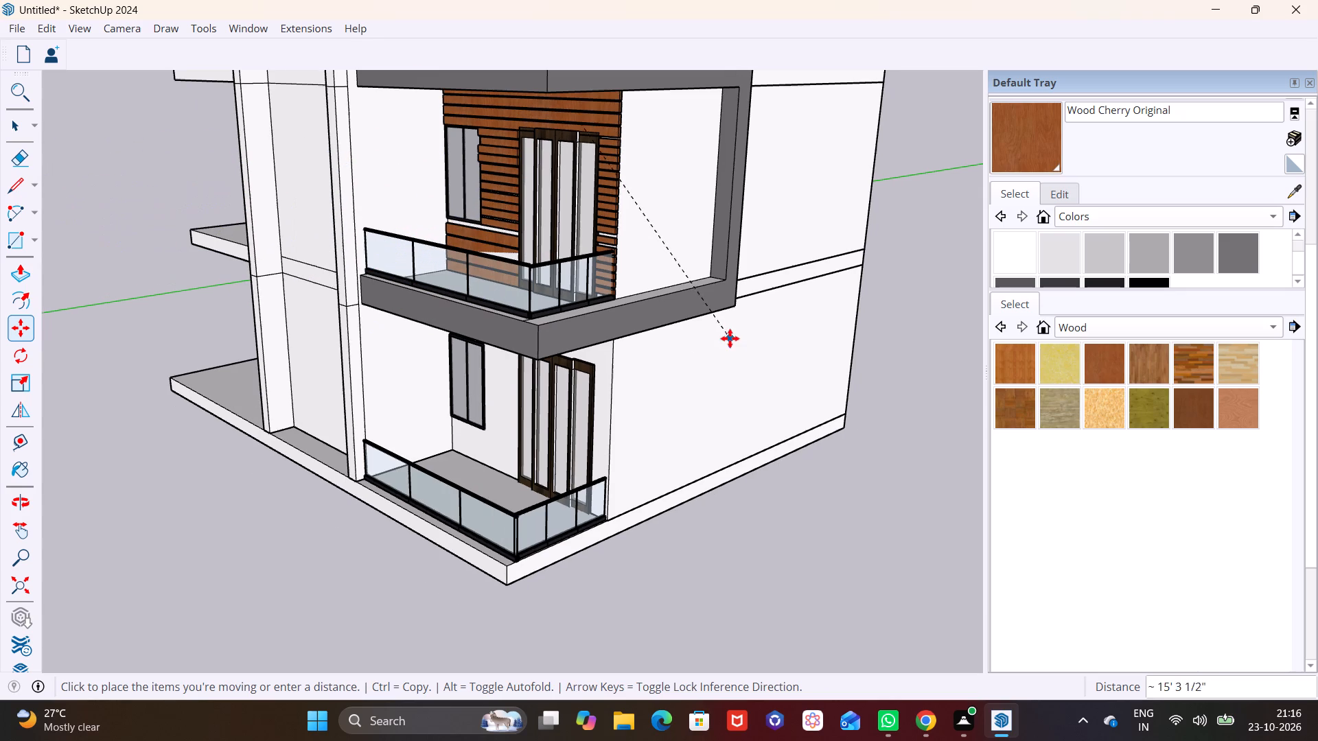
scroll(730, 338, down, 1)
scroll(474, 40, down, 7)
shift+middle_drag(509, 139, 413, 384)
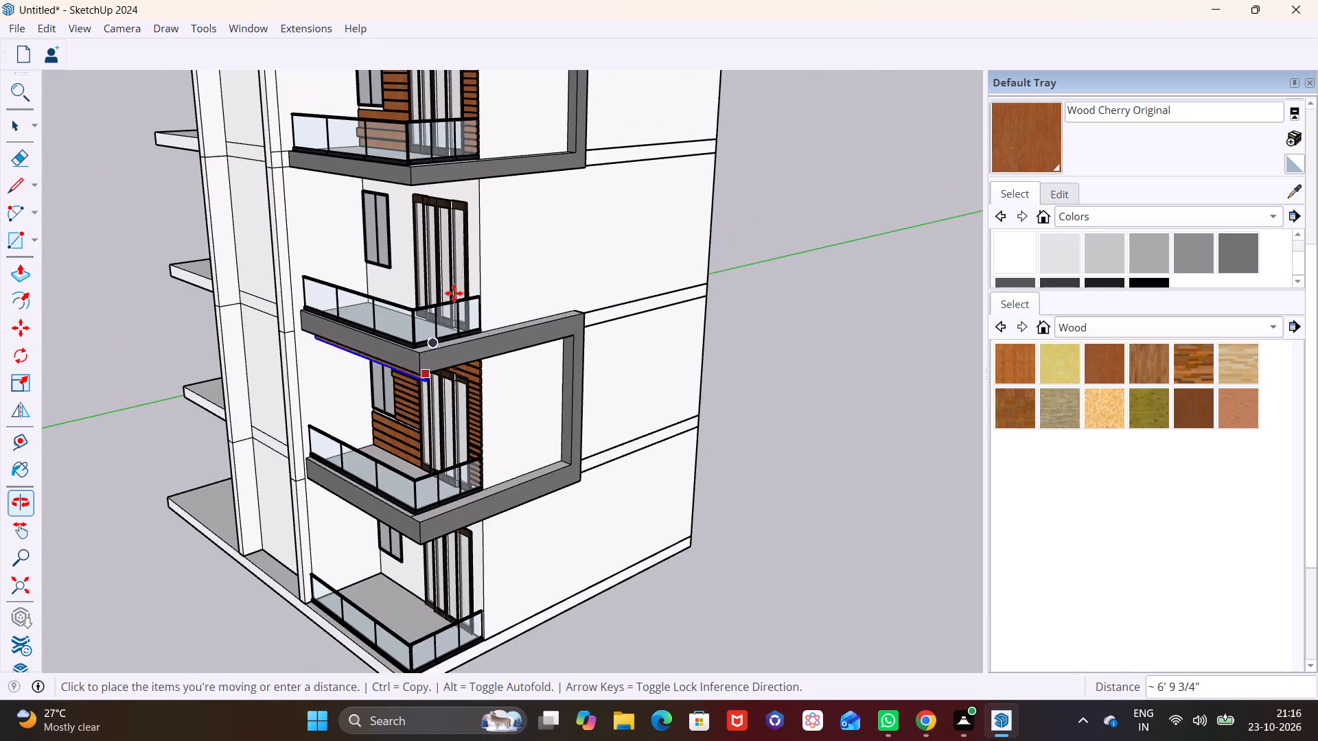
shift+middle_drag(501, 121, 398, 545)
shift+middle_drag(411, 158, 388, 349)
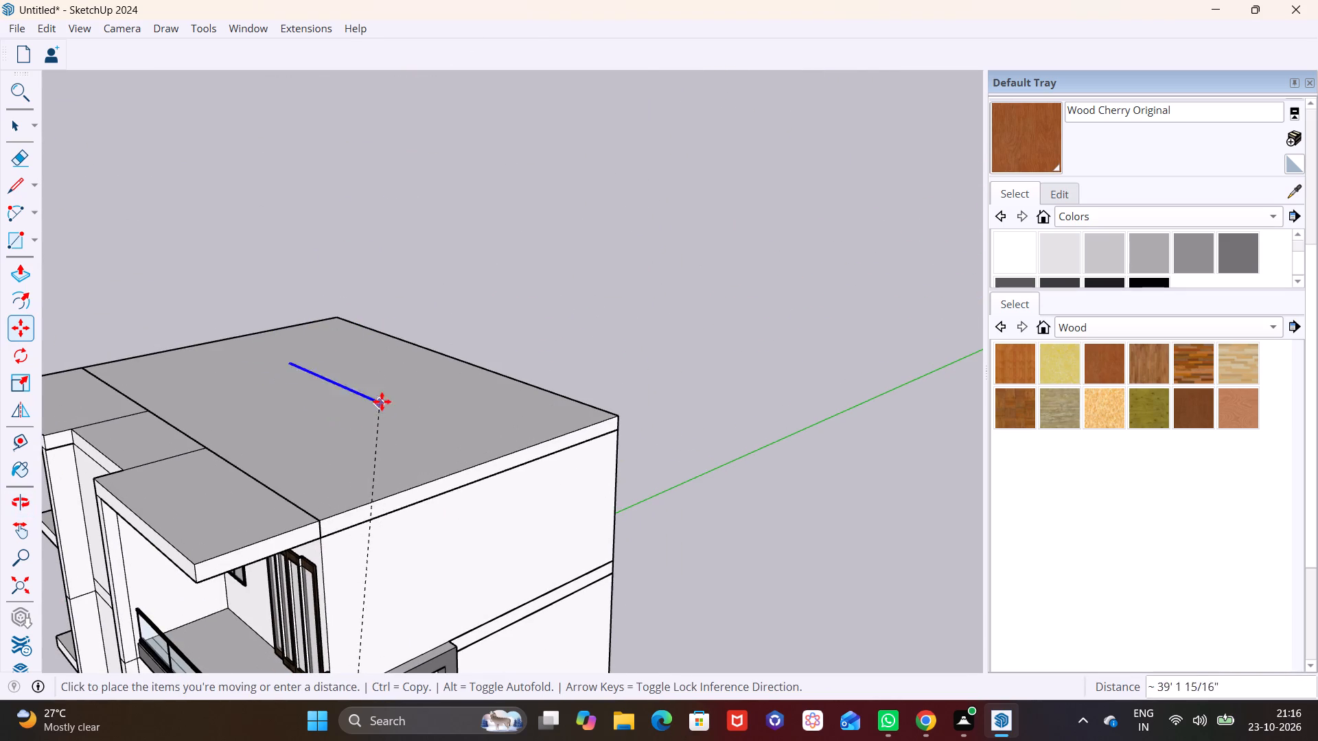
middle_drag(385, 391, 472, 318)
click(426, 342)
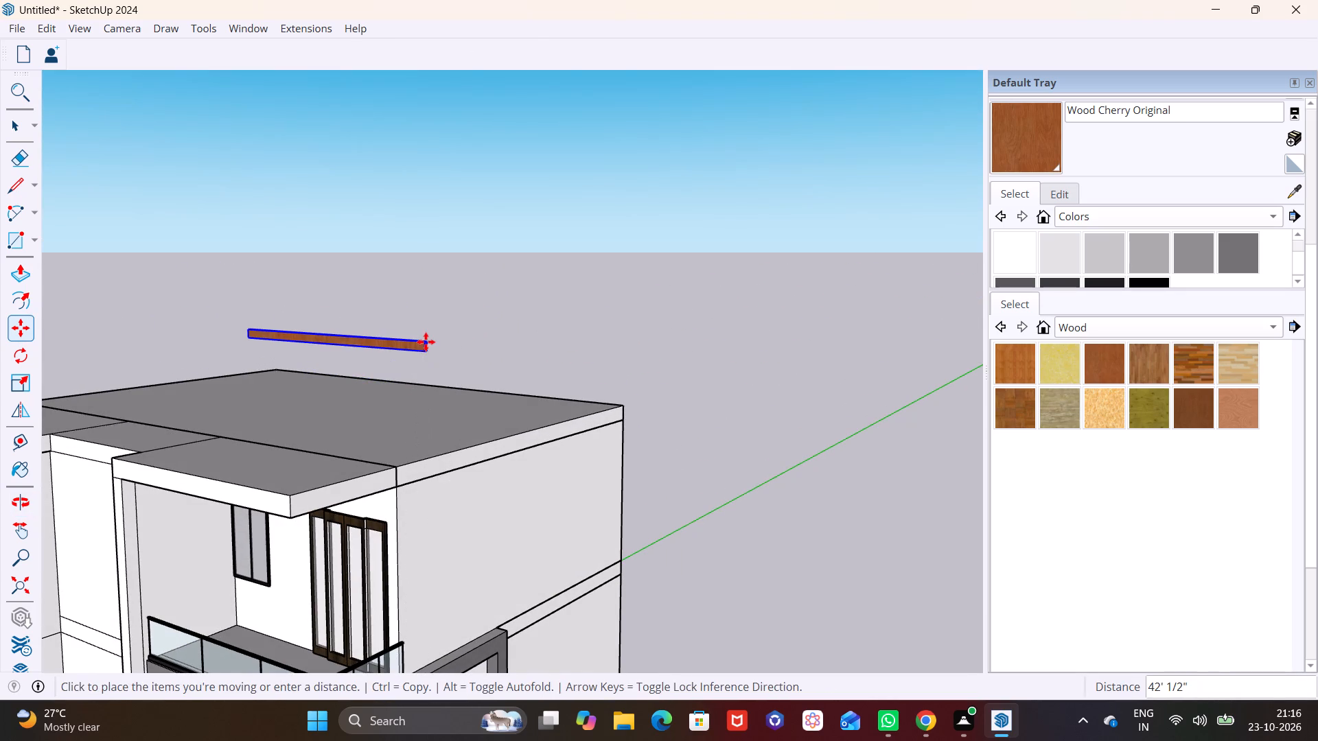
Rotate the cherry board 90 degrees horizontally so it runs parallel to the building's side wall.
middle_drag(498, 318, 292, 461)
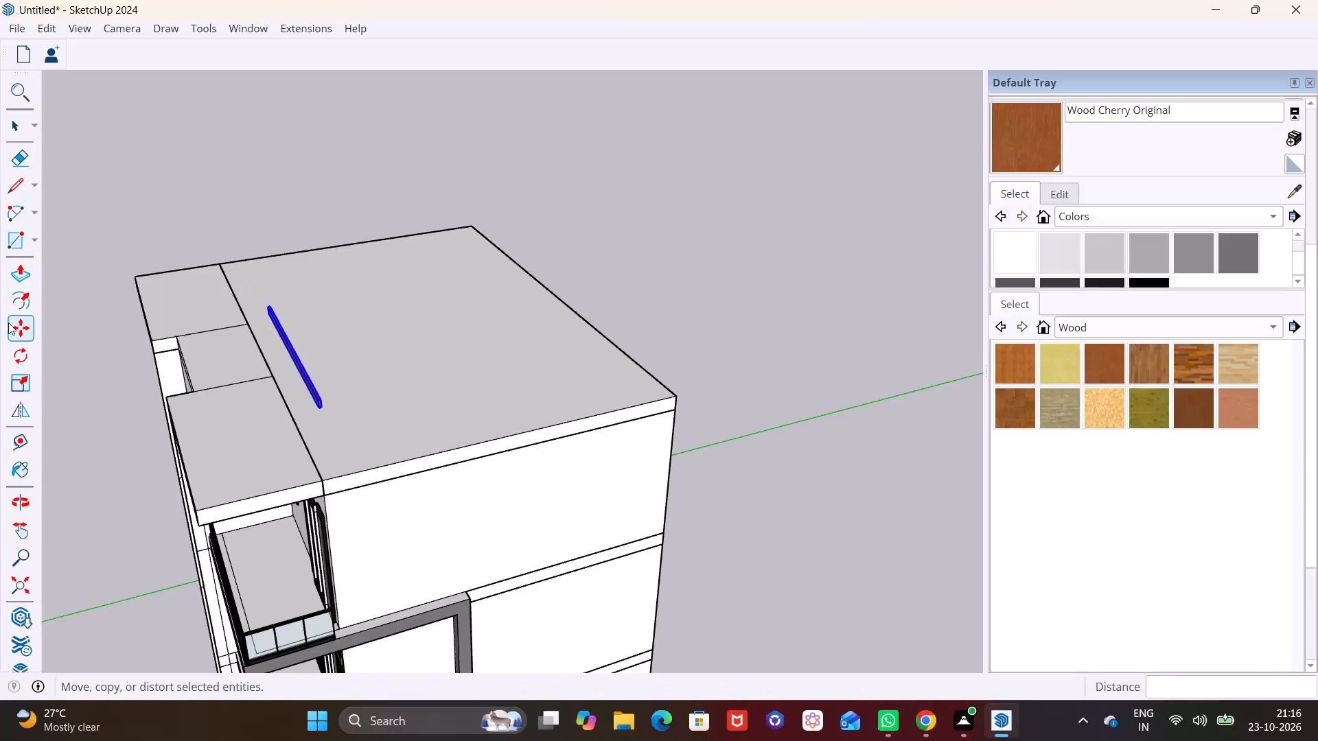
click(21, 358)
click(339, 366)
click(471, 337)
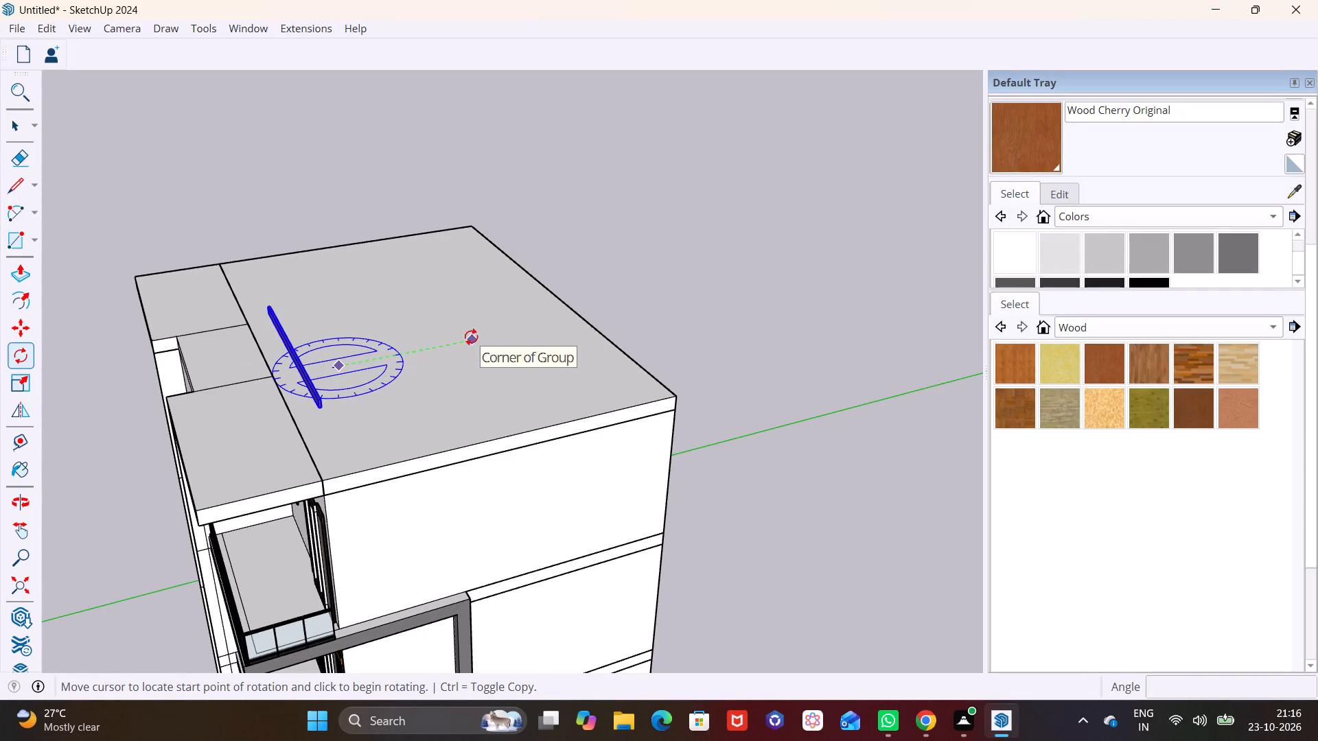
click(275, 263)
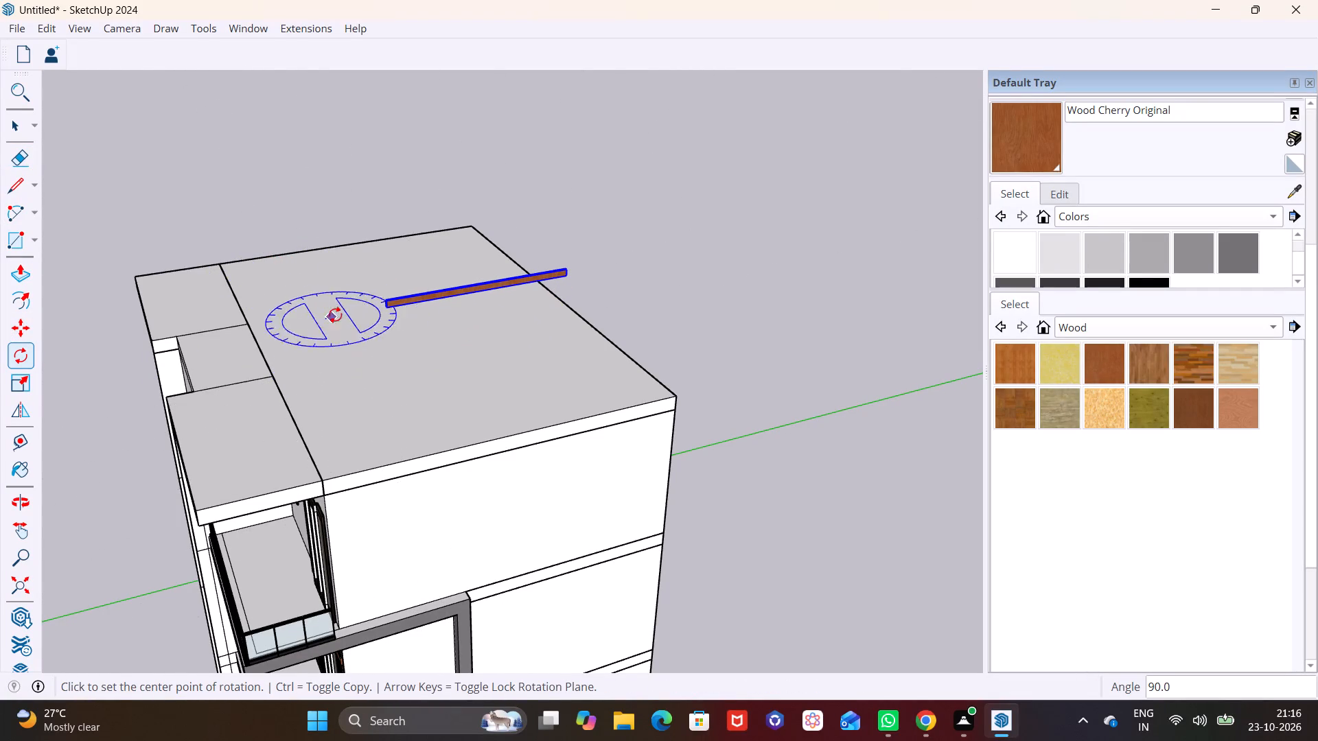
Move the rotated board down from the roof to the side opening of the upper framed balcony.
key(m)
click(391, 295)
scroll(275, 576, down, 2)
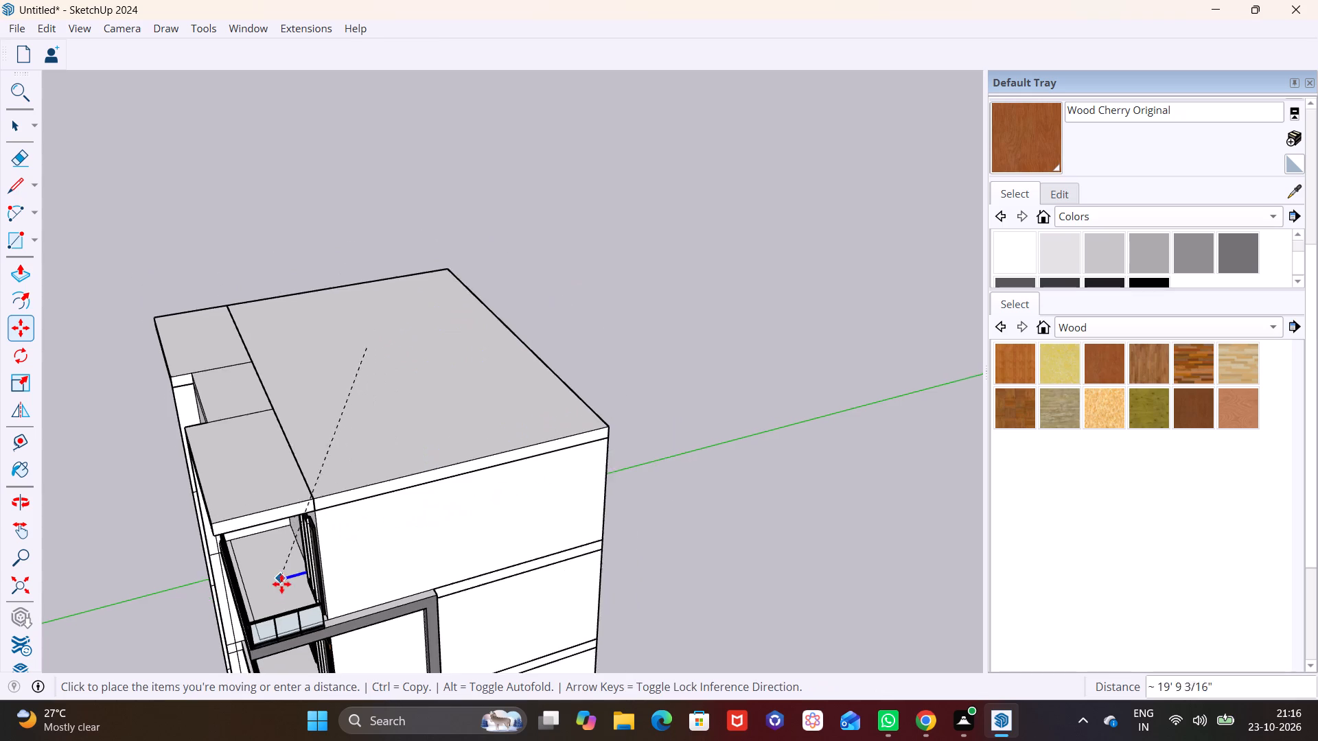
shift+middle_drag(288, 588, 478, 250)
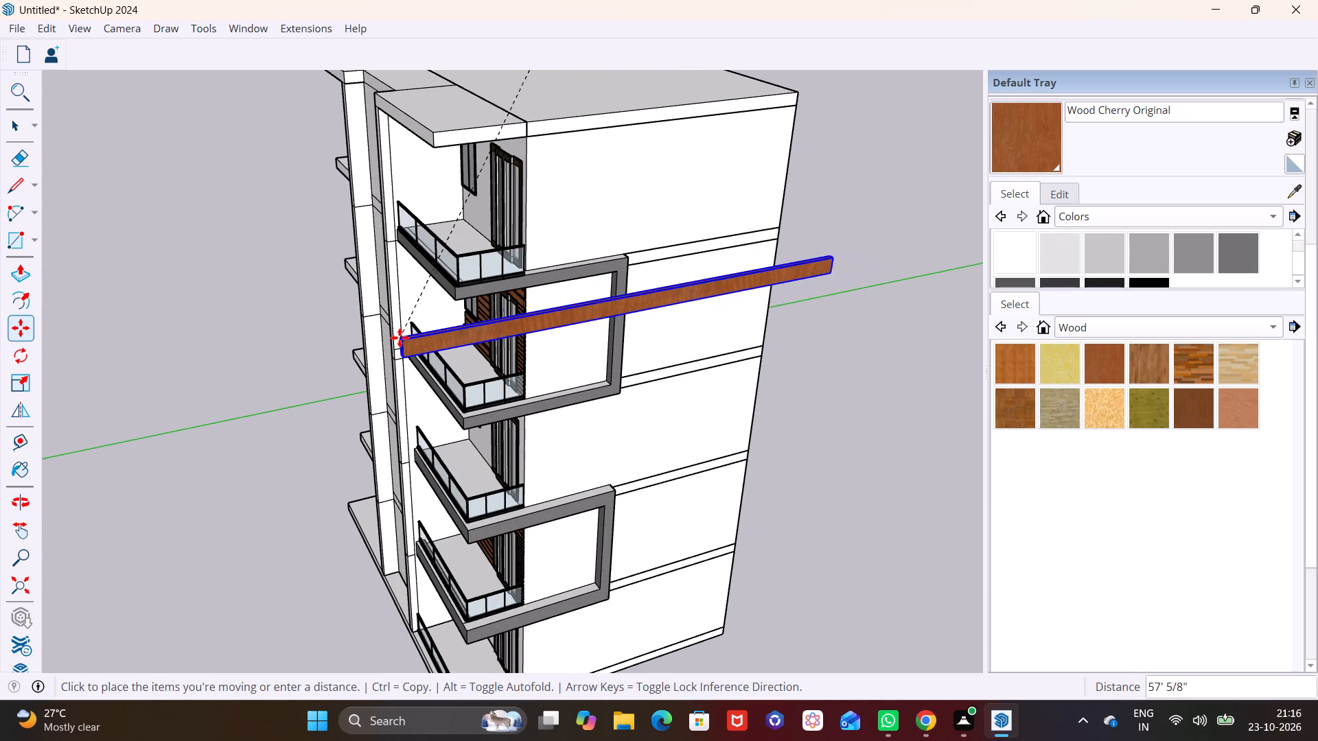
click(530, 300)
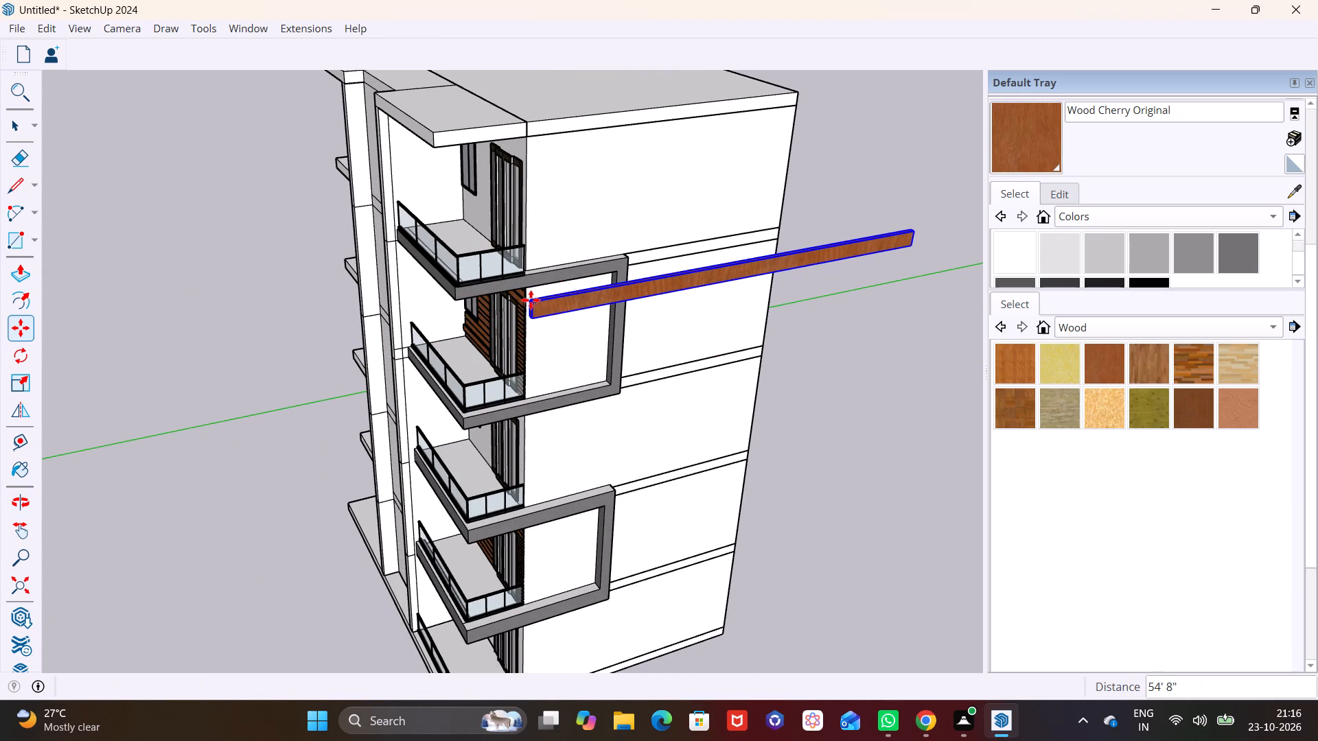
middle_drag(552, 308, 762, 237)
drag(562, 281, 553, 280)
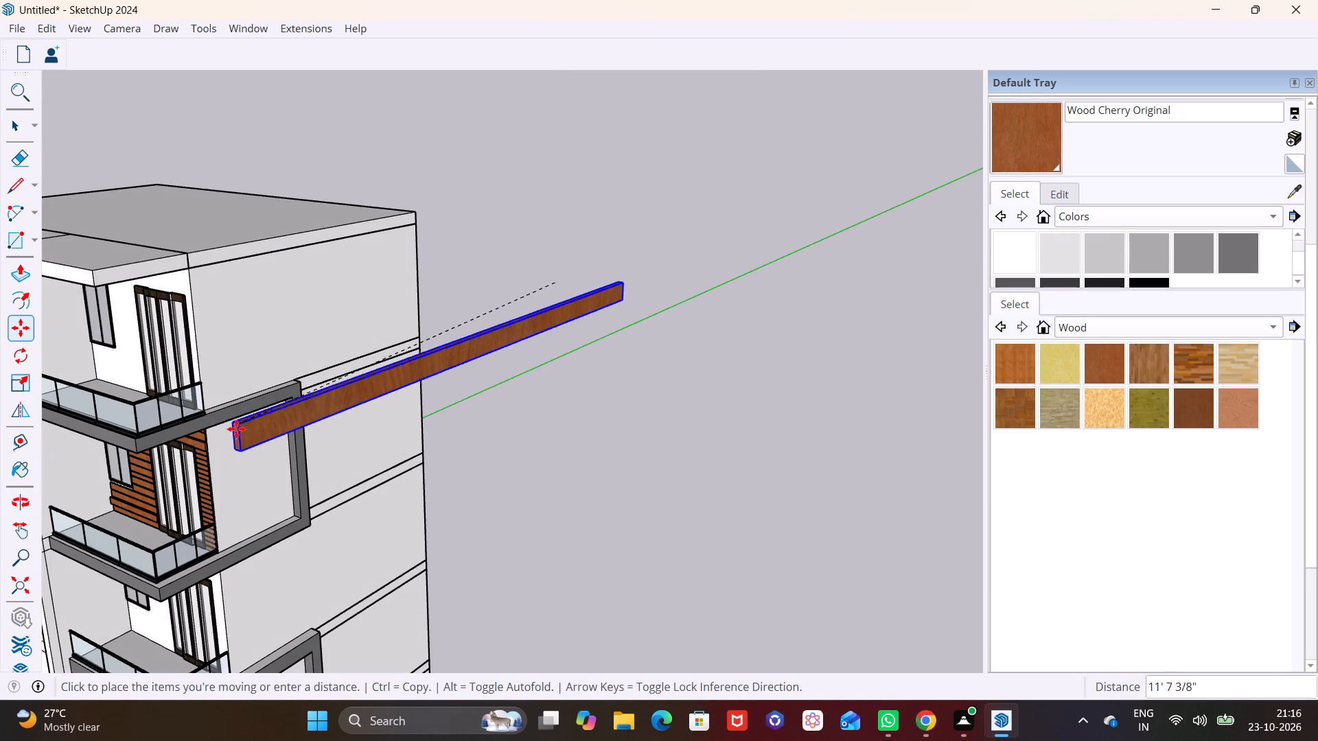
drag(207, 438, 213, 436)
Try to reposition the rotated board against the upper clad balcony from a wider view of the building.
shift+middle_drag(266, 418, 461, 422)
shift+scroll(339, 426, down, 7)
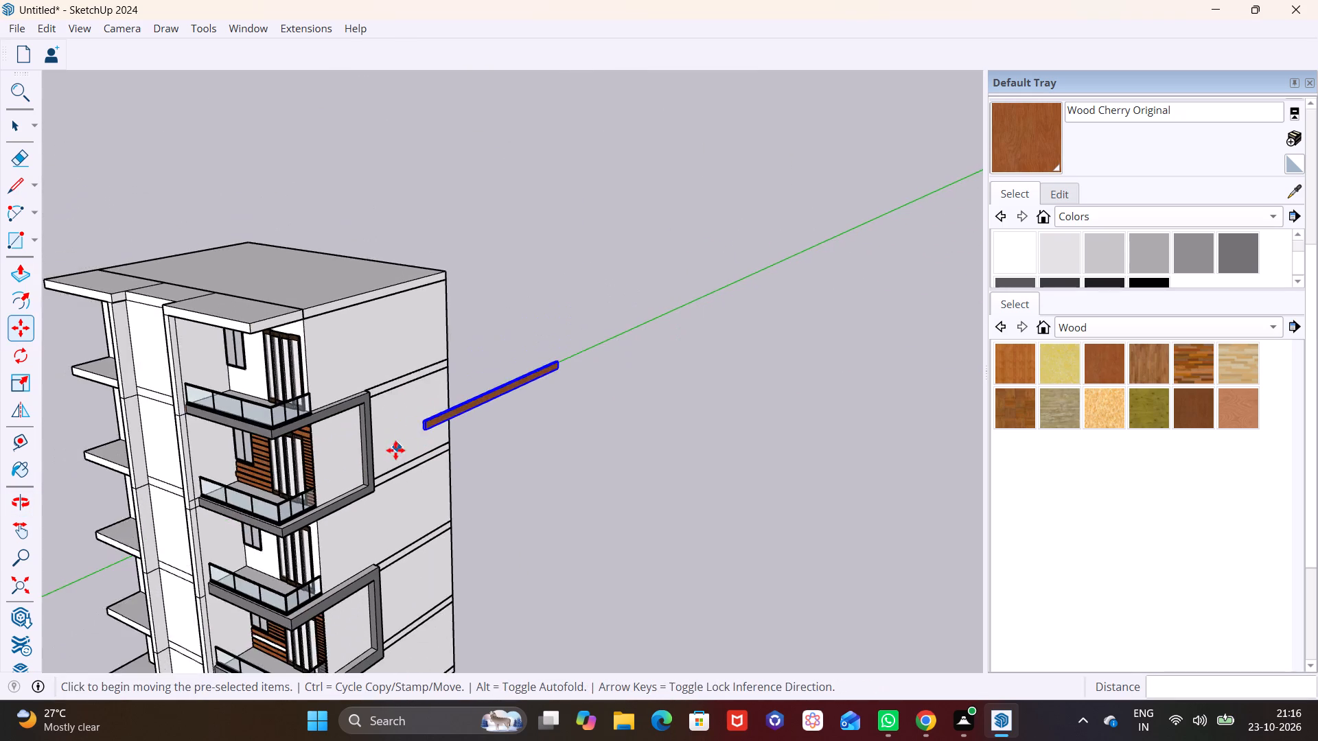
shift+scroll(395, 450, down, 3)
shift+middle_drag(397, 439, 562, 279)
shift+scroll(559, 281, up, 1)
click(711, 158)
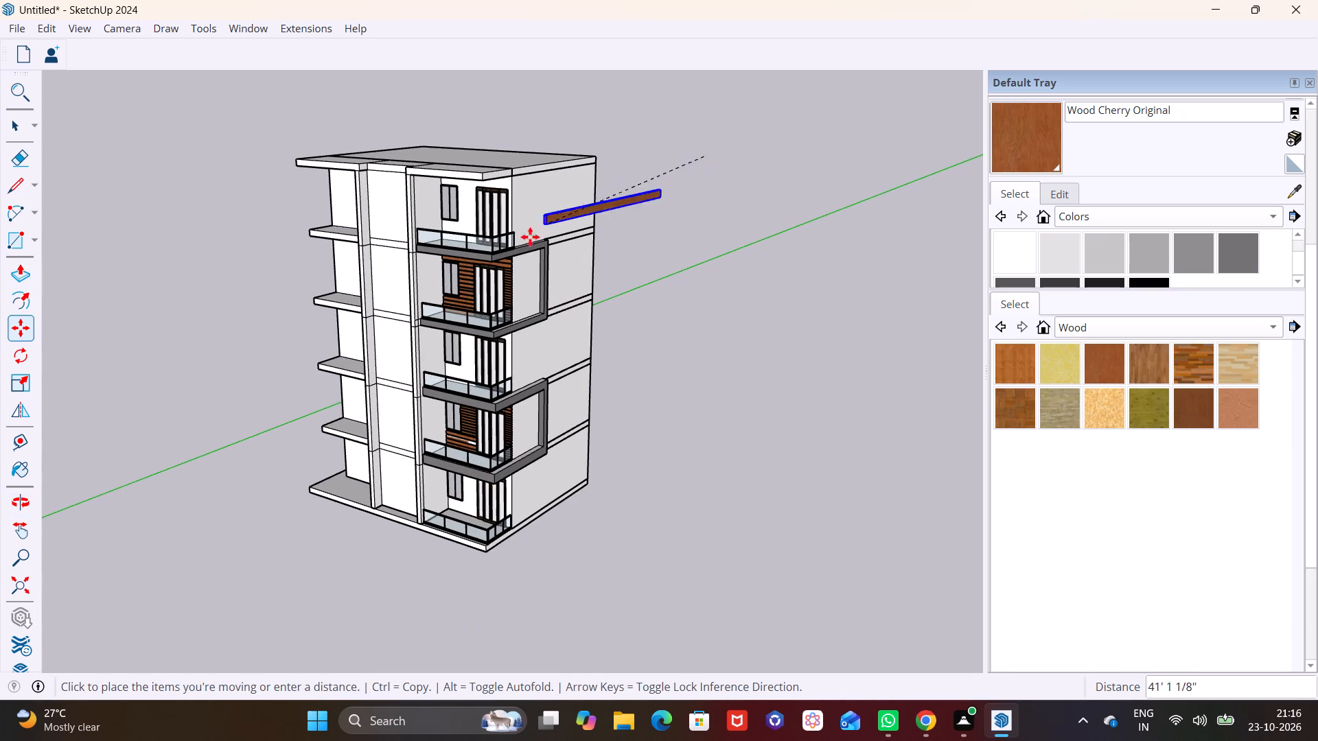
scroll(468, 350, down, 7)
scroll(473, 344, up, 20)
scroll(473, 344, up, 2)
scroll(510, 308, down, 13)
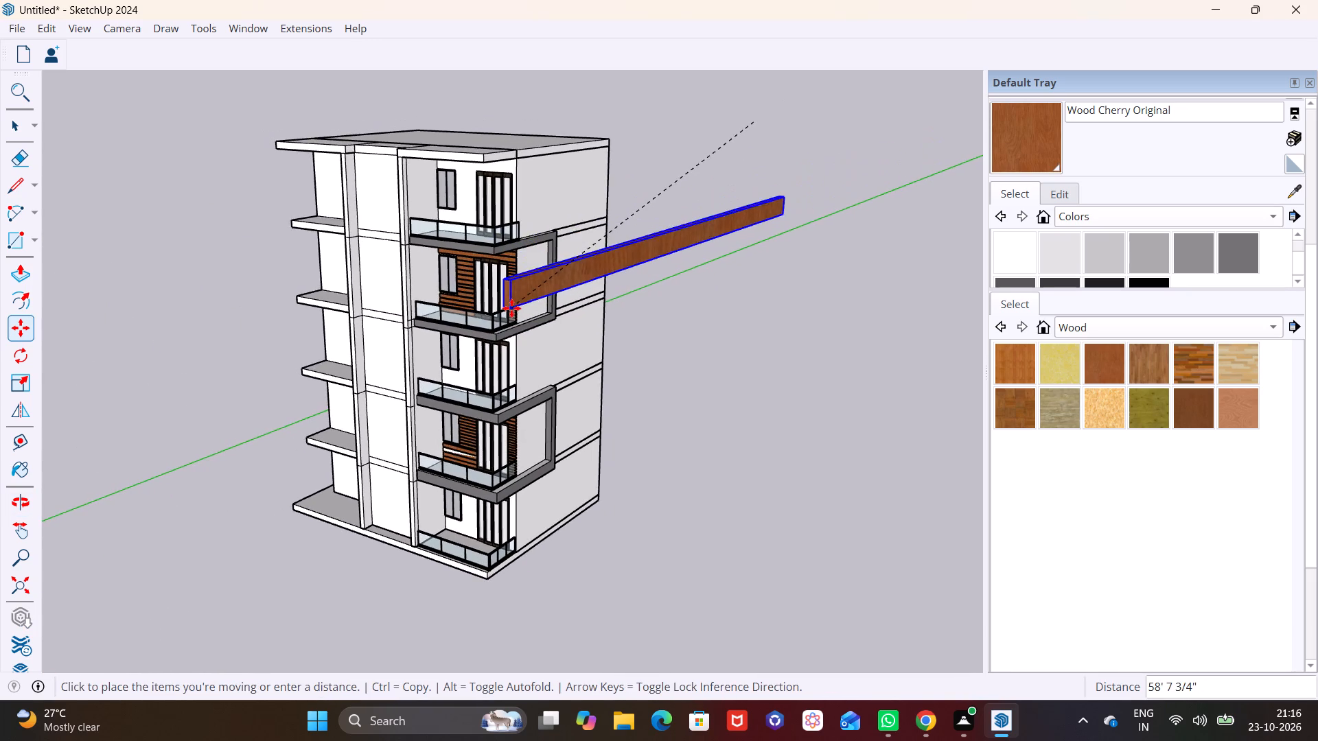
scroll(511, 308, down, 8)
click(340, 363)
Move the stray cherry board back towards the building, near the upper grey balcony frame.
middle_drag(521, 331, 255, 377)
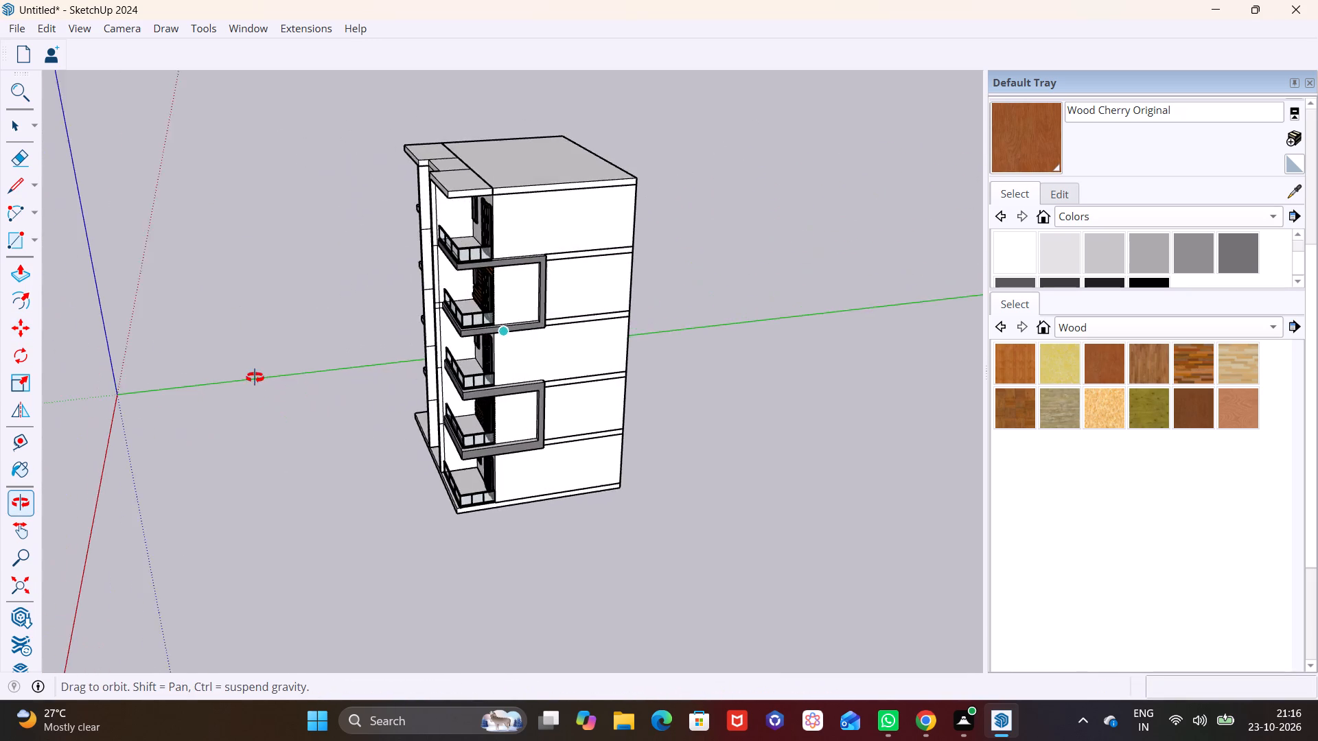
middle_drag(255, 377, 253, 375)
scroll(257, 352, down, 9)
middle_click(338, 358)
scroll(337, 353, down, 5)
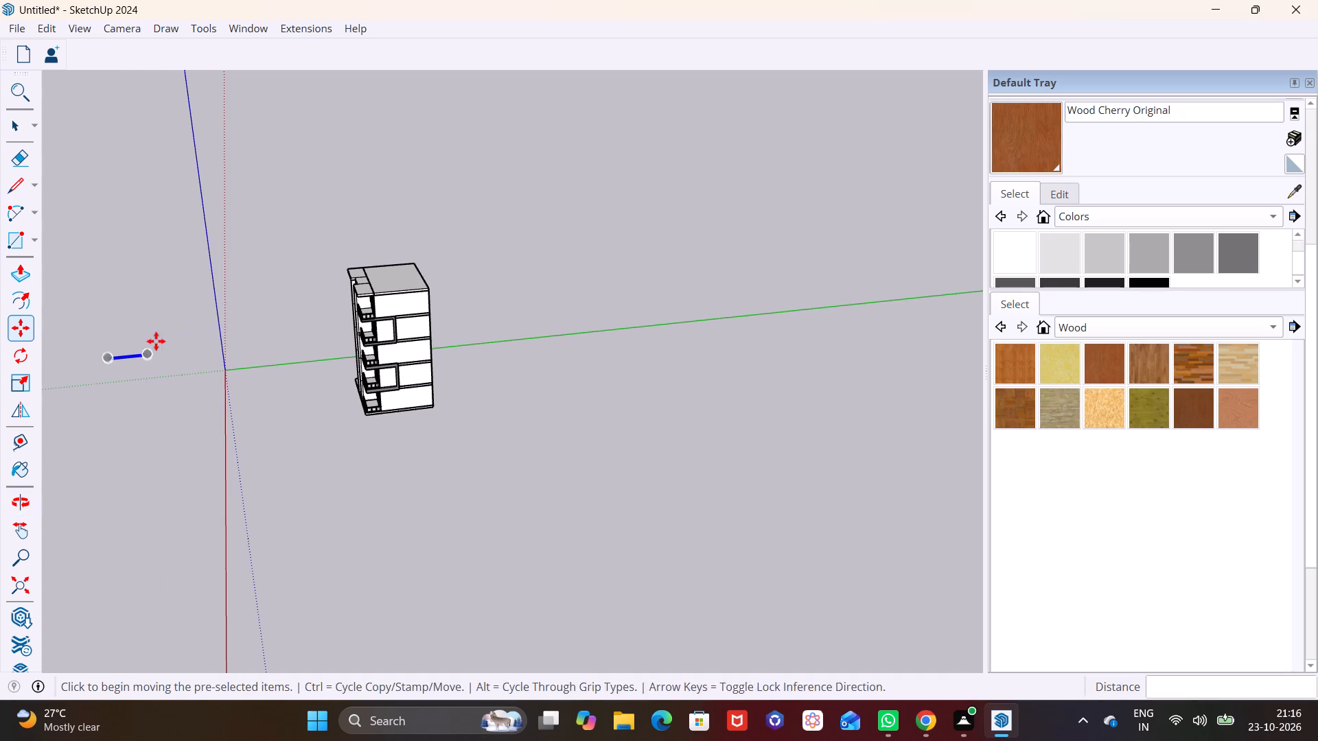
click(154, 351)
click(390, 329)
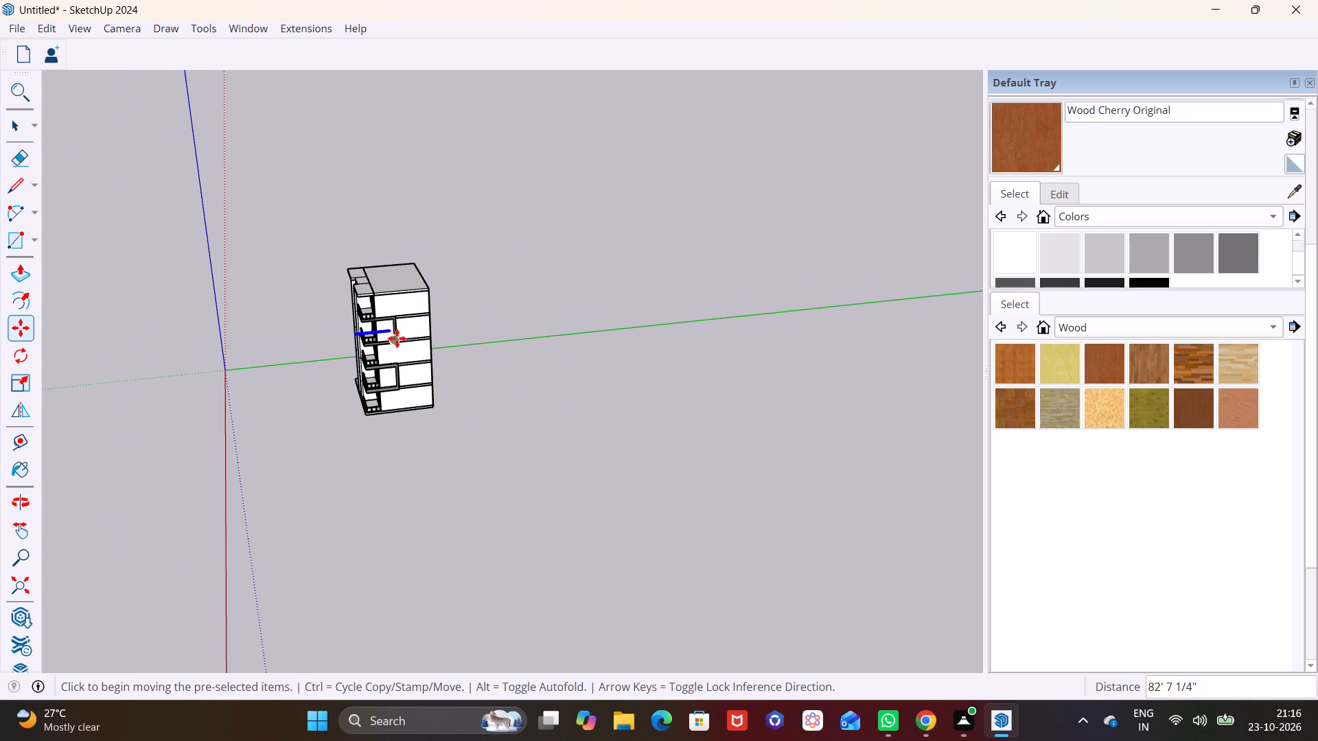
Move the board closer again so that it crosses the side opening of the upper grey balcony frame.
scroll(396, 331, up, 16)
middle_drag(397, 320, 305, 344)
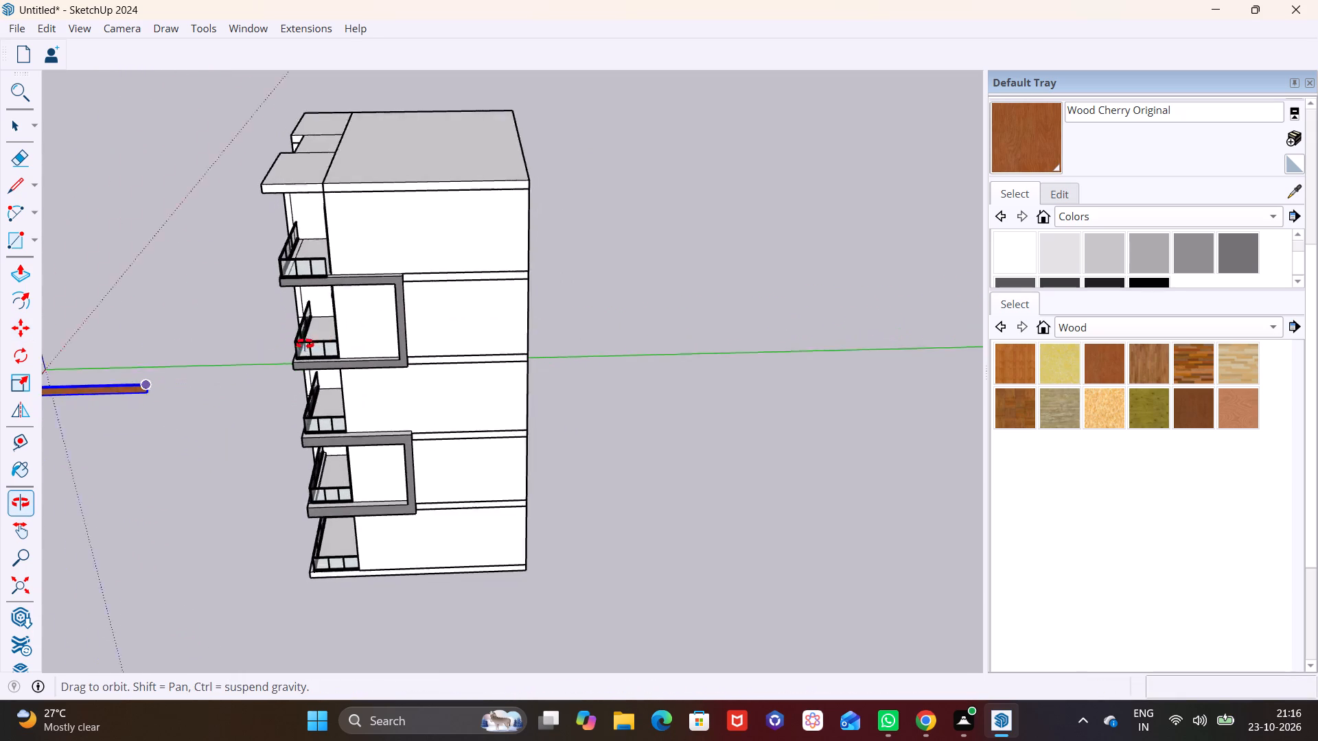
middle_drag(305, 344, 305, 338)
drag(115, 366, 122, 361)
click(358, 318)
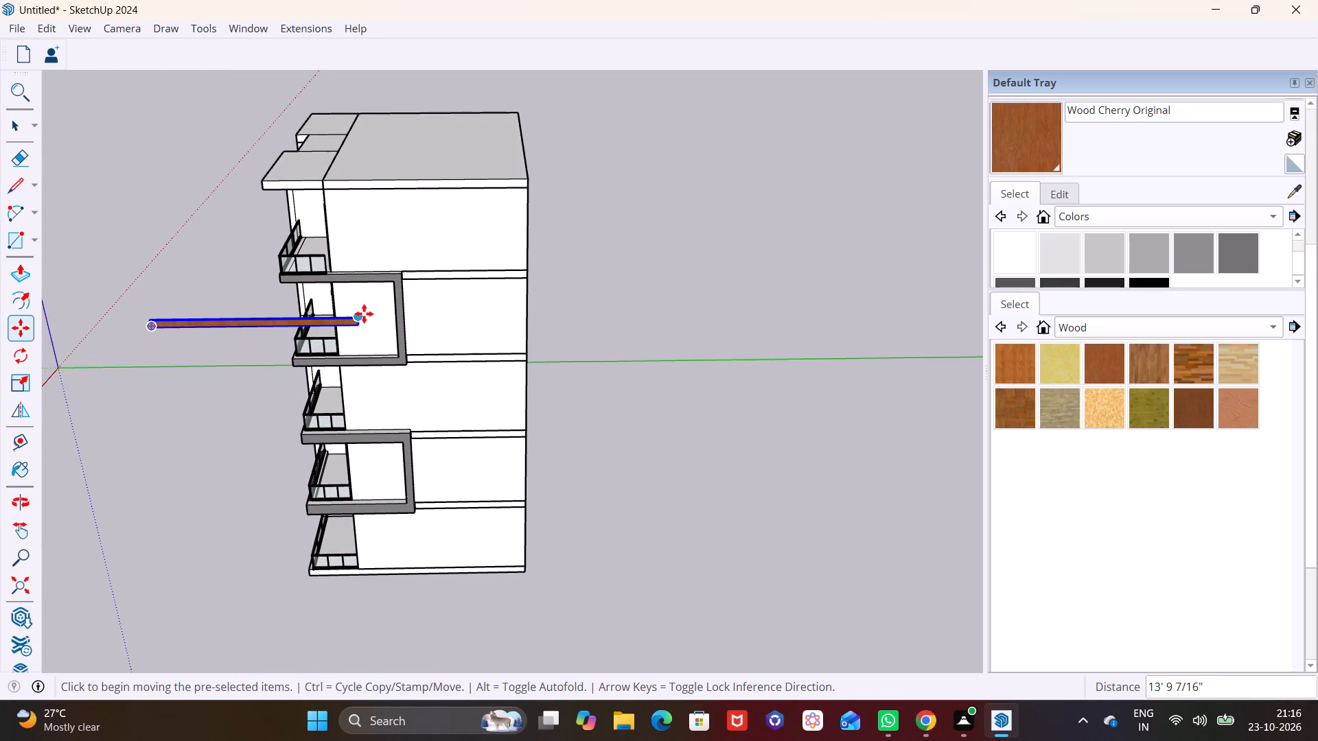
scroll(358, 322, up, 11)
scroll(287, 314, down, 4)
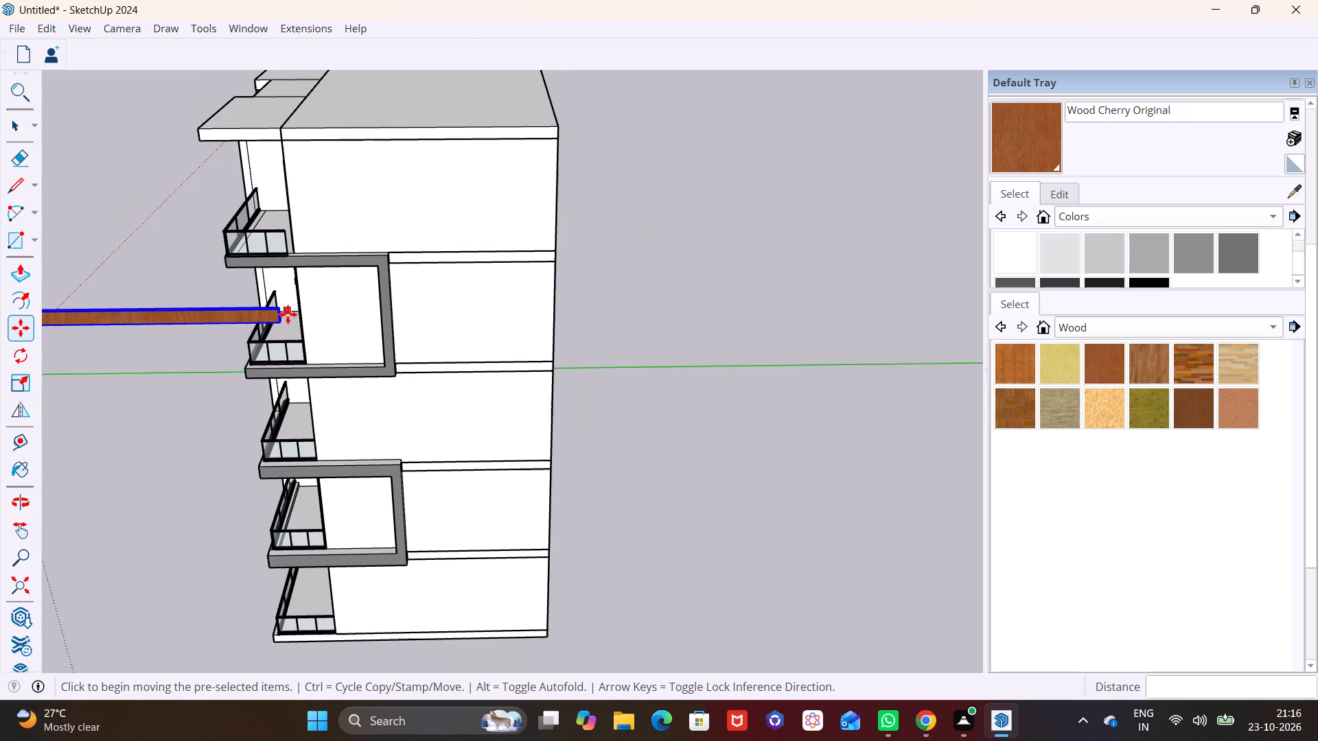
drag(279, 318, 321, 314)
click(370, 292)
Adjust the board's position beside the upper clad balcony so it sits nearer the side wall within the grey frame.
middle_drag(424, 338, 546, 327)
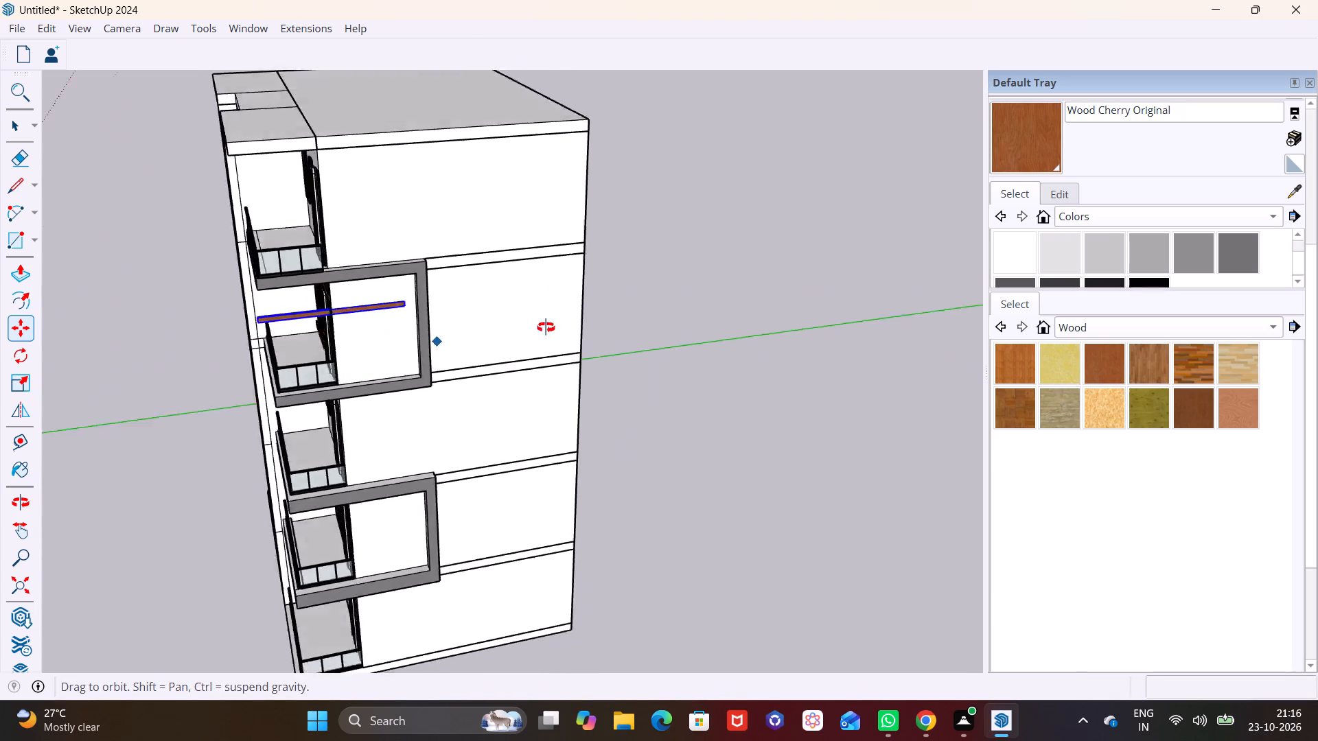
middle_drag(546, 327, 670, 289)
scroll(495, 301, up, 7)
drag(495, 300, 473, 294)
click(448, 290)
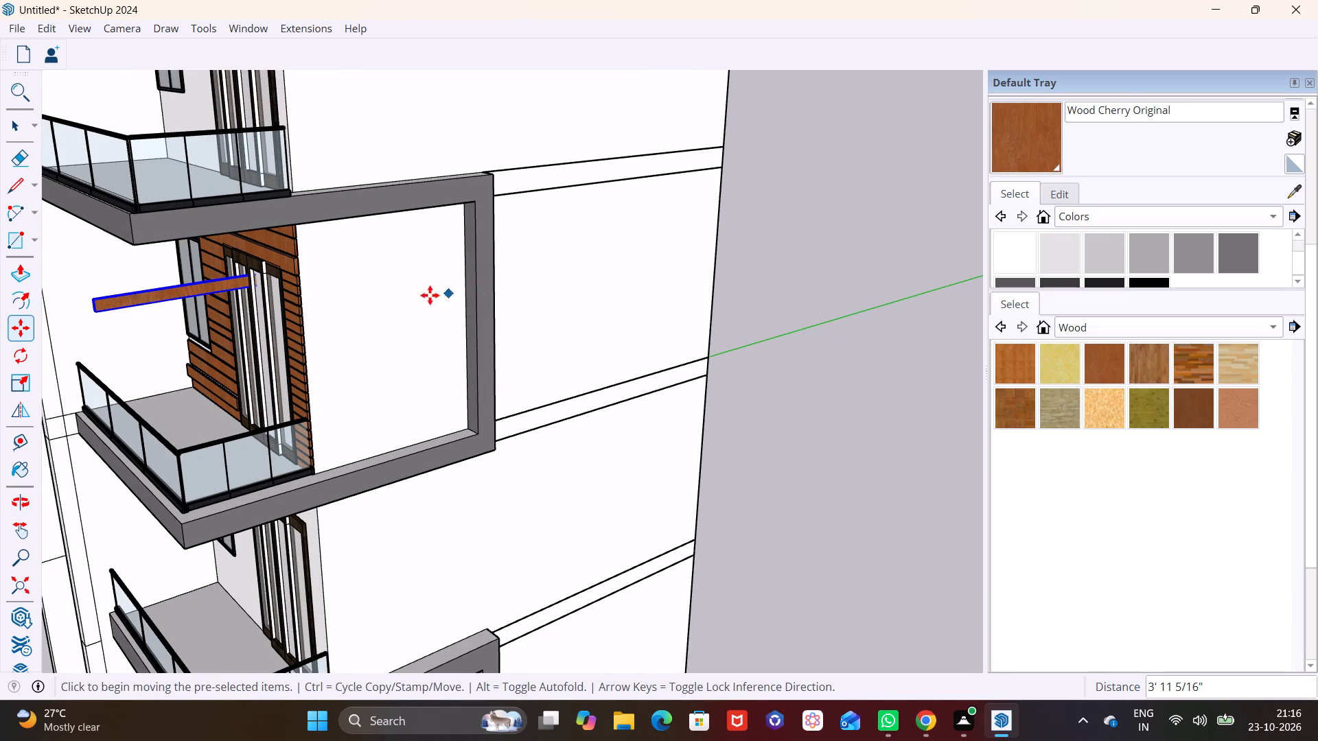
click(388, 261)
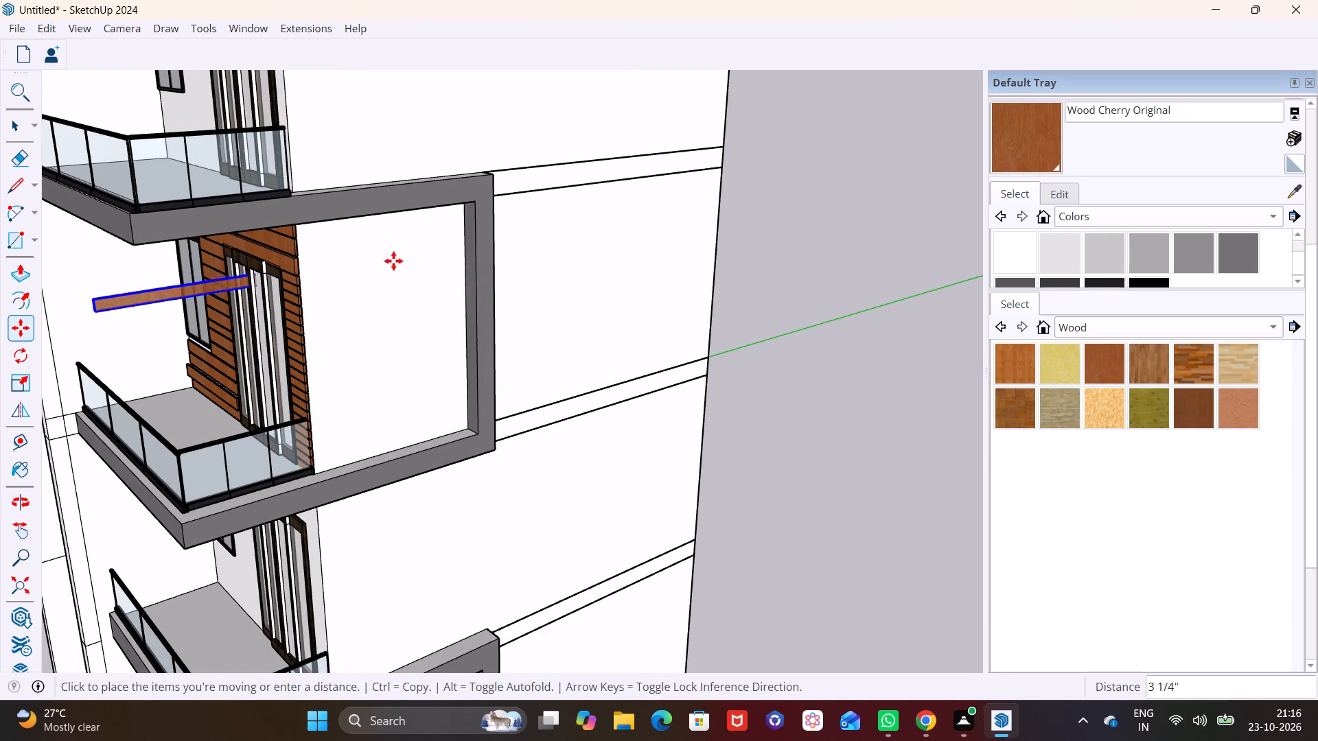
click(447, 281)
Move the board by its upper end corner into the top inner corner of the upper grey frame, beneath the slab.
scroll(425, 297, up, 1)
middle_drag(417, 301, 310, 308)
scroll(373, 273, up, 1)
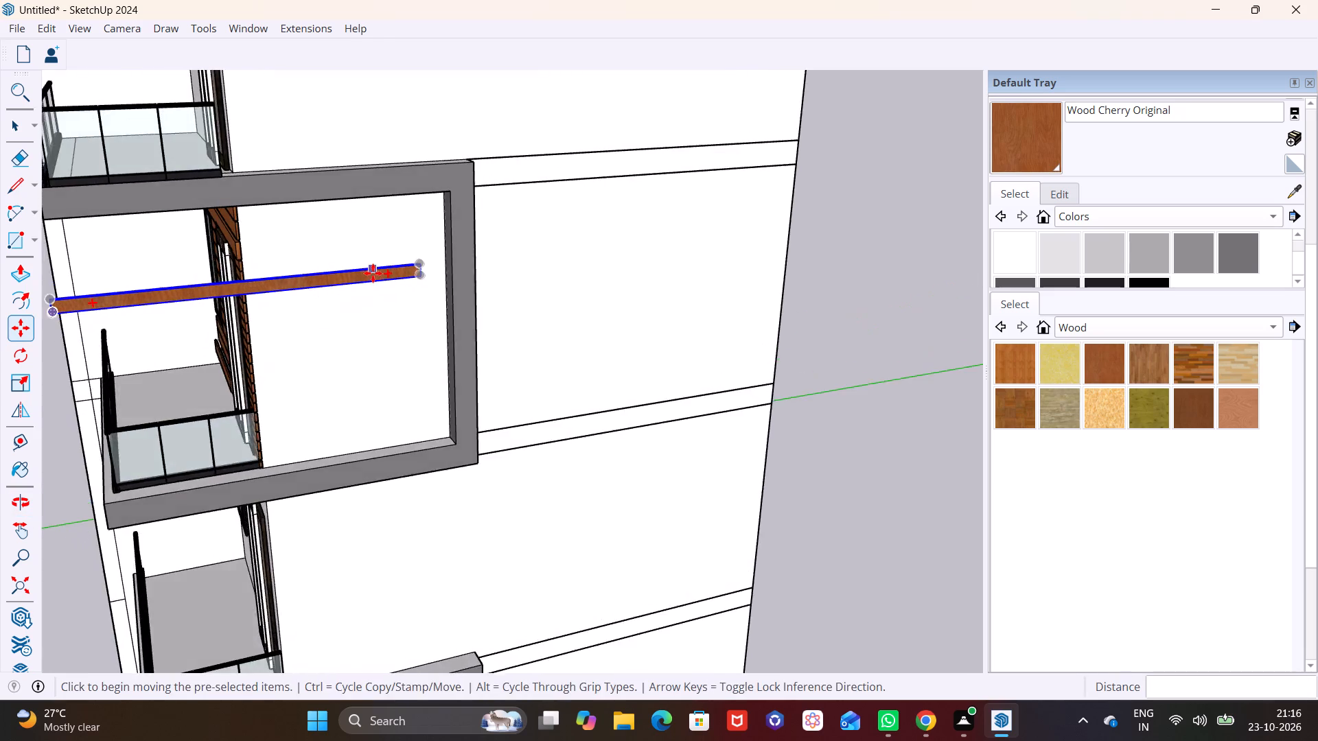
scroll(373, 273, up, 5)
middle_drag(397, 272, 380, 197)
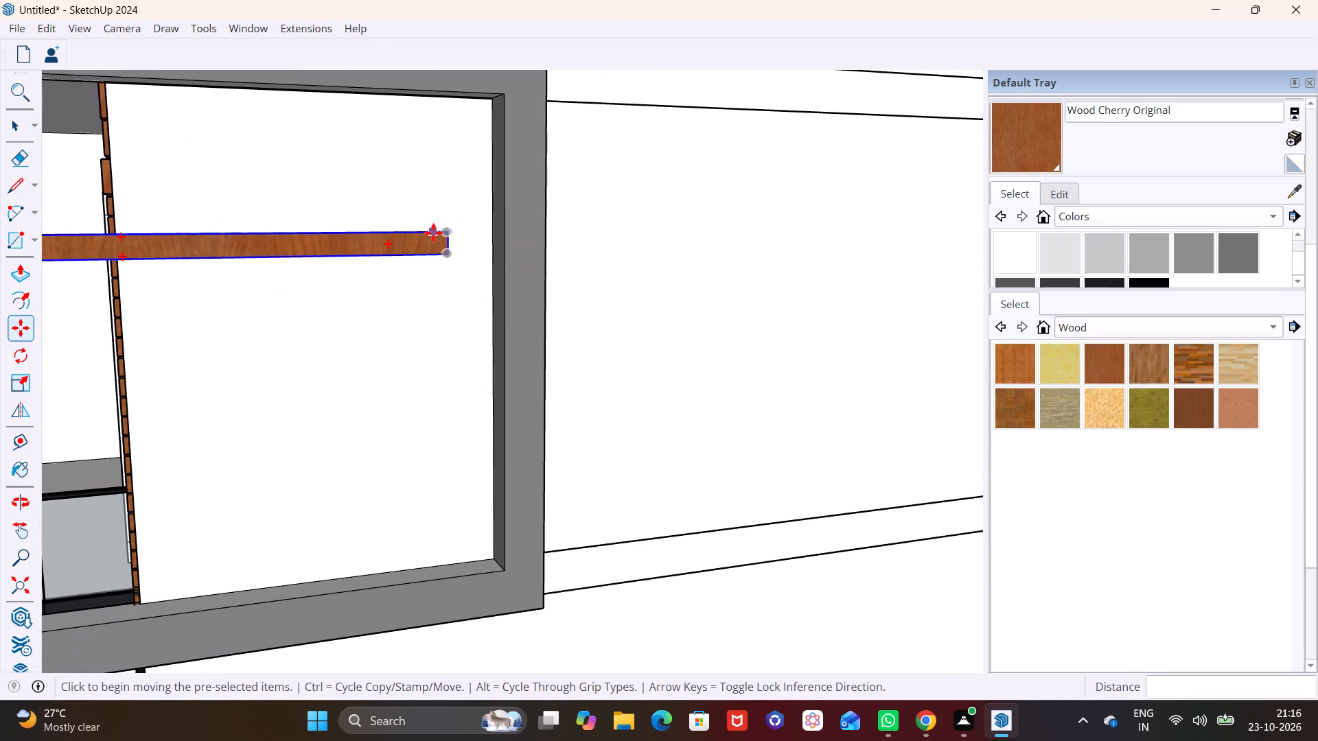
click(440, 233)
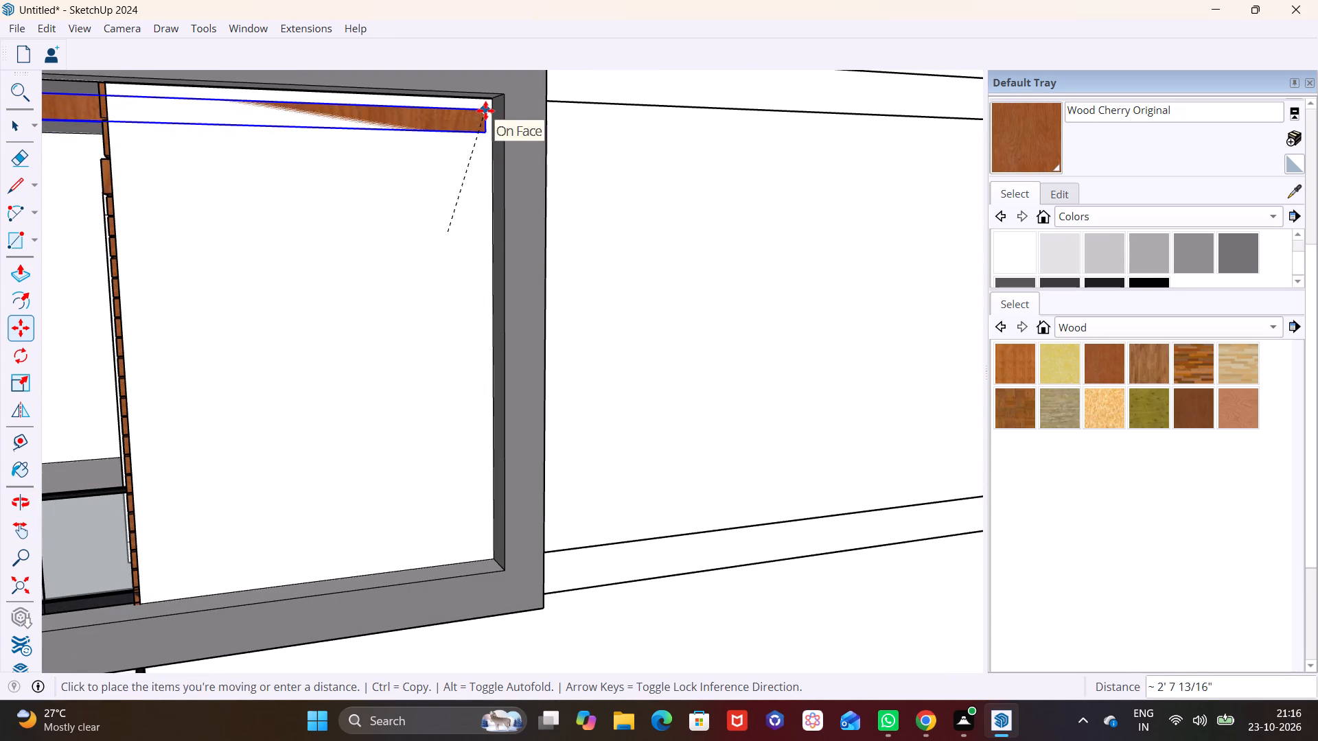
click(487, 110)
Nudge the board slightly outward from the side wall so that its entire wood face is exposed under the slab.
middle_drag(428, 243, 428, 252)
scroll(428, 252, down, 1)
middle_drag(377, 224, 621, 290)
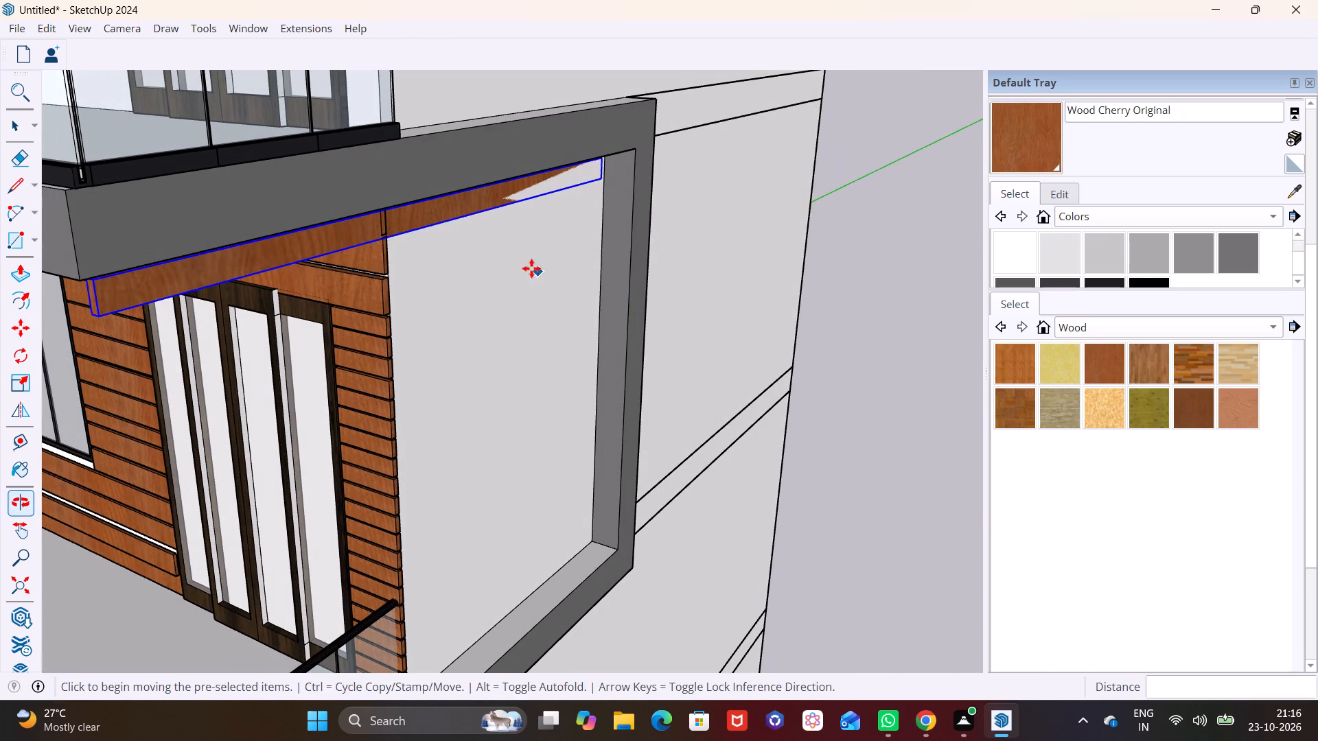
middle_drag(431, 231, 605, 196)
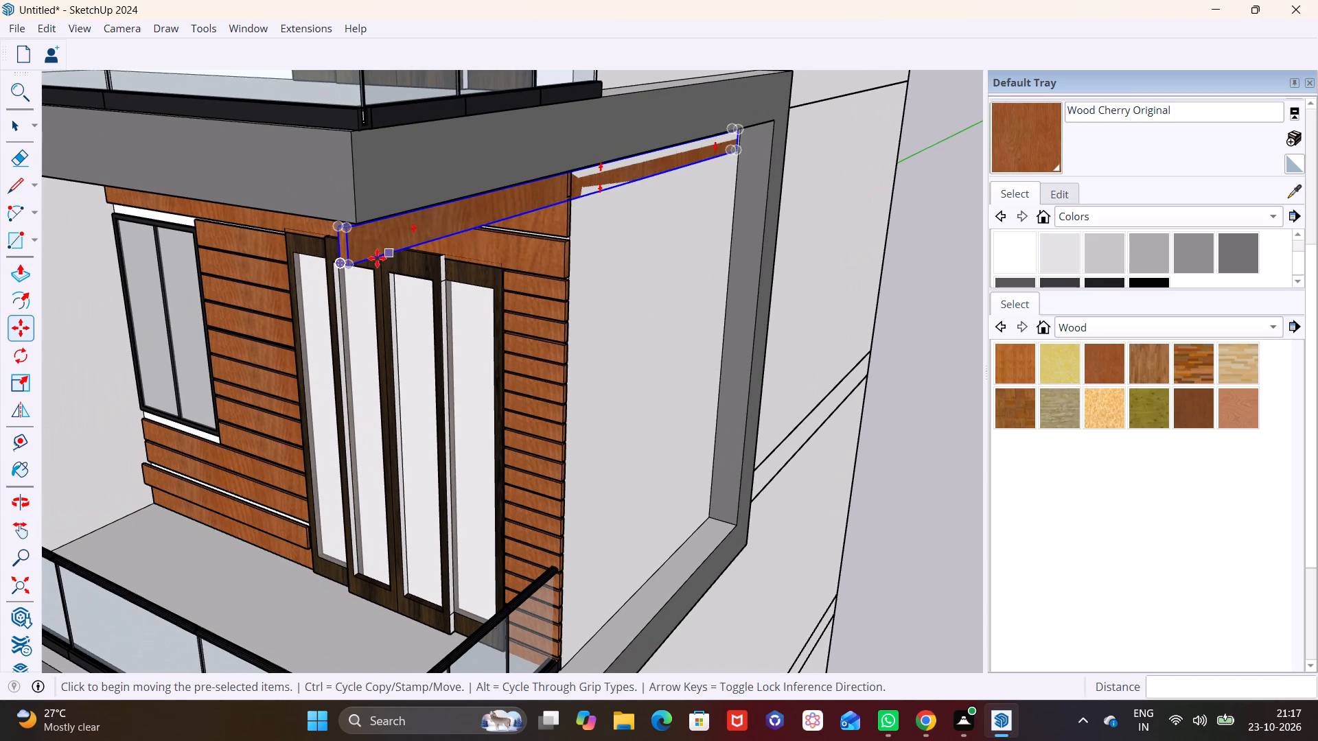
click(347, 266)
click(353, 266)
Push the side-wall board's front end face back so the board stops at the corner of the clad front wall.
key(space)
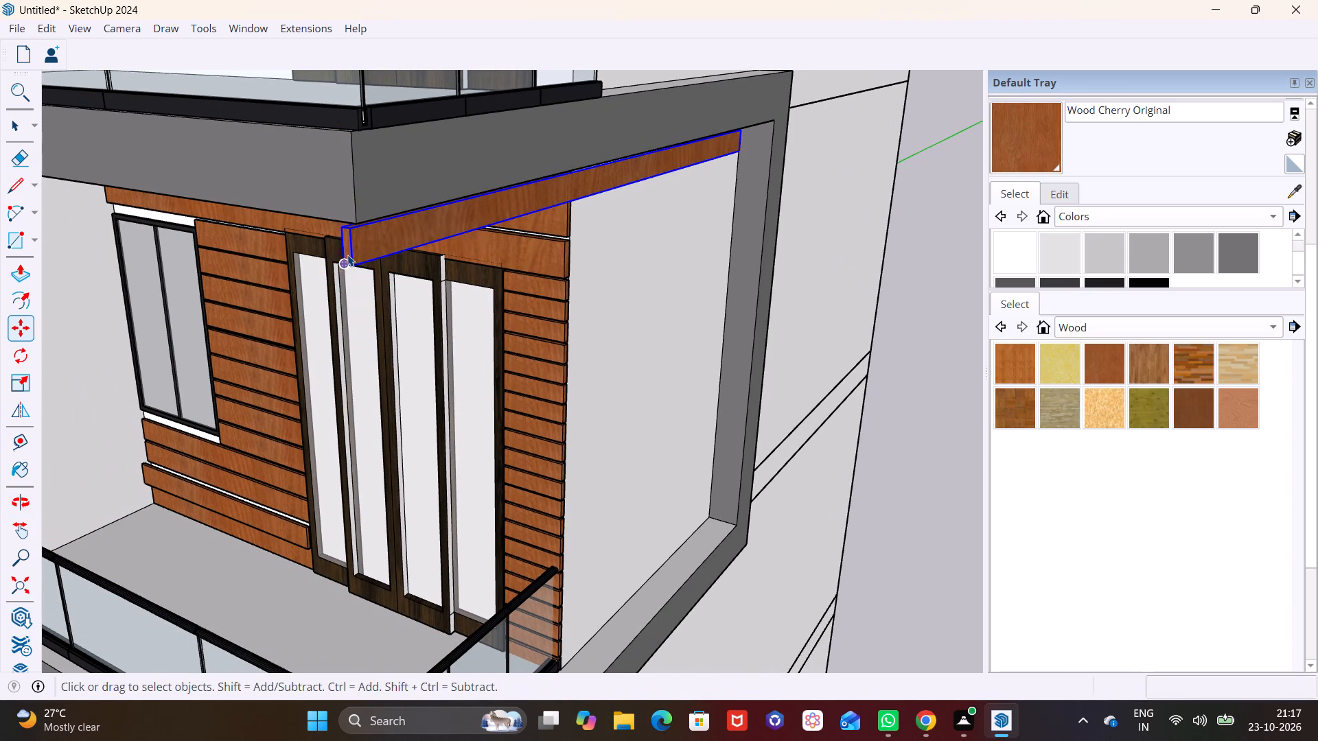
triple_click(347, 252)
click(347, 252)
click(347, 250)
click(347, 245)
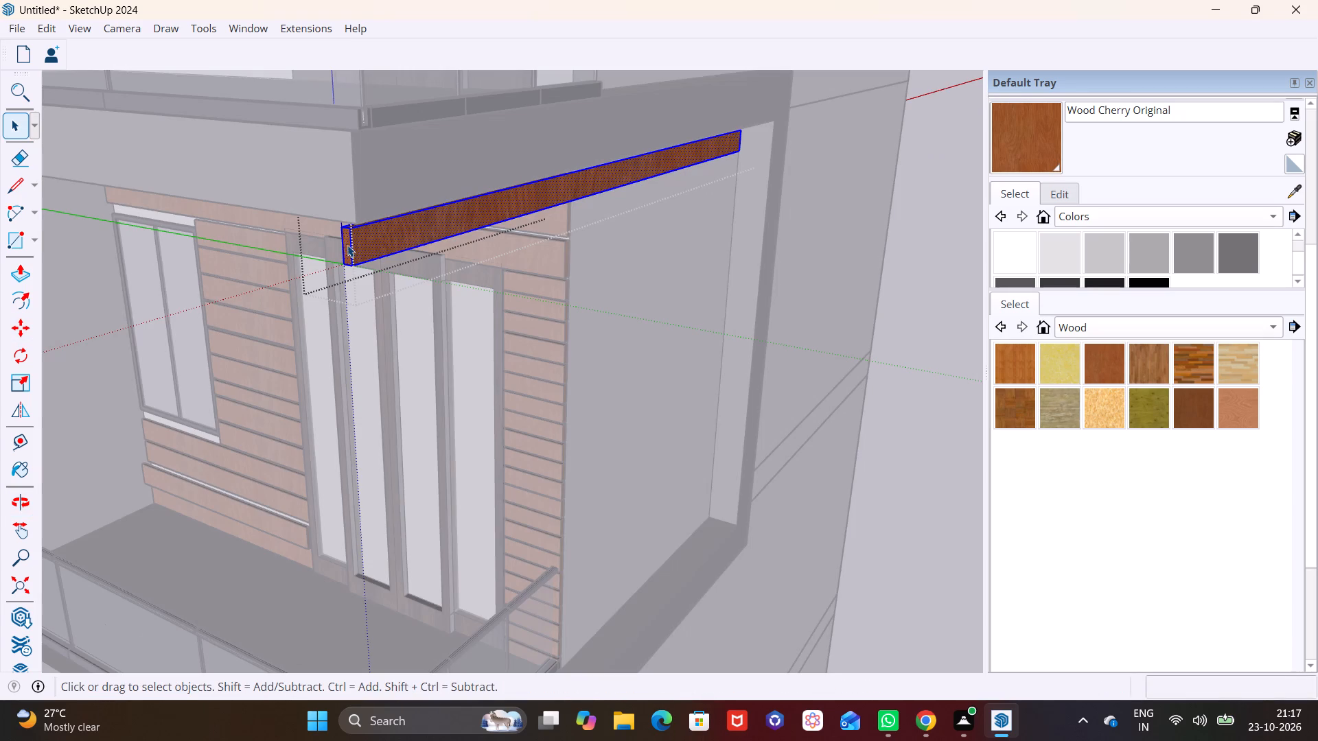
click(21, 270)
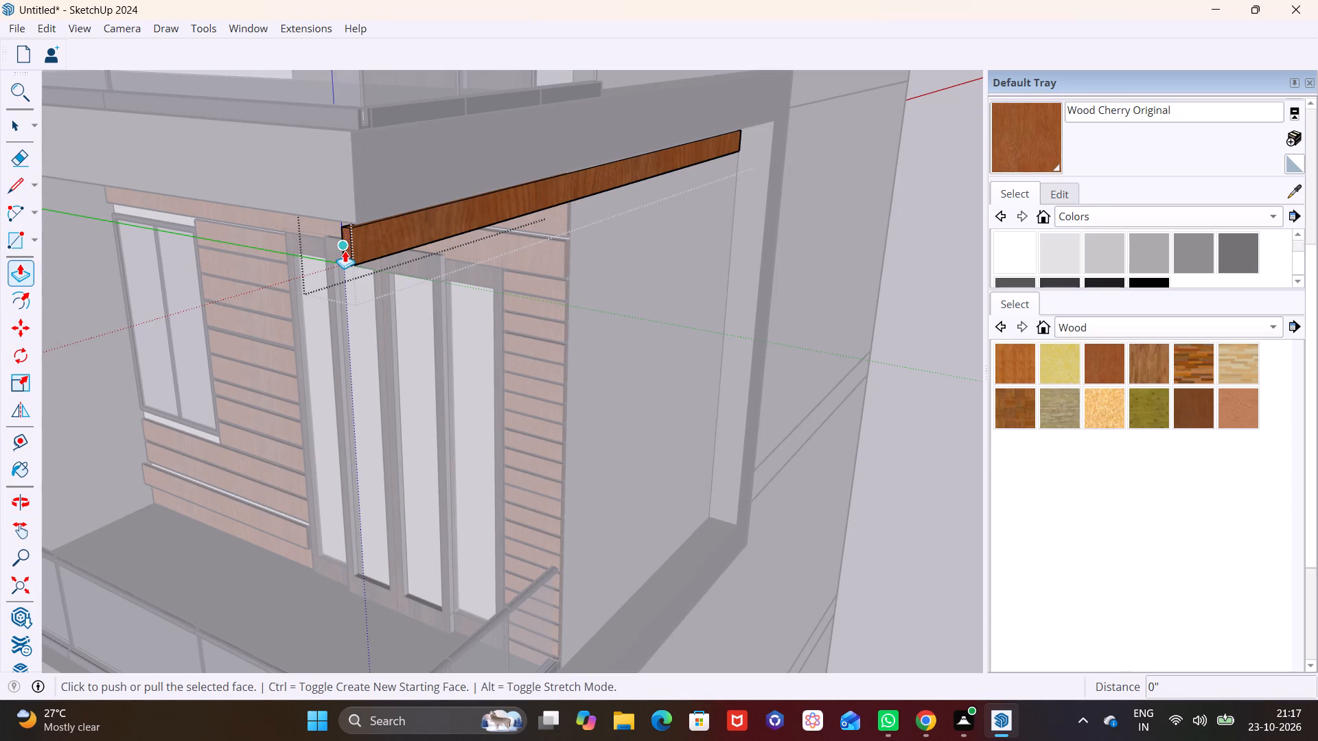
click(348, 249)
drag(341, 246, 544, 238)
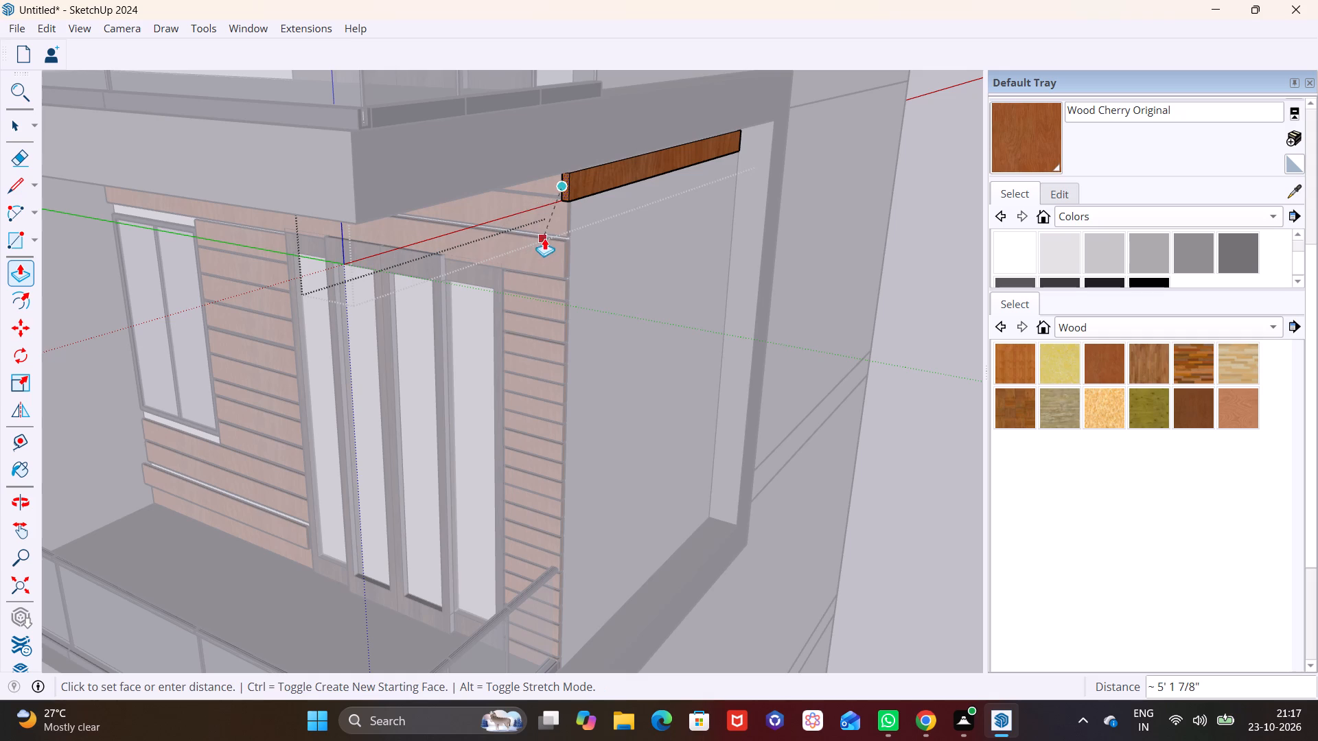
drag(544, 238, 567, 230)
click(565, 228)
key(space)
click(583, 250)
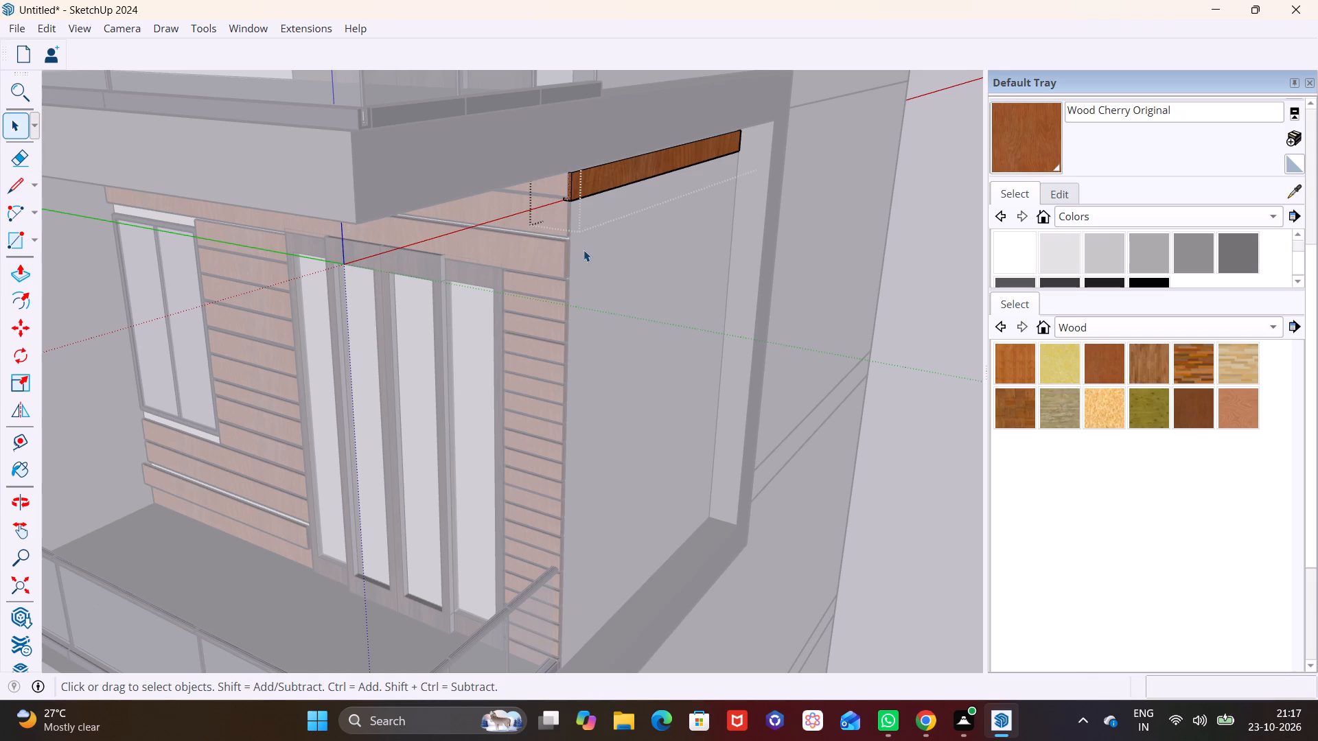
Fine-tune the board's front end with Push/Pull so it sits just at the edge of the front wall's boards.
scroll(608, 242, down, 1)
middle_drag(607, 246, 485, 172)
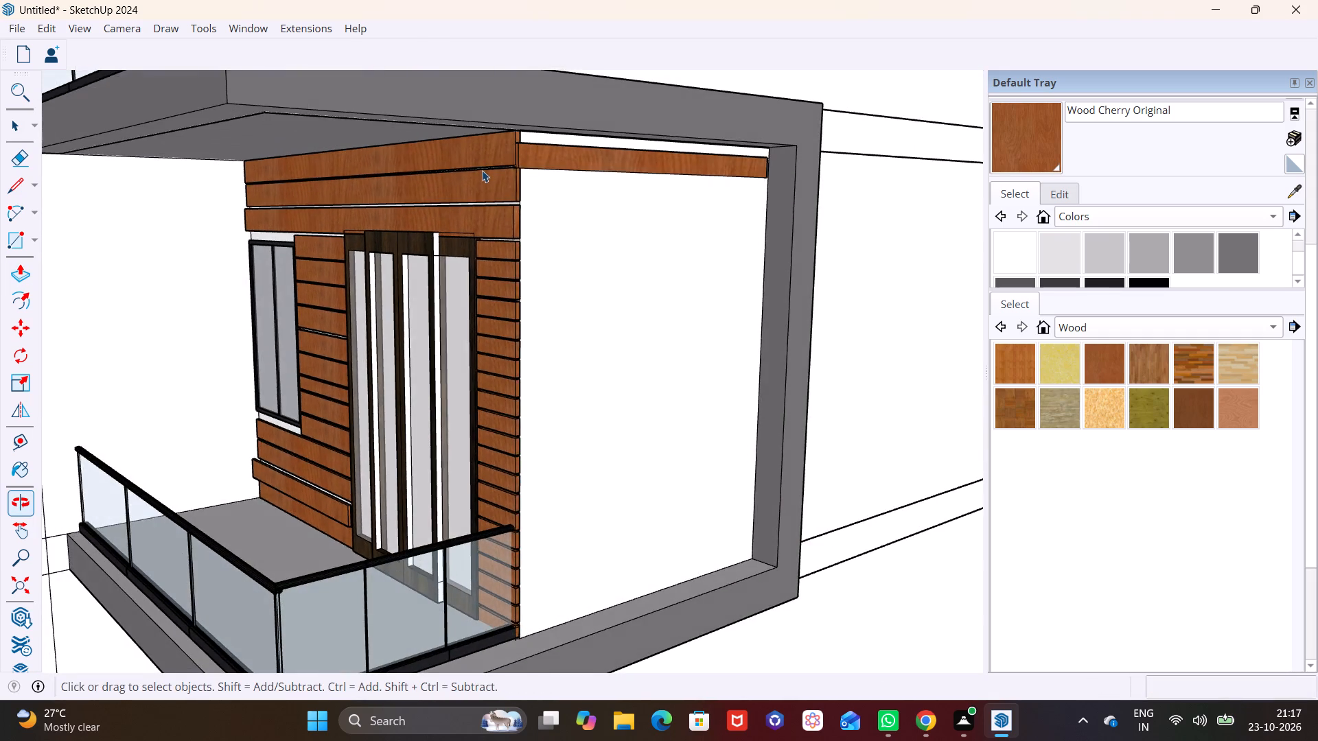
scroll(690, 99, up, 6)
middle_drag(608, 160, 739, 158)
scroll(561, 182, up, 4)
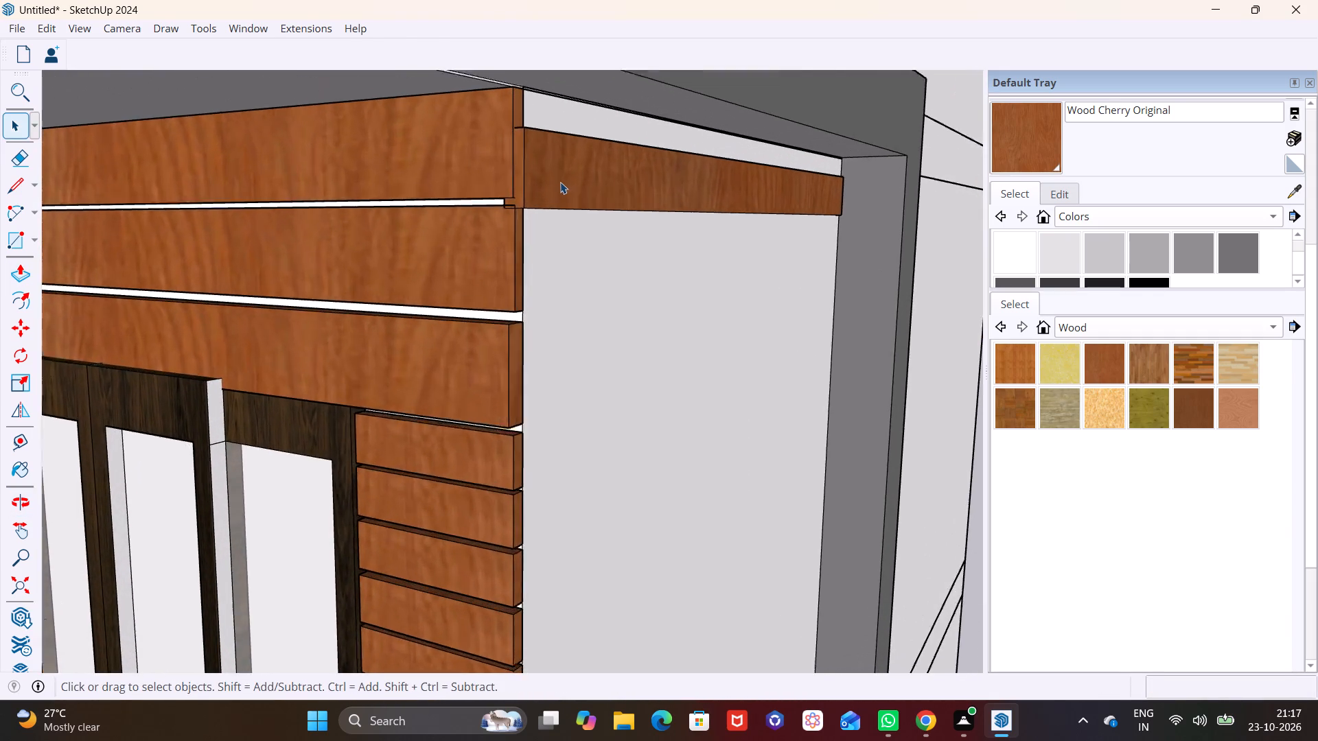
scroll(560, 182, up, 1)
middle_drag(564, 180, 615, 187)
click(526, 170)
click(526, 170)
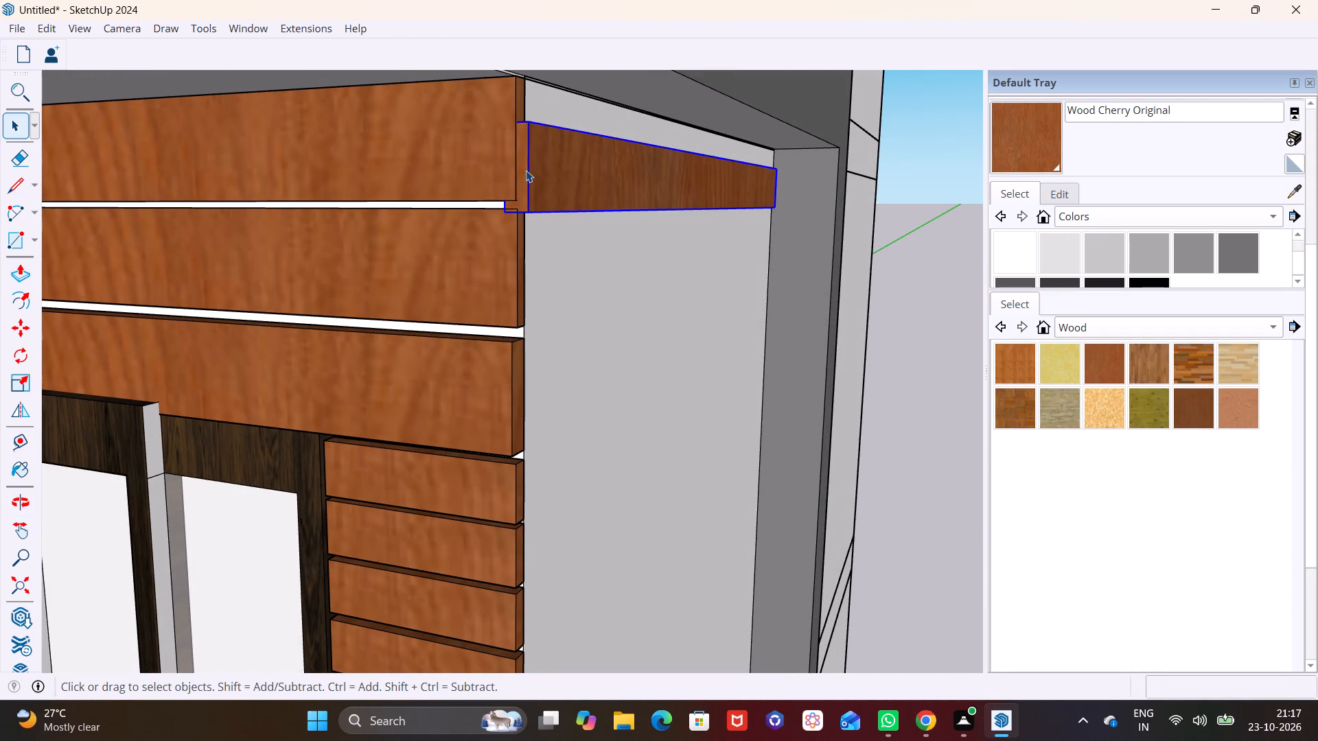
scroll(522, 163, up, 1)
double_click(515, 165)
triple_click(522, 158)
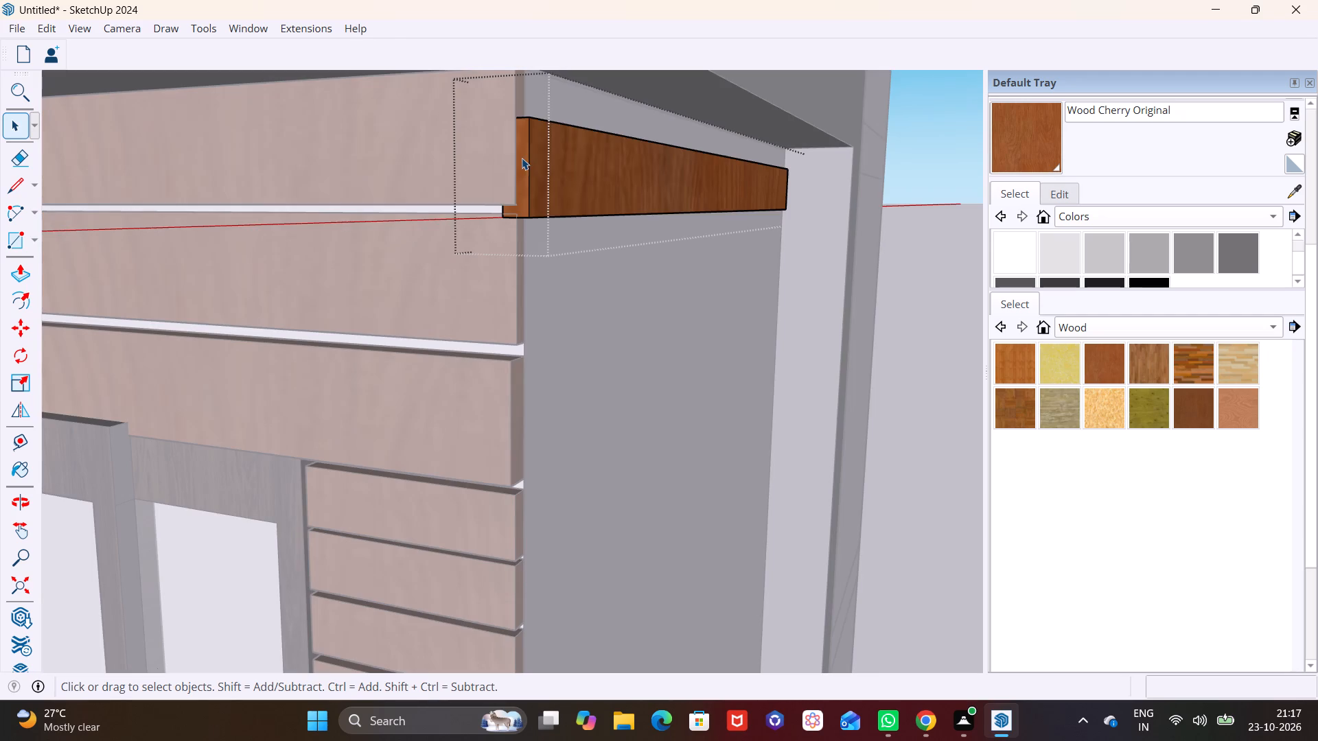
click(522, 147)
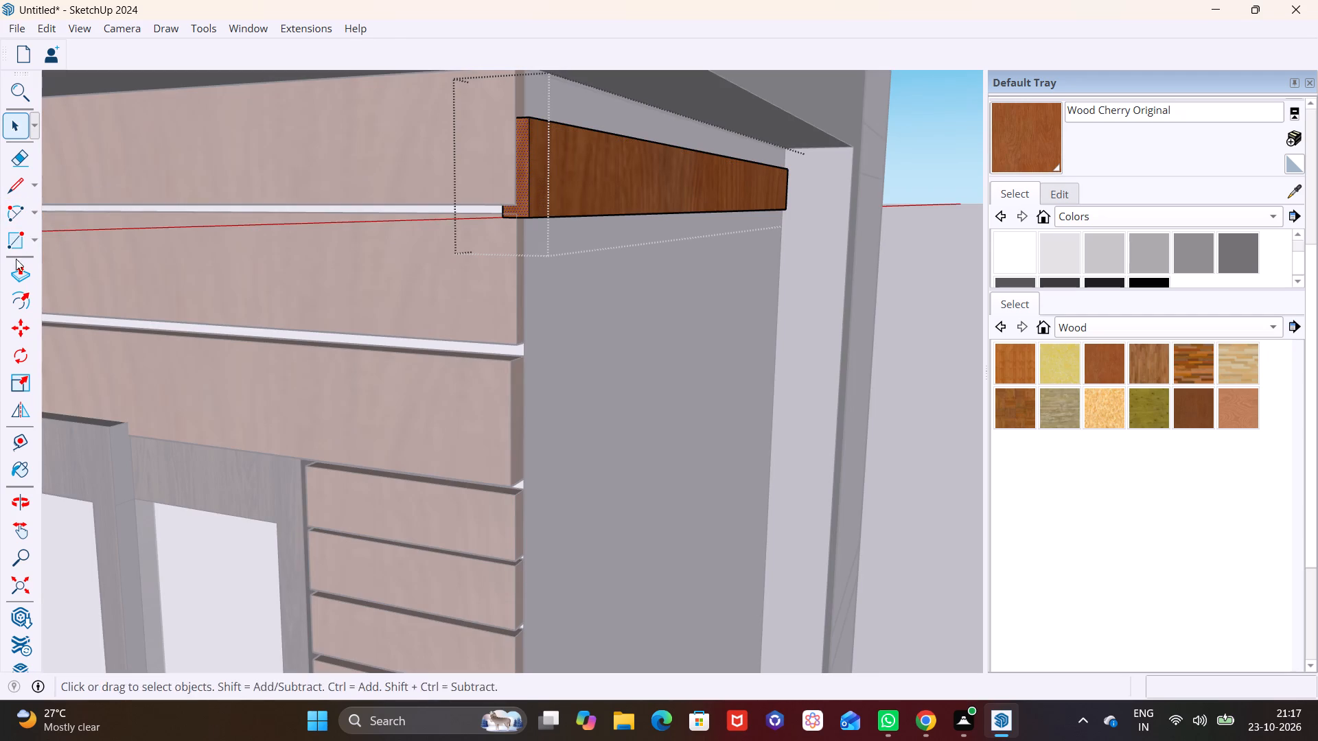
click(16, 272)
click(525, 196)
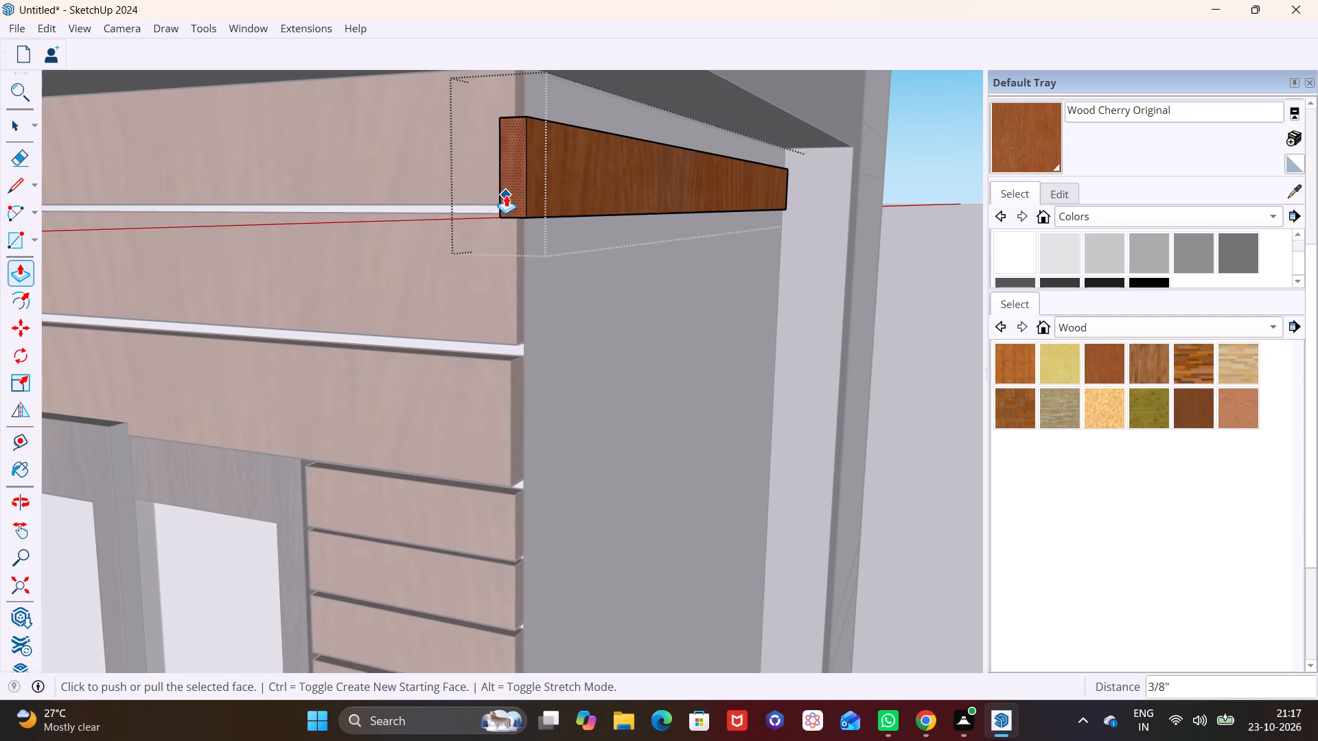
drag(511, 193, 527, 193)
click(527, 193)
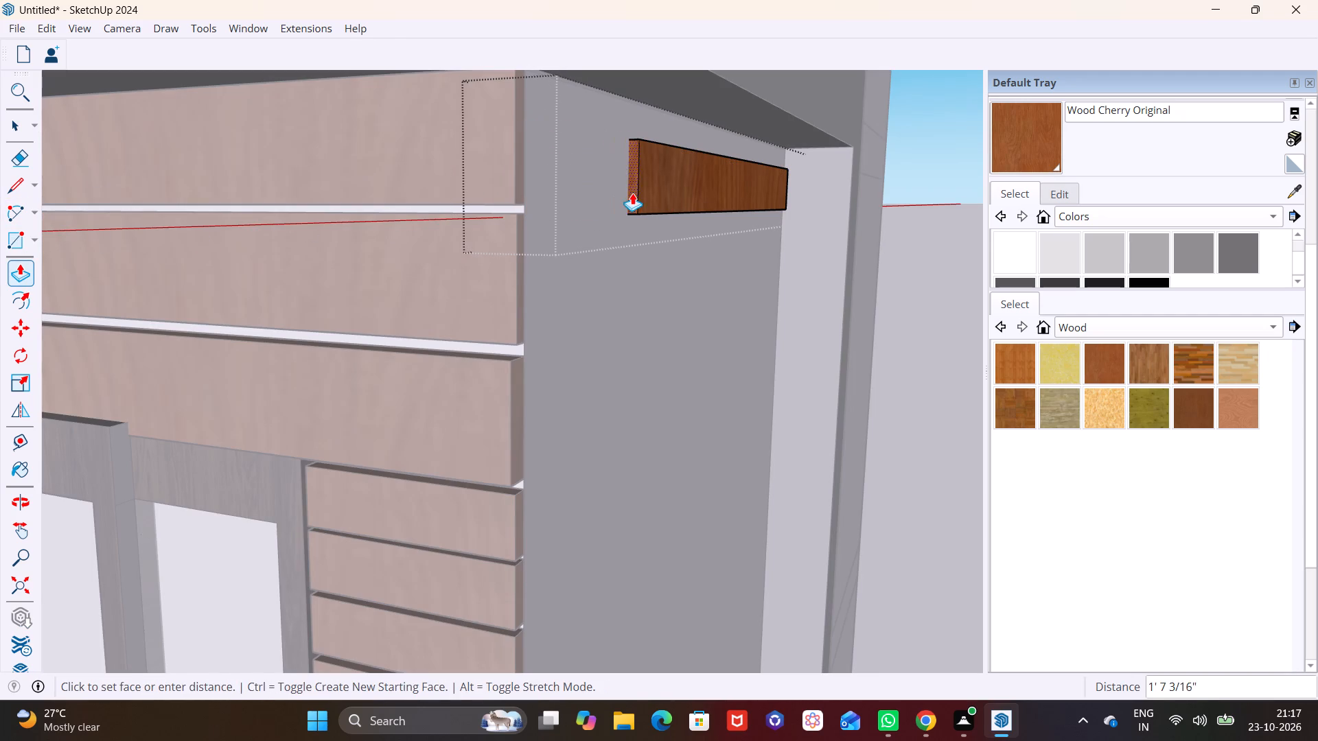
click(526, 191)
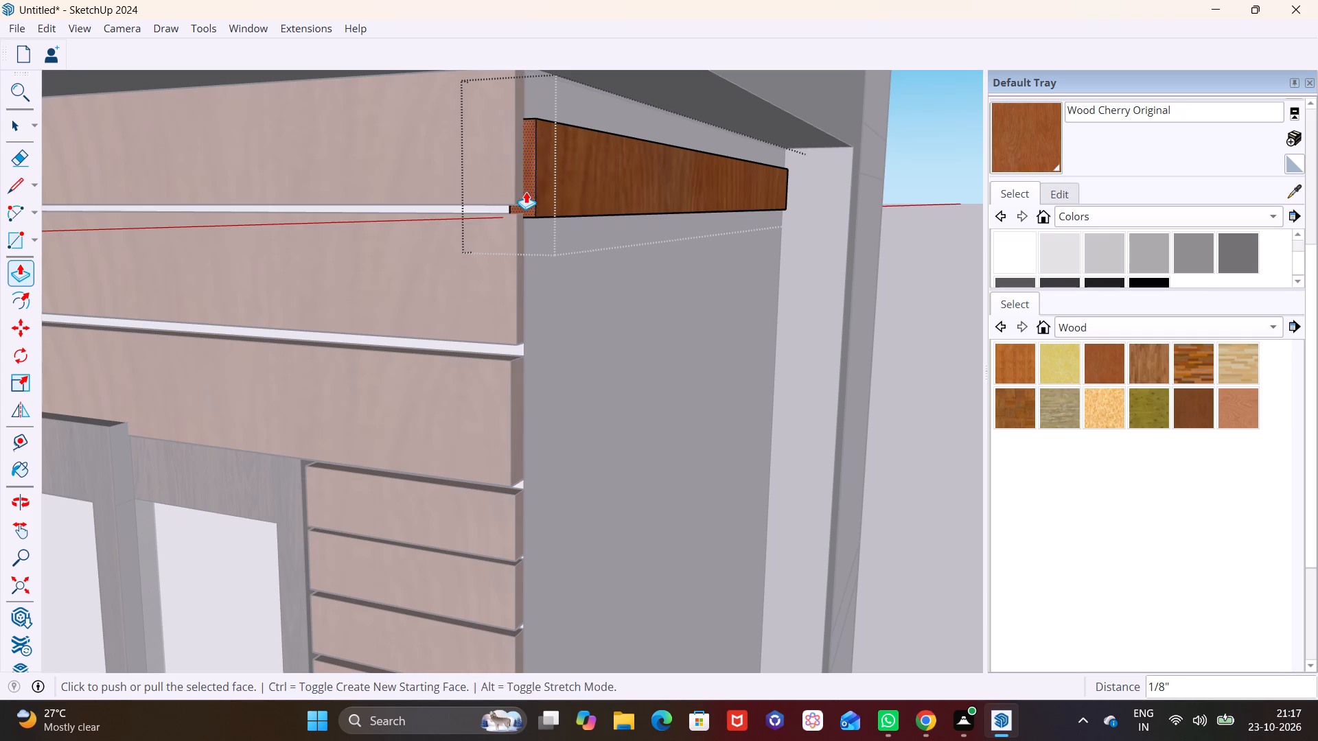
key(space)
click(550, 246)
Move the shortened board by its far upper corner into the top inner corner of the grey frame.
middle_drag(568, 211, 303, 221)
scroll(562, 161, down, 3)
shift+middle_drag(587, 160, 279, 197)
middle_drag(826, 180, 610, 210)
scroll(805, 205, up, 4)
middle_drag(809, 211, 645, 204)
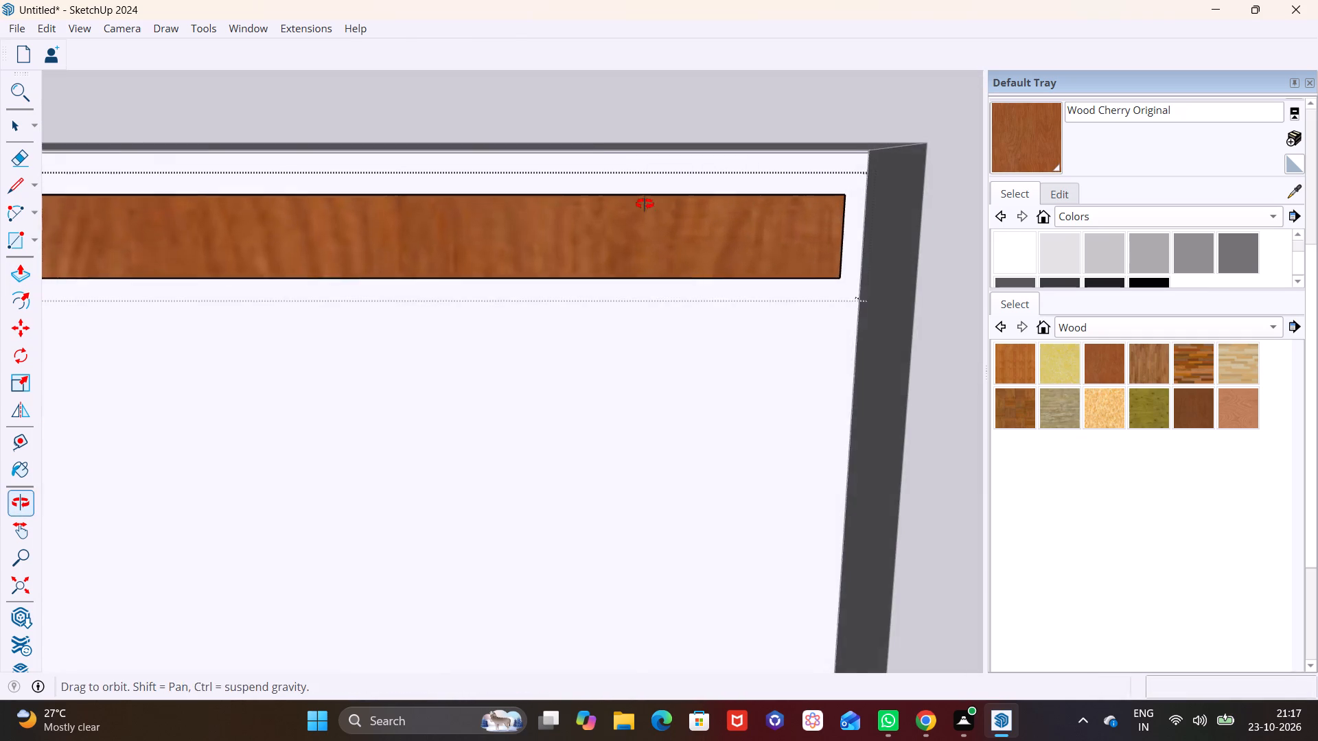
middle_drag(645, 204, 637, 202)
scroll(746, 217, up, 2)
click(791, 220)
click(754, 354)
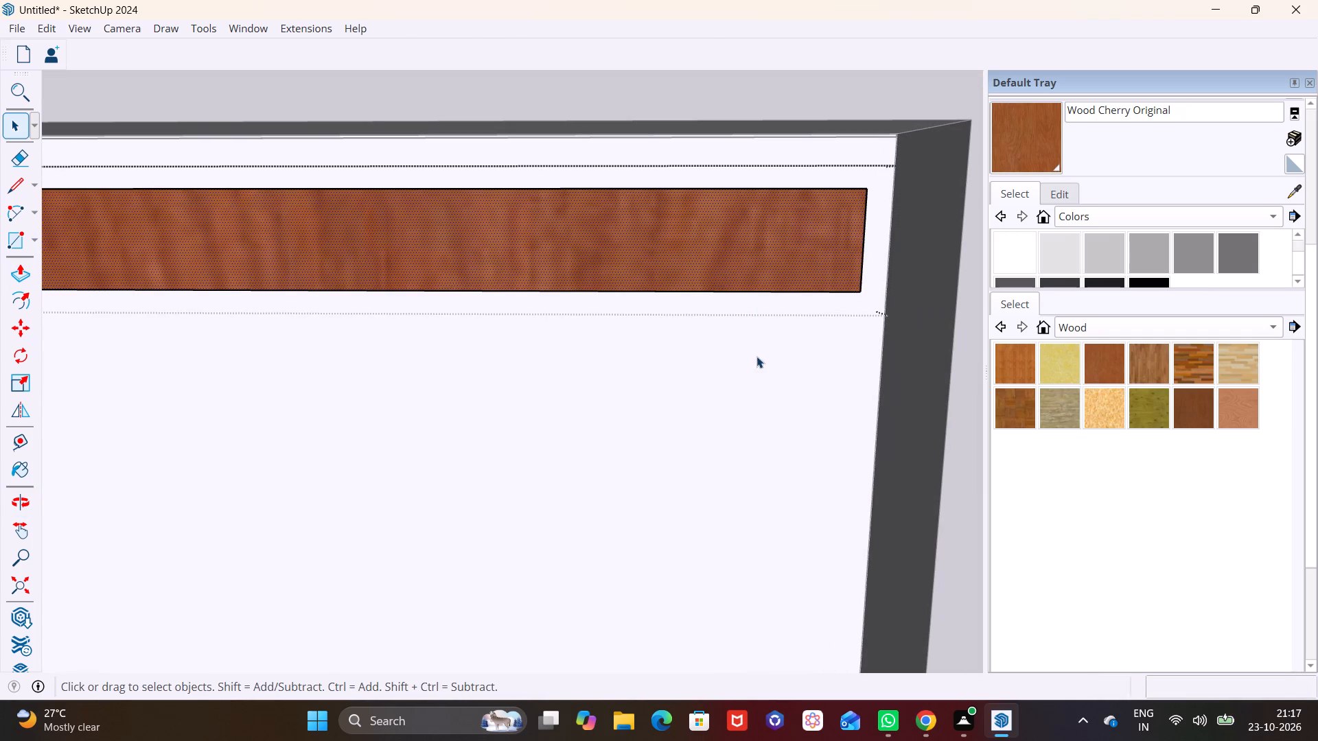
click(815, 255)
key(m)
click(862, 194)
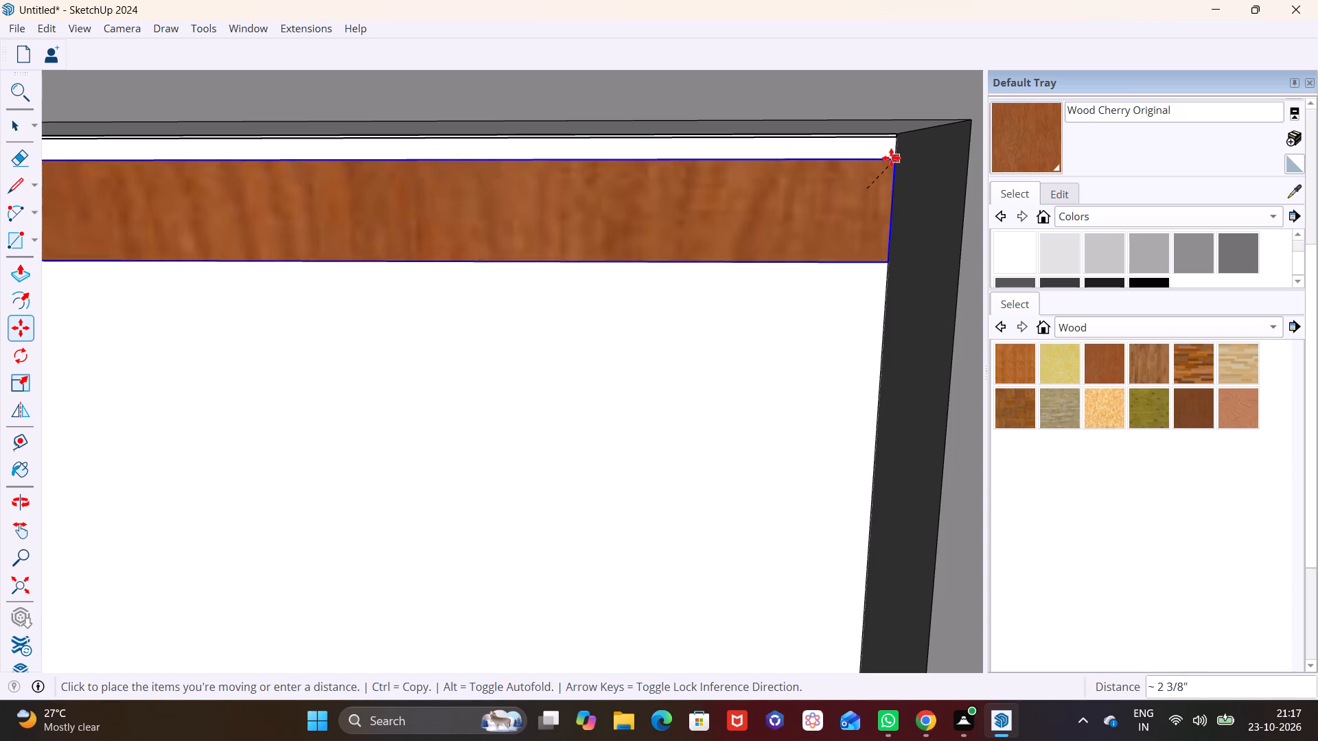
click(894, 143)
key(space)
click(829, 279)
scroll(378, 196, down, 6)
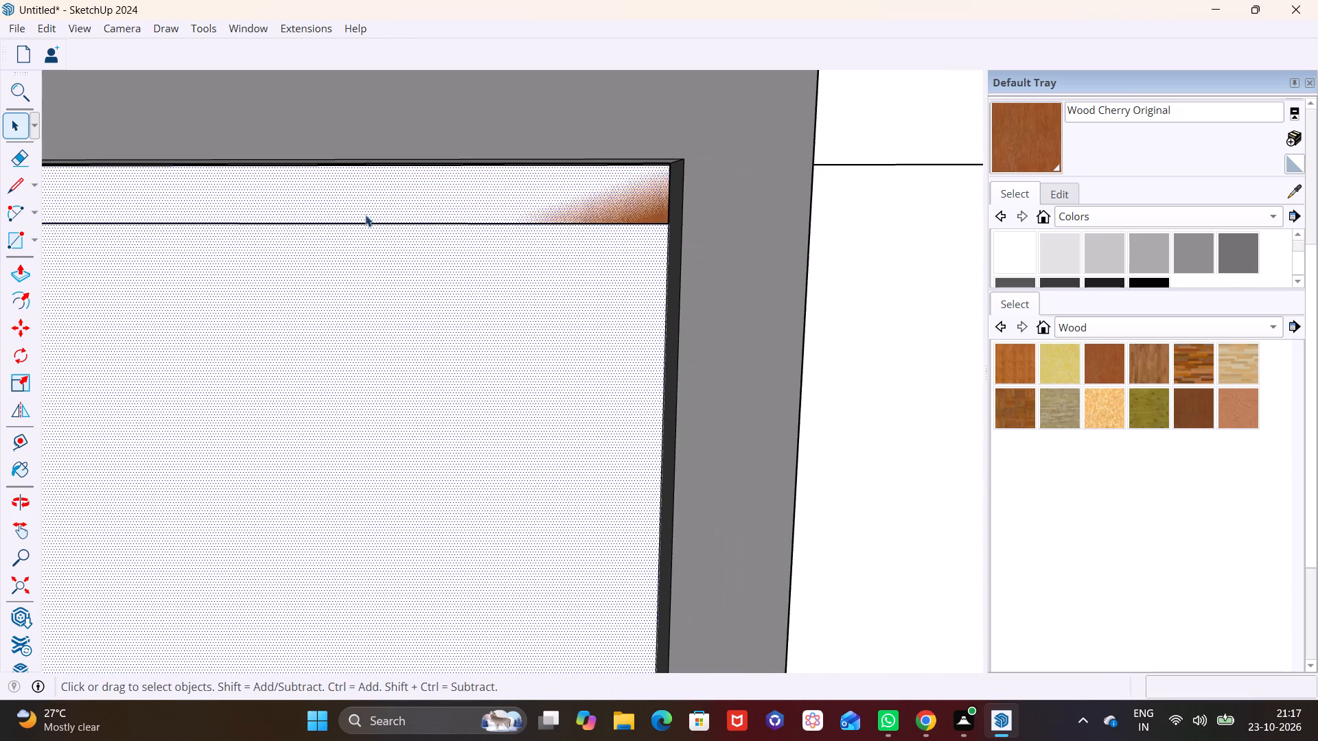
Move the board slightly outward from the side wall so its wood face stands in front of the wall surface.
middle_drag(362, 217, 750, 241)
shift+middle_drag(718, 257, 648, 84)
middle_drag(568, 104, 600, 174)
middle_drag(568, 113, 527, 270)
middle_drag(541, 242, 543, 95)
click(532, 266)
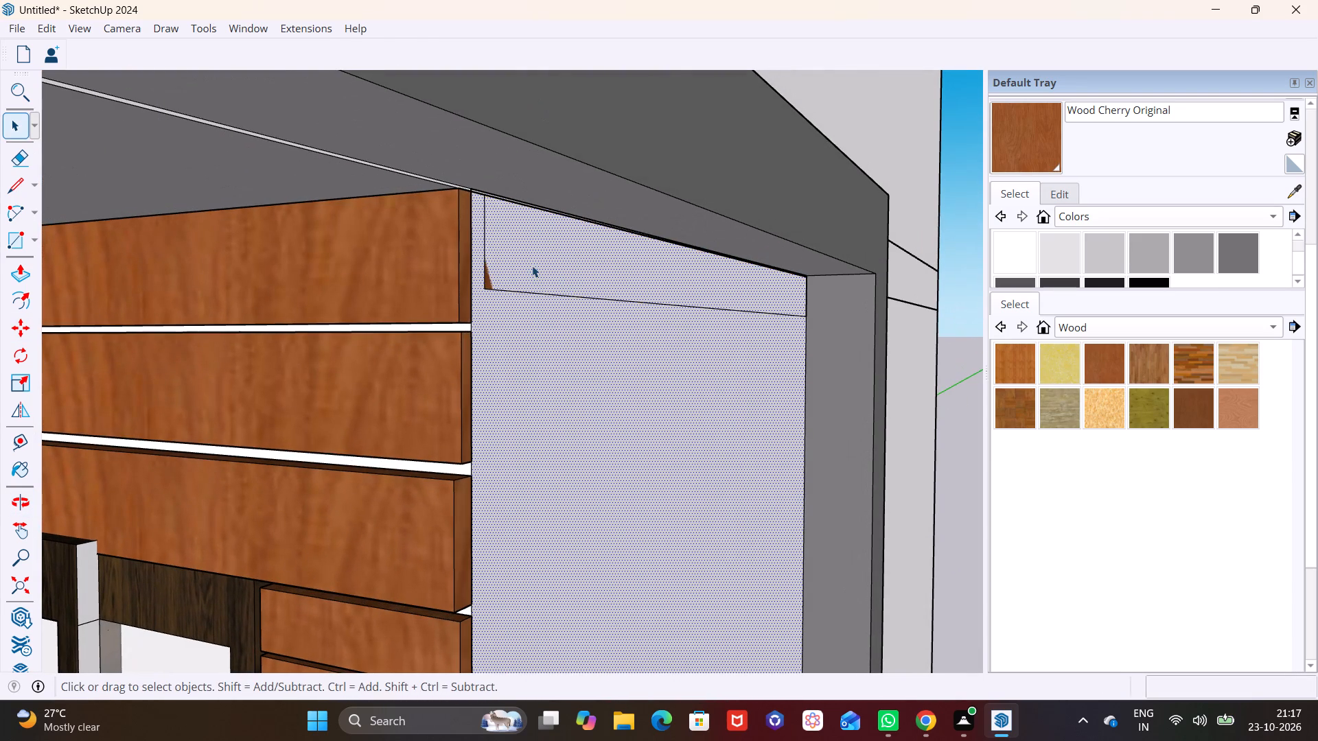
key(m)
click(488, 290)
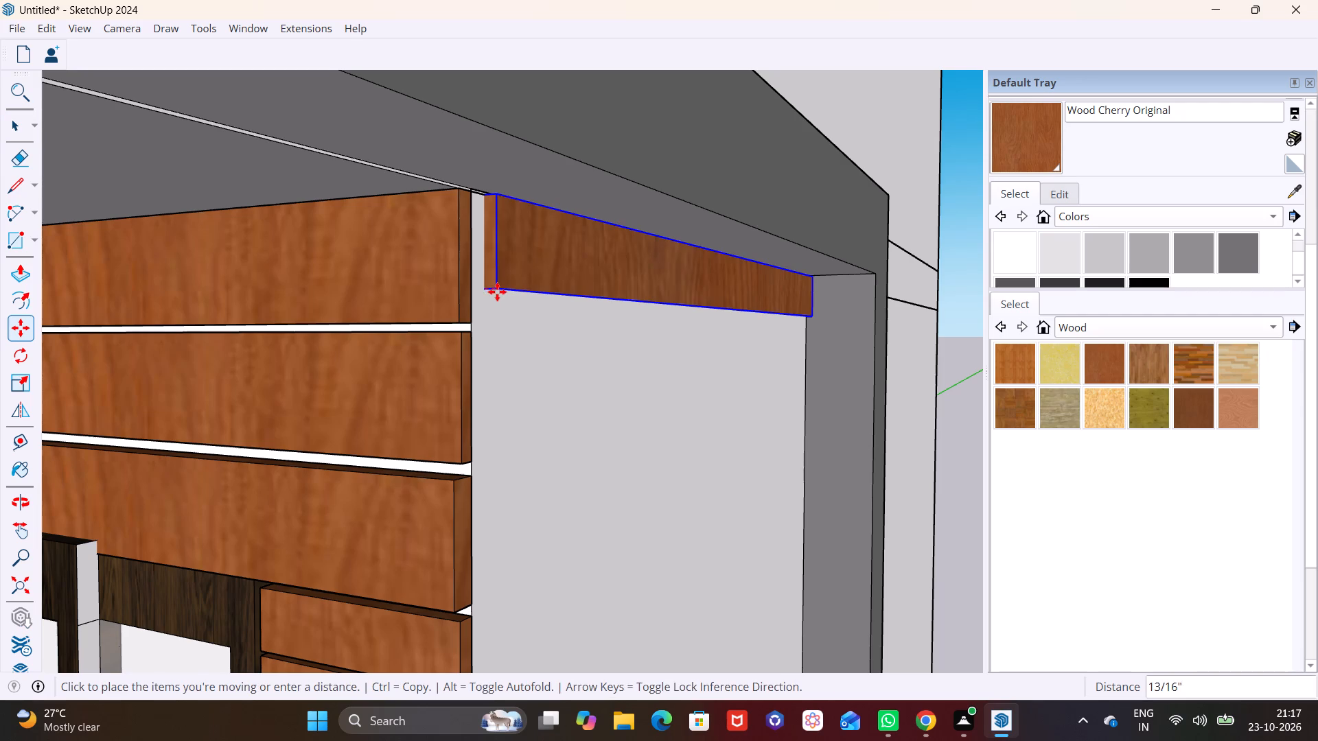
click(502, 292)
Extend the board's front end face about 1 1/2" to meet the corner of the front wall's top board.
key(space)
triple_click(493, 267)
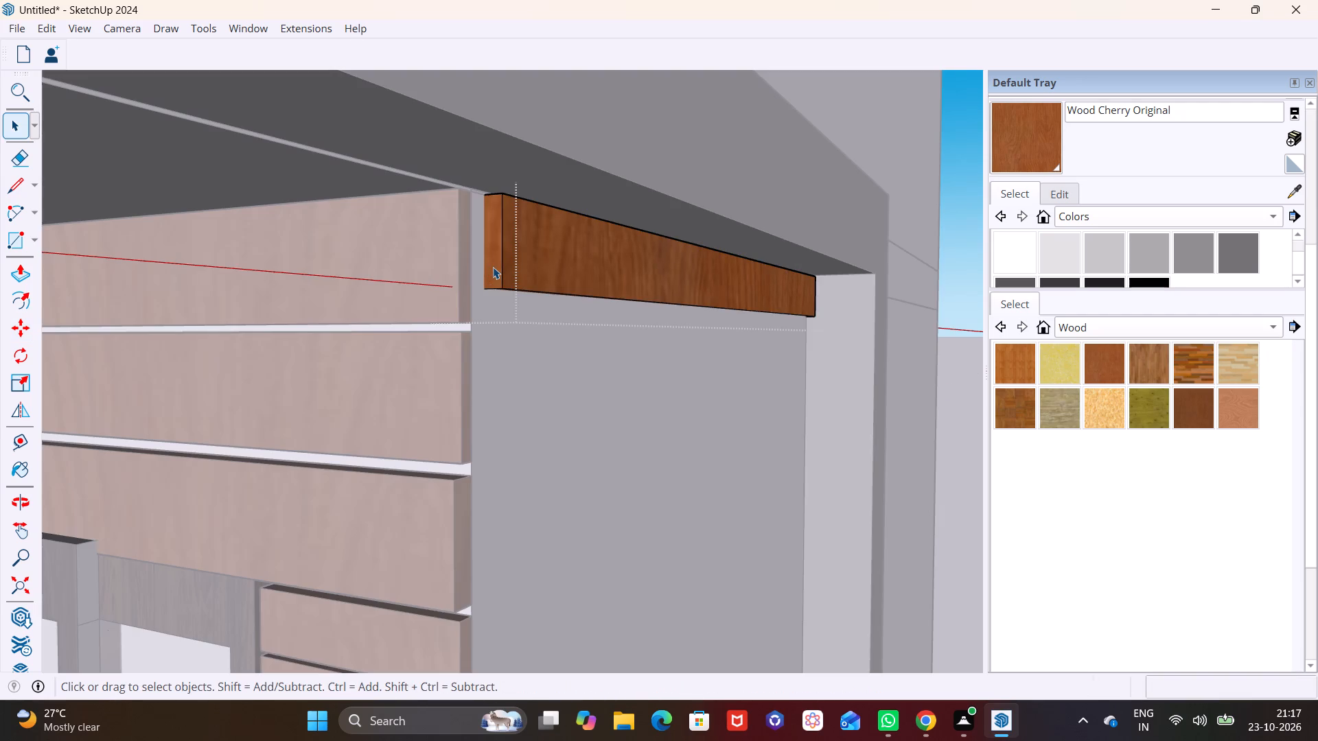
click(492, 258)
click(496, 239)
click(16, 272)
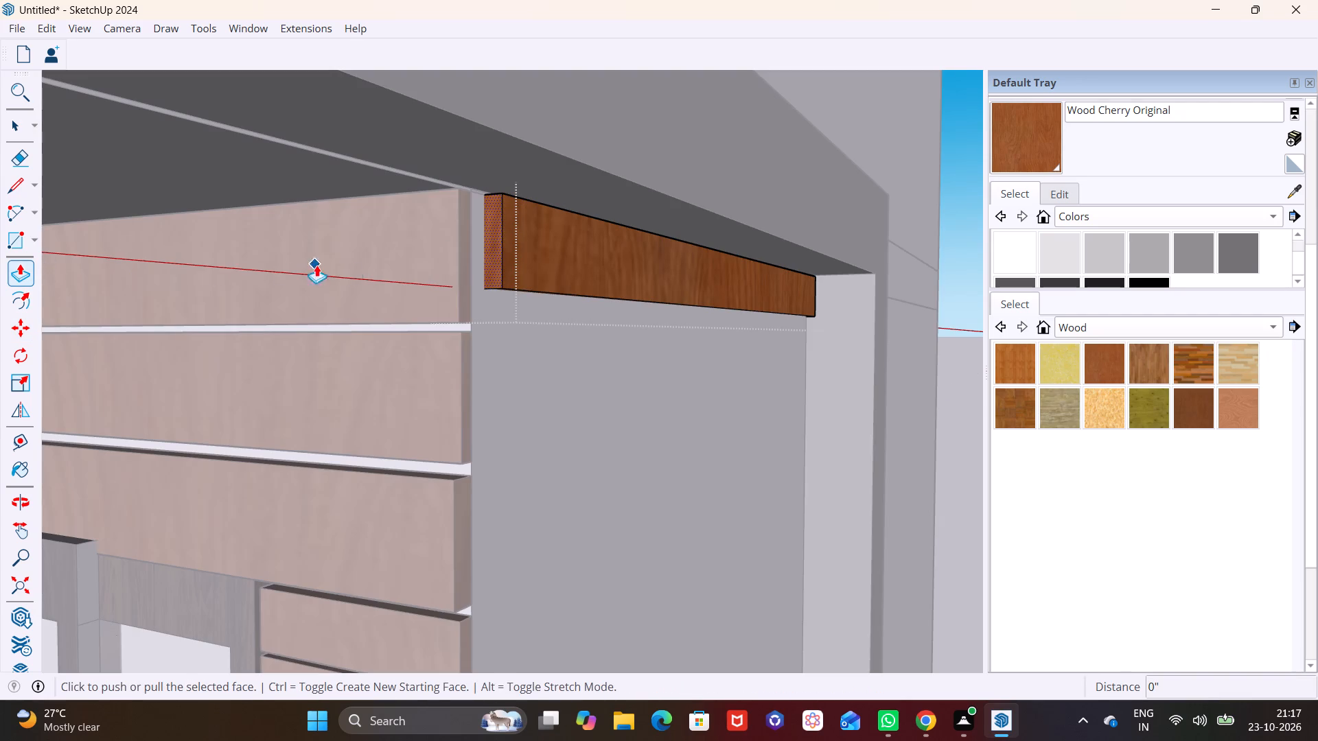
click(494, 252)
click(472, 257)
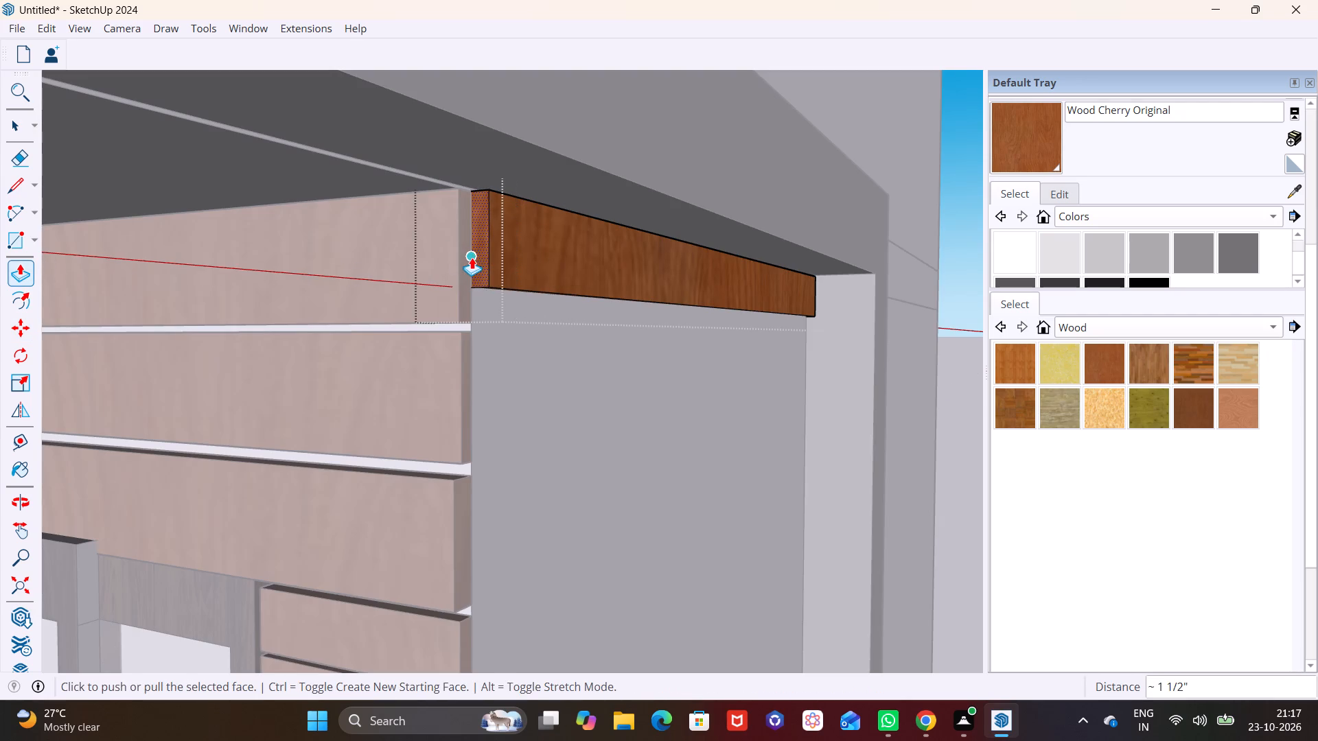
key(space)
click(530, 329)
Pull the board's underside down 2" to align with the bottom edge of the front wall's top board.
scroll(552, 288, down, 2)
middle_drag(548, 288, 556, 196)
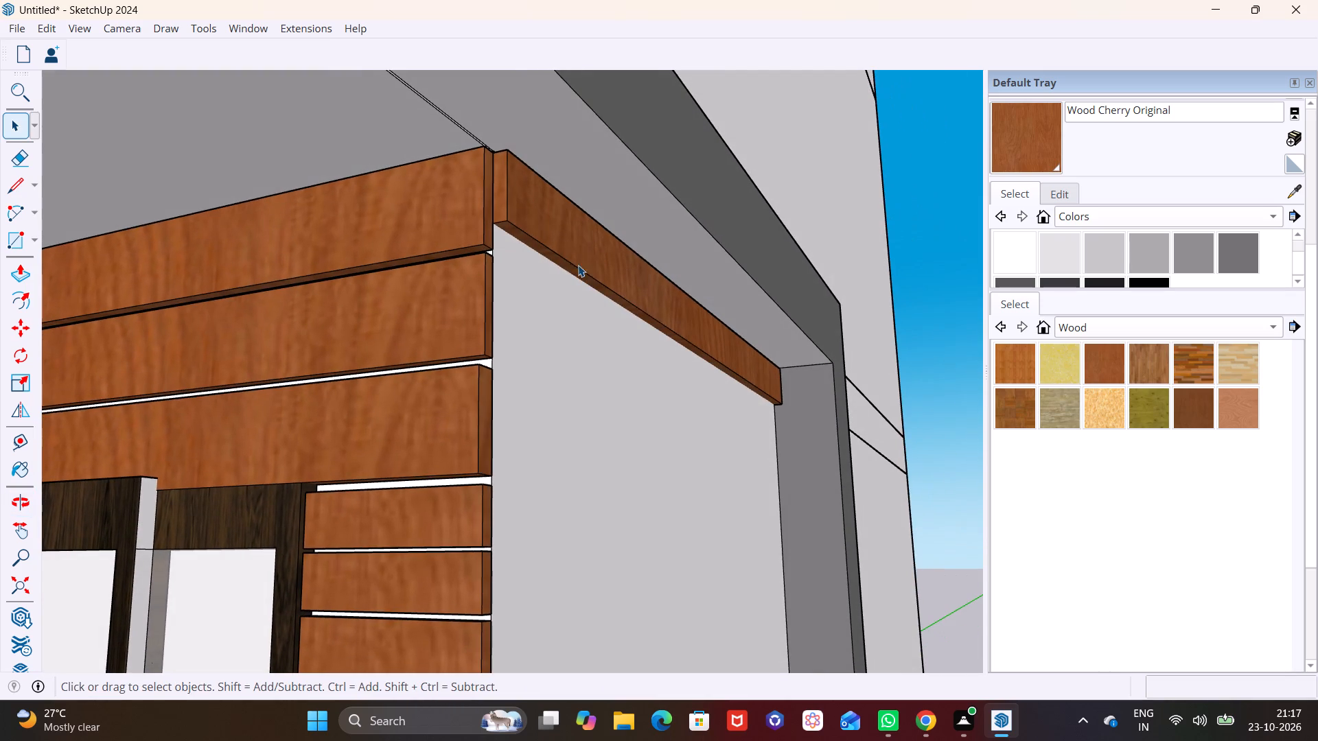
click(559, 257)
scroll(557, 262, up, 3)
double_click(559, 261)
drag(560, 255, 564, 246)
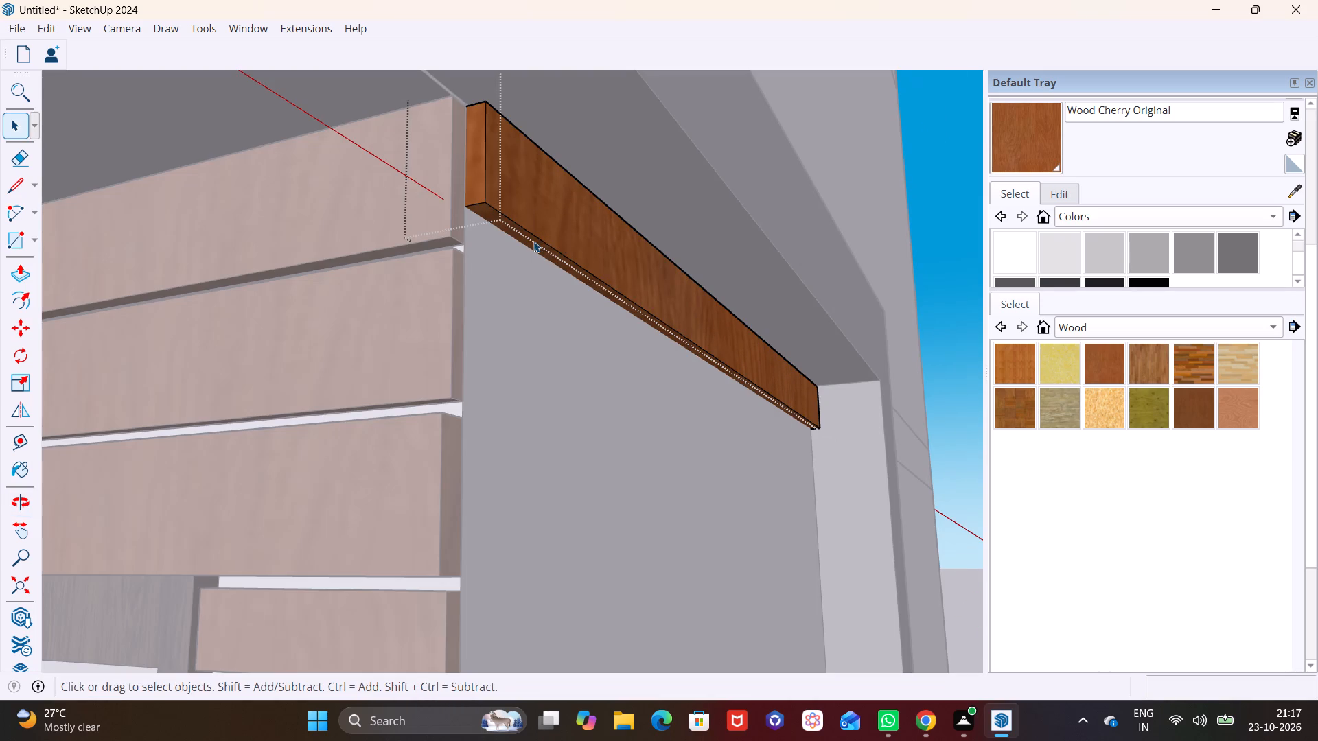
drag(522, 266, 504, 294)
click(542, 252)
double_click(542, 252)
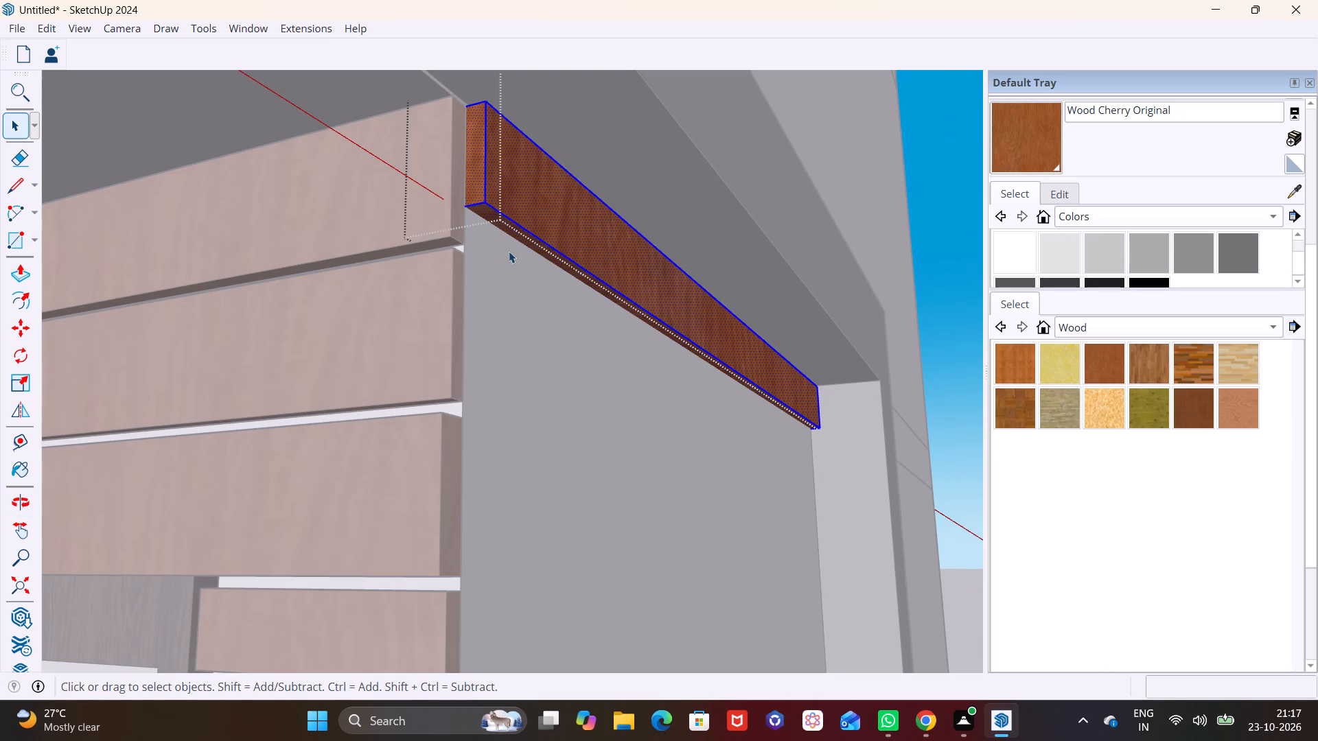
click(522, 246)
click(527, 243)
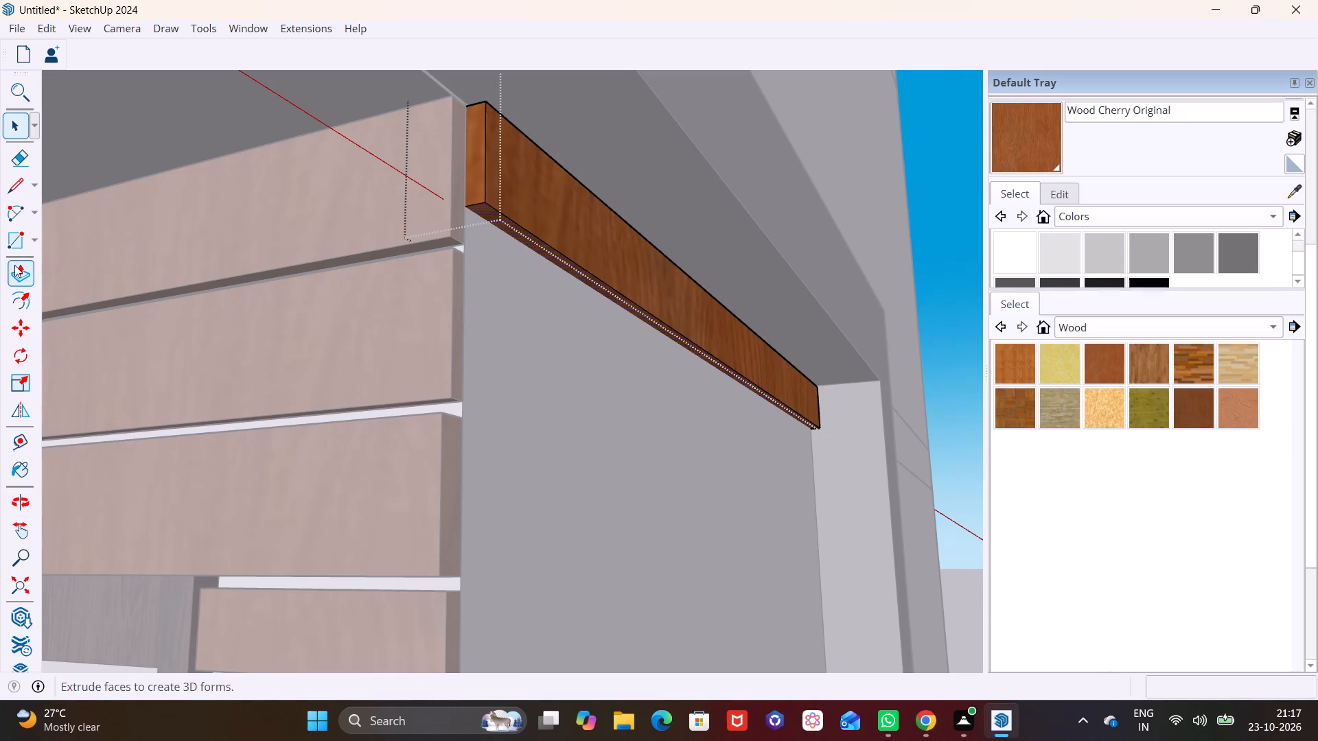
click(14, 265)
click(508, 223)
click(450, 237)
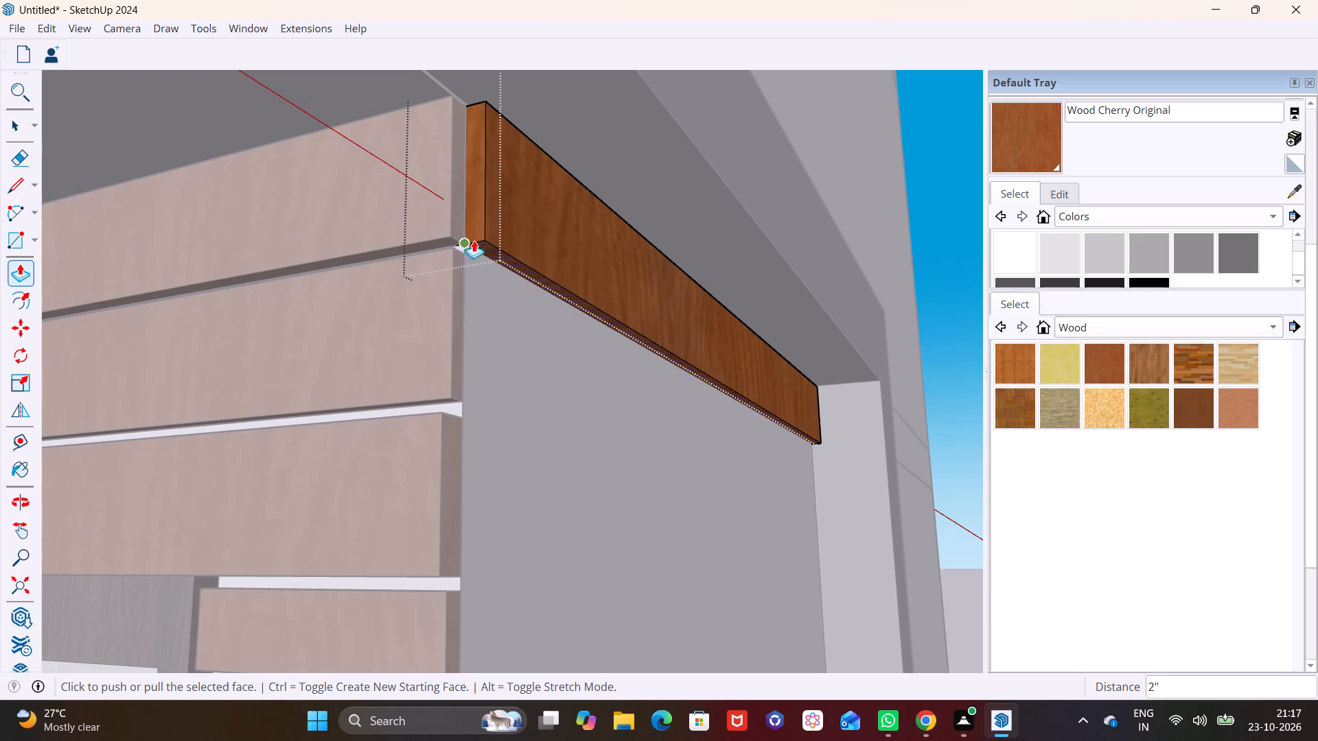
scroll(520, 254, down, 5)
key(space)
click(575, 362)
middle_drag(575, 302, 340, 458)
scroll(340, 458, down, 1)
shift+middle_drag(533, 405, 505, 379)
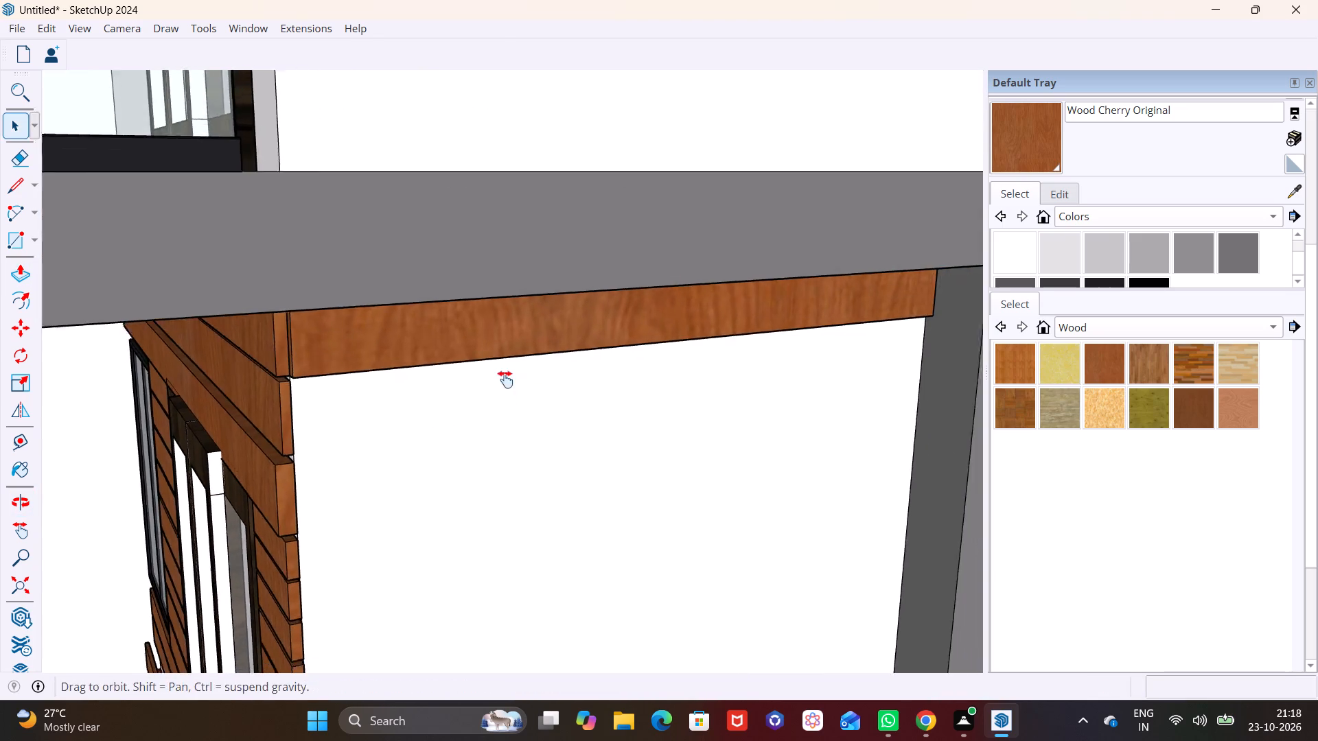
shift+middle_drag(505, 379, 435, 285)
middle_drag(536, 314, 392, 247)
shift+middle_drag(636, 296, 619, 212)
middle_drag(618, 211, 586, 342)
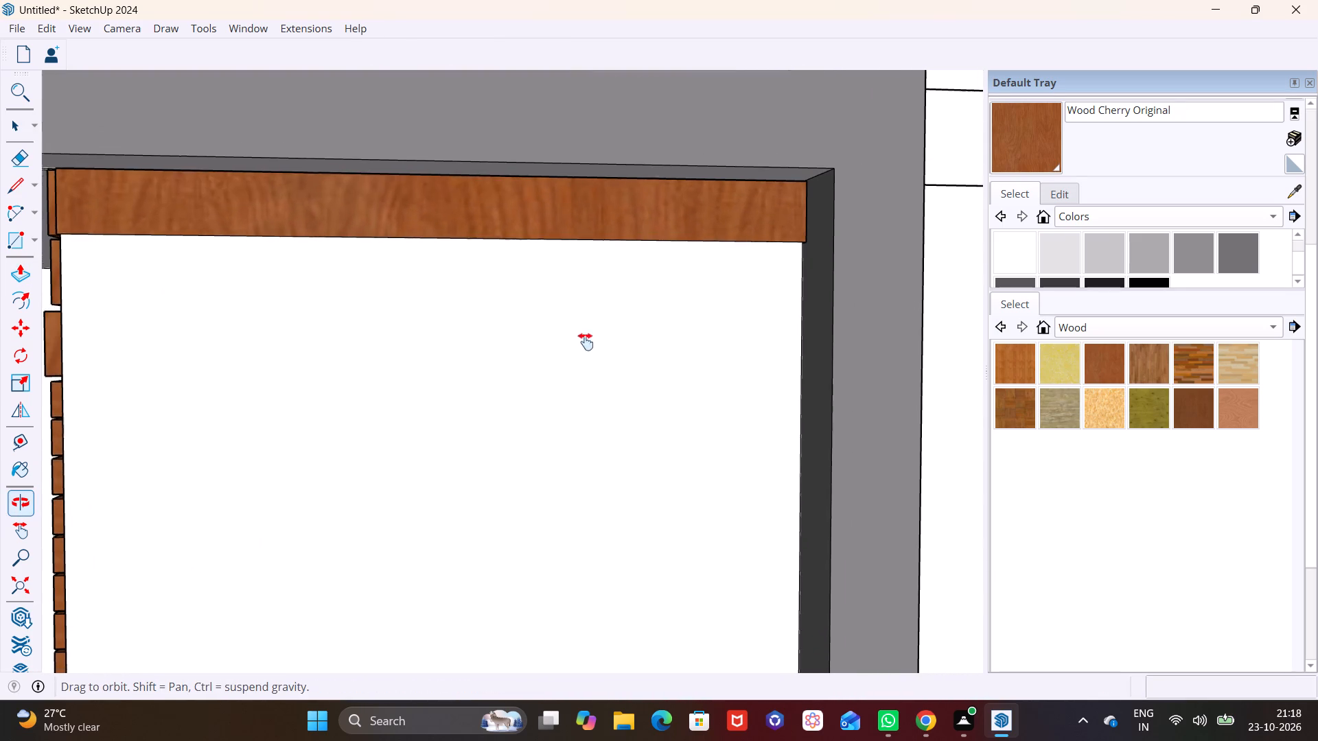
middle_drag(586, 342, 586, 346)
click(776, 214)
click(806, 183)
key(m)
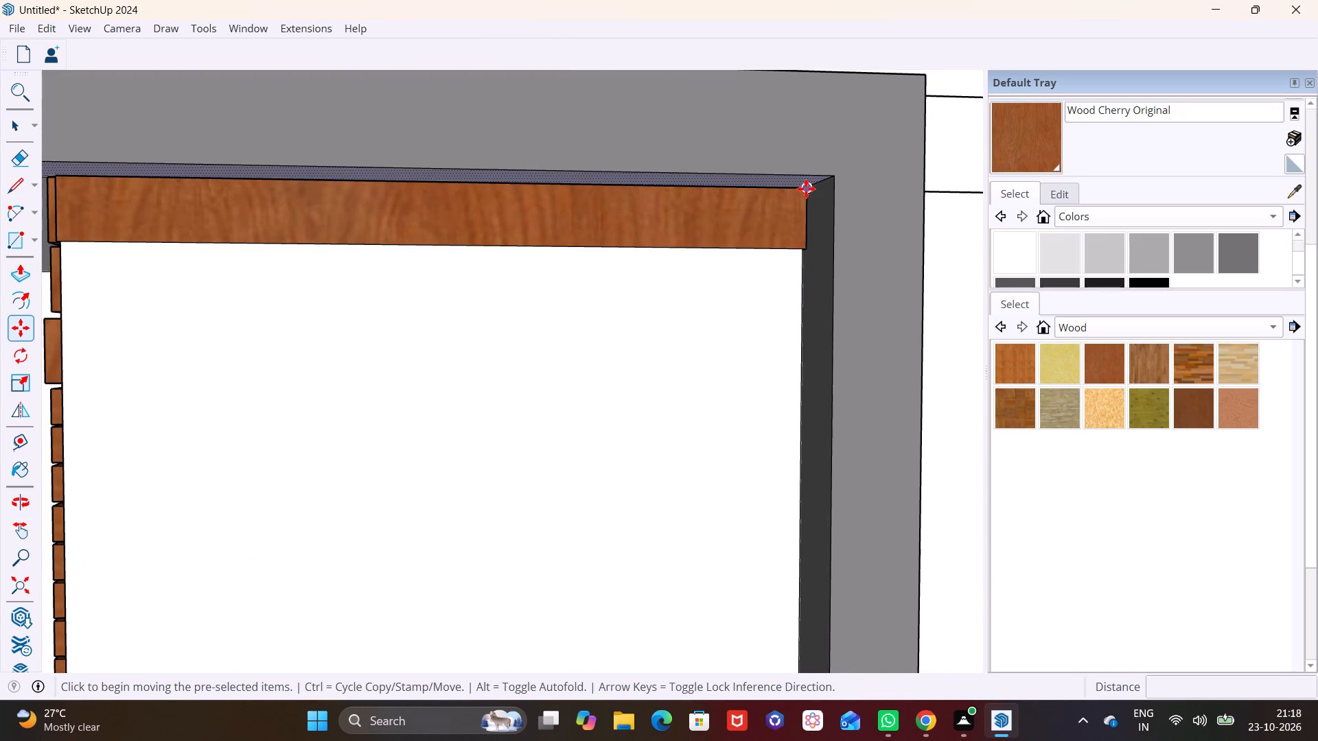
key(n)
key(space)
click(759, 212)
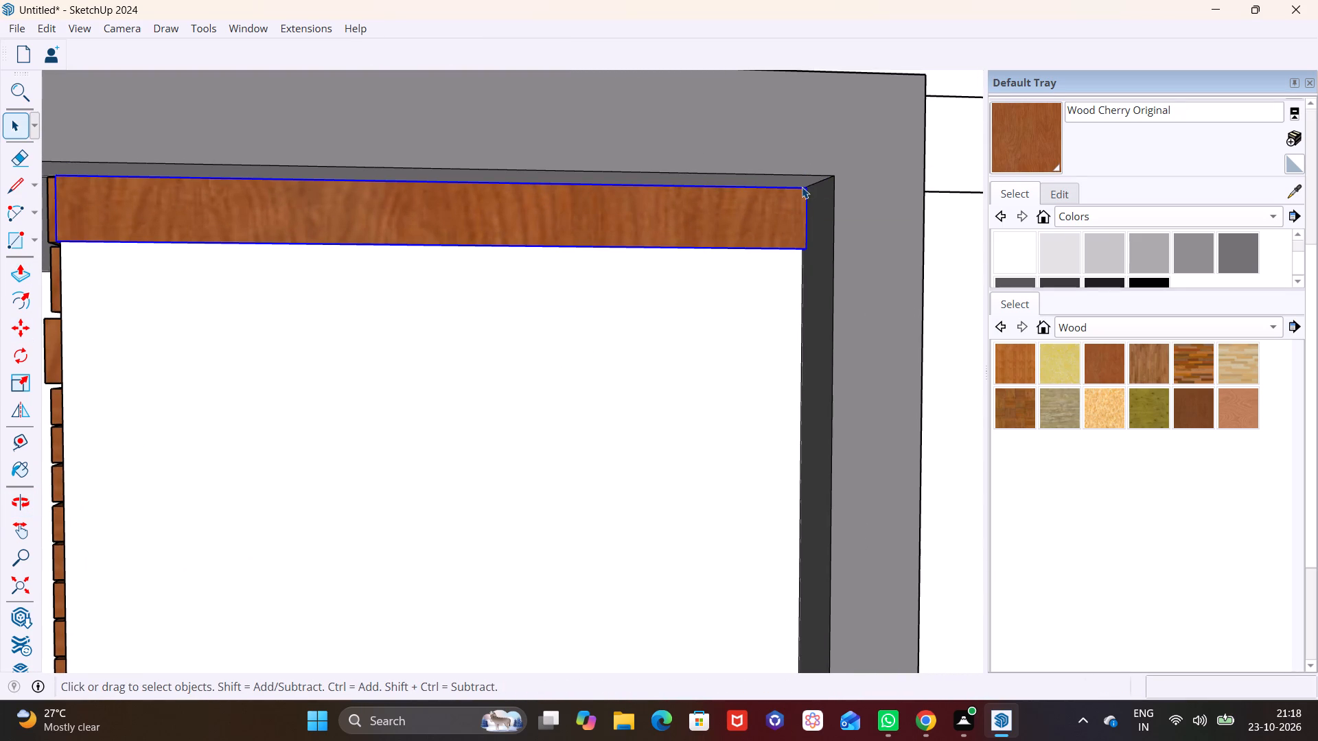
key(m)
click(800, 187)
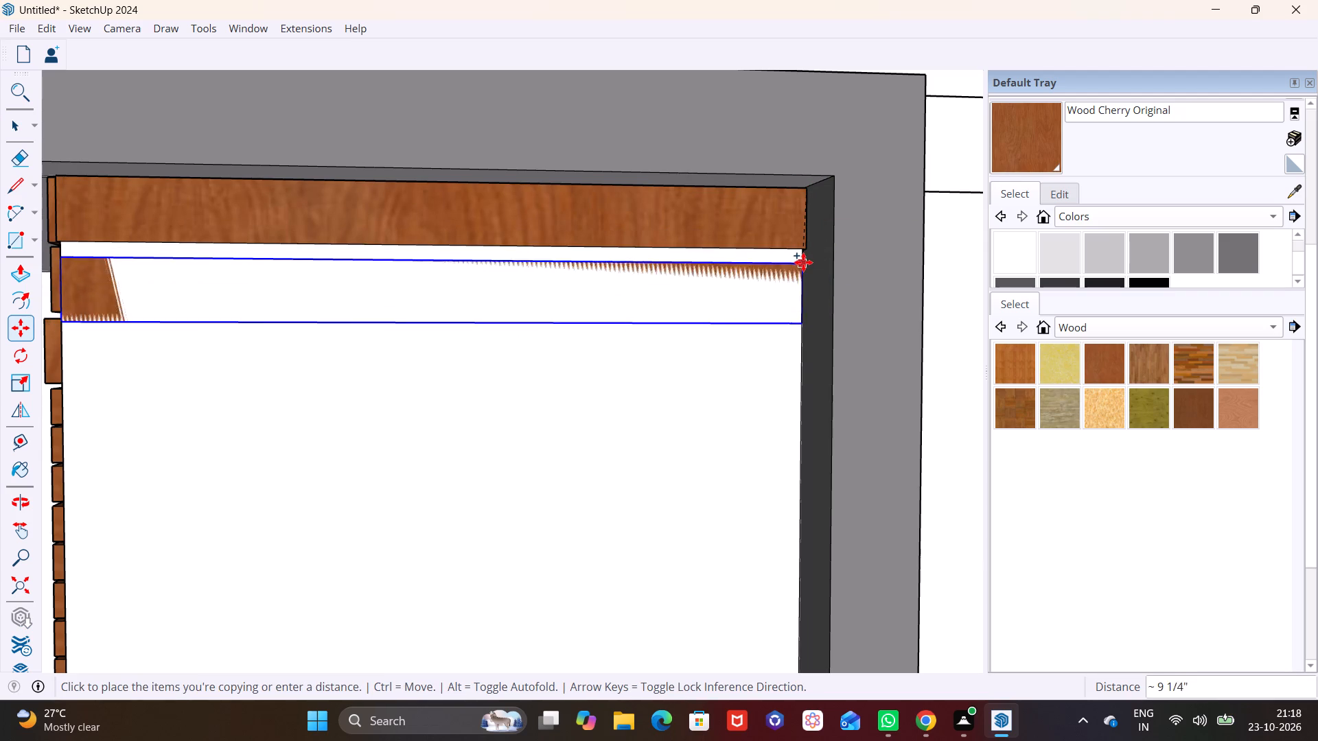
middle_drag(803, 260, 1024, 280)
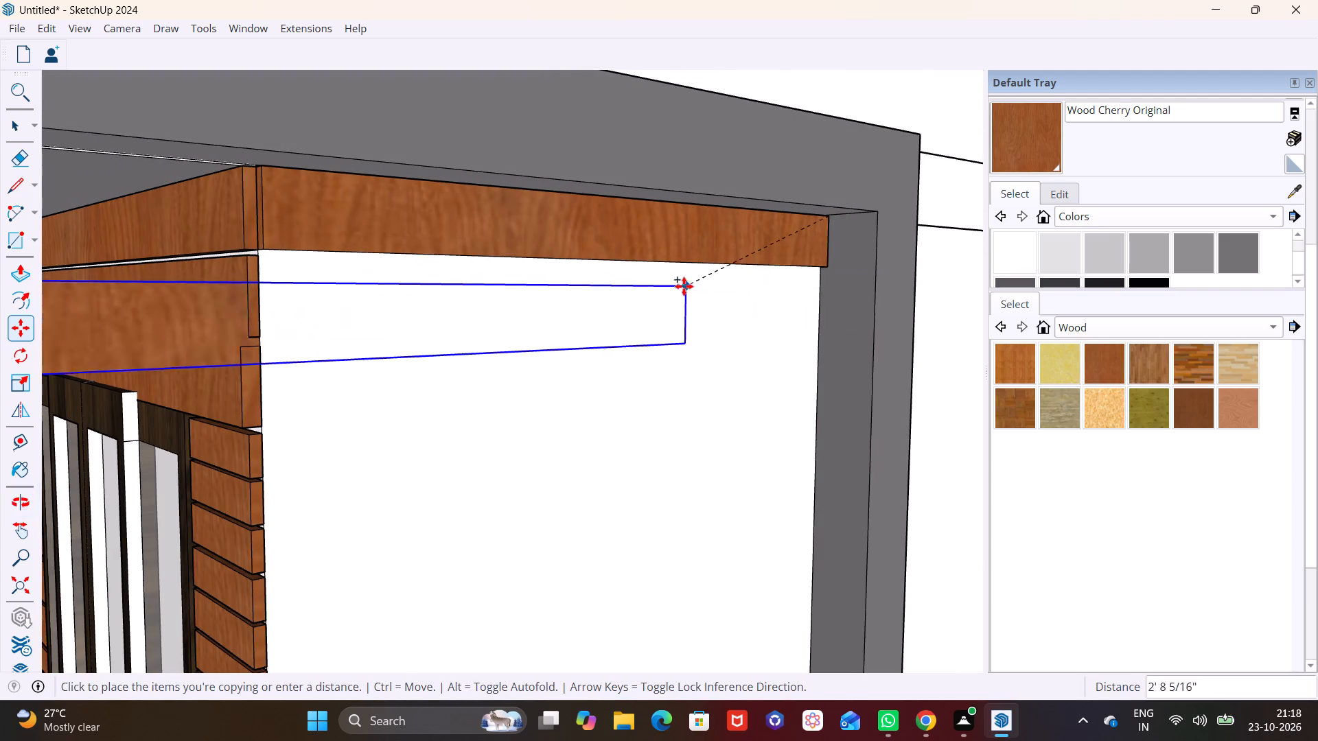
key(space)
Copy the framed side wall's top board straight down twice, stepping about 8 1/2" to 9" and leaving narrow gaps between boards.
scroll(671, 283, down, 2)
middle_drag(527, 305, 723, 292)
scroll(603, 290, up, 2)
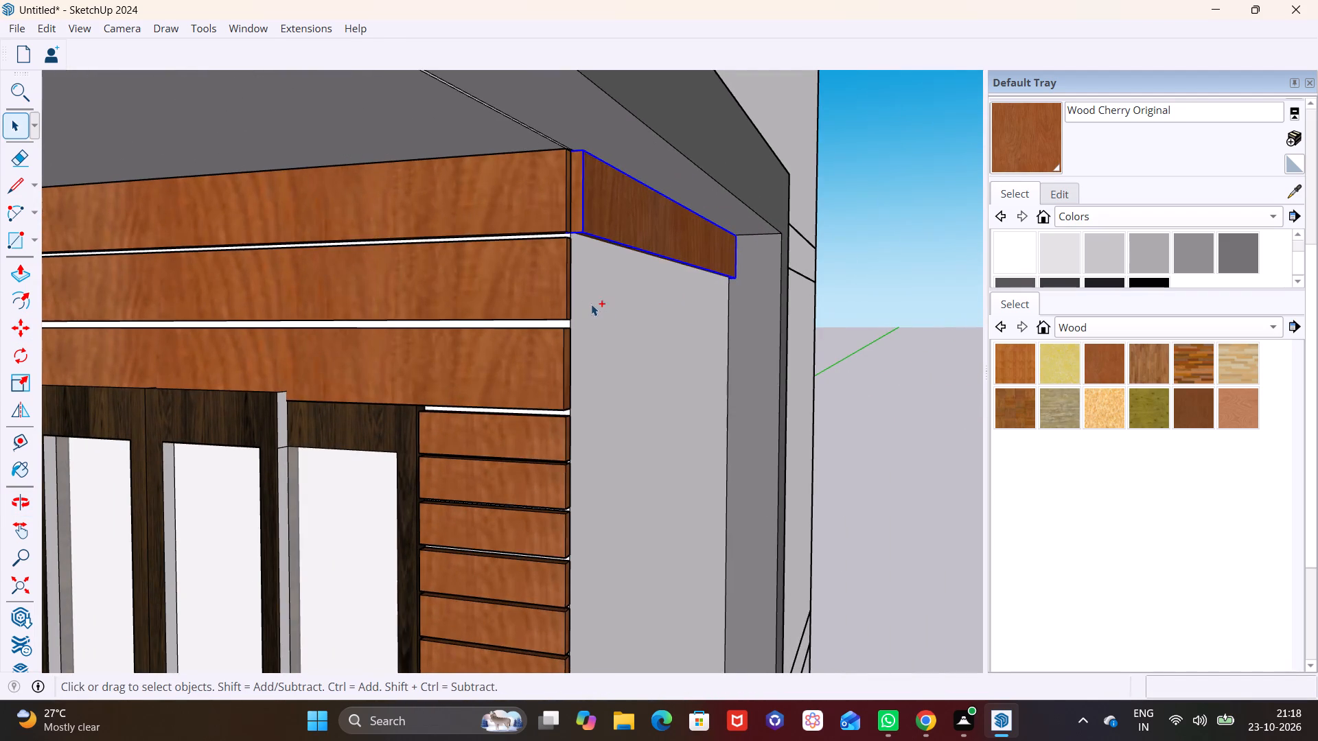
ctrl+middle_drag(591, 304, 587, 258)
key(m)
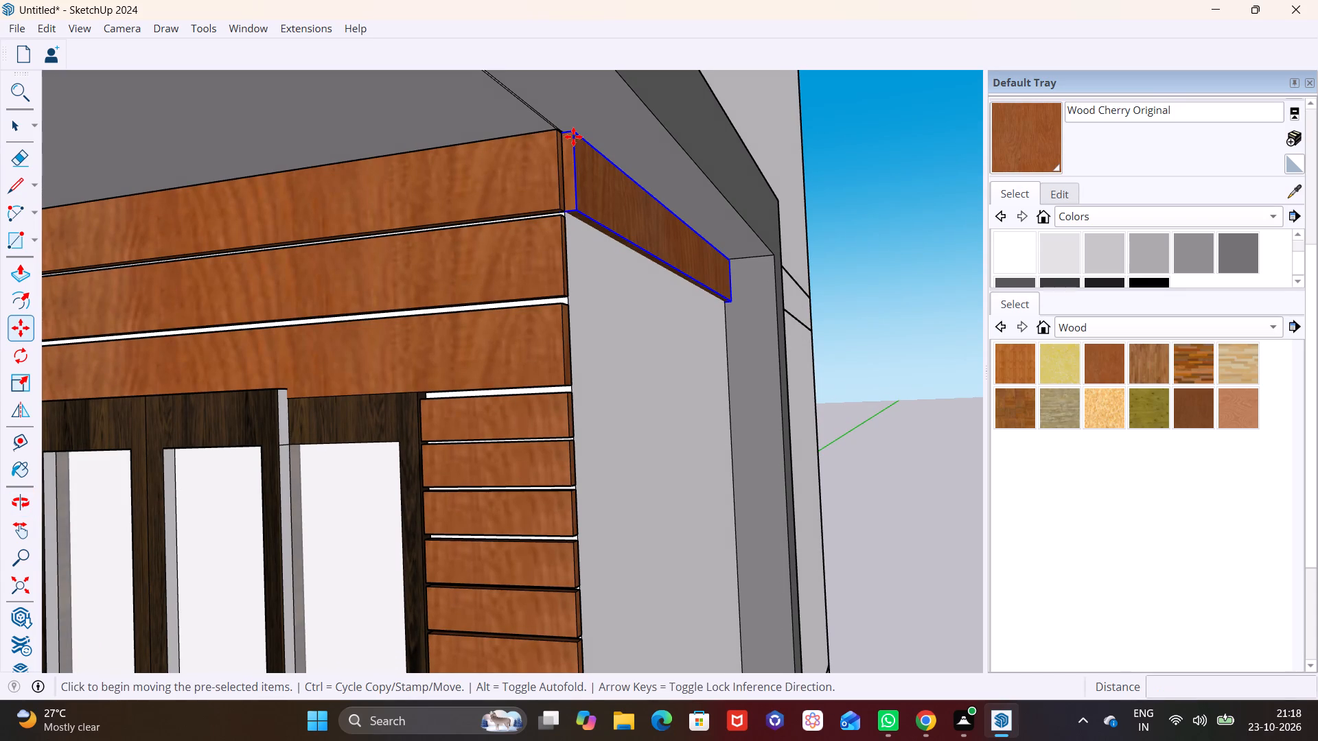
click(577, 134)
click(576, 226)
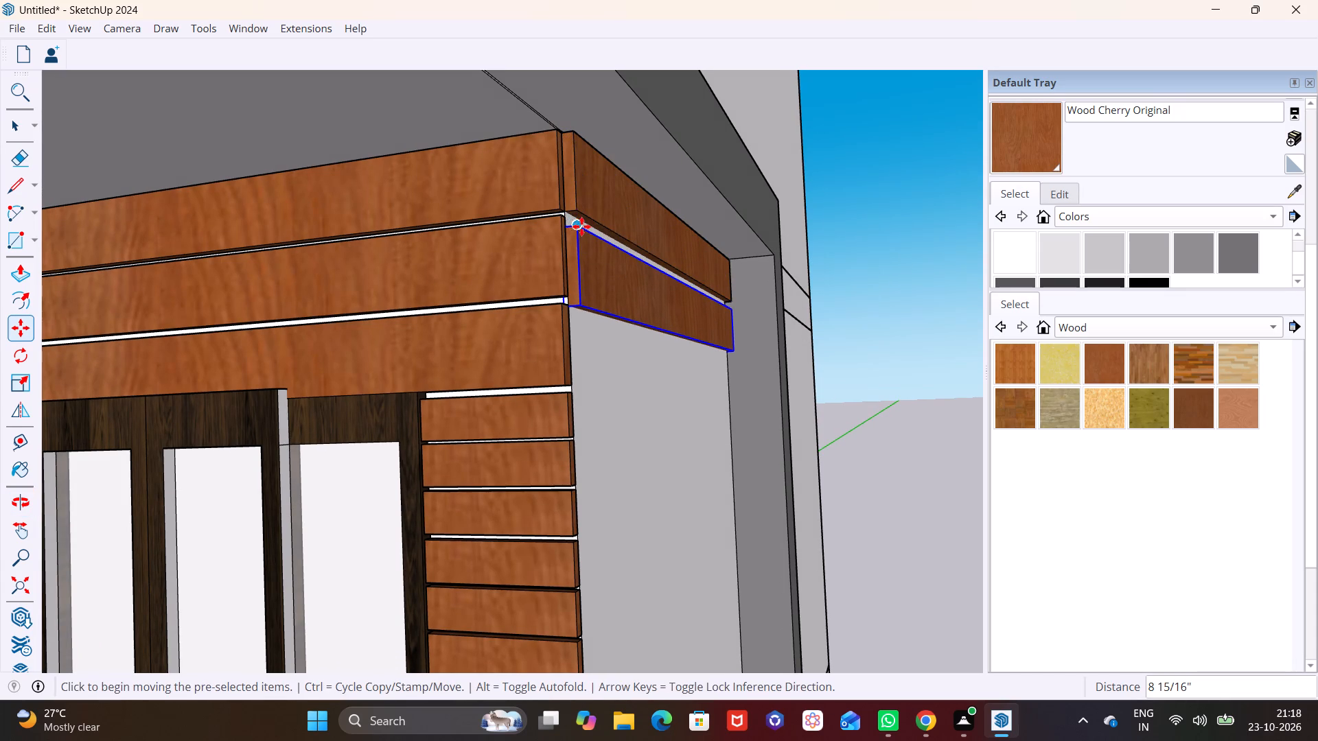
click(575, 224)
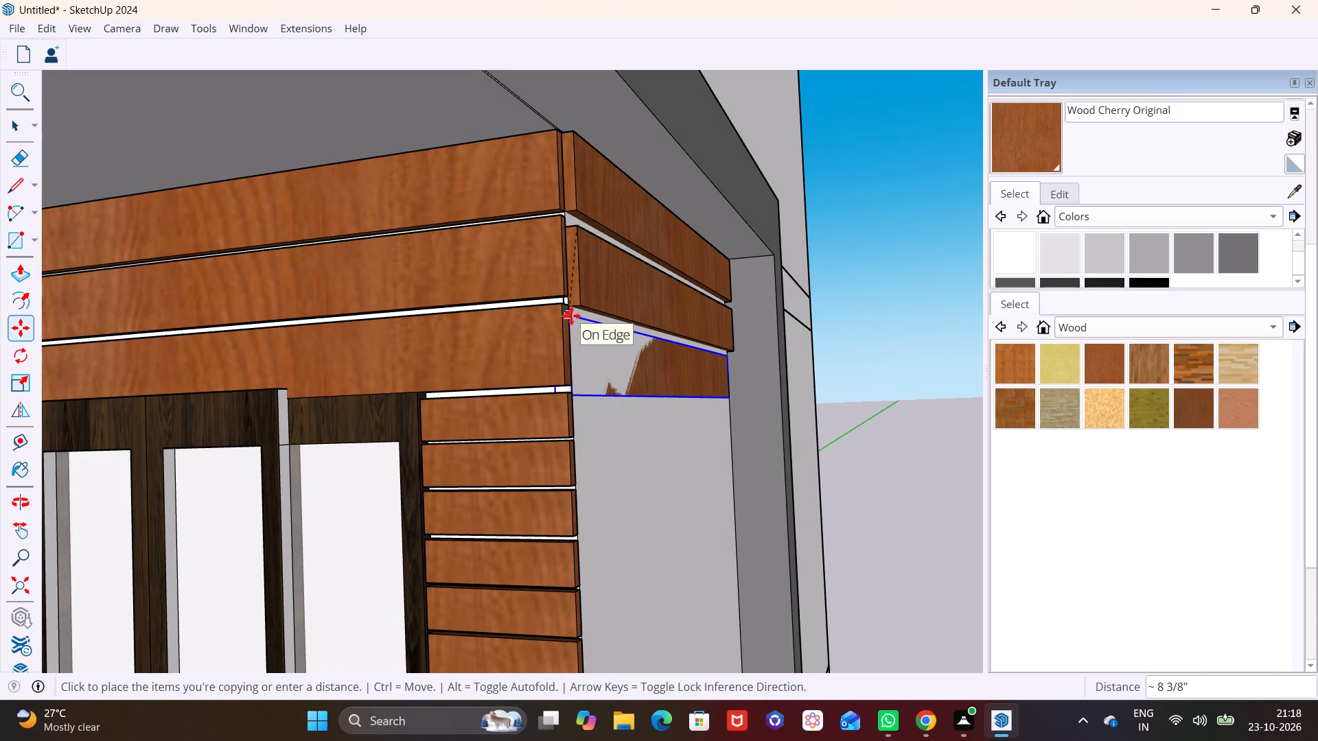
click(577, 318)
Add three more board copies down the side wall, each about 8" below the previous one.
shift+middle_drag(653, 329, 629, 198)
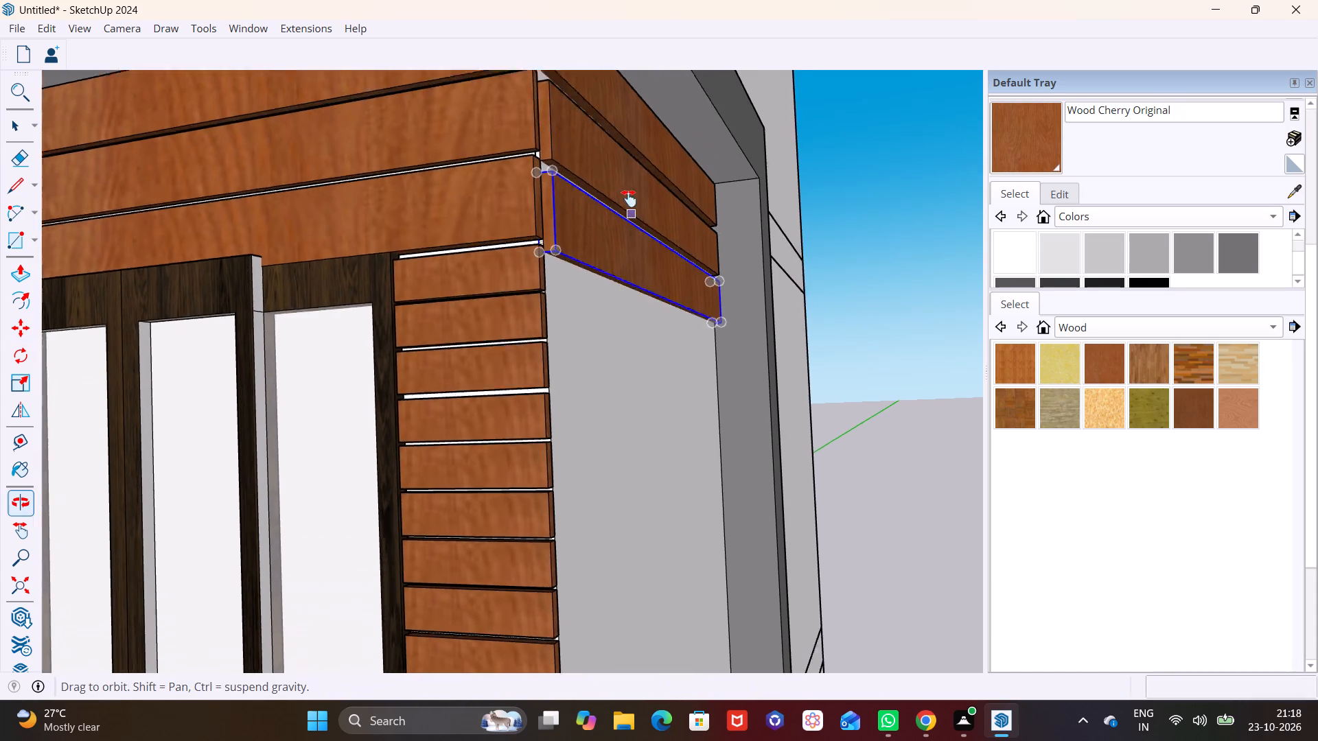
shift+middle_drag(629, 198, 627, 176)
middle_drag(614, 252, 569, 414)
click(525, 237)
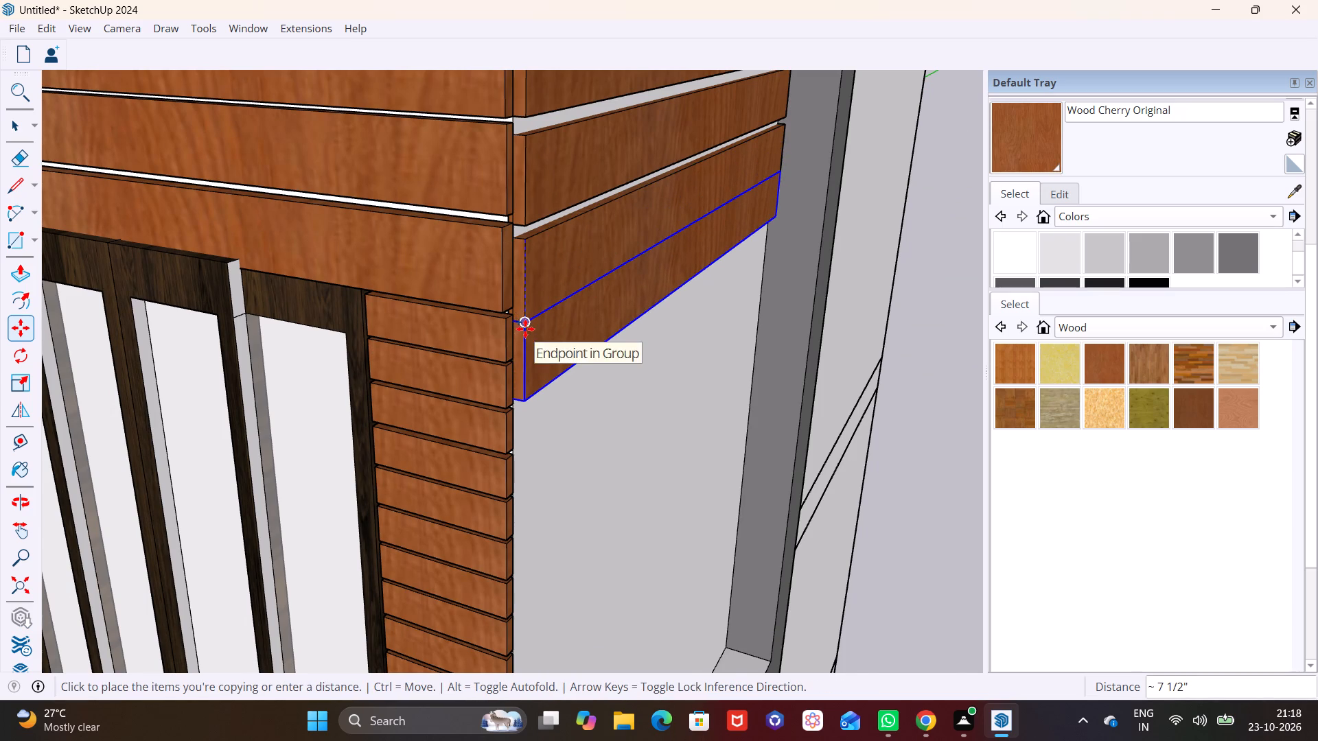
middle_drag(525, 329, 498, 211)
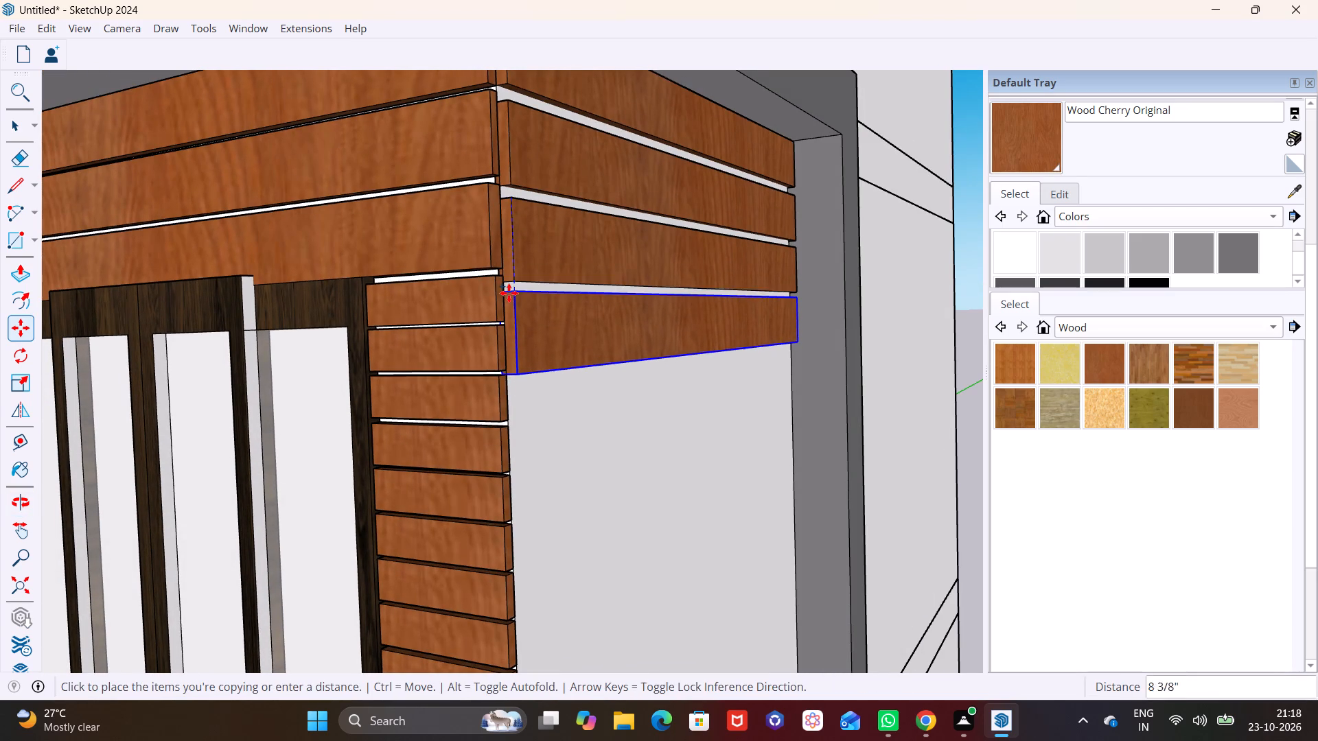
scroll(513, 291, up, 4)
shift+middle_drag(528, 314, 529, 241)
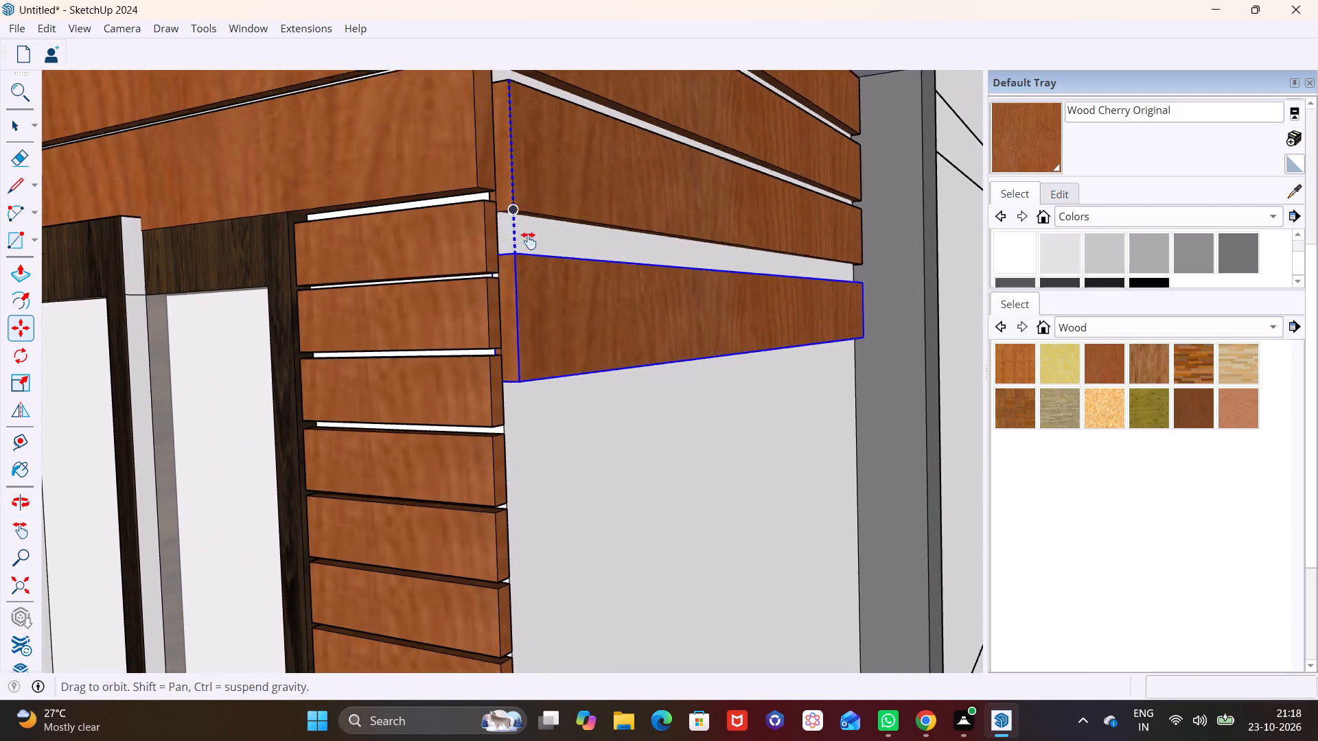
shift+middle_drag(529, 241, 526, 209)
click(511, 172)
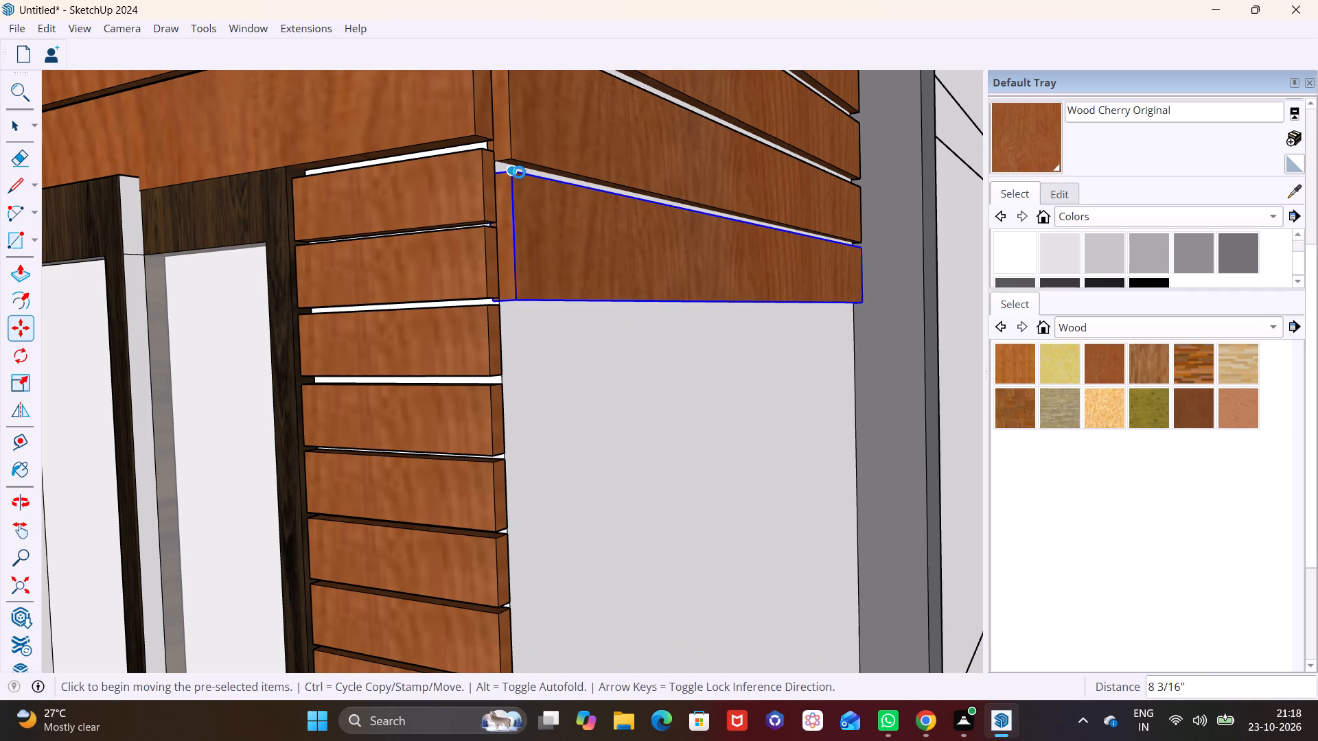
click(517, 172)
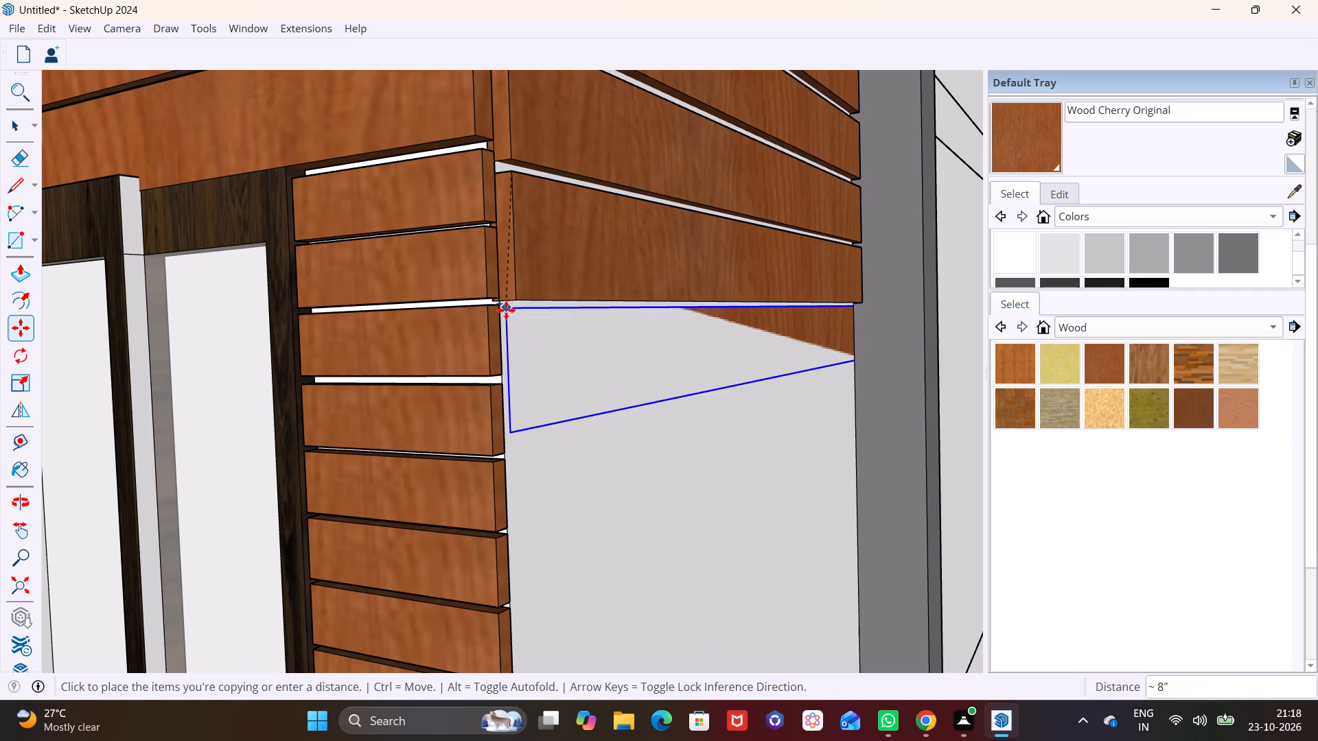
click(513, 309)
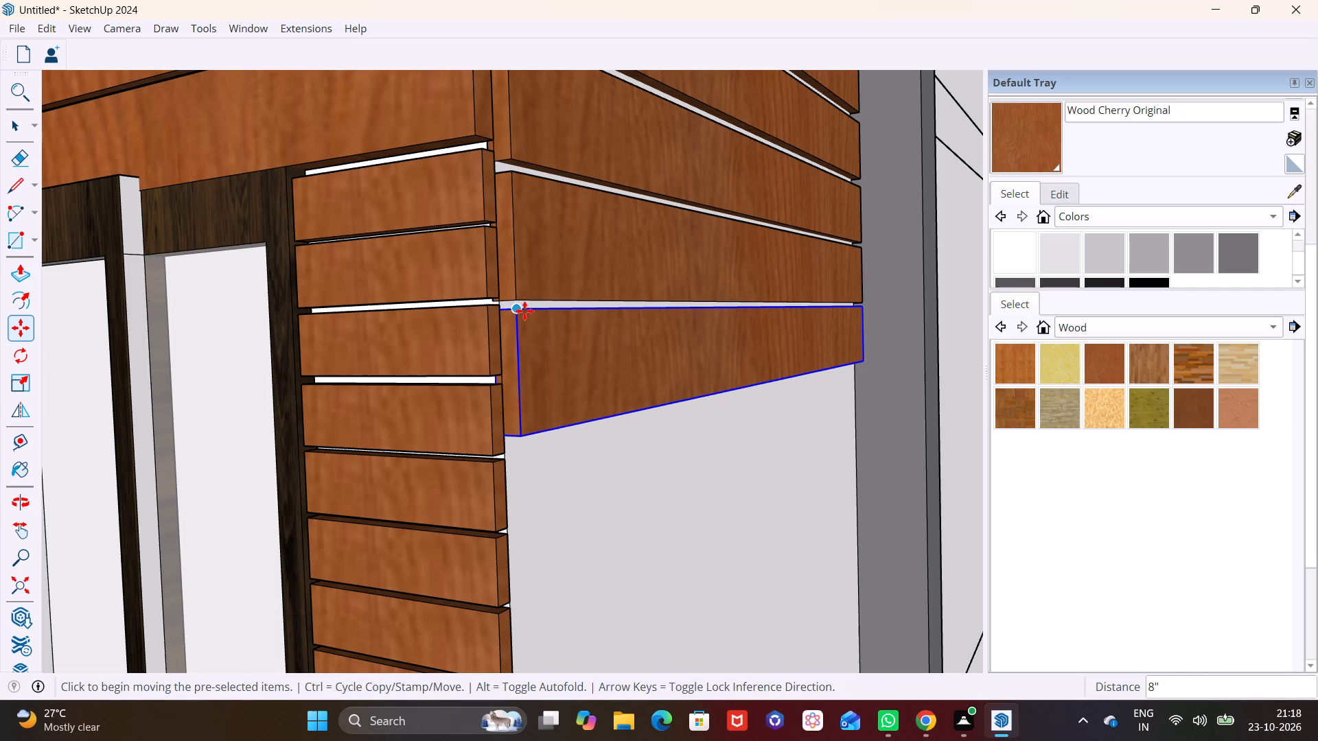
click(520, 308)
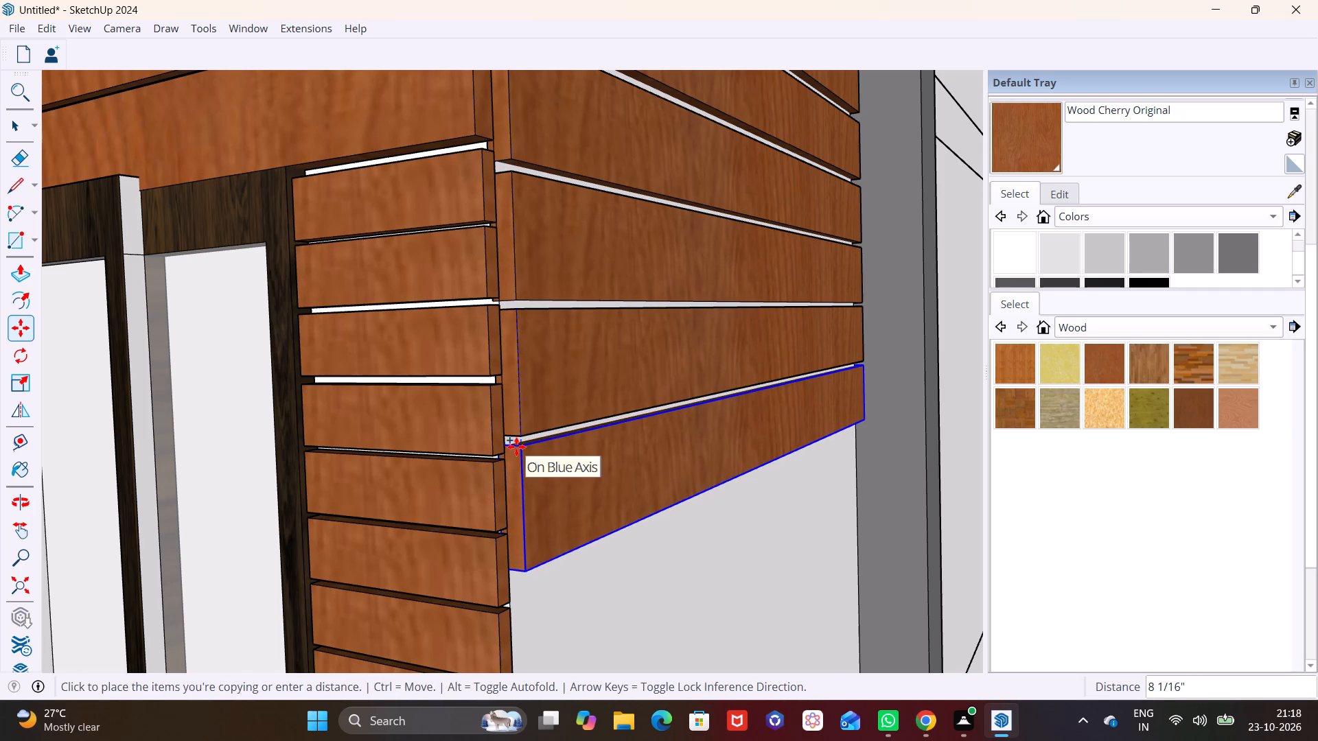
click(516, 447)
Continue the side wall cladding with four more board copies at roughly 8 1/2" steps, heading down toward railing height.
scroll(571, 445, down, 7)
shift+middle_drag(598, 477, 459, 14)
middle_click(471, 86)
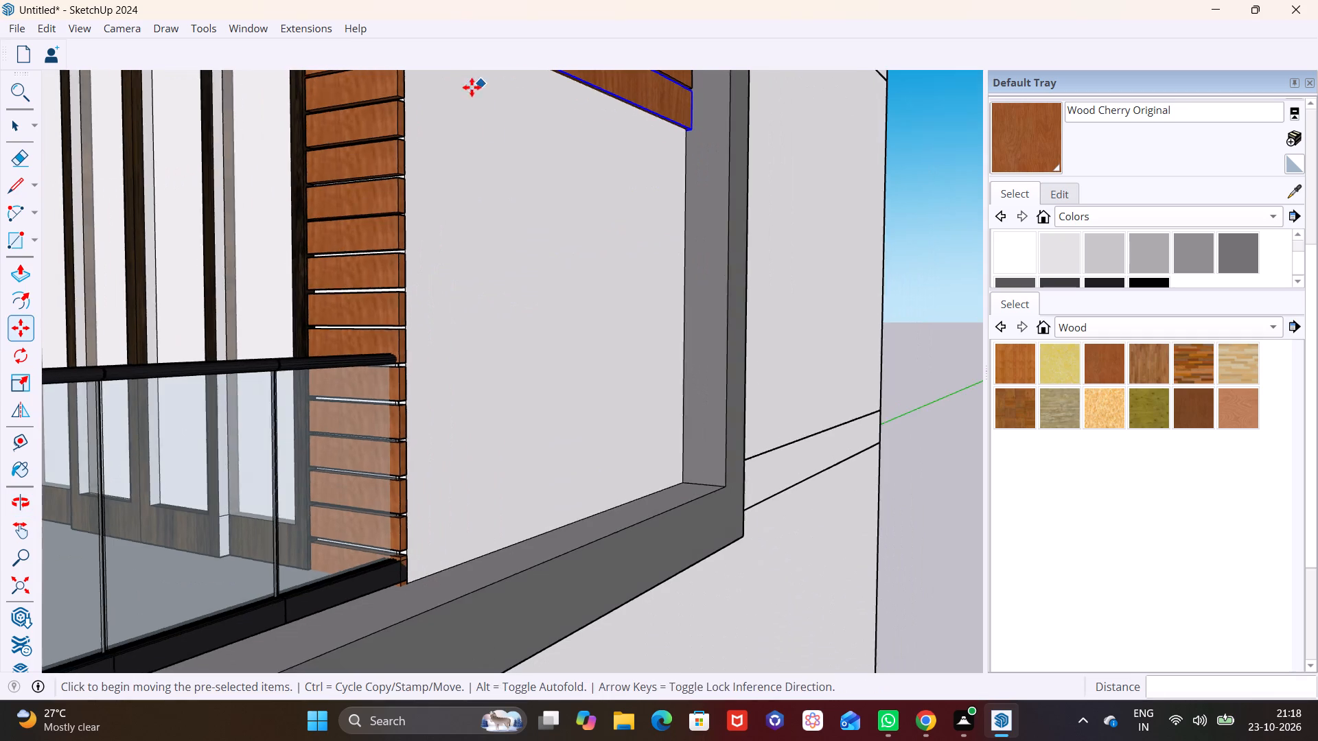
shift+middle_drag(475, 91, 528, 199)
middle_drag(497, 163, 505, 257)
click(472, 108)
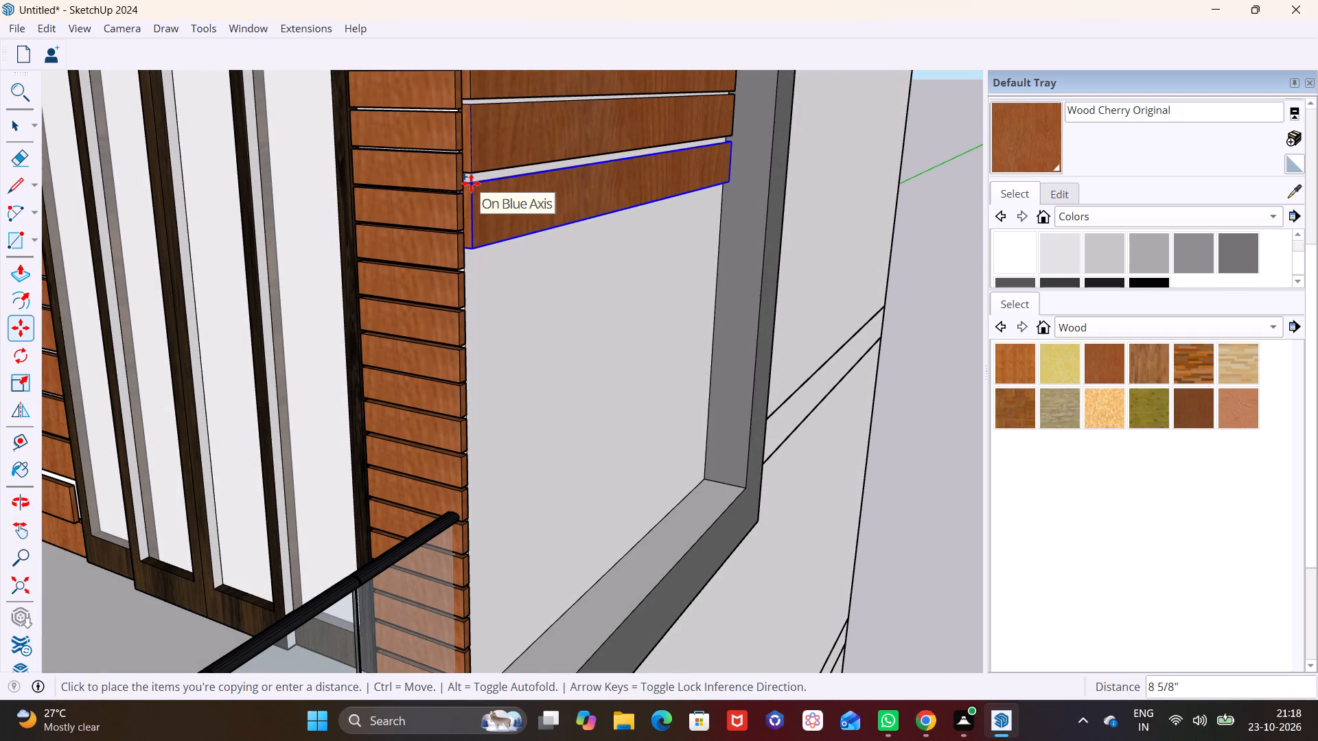
click(472, 179)
click(475, 180)
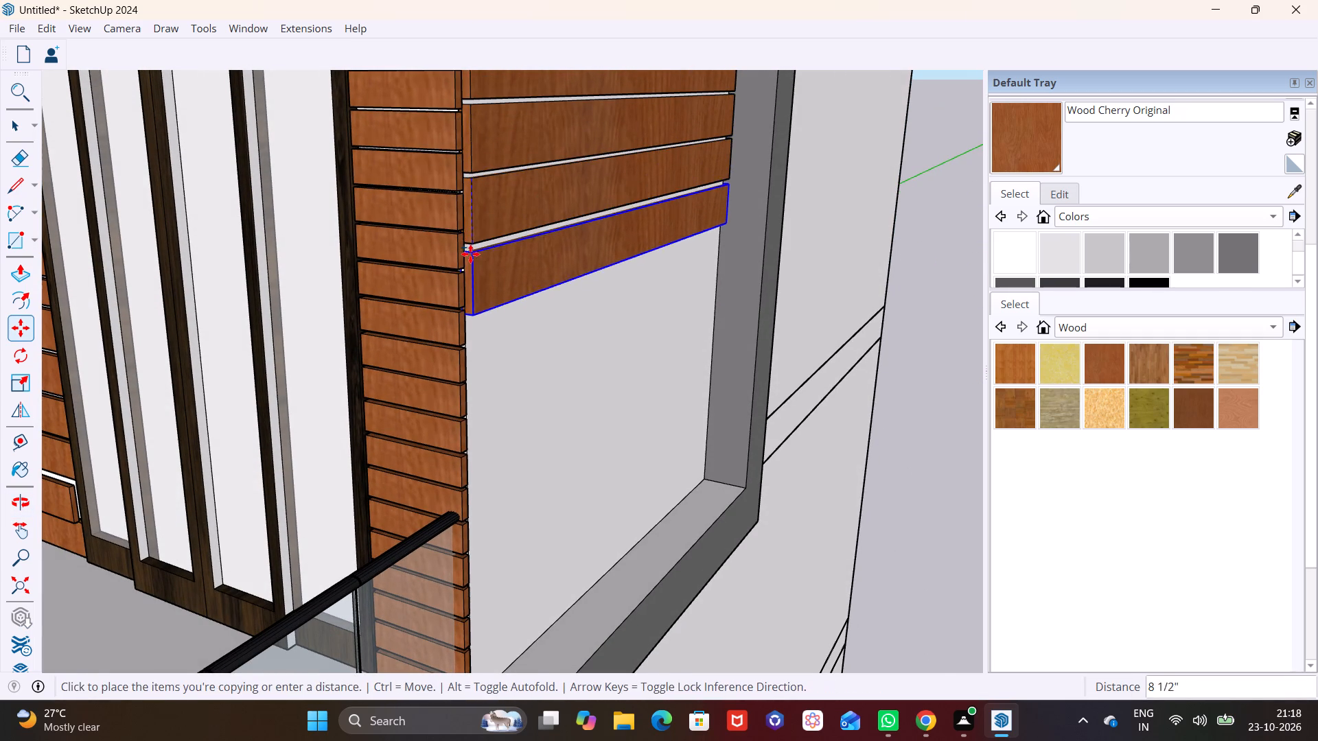
click(470, 250)
click(474, 249)
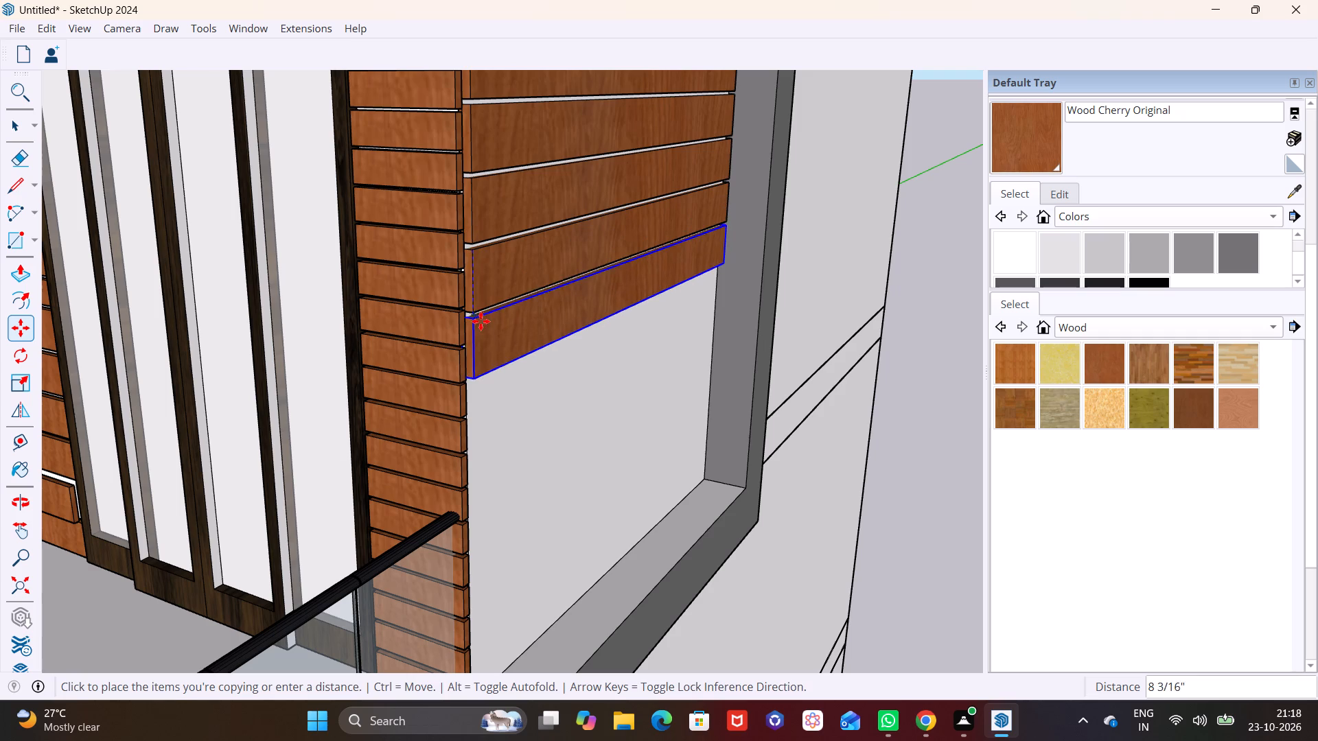
click(477, 319)
click(476, 316)
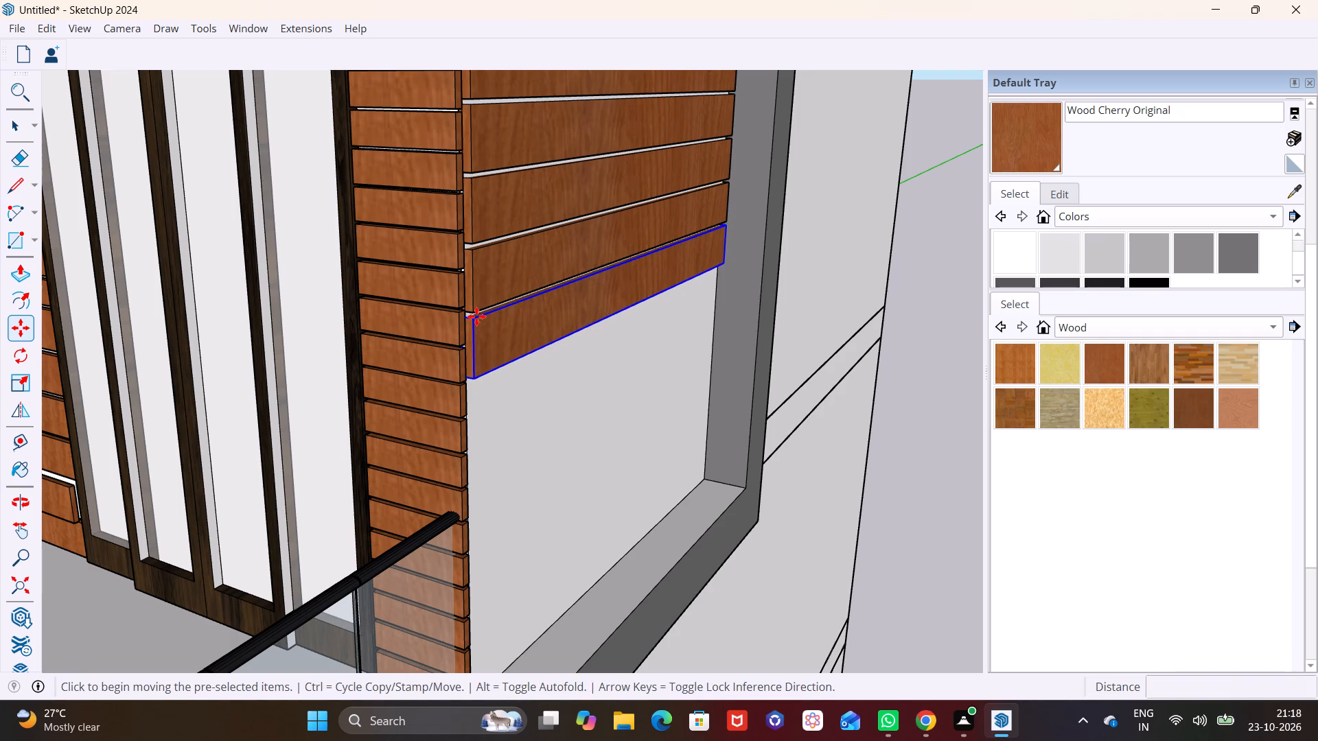
click(478, 388)
Copy four more boards down at about 9" steps to reach the frame's bottom member, and clear the selection.
shift+middle_drag(527, 386, 542, 294)
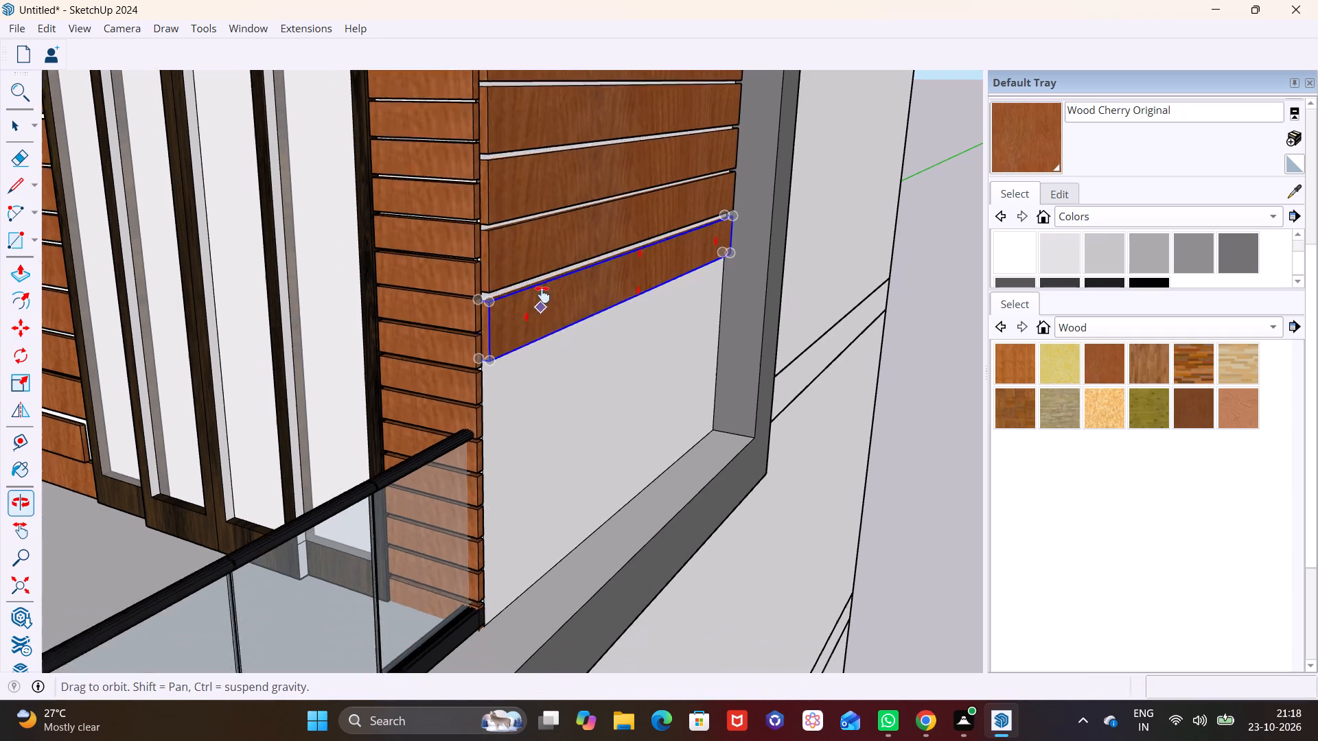
shift+middle_drag(542, 294, 535, 134)
click(487, 111)
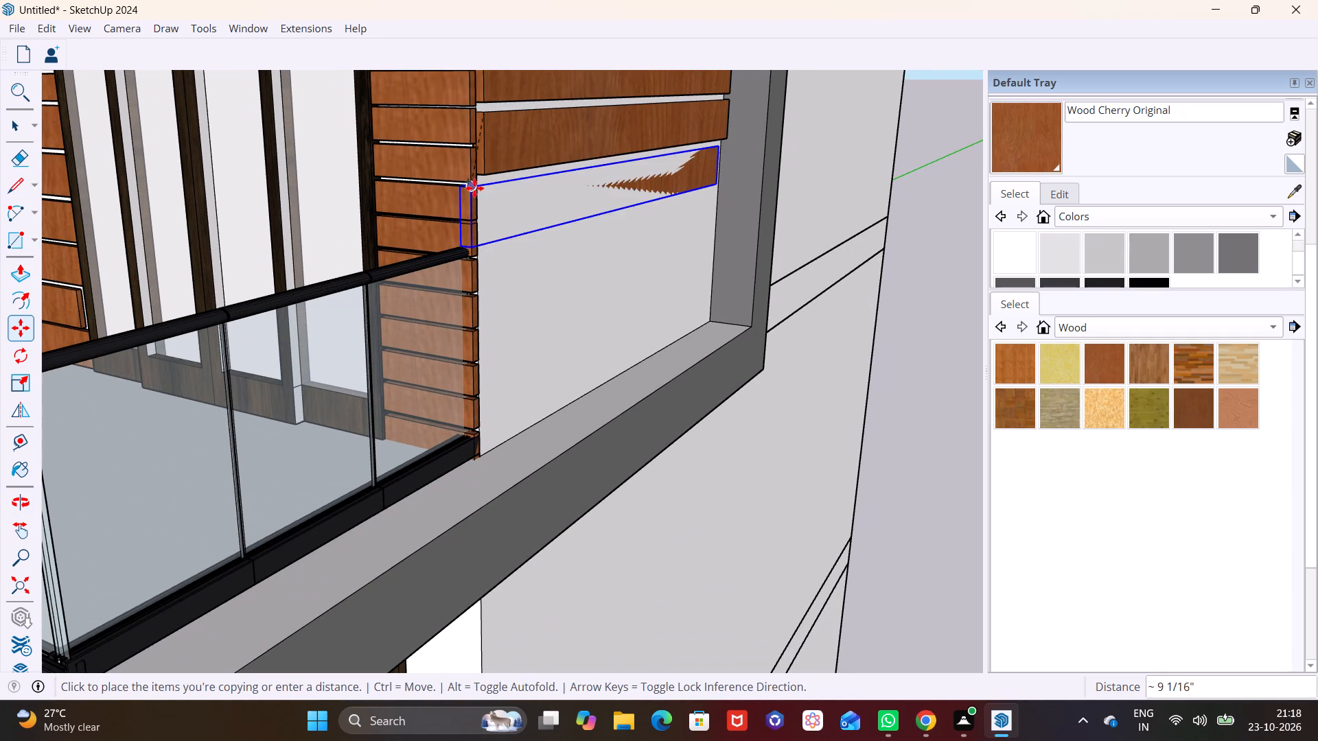
click(487, 185)
click(486, 178)
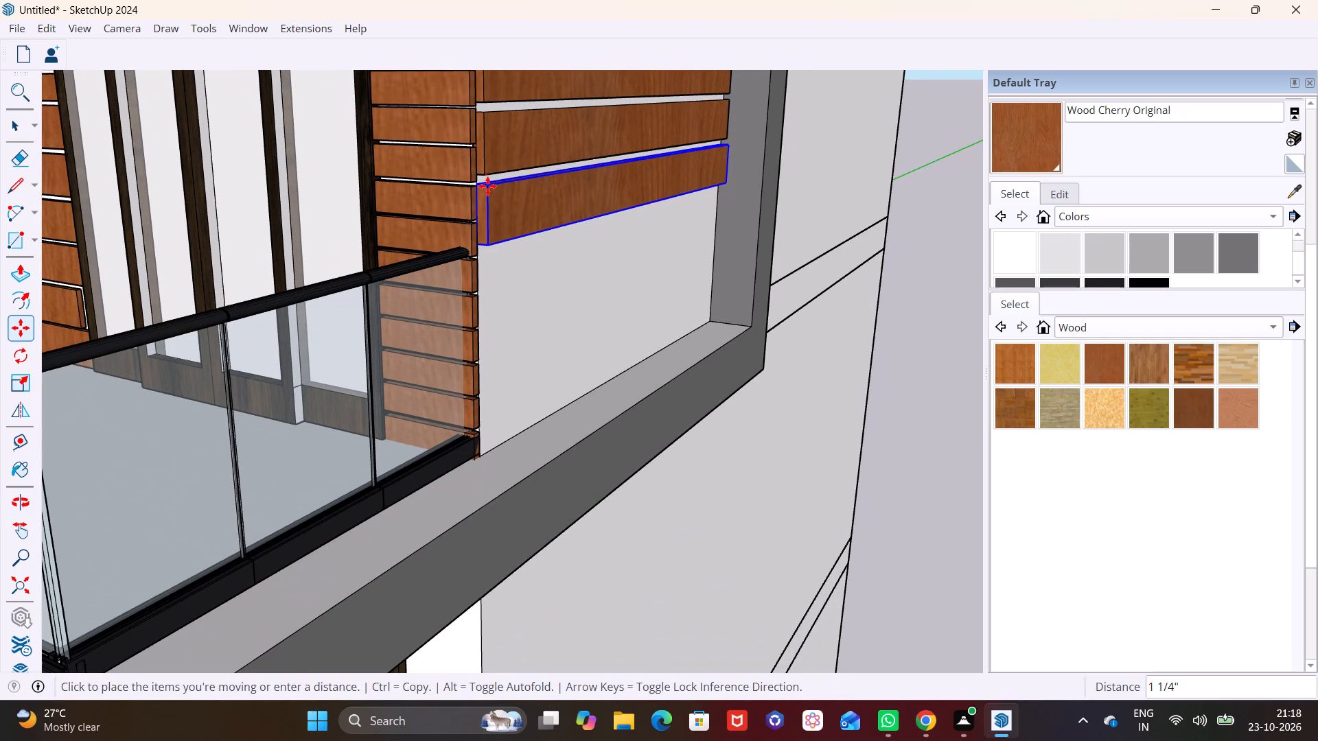
click(488, 246)
click(489, 252)
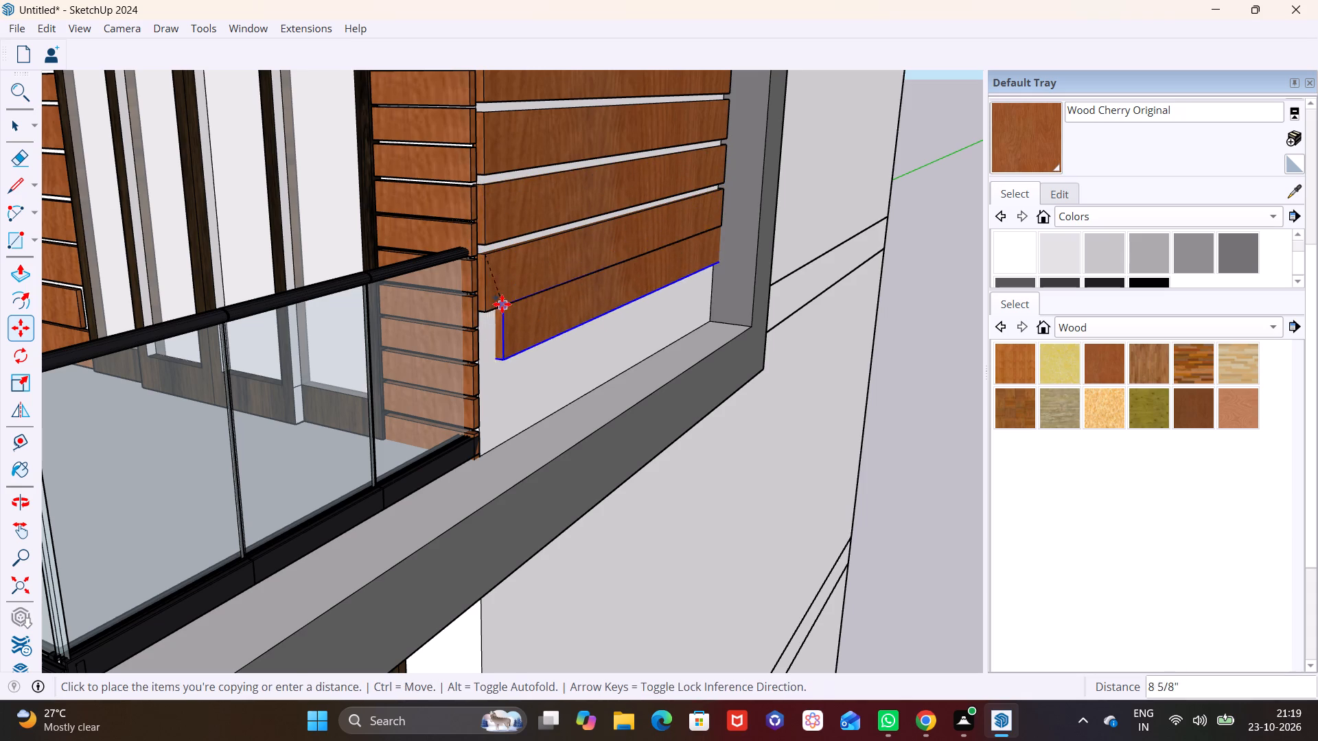
click(488, 323)
click(489, 320)
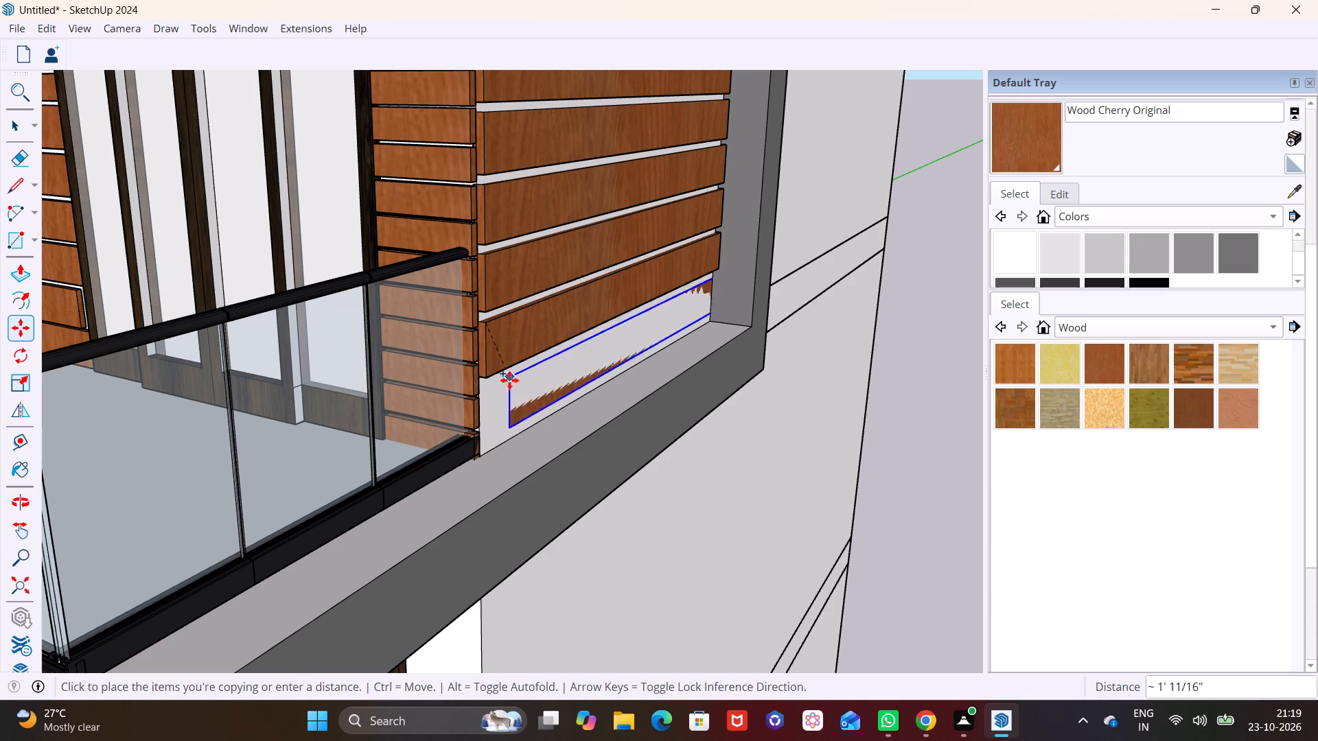
click(488, 392)
key(space)
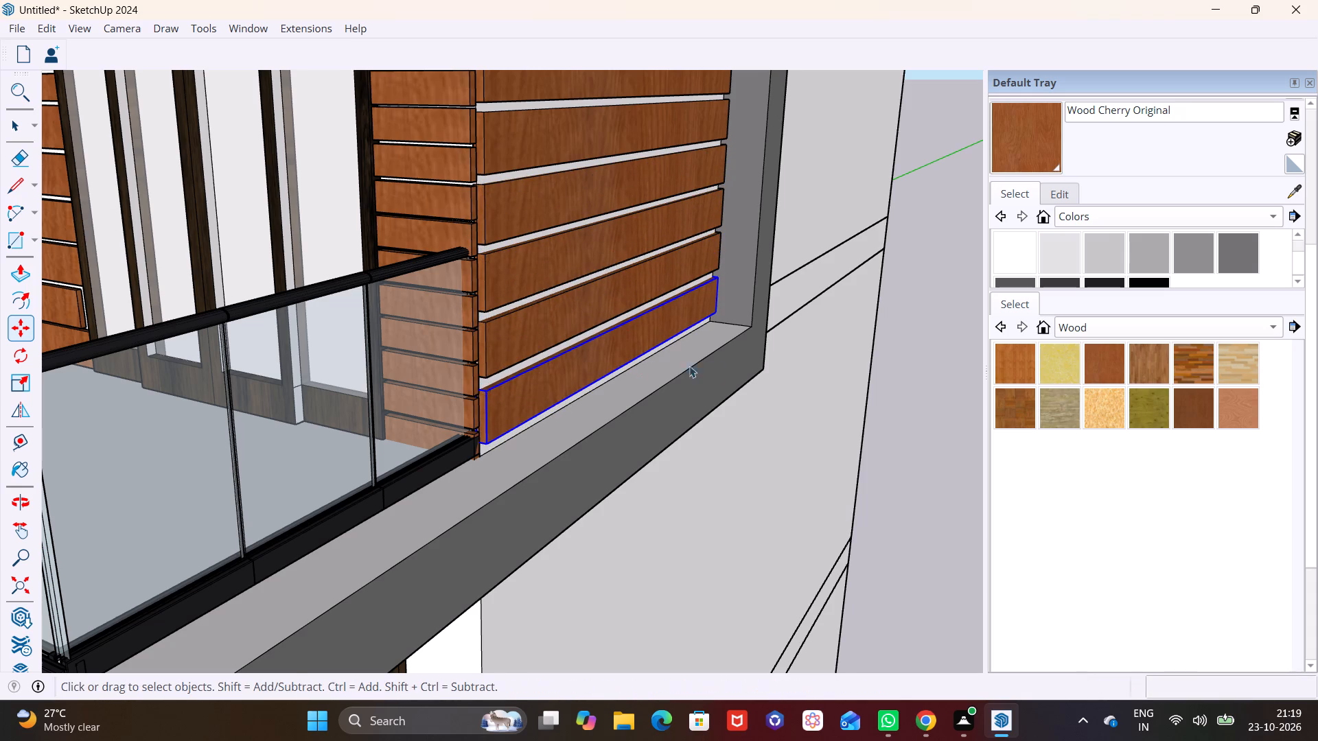
drag(878, 338, 886, 338)
click(935, 336)
Copy the clad side wall's top board about 22' 2" straight down to the top of the lower grey-framed side wall.
scroll(725, 271, down, 13)
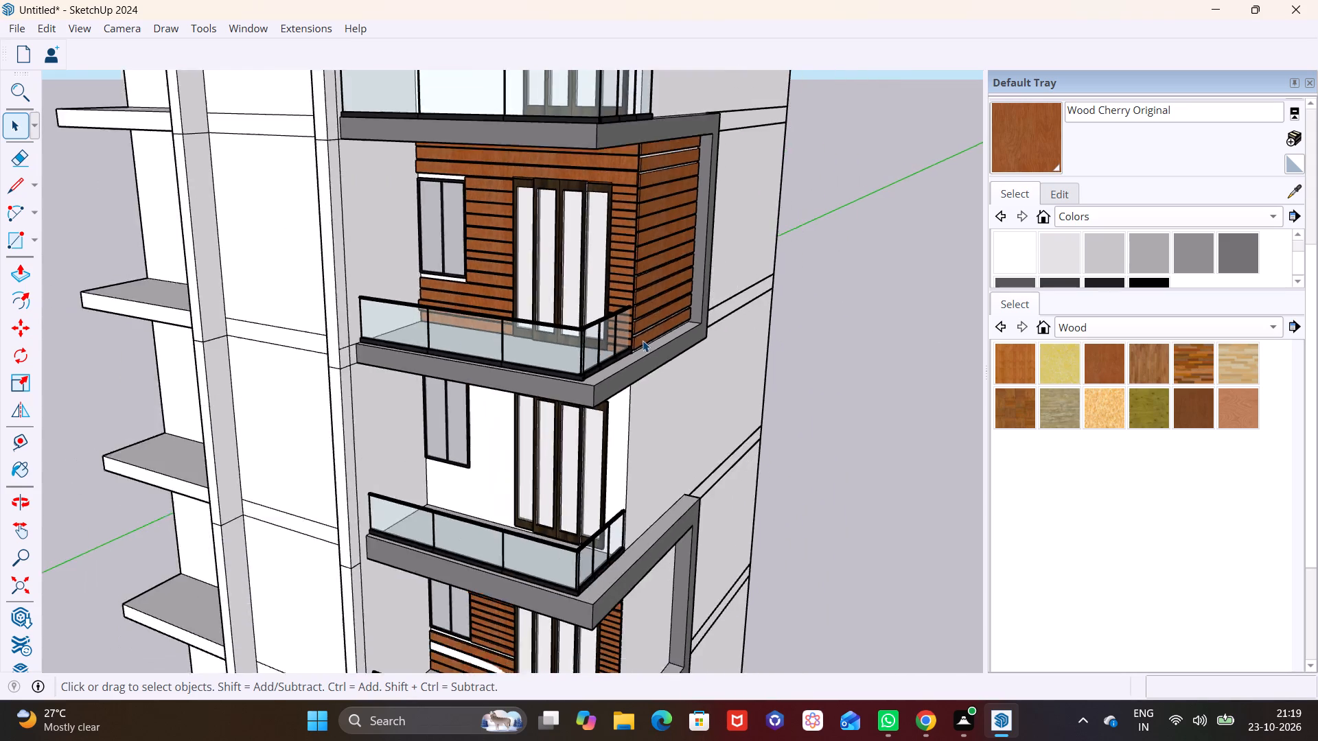
scroll(643, 340, down, 4)
shift+middle_drag(645, 332, 476, 139)
shift+middle_drag(472, 158, 596, 386)
middle_drag(581, 329, 341, 257)
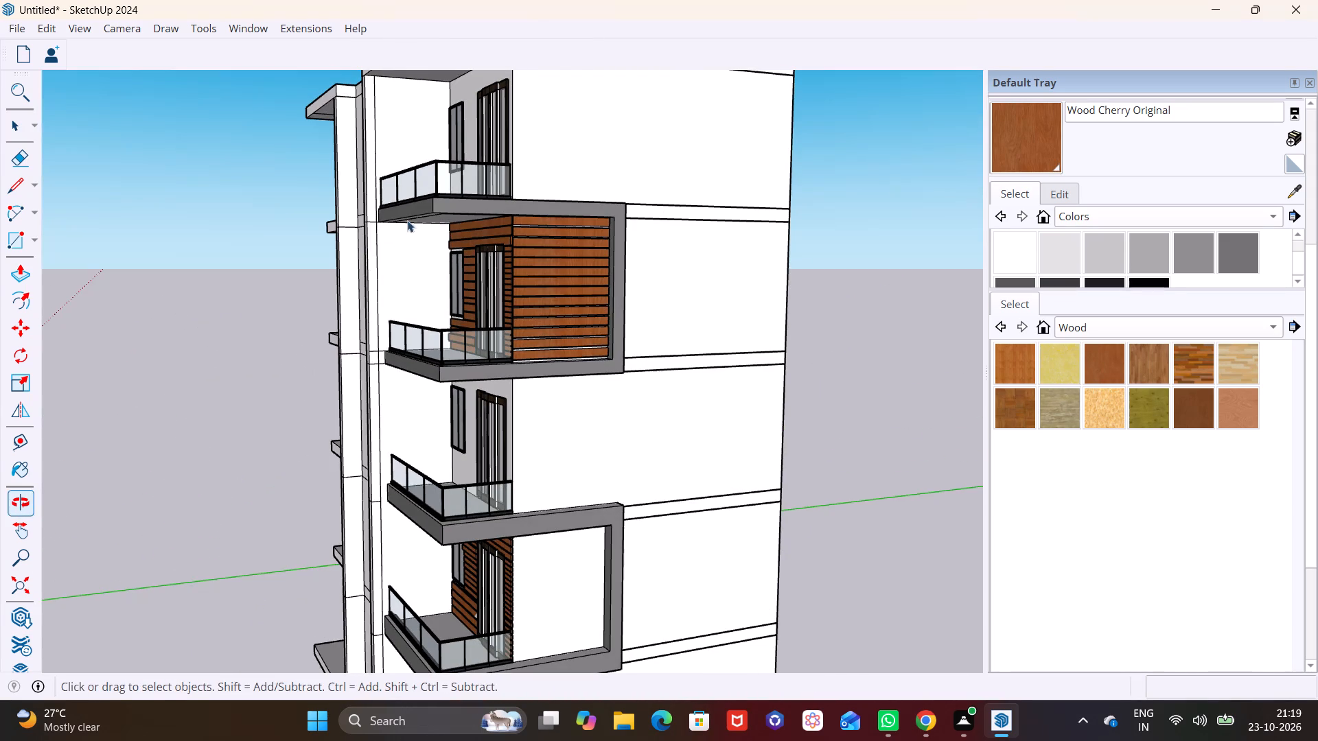
click(539, 224)
scroll(541, 222, up, 4)
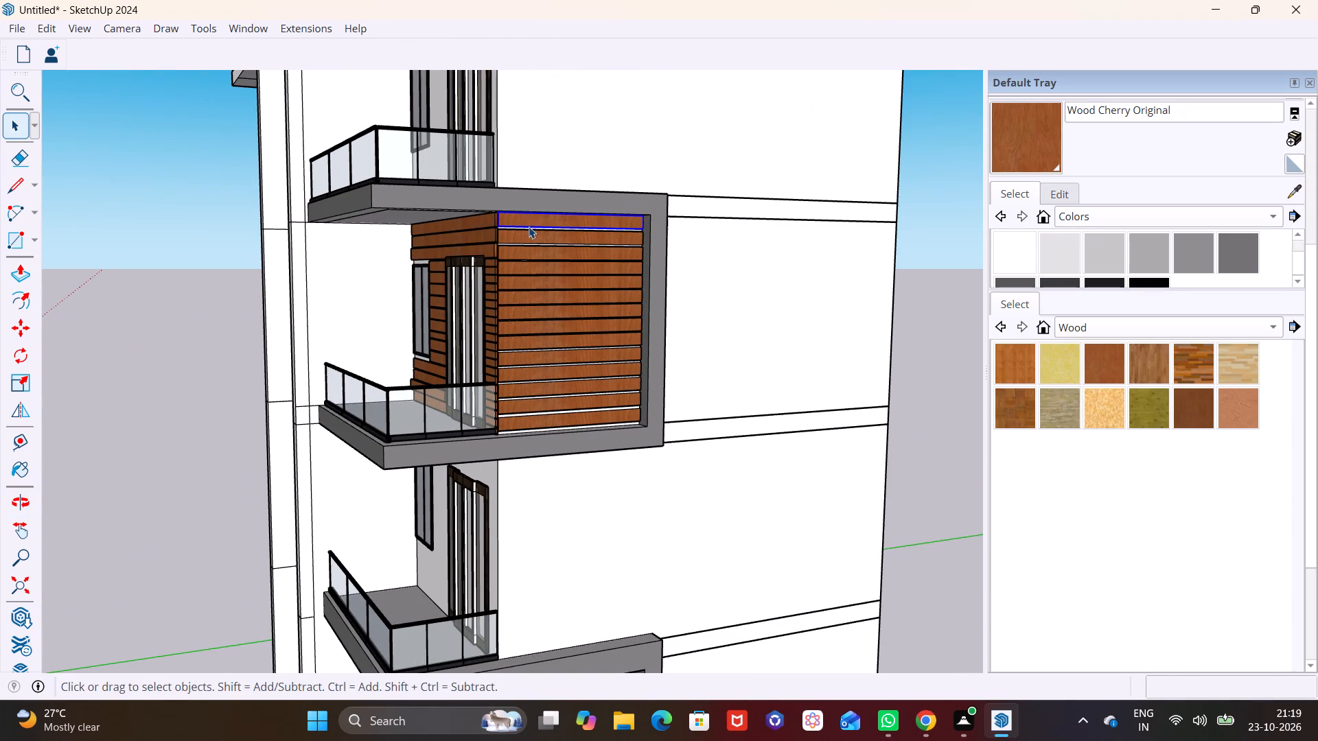
key(m)
click(500, 225)
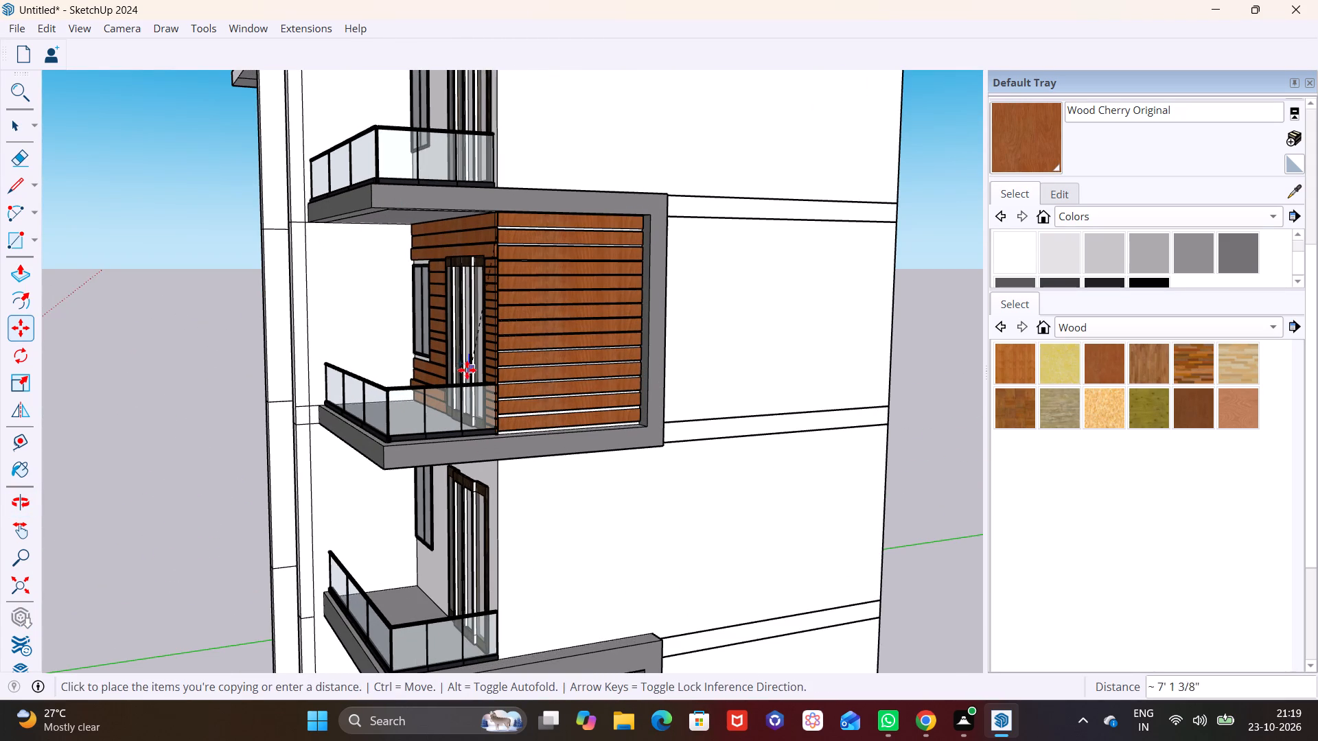
scroll(498, 384, down, 6)
shift+middle_drag(450, 677, 495, 535)
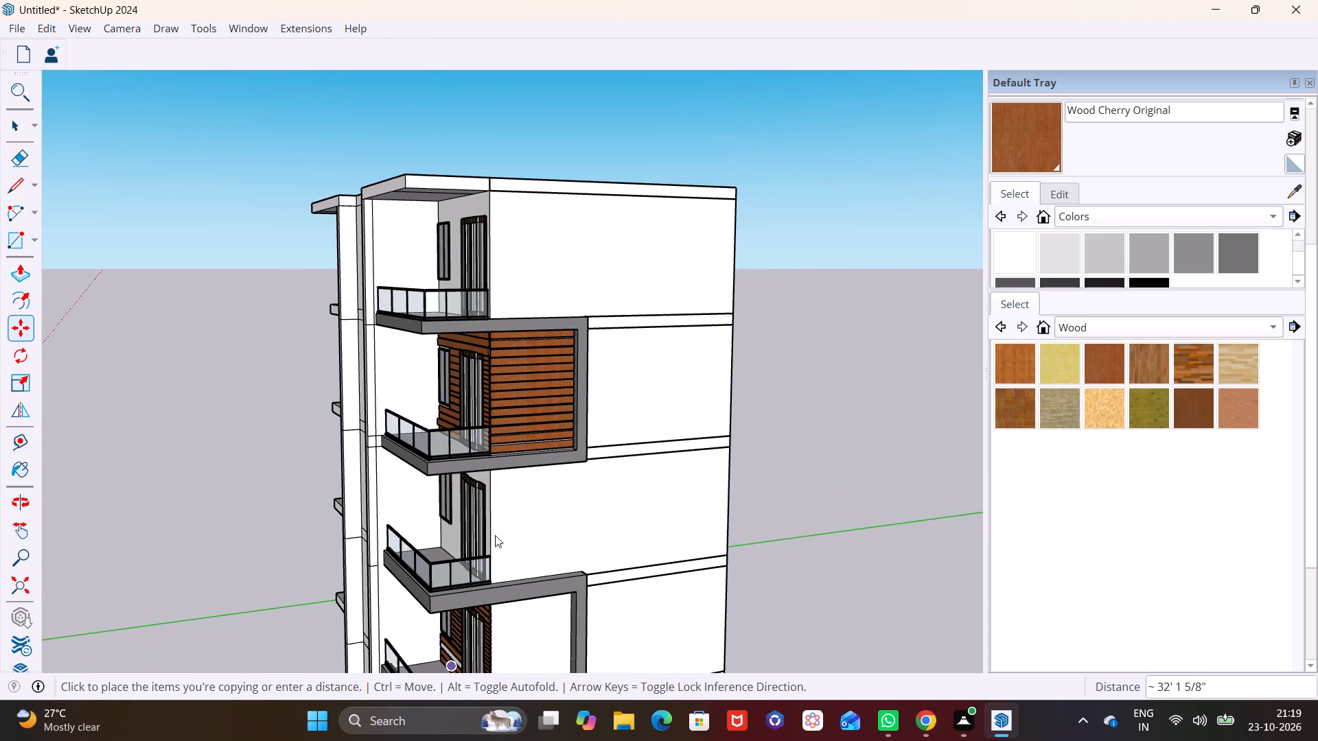
shift+middle_drag(495, 535, 521, 483)
shift+middle_drag(515, 589, 550, 451)
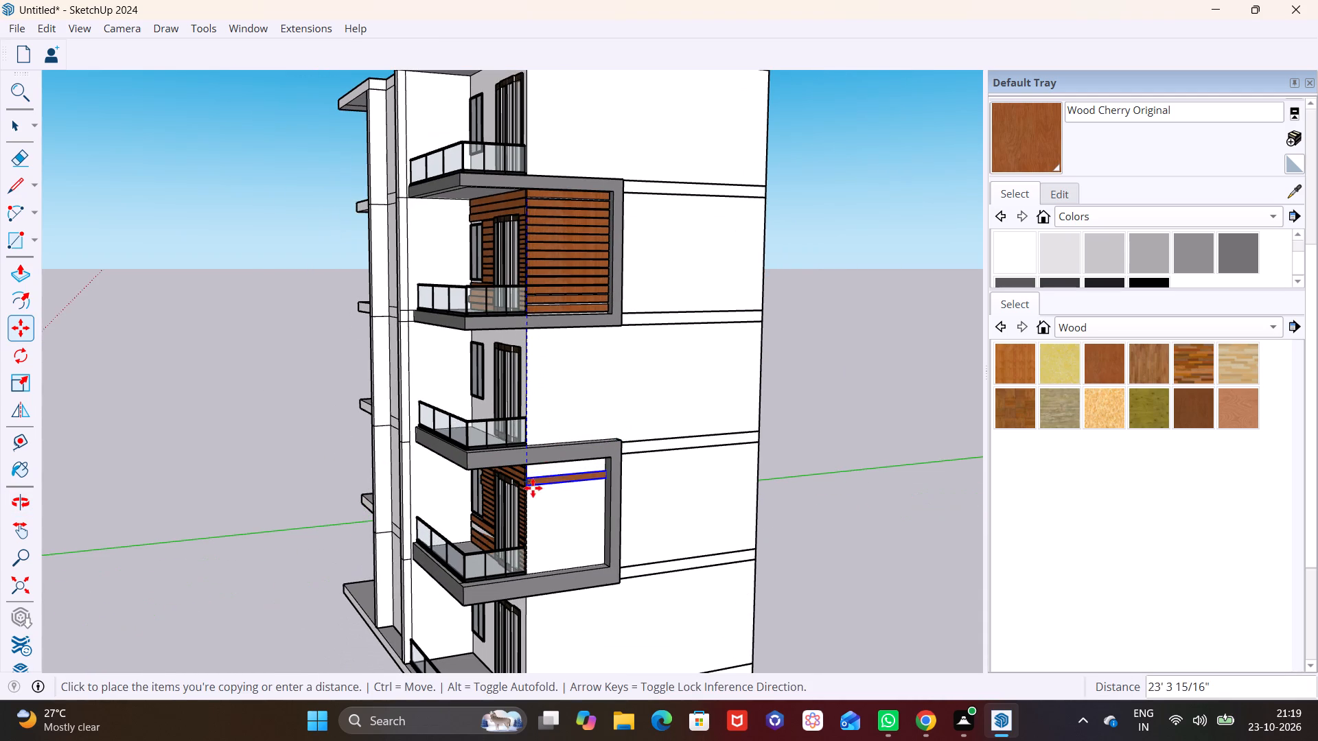
click(535, 474)
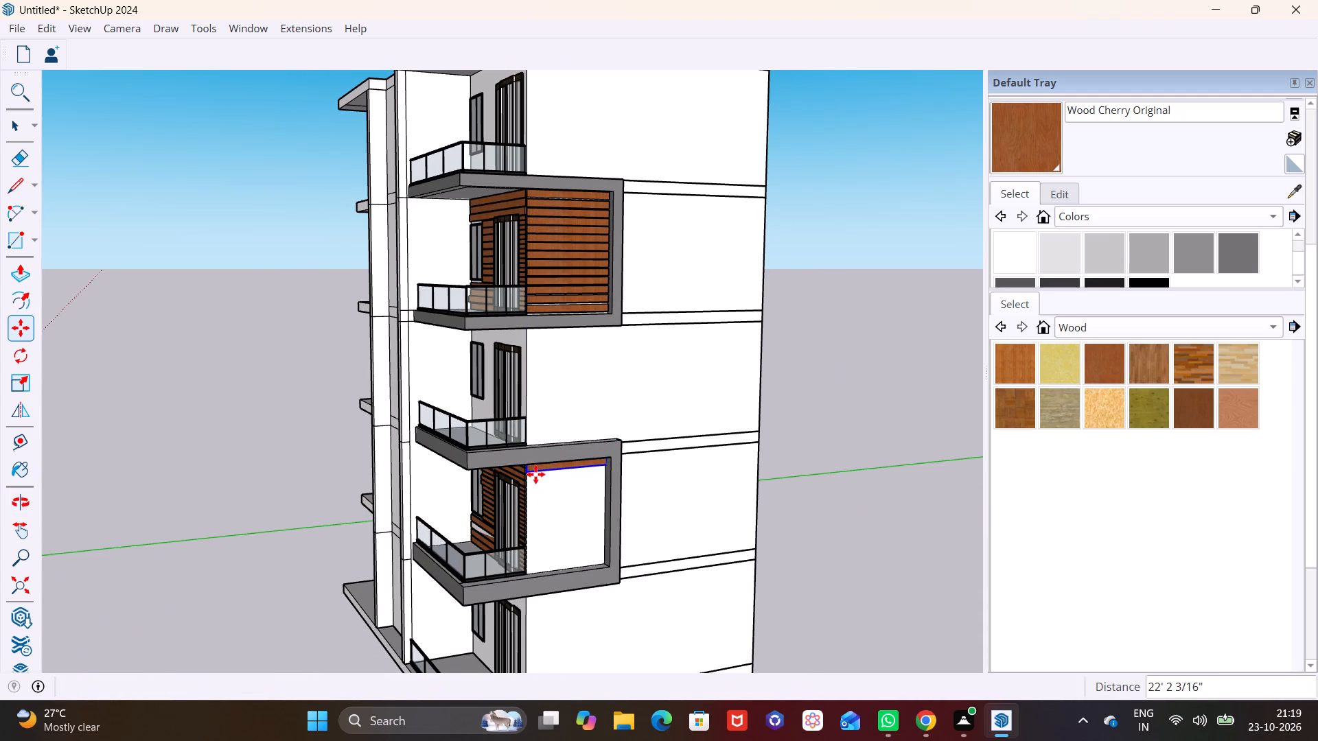
Move the copied board up about 1 1/2" so its top meets the underside of the lower grey frame.
scroll(555, 480, up, 14)
middle_drag(549, 443, 505, 353)
scroll(525, 389, up, 5)
middle_drag(720, 391, 986, 431)
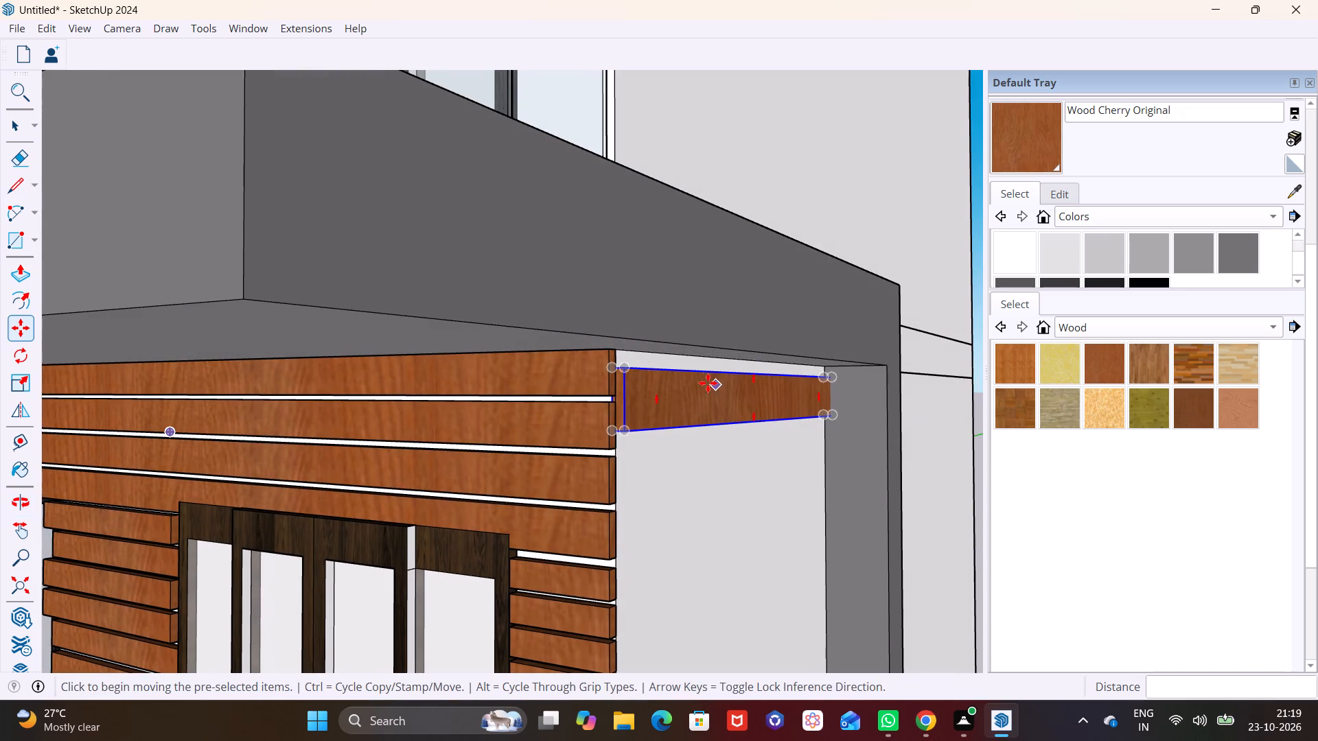
click(625, 369)
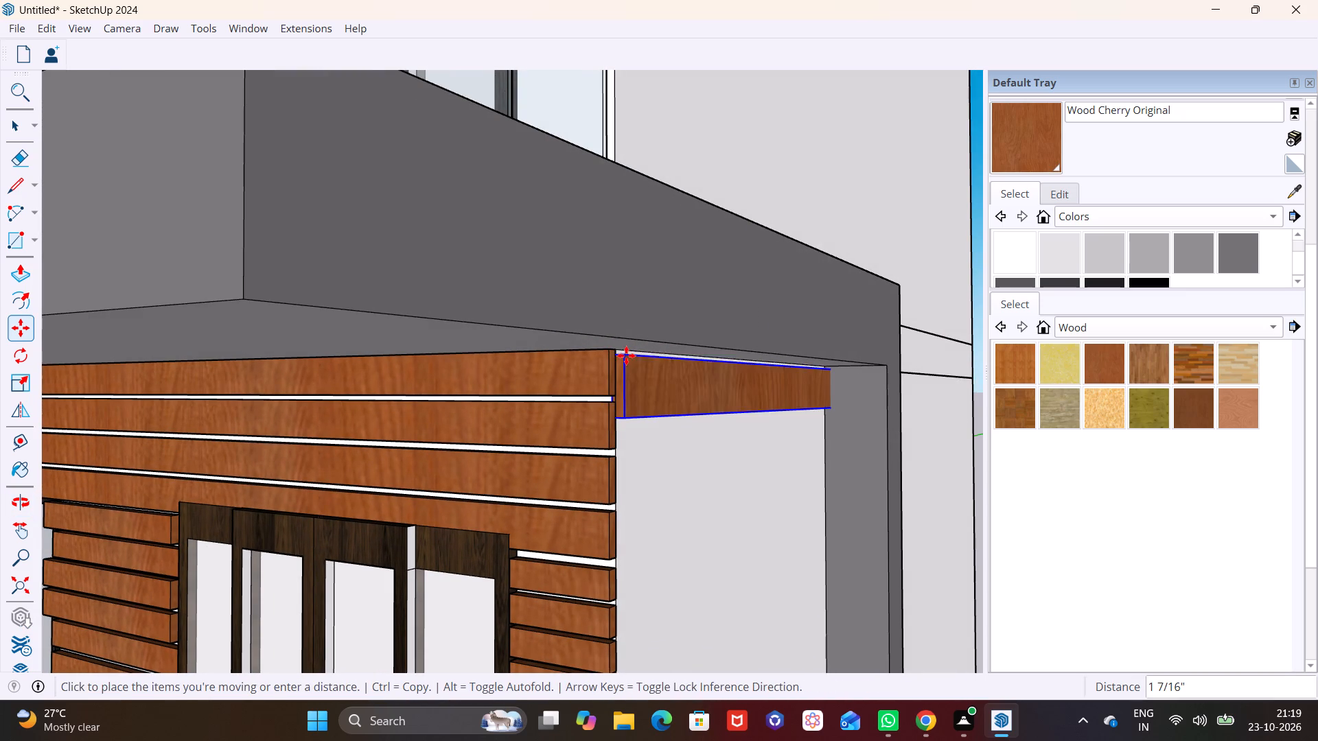
click(631, 353)
Copy the lower side wall's top board down three times at roughly 8" steps, leaving narrow gaps between boards.
scroll(596, 463, up, 3)
middle_drag(624, 467, 610, 433)
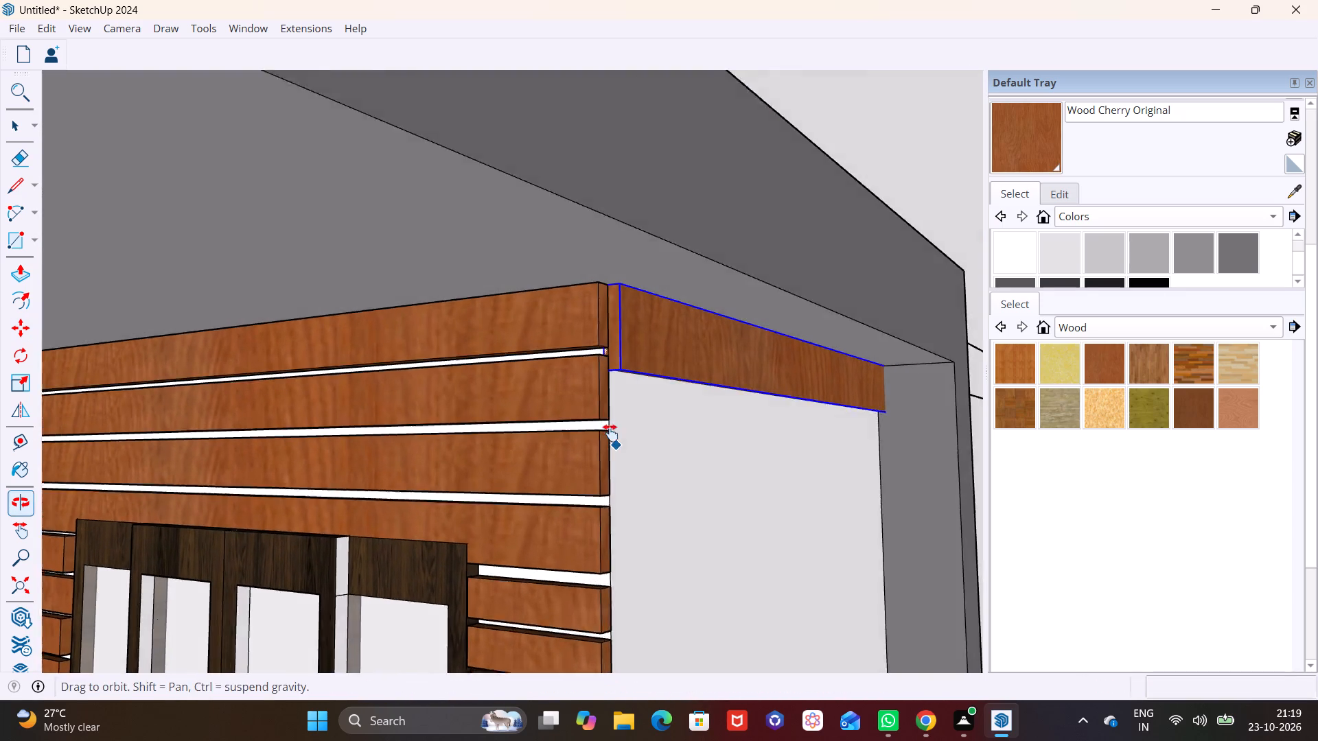
middle_drag(610, 433, 572, 388)
middle_drag(570, 416, 581, 543)
shift+middle_drag(608, 469, 562, 350)
scroll(554, 323, up, 1)
middle_drag(554, 314, 547, 277)
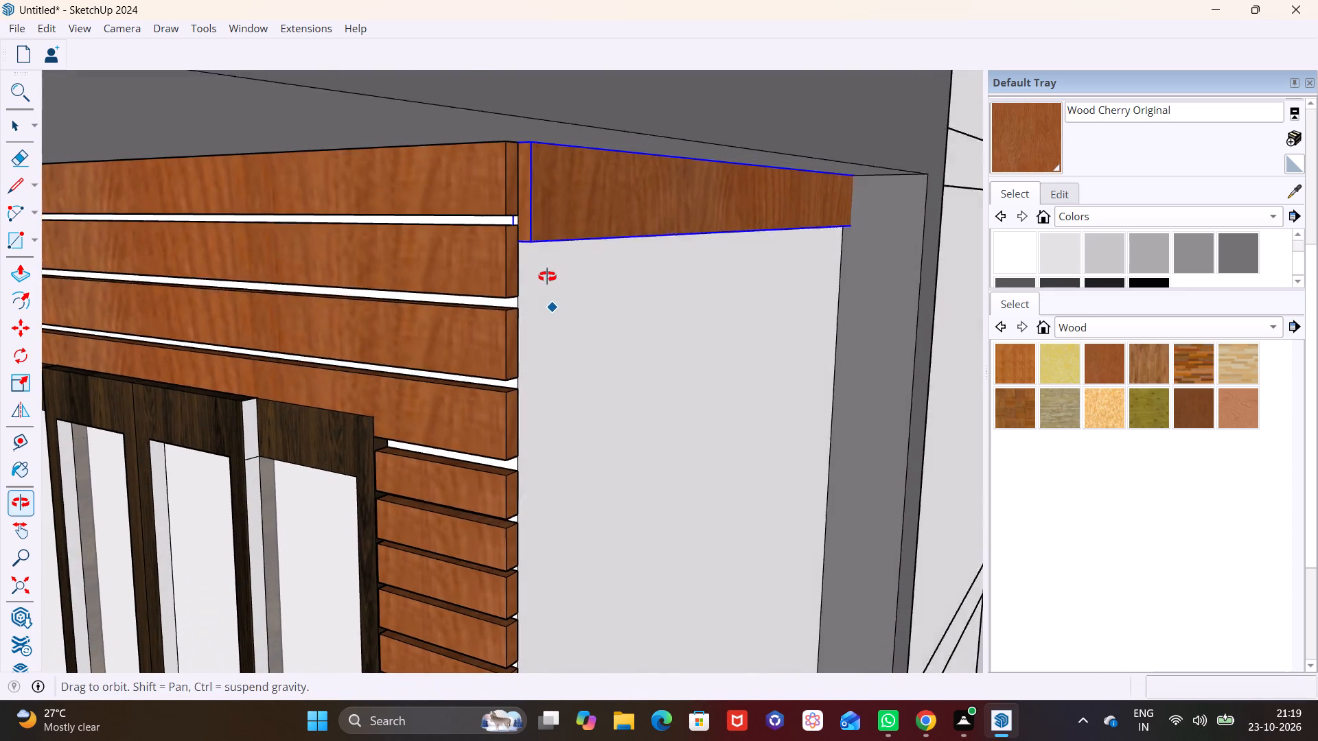
middle_drag(547, 277, 547, 267)
key(m)
click(532, 230)
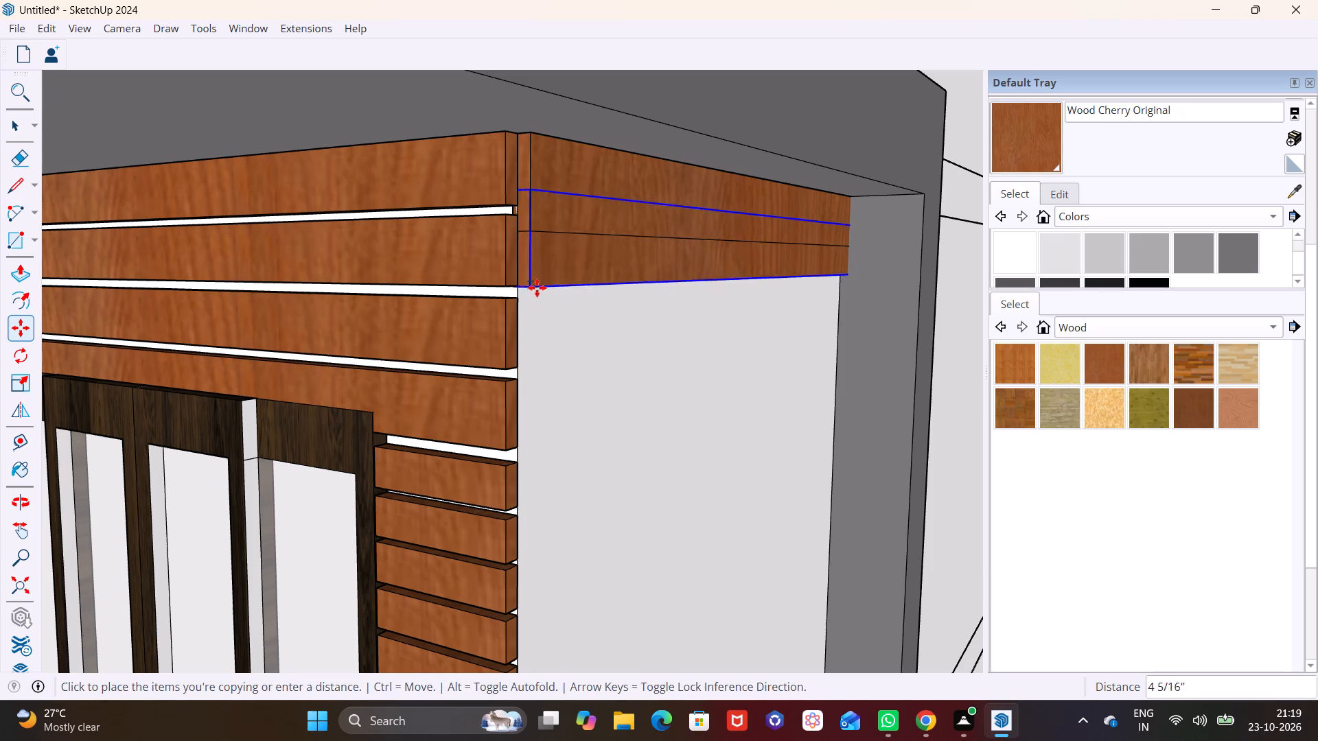
click(537, 334)
click(533, 330)
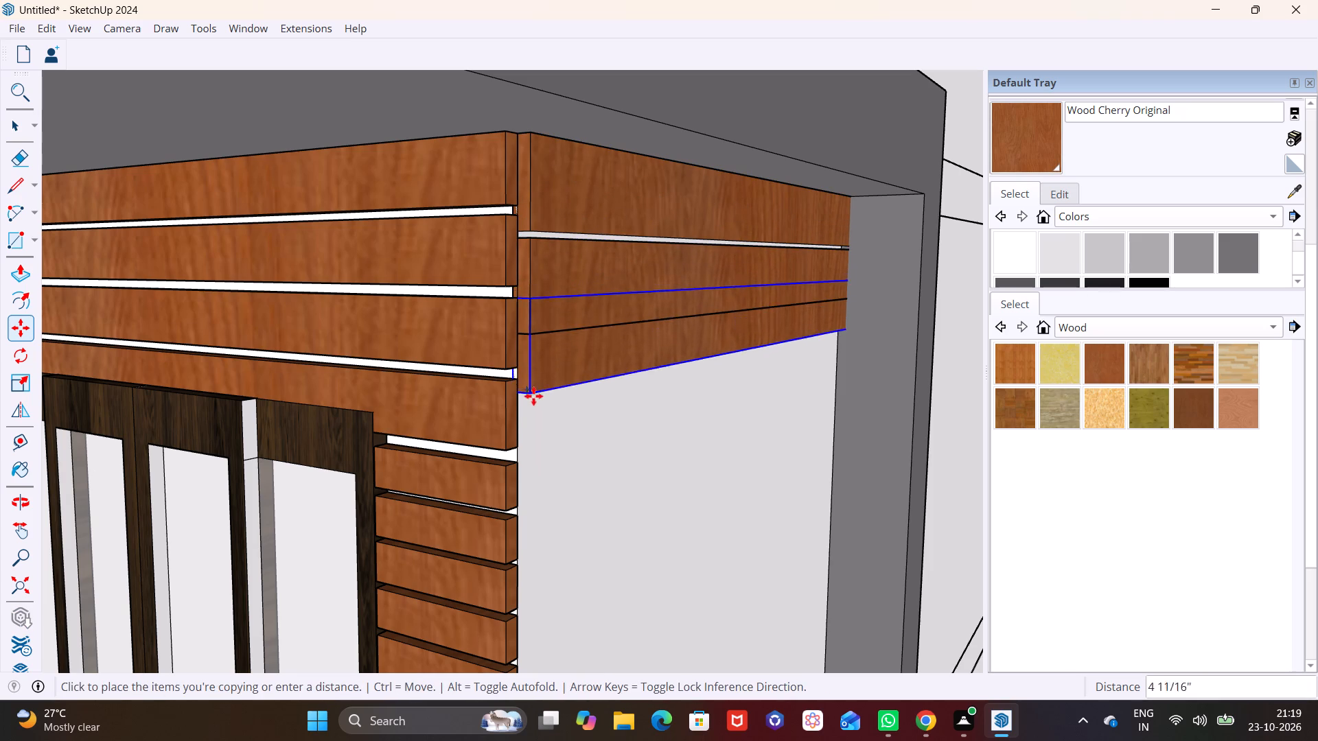
click(529, 437)
click(526, 438)
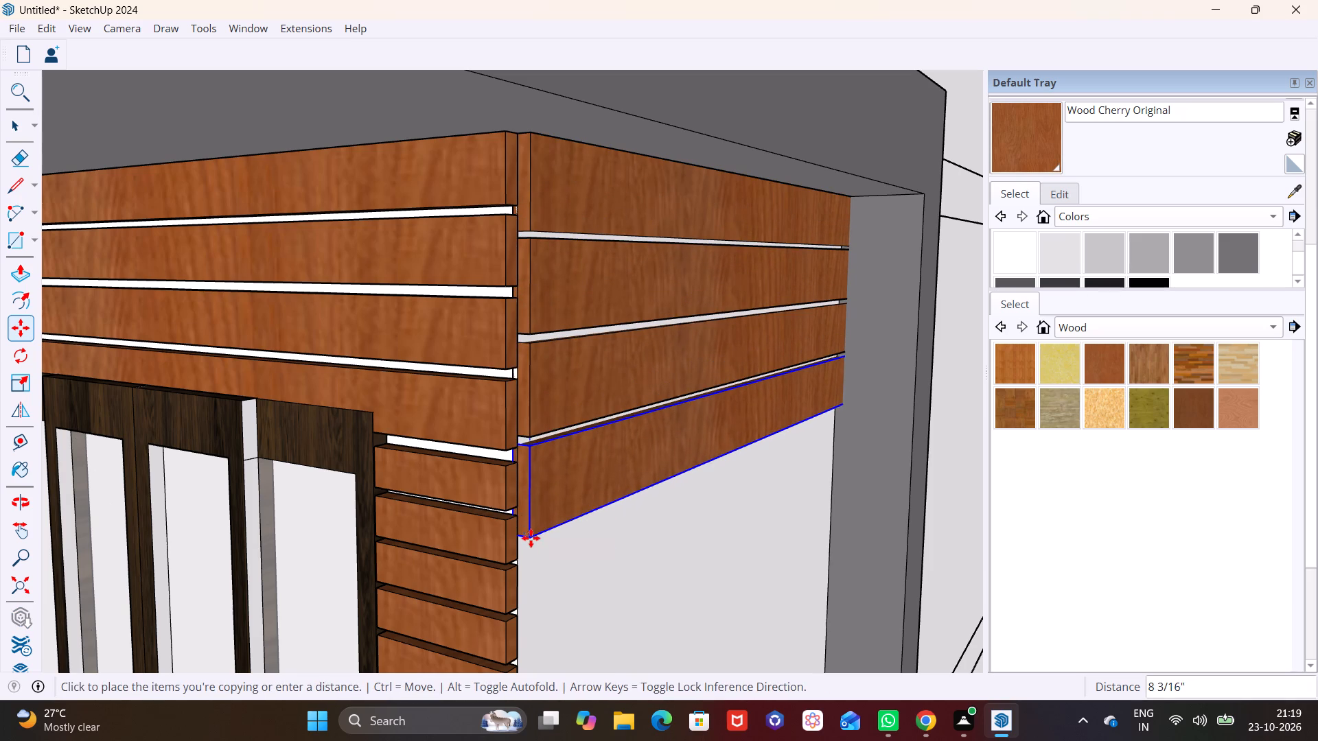
click(531, 538)
Continue the lower side wall cladding with four more board copies down, spaced about 8 1/2" apart.
scroll(565, 515, down, 2)
shift+middle_drag(660, 551, 655, 340)
click(533, 264)
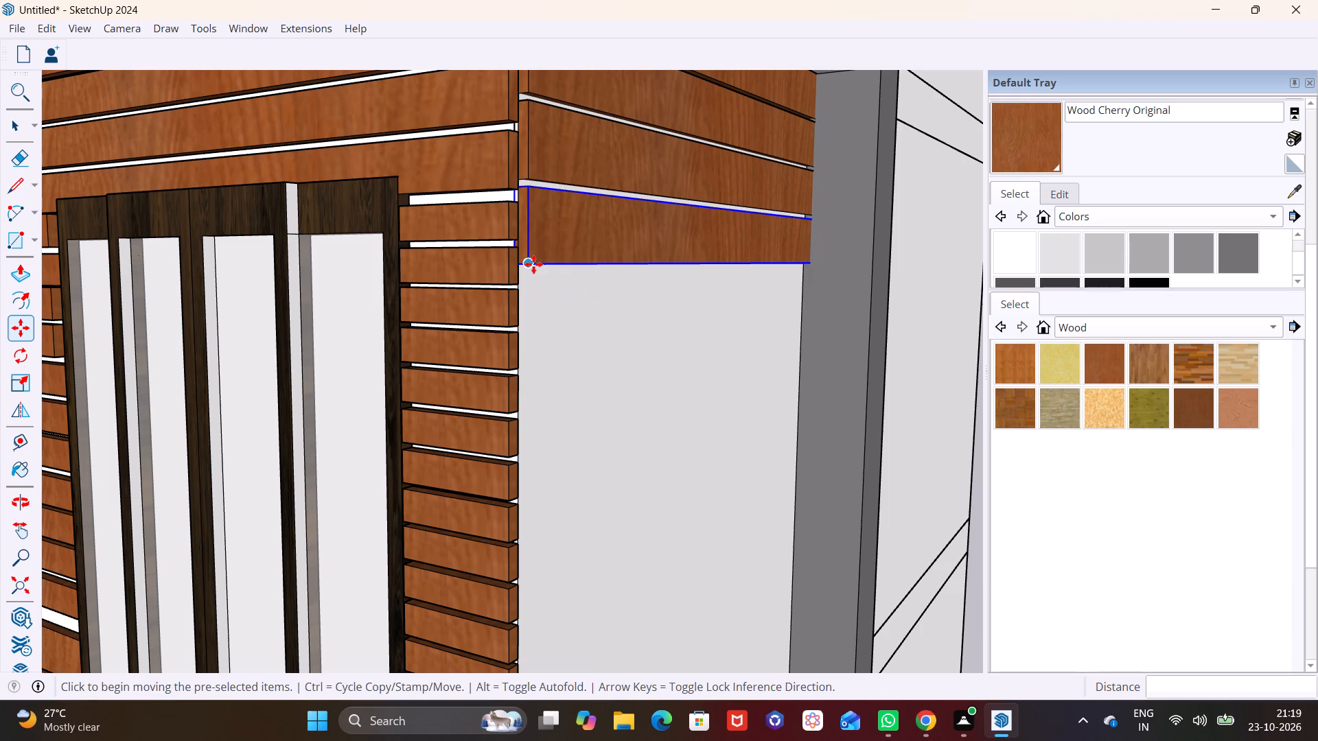
click(529, 351)
click(529, 346)
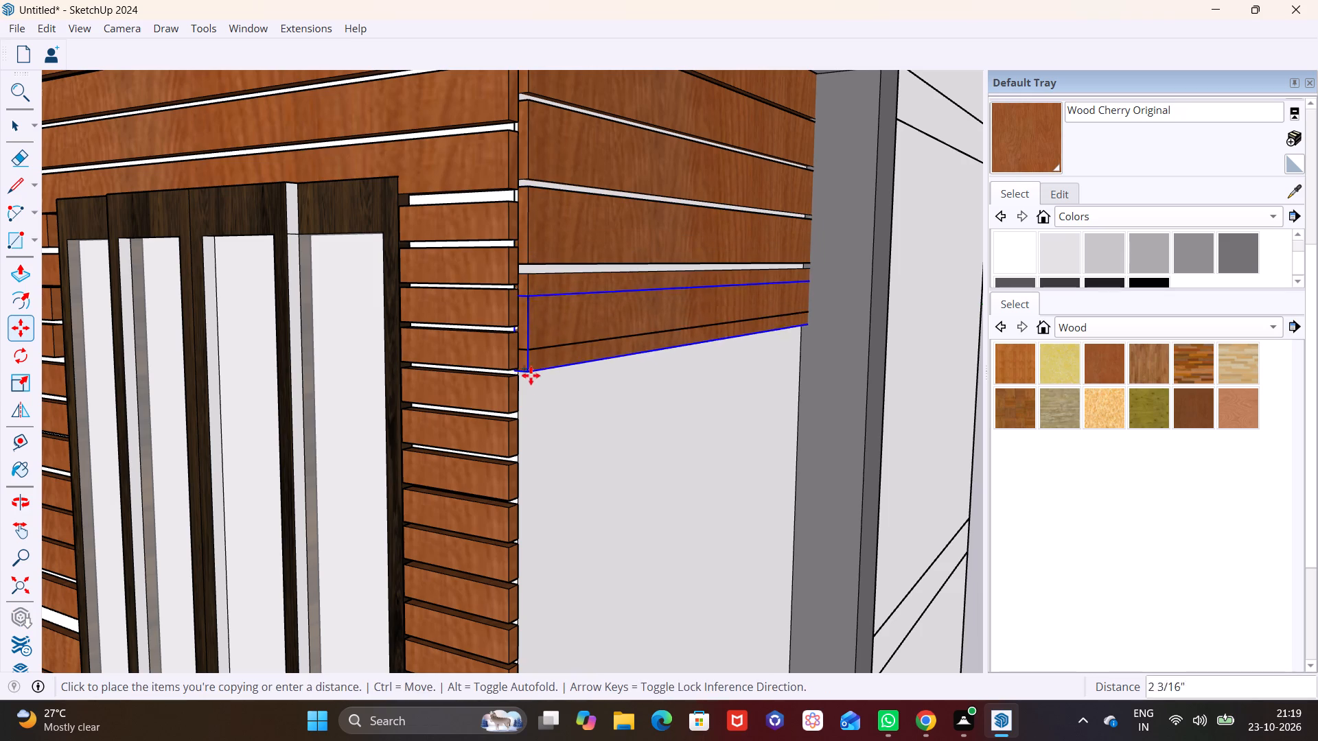
click(531, 432)
click(529, 435)
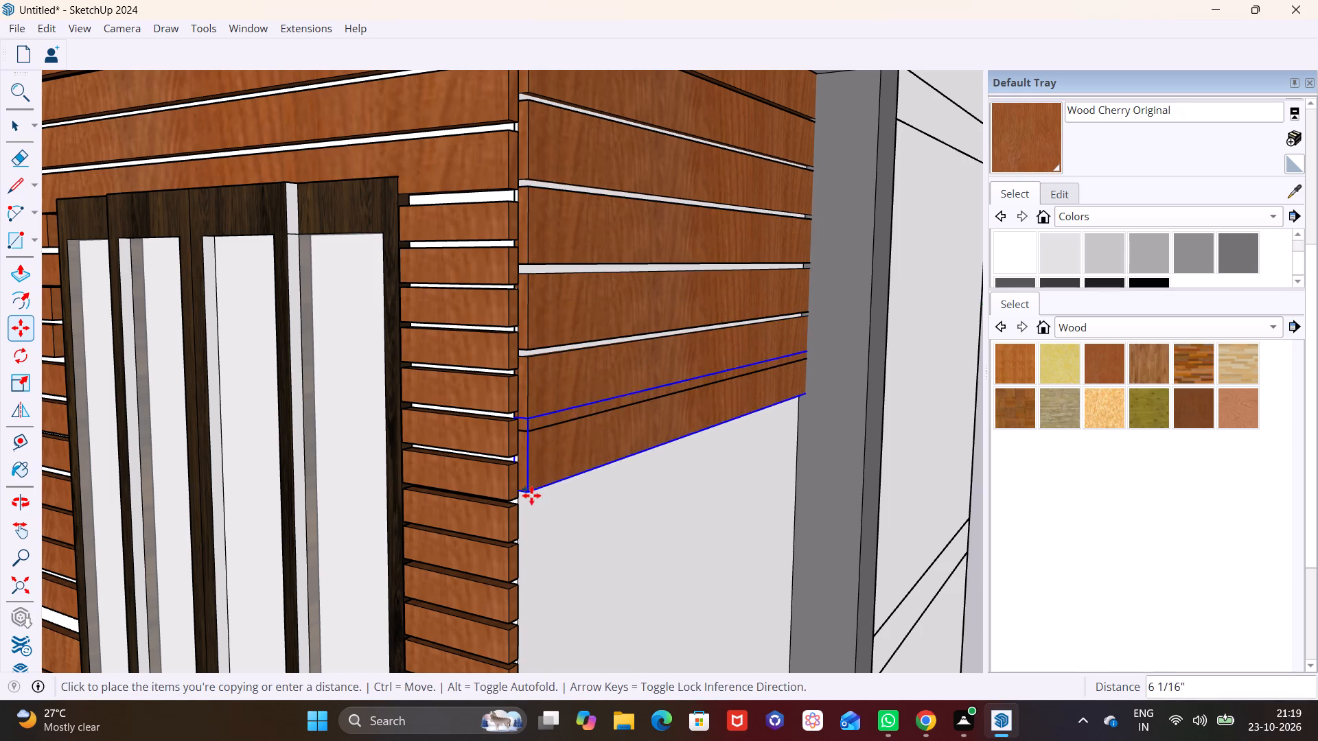
click(528, 517)
click(527, 516)
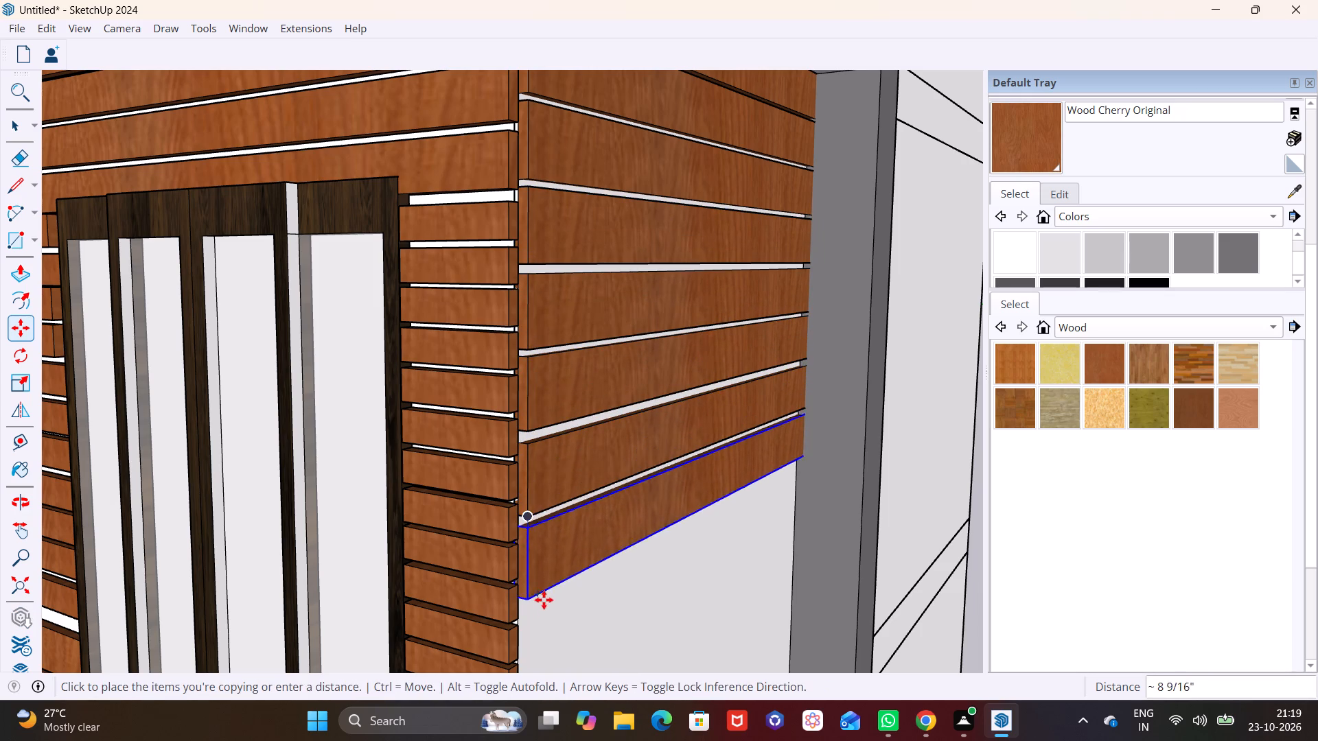
click(544, 601)
Add four more board copies down the lower side wall at about 8 1/2" steps, going below railing height.
scroll(590, 506, down, 3)
shift+middle_drag(610, 539, 586, 263)
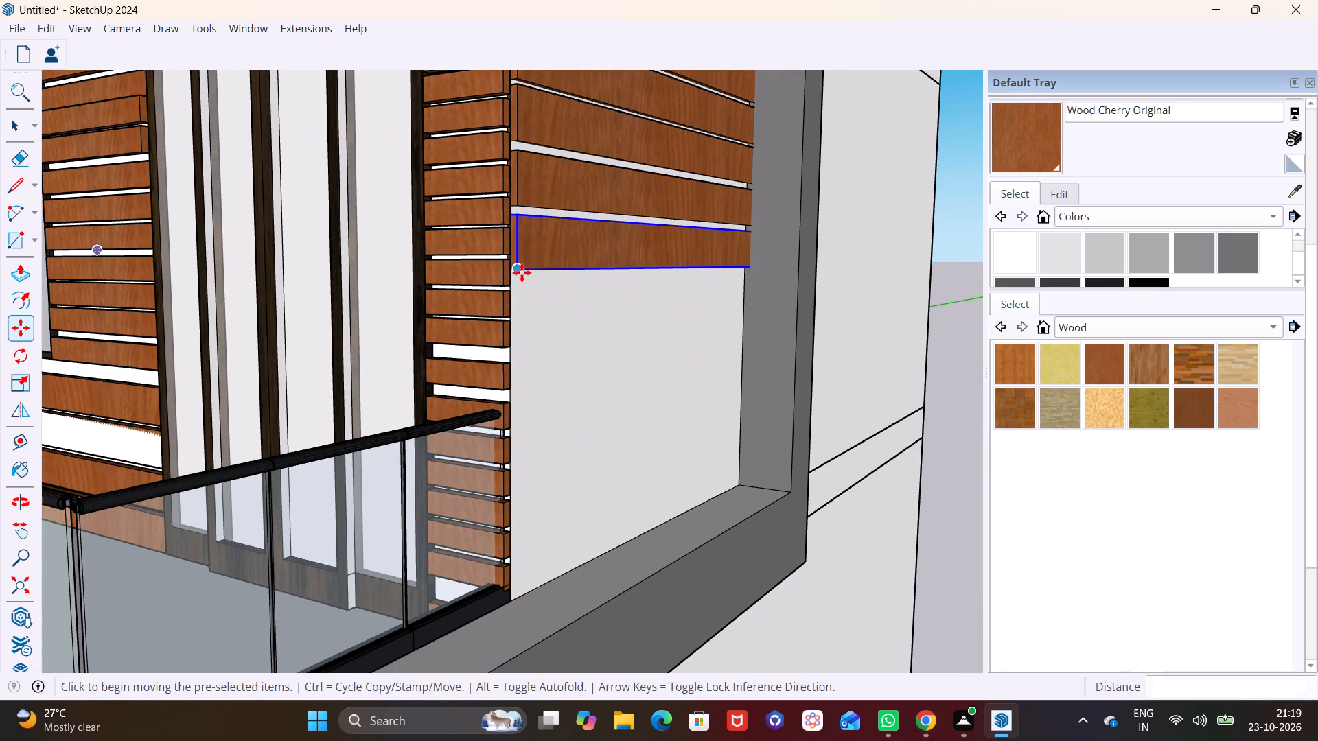
click(522, 272)
click(517, 333)
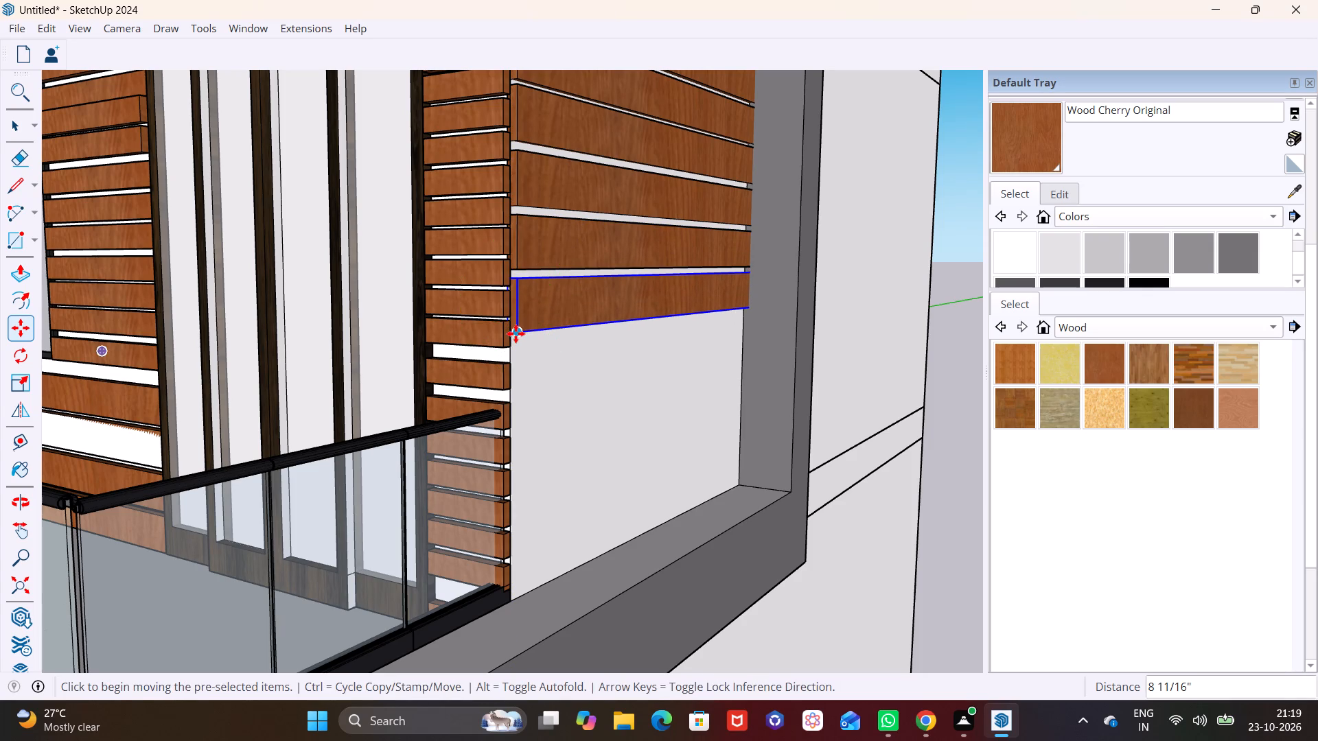
click(516, 333)
double_click(517, 391)
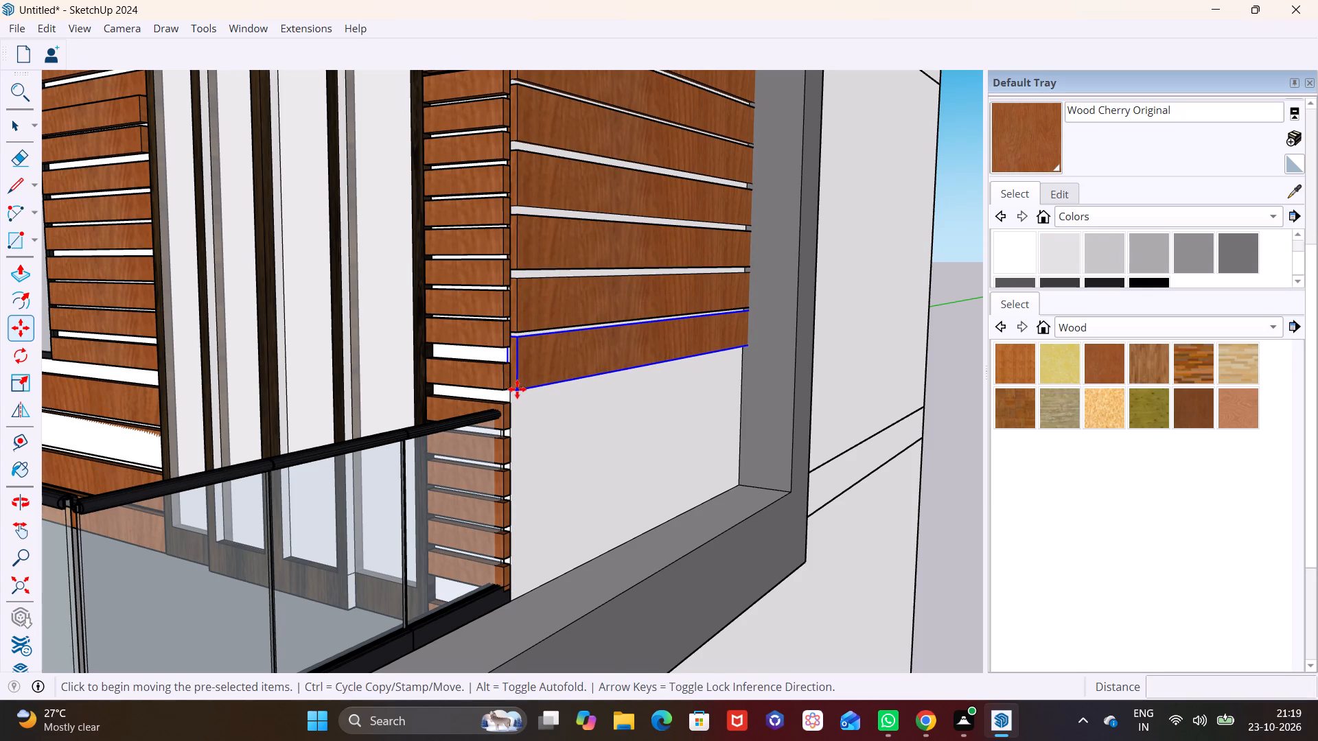
click(521, 447)
click(524, 449)
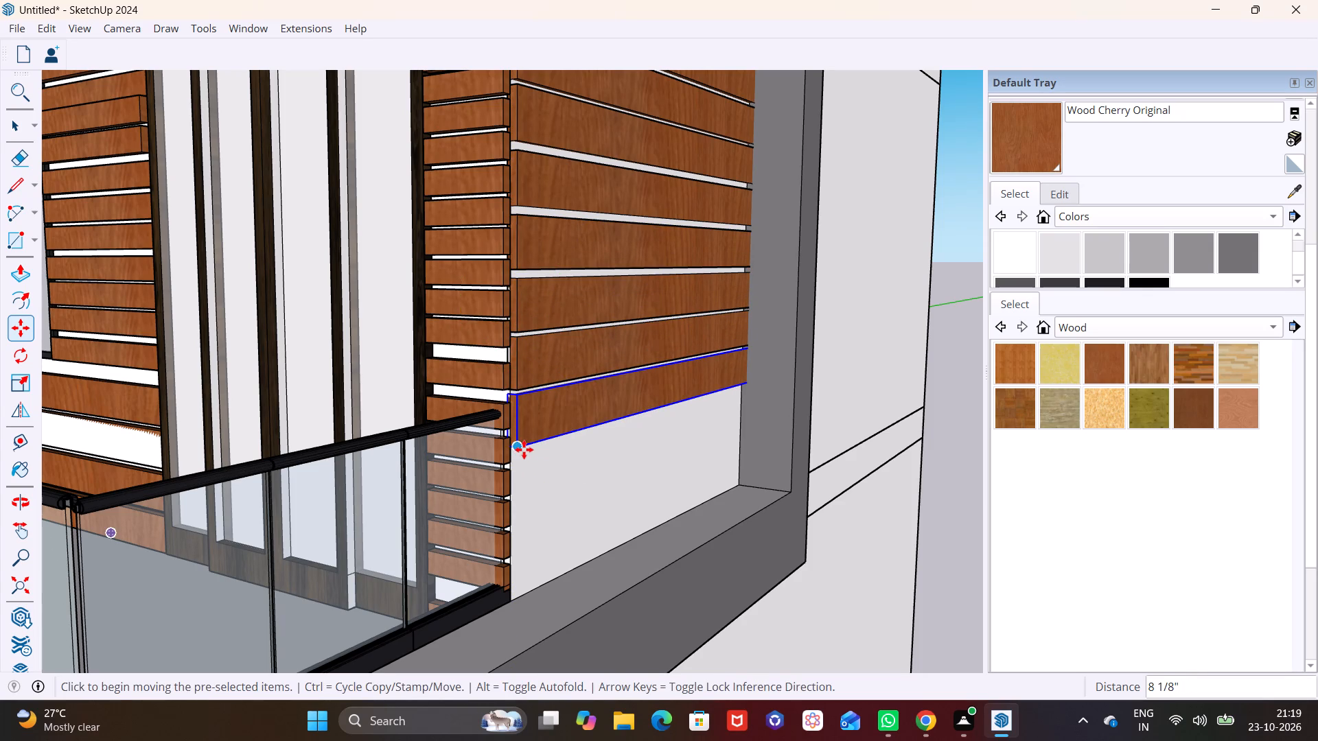
click(527, 506)
Copy the lowest board down twice at about 9" steps to reach the lower frame's bottom member, and clear the selection.
click(518, 501)
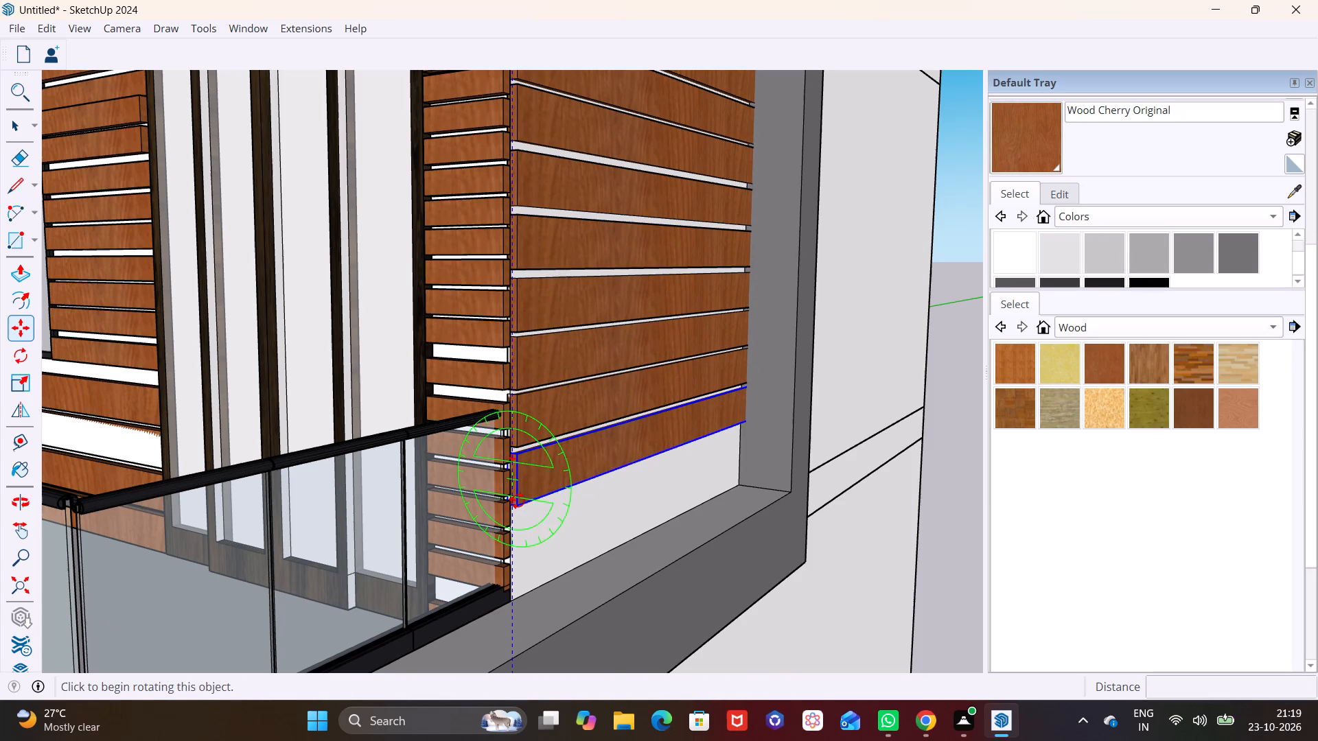
key(space)
click(516, 498)
key(m)
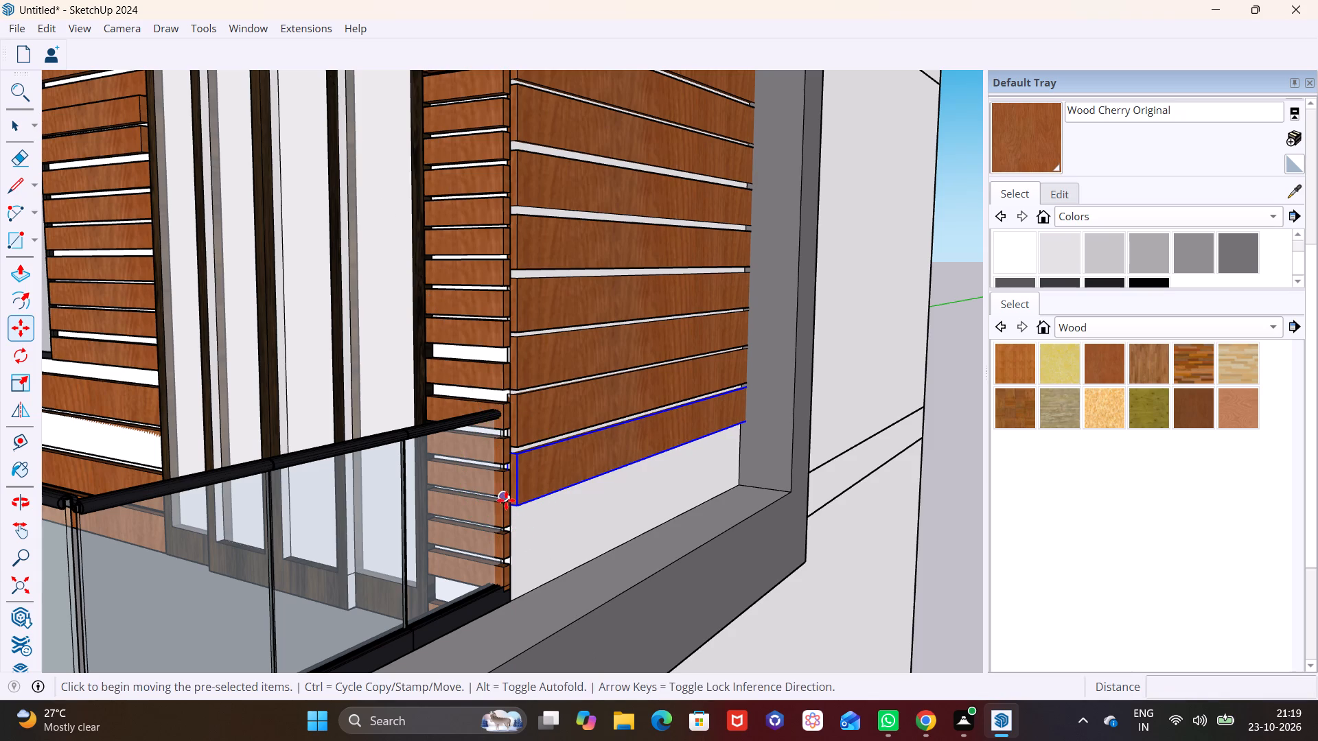
click(519, 506)
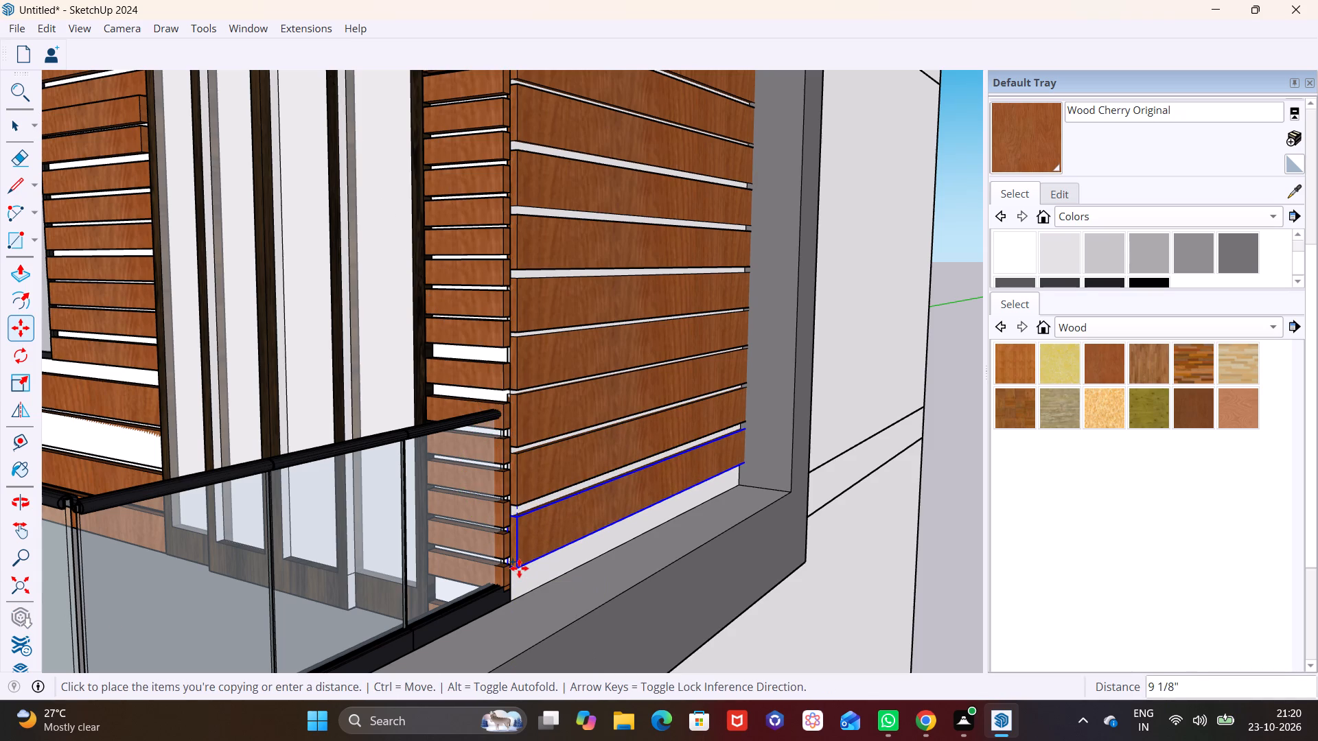
click(518, 567)
click(518, 569)
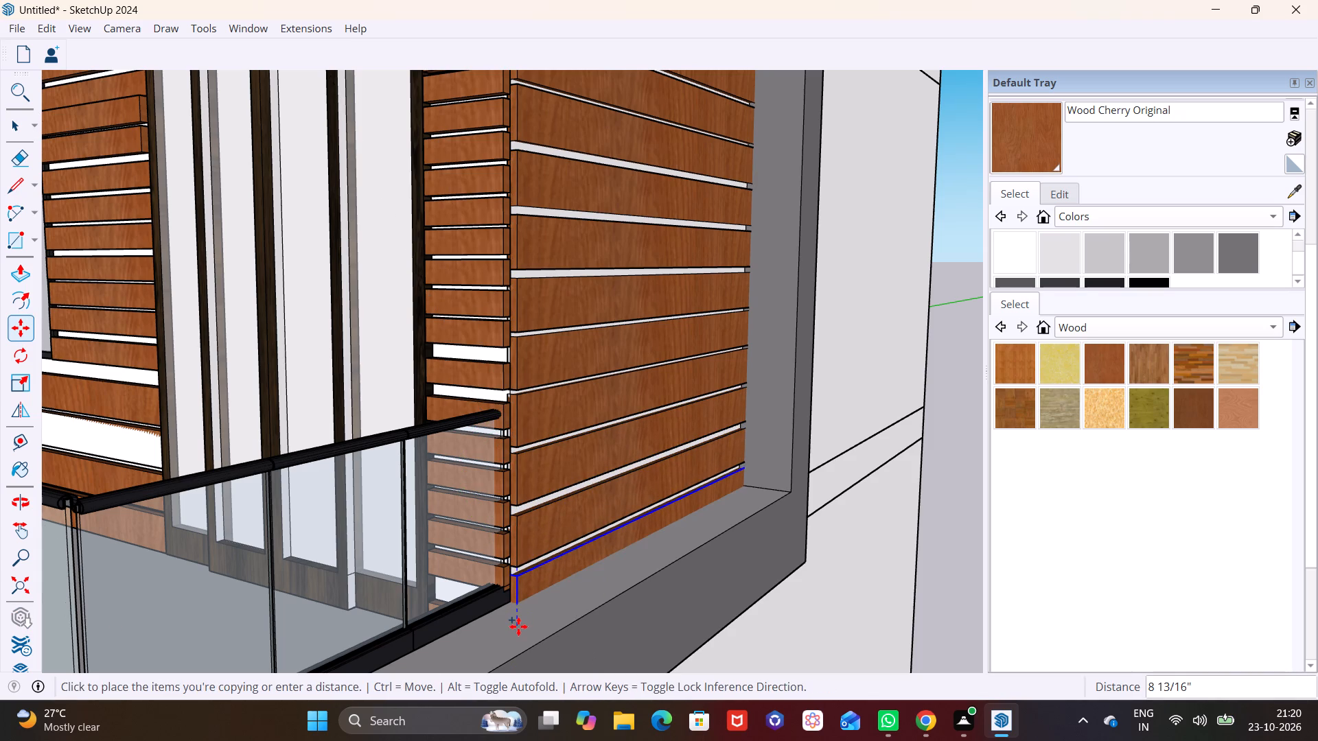
click(518, 626)
key(space)
drag(805, 649, 814, 638)
Examine the whole building from the front and side, checking both clad side walls within their grey frames.
scroll(733, 434, down, 6)
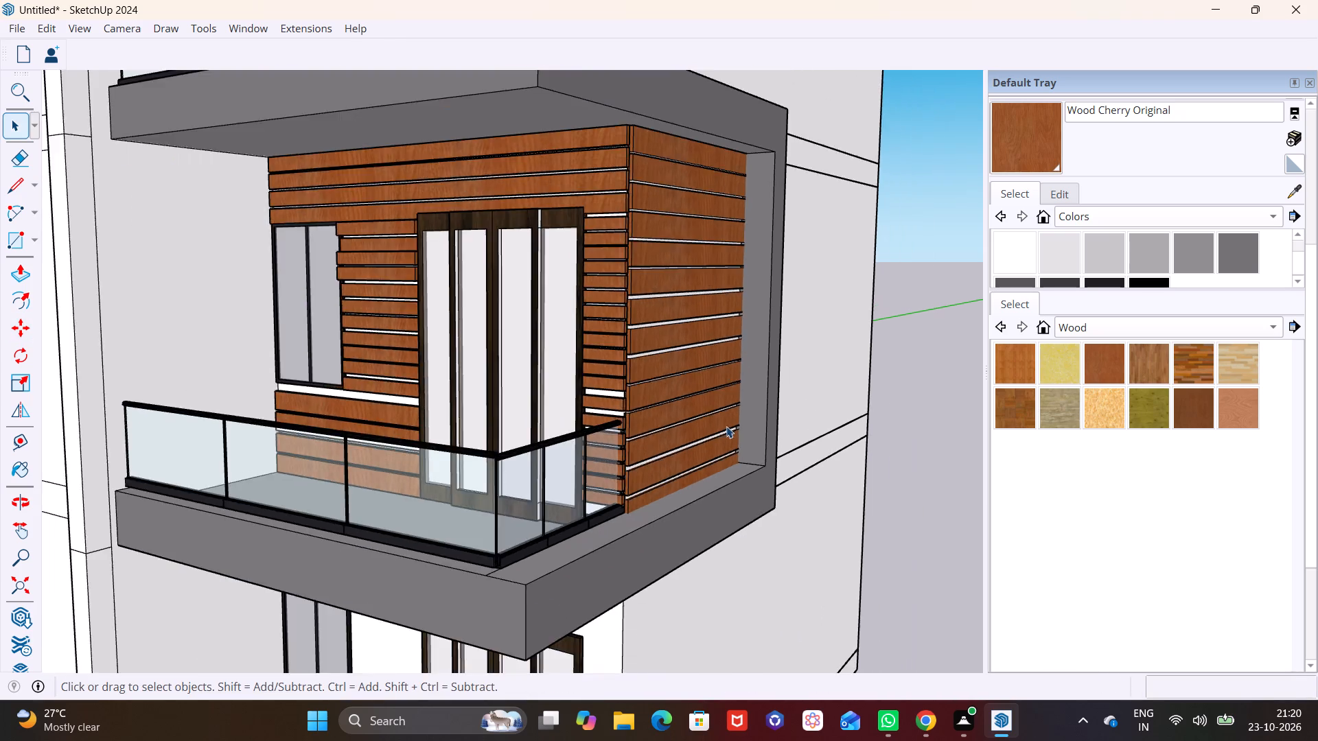
scroll(726, 426, down, 5)
scroll(812, 399, down, 8)
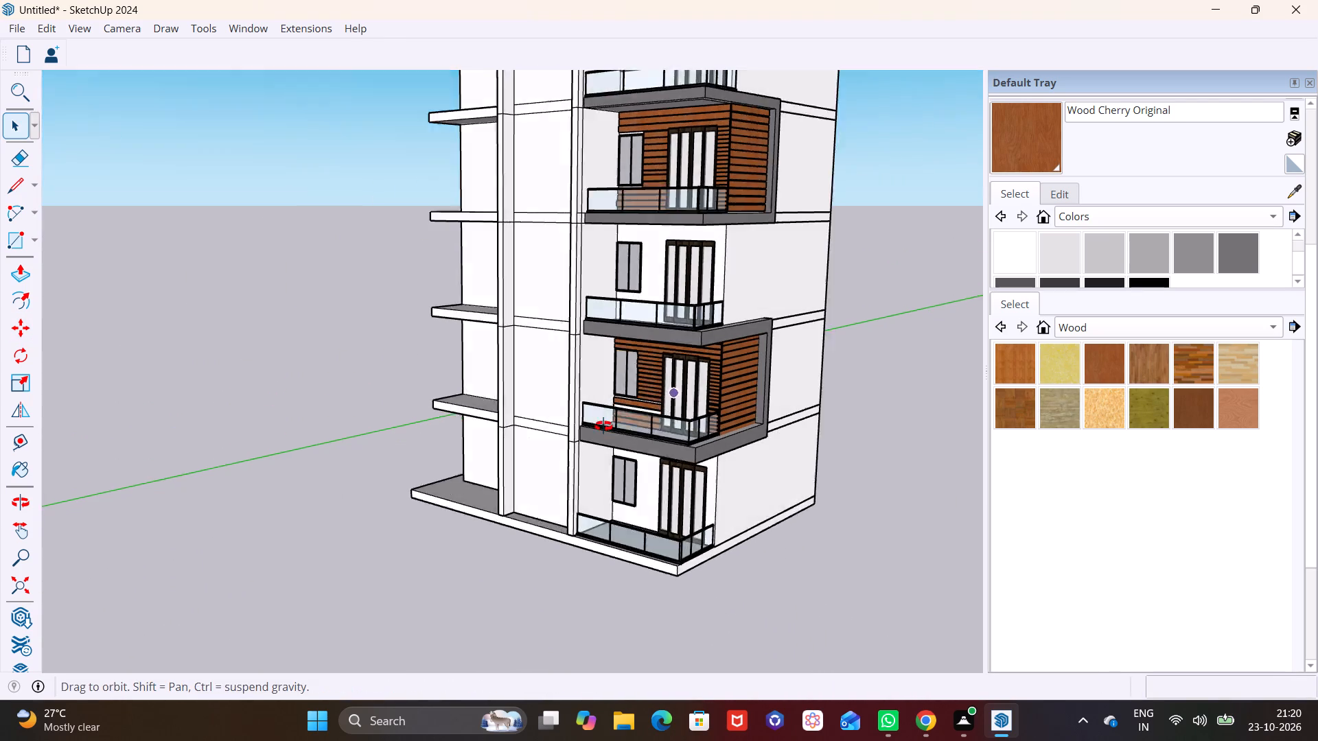
middle_drag(599, 487, 774, 382)
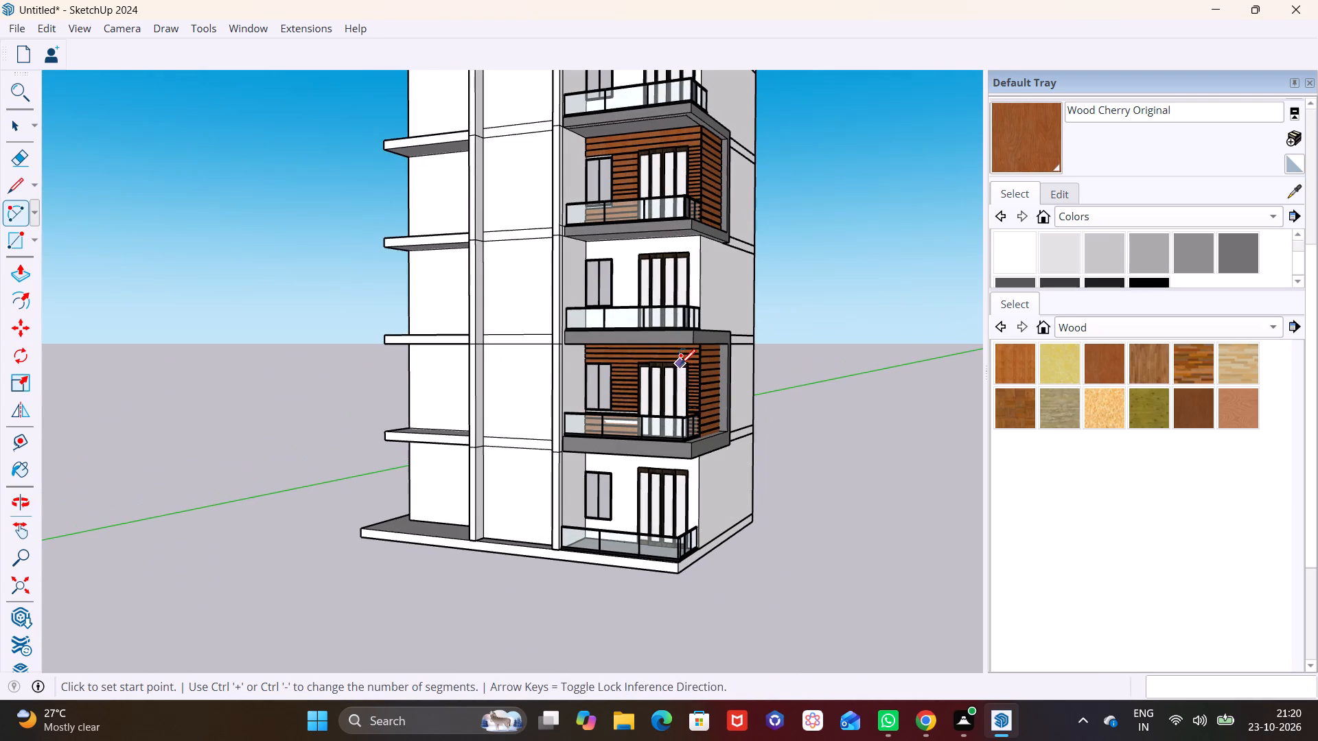
scroll(622, 250, up, 2)
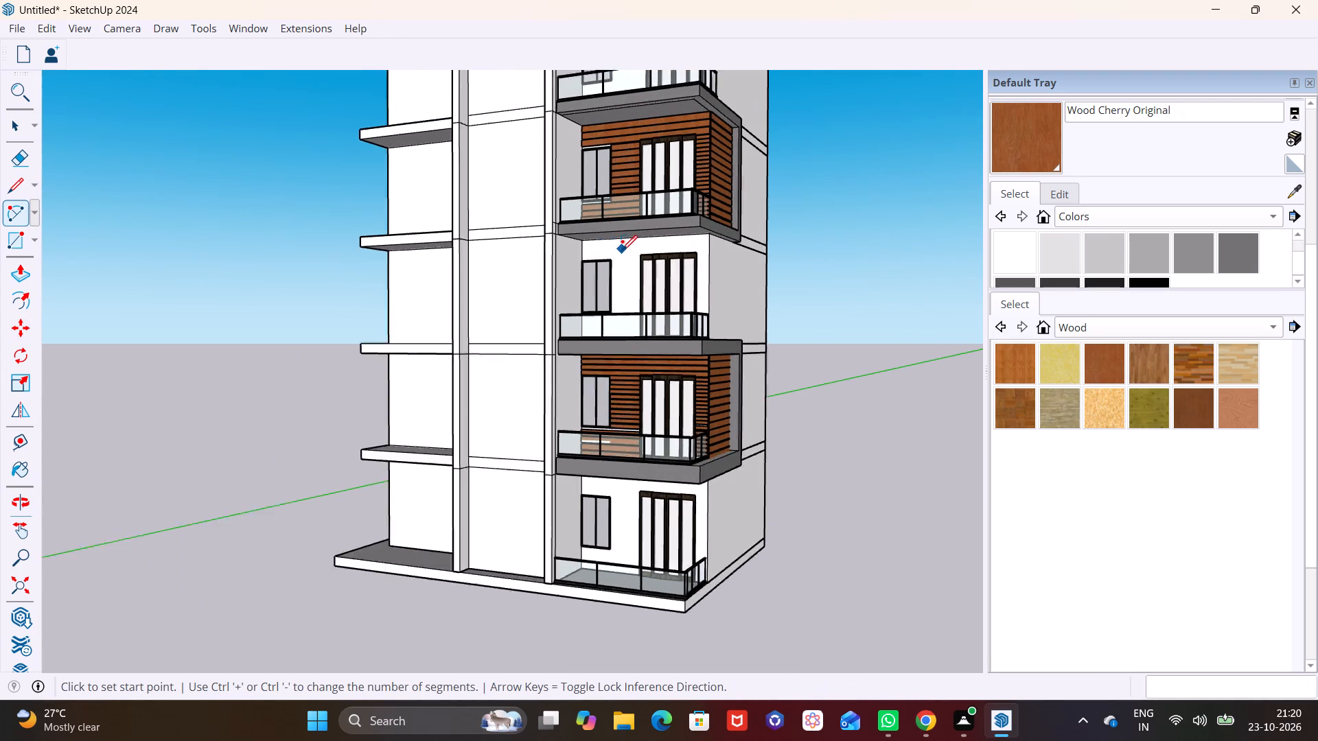
scroll(623, 250, up, 1)
scroll(624, 249, down, 4)
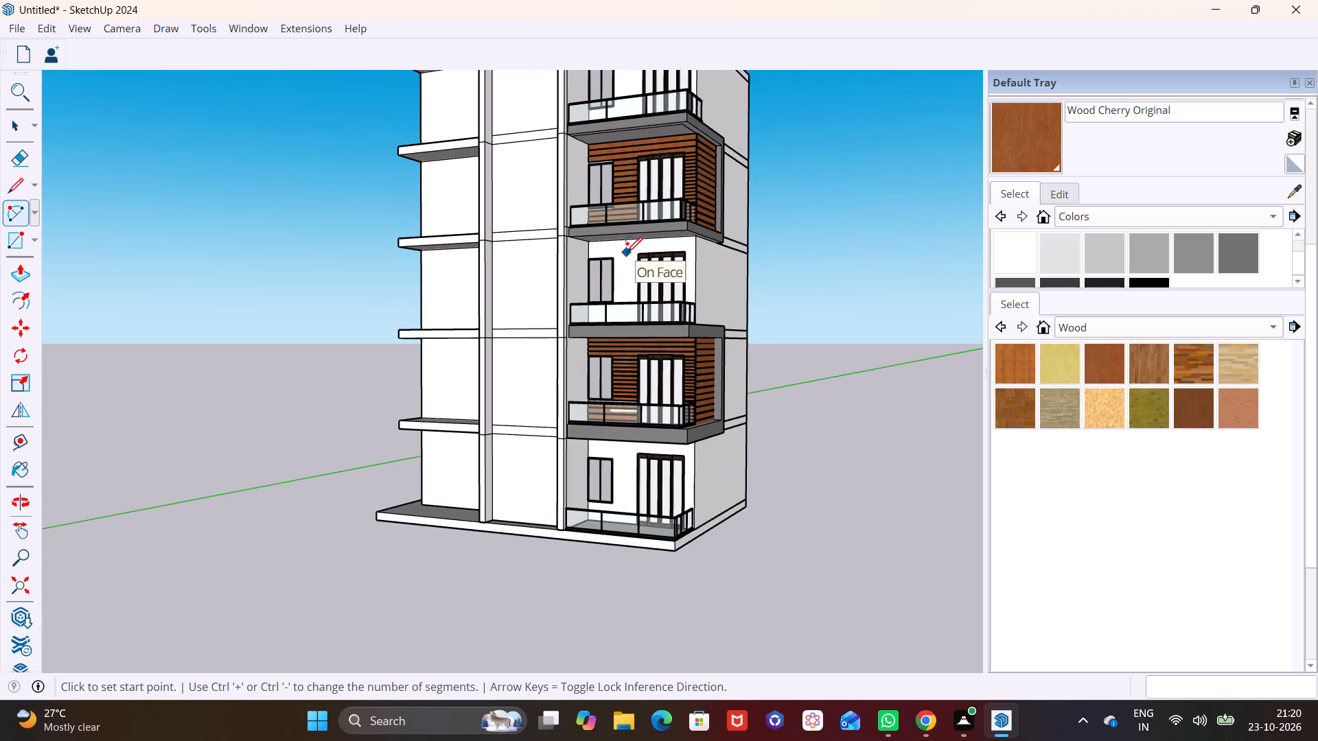
scroll(661, 234, down, 3)
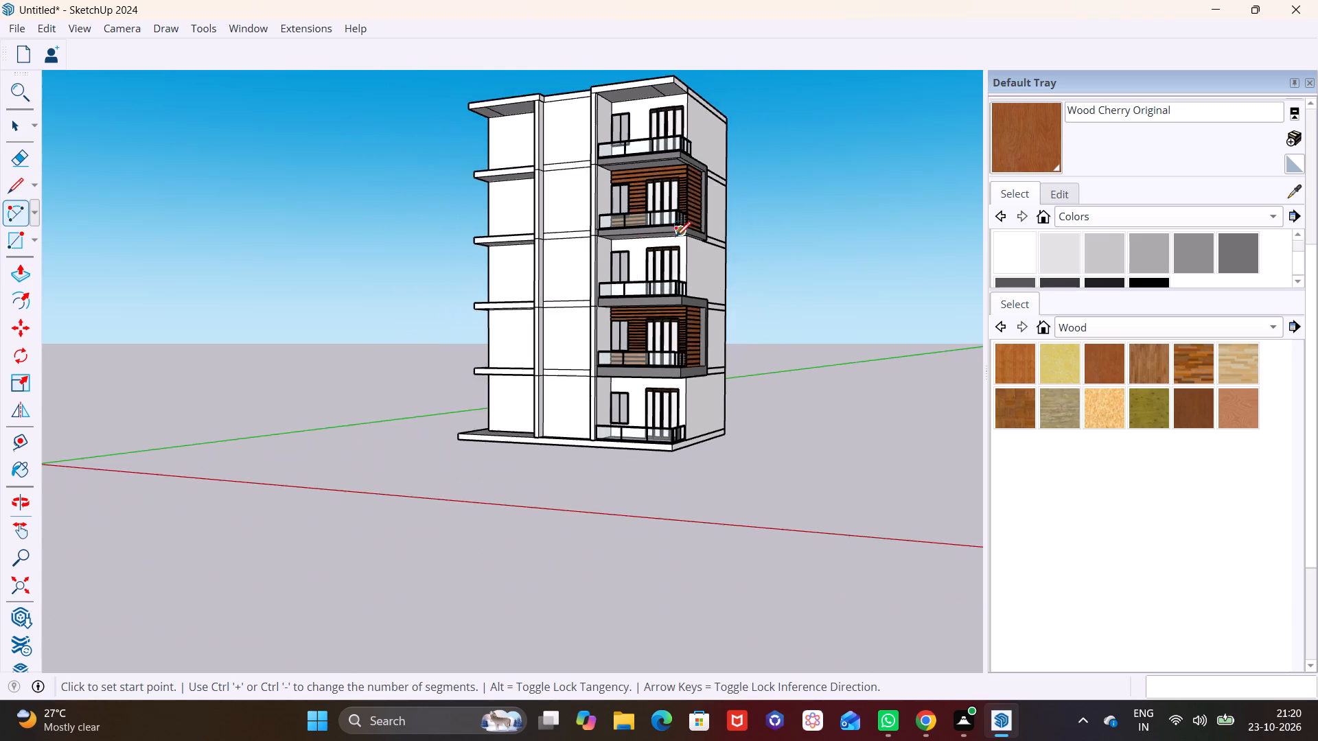
scroll(675, 237, down, 3)
middle_drag(684, 236, 415, 246)
shift+middle_drag(583, 230, 361, 331)
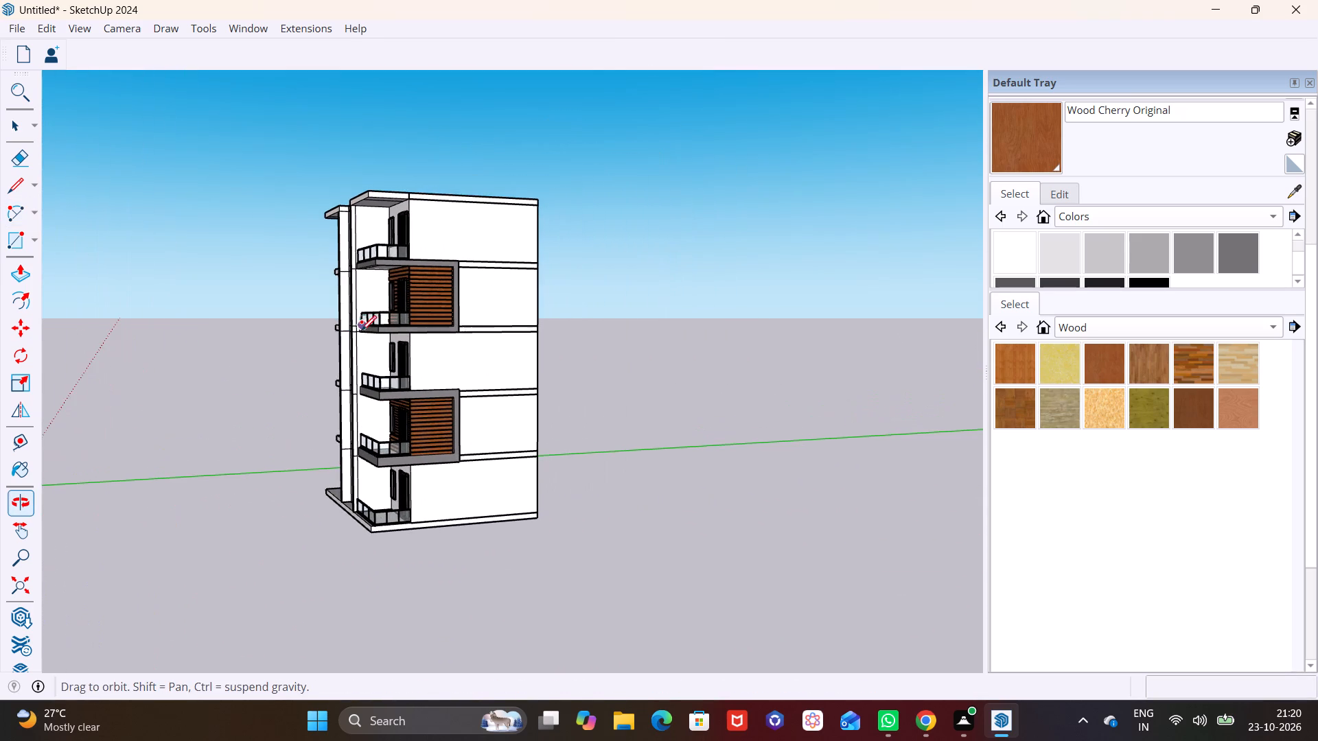
scroll(531, 307, up, 6)
middle_drag(465, 301, 421, 307)
shift+scroll(400, 252, up, 1)
shift+middle_drag(400, 255, 400, 275)
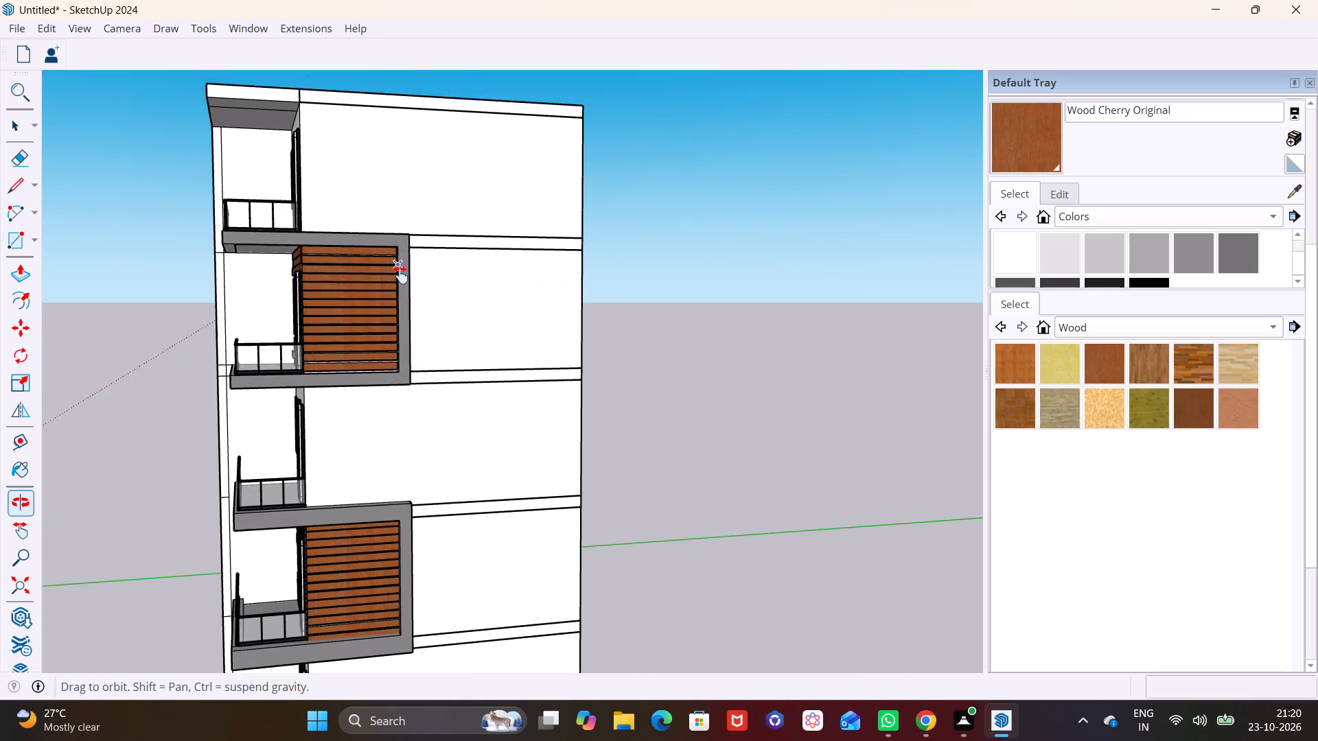
shift+middle_drag(400, 275, 400, 301)
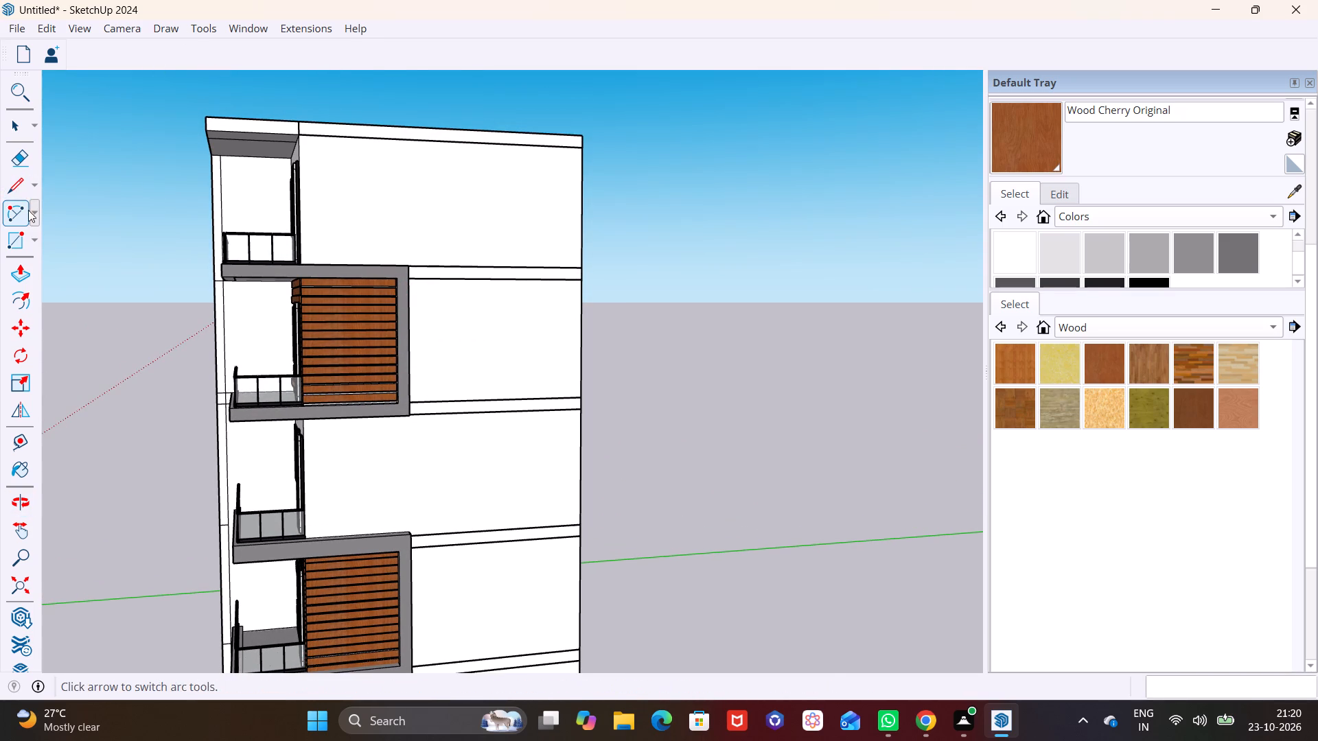
Bring up the choice of Rectangle, Rotated Rectangle, Circle and Polygon drawing tools.
click(36, 233)
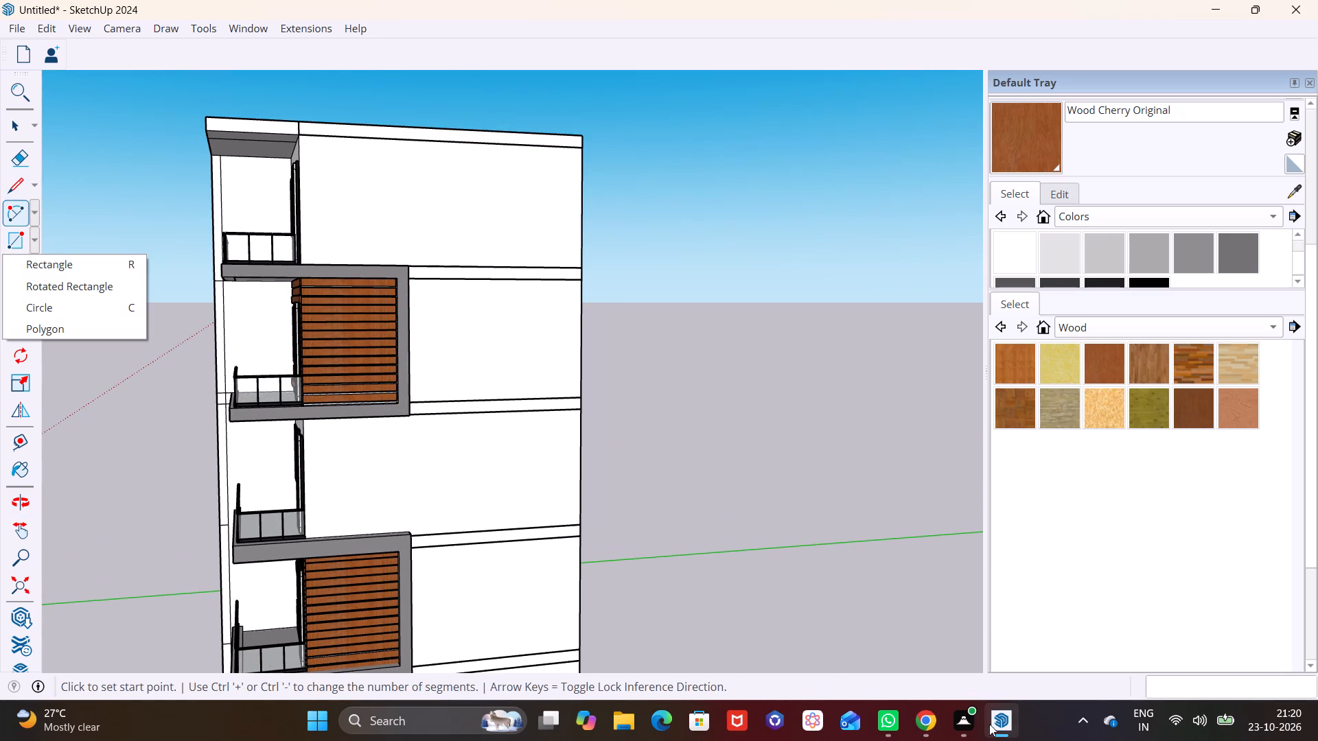